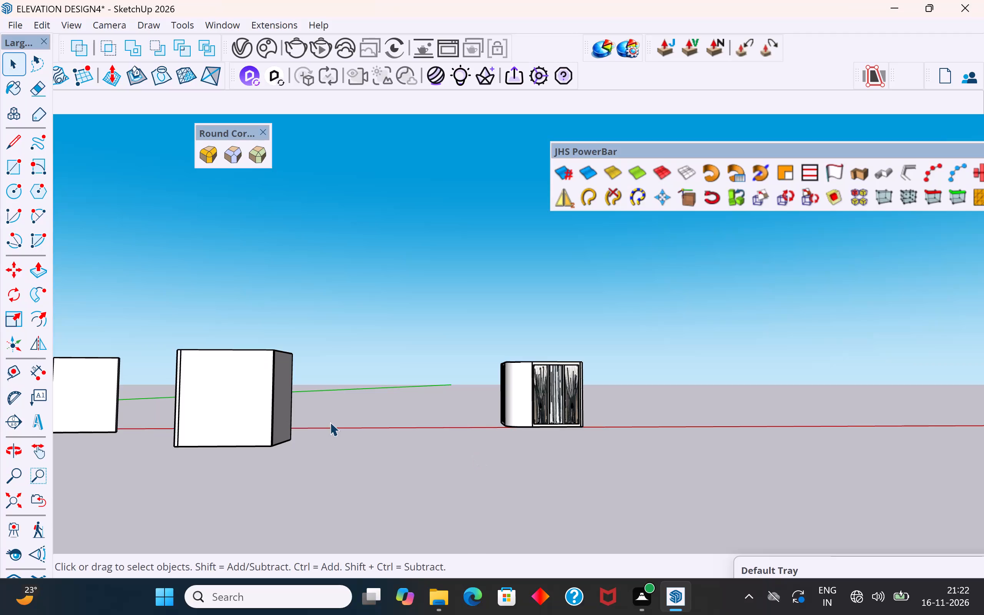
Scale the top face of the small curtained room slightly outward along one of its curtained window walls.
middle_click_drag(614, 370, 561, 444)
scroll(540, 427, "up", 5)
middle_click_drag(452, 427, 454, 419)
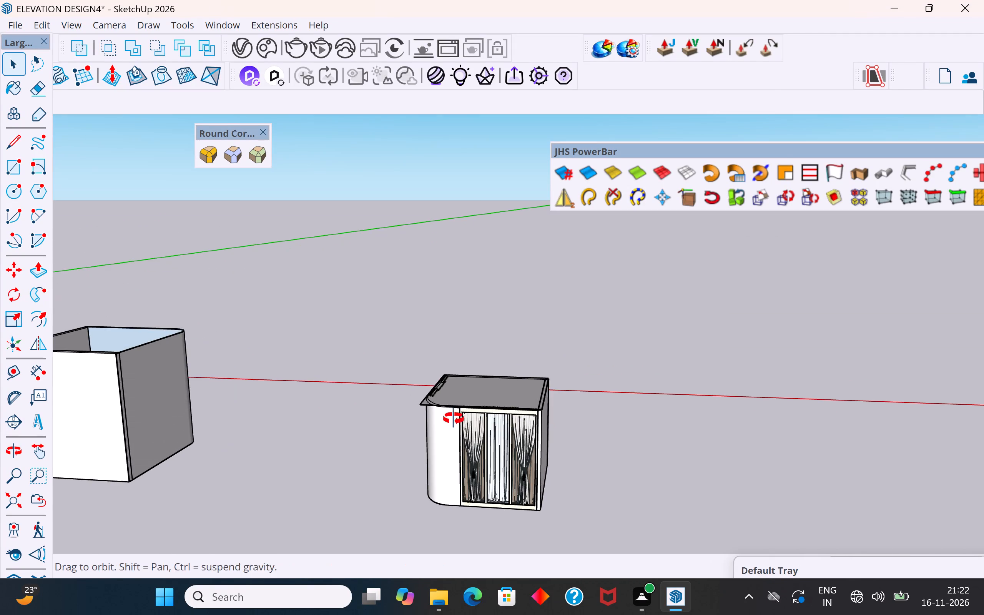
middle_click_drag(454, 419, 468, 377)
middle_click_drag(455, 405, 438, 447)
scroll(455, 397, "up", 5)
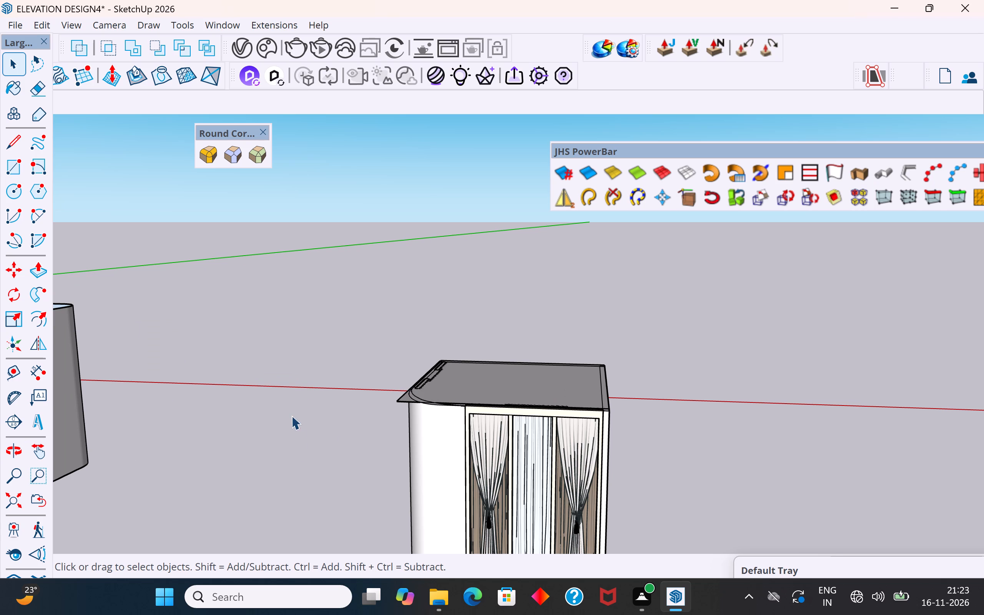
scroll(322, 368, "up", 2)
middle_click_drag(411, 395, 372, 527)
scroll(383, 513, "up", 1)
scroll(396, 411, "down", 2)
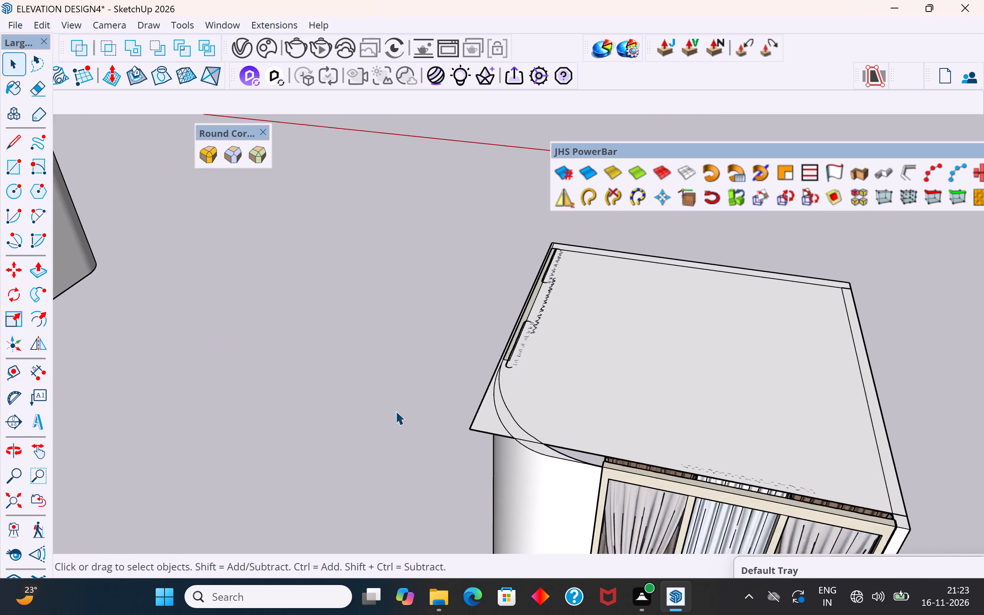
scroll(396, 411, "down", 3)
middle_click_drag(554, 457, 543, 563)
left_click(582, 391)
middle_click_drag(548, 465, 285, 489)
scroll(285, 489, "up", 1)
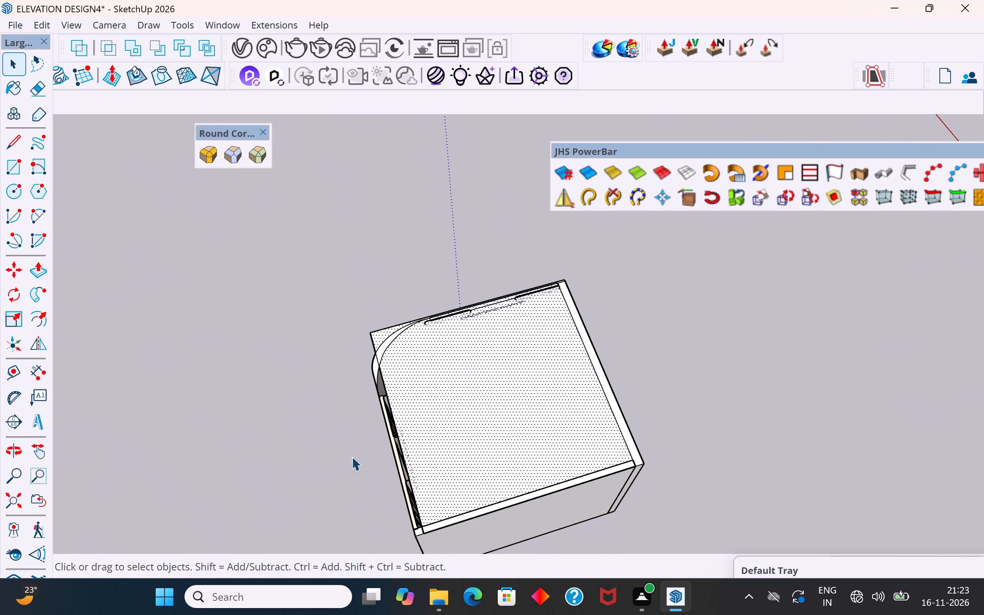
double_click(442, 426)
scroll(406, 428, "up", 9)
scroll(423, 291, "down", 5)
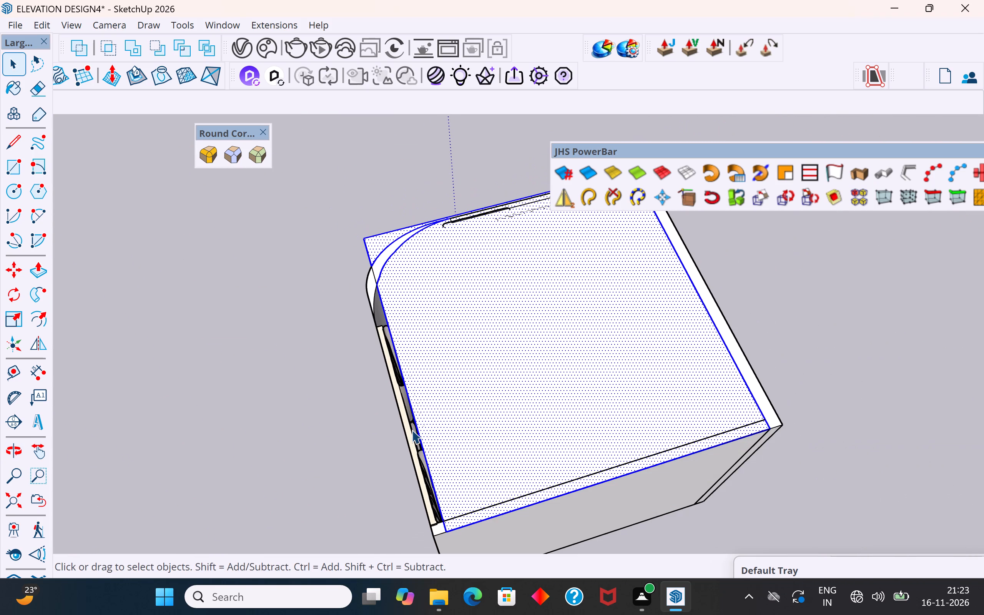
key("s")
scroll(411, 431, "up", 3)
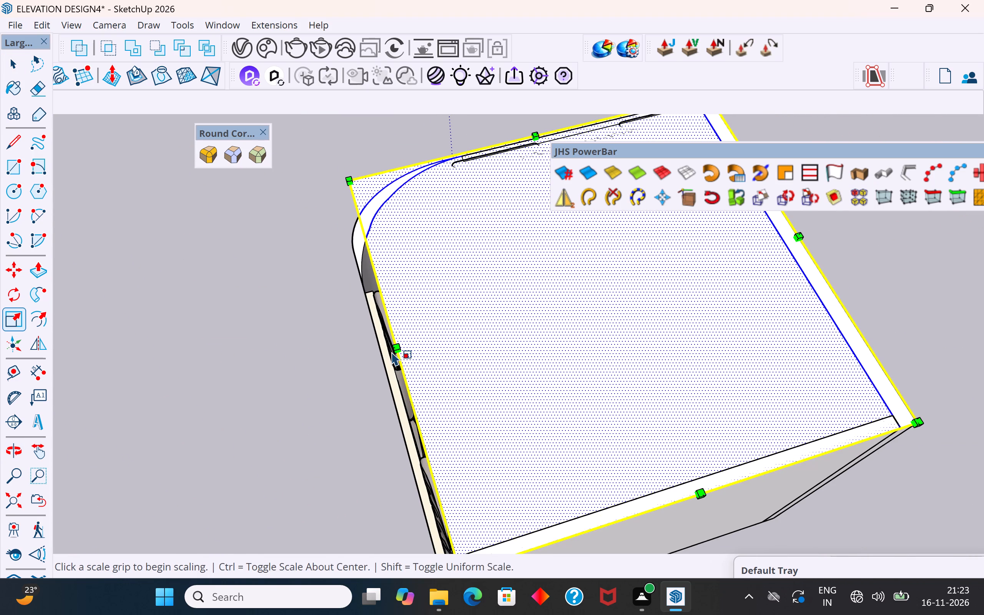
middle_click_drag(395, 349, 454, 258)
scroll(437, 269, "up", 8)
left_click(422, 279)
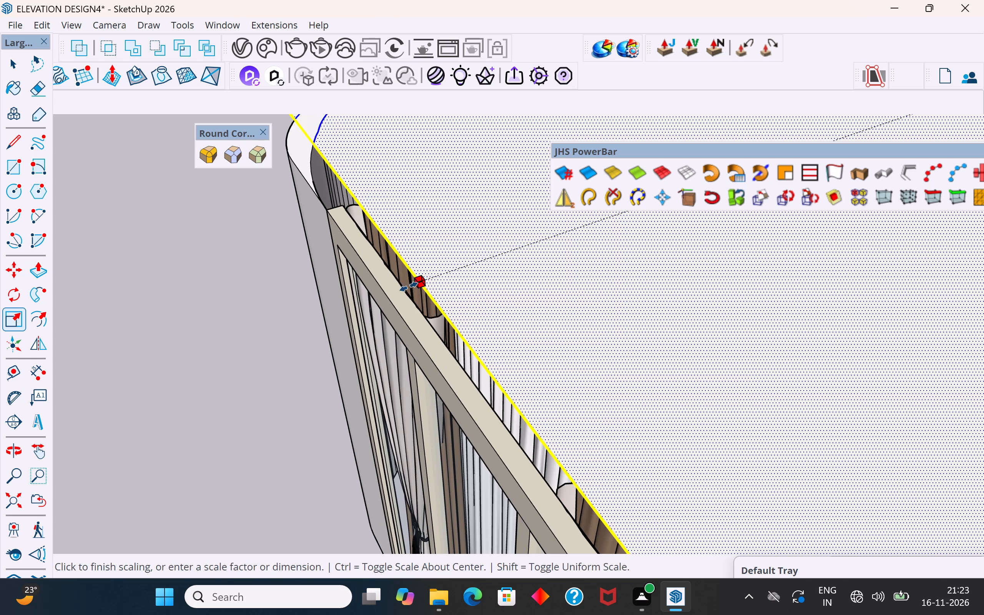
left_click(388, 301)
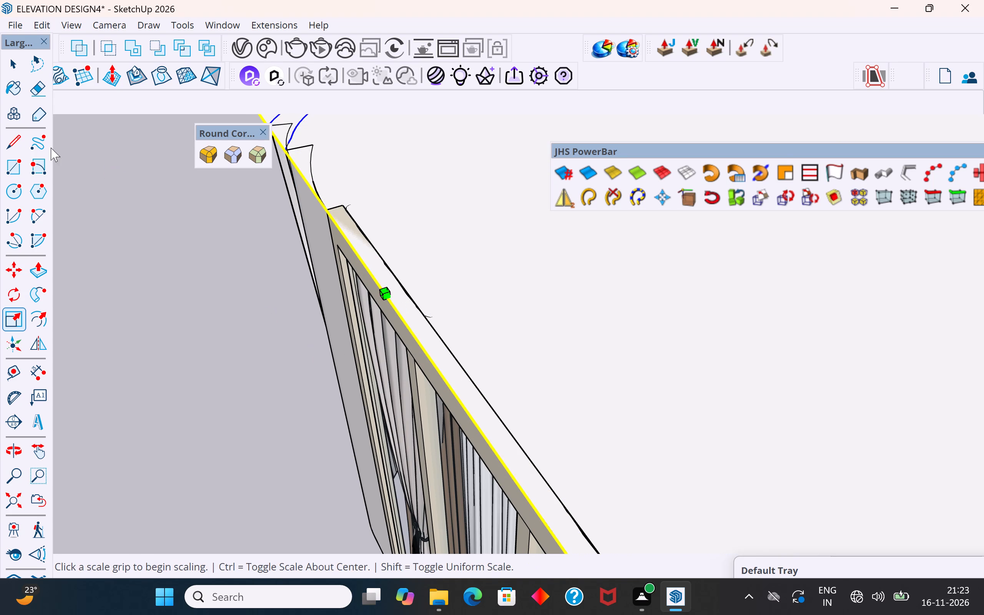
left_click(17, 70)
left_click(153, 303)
Save the model, replacing the existing ELEVATION DESIGN4 SketchUp file.
middle_click_drag(254, 347, 585, 236)
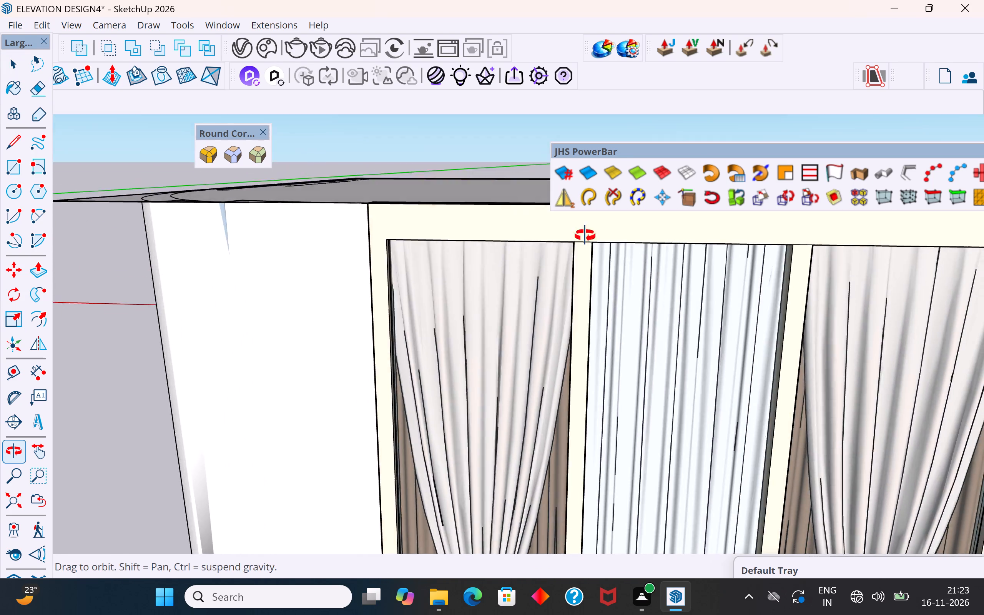
middle_click_drag(585, 236, 690, 304)
scroll(389, 392, "down", 4)
middle_click_drag(403, 363, 479, 294)
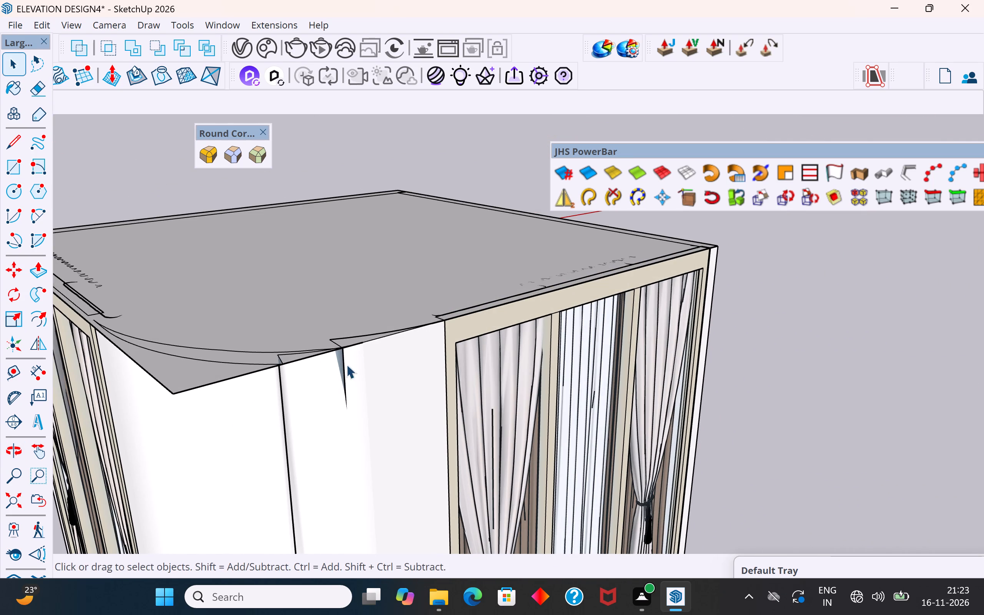
middle_click_drag(392, 302, 401, 290)
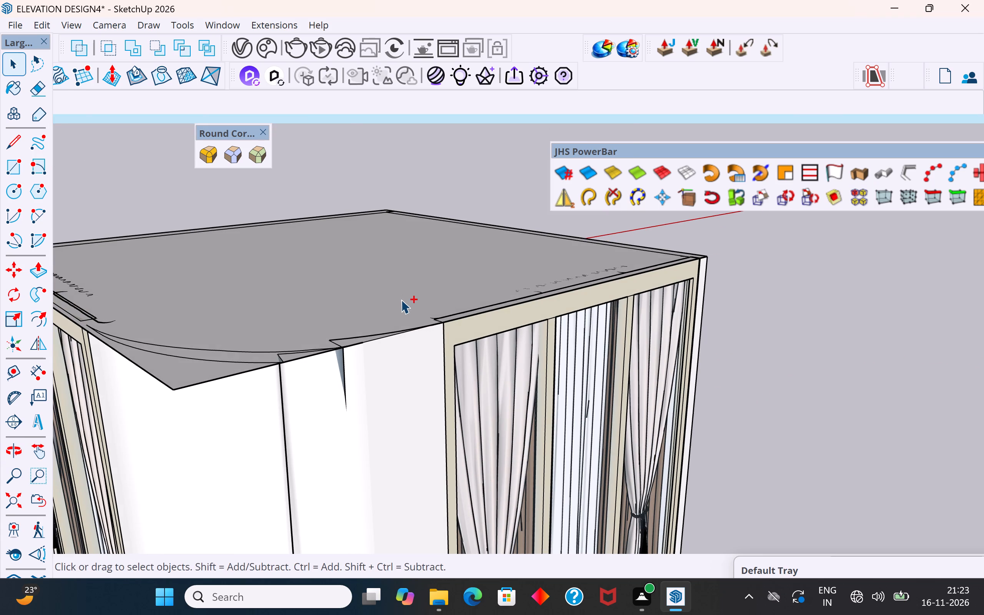
key("ctrl+s")
left_click(610, 124)
key("ctrl+s")
left_click(441, 395)
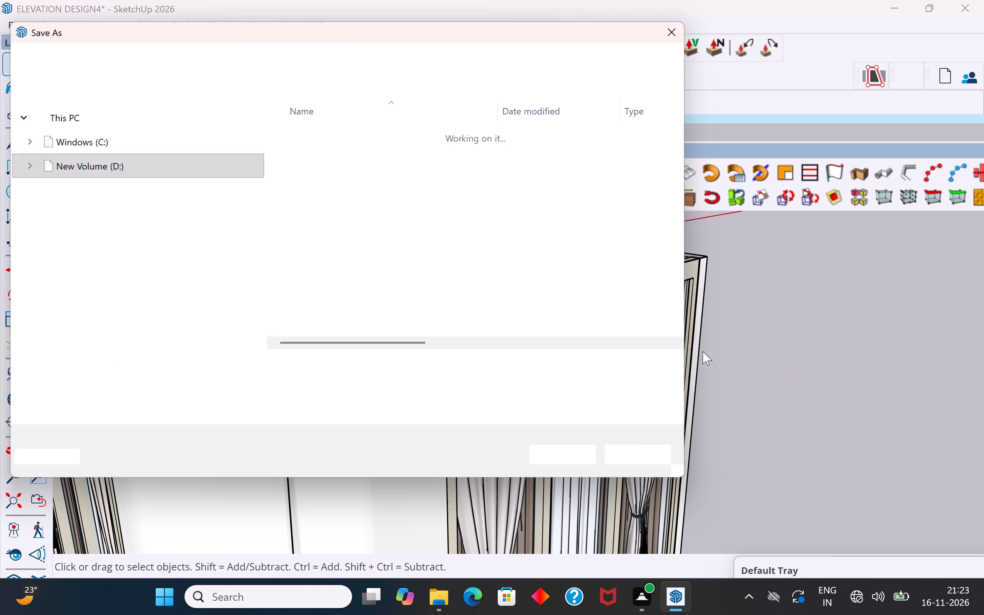
left_click(574, 462)
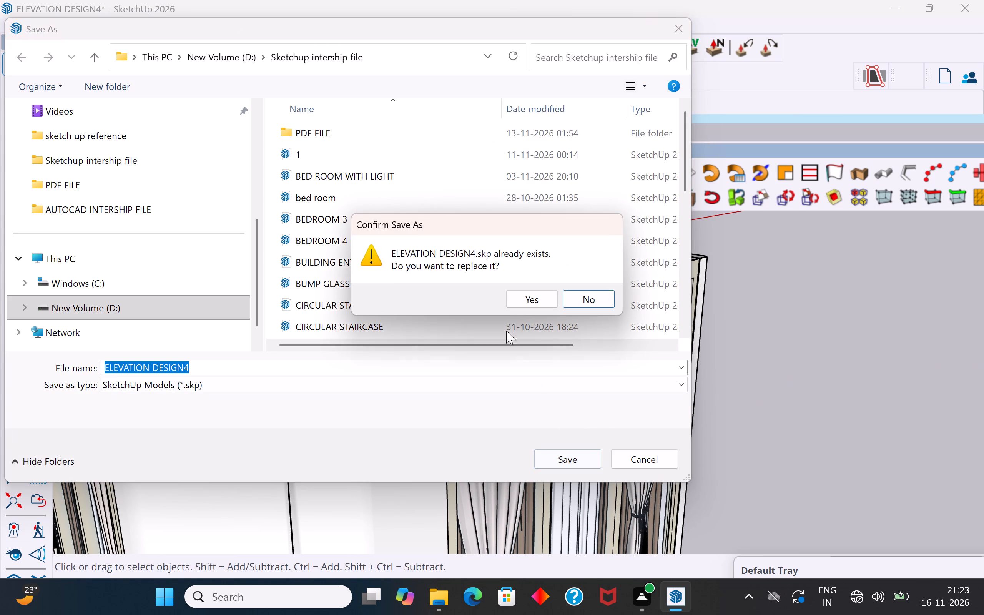
left_click(524, 301)
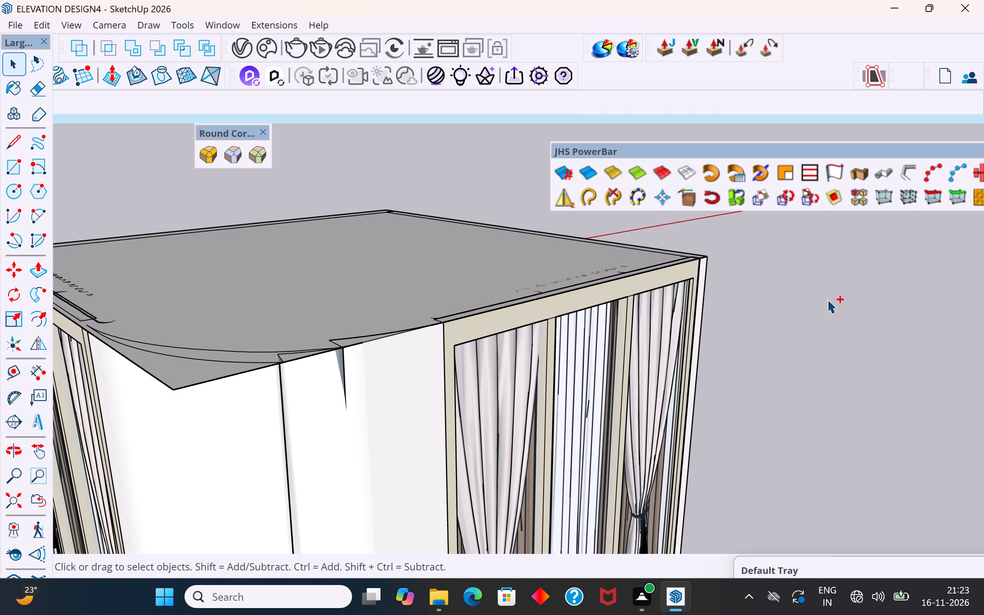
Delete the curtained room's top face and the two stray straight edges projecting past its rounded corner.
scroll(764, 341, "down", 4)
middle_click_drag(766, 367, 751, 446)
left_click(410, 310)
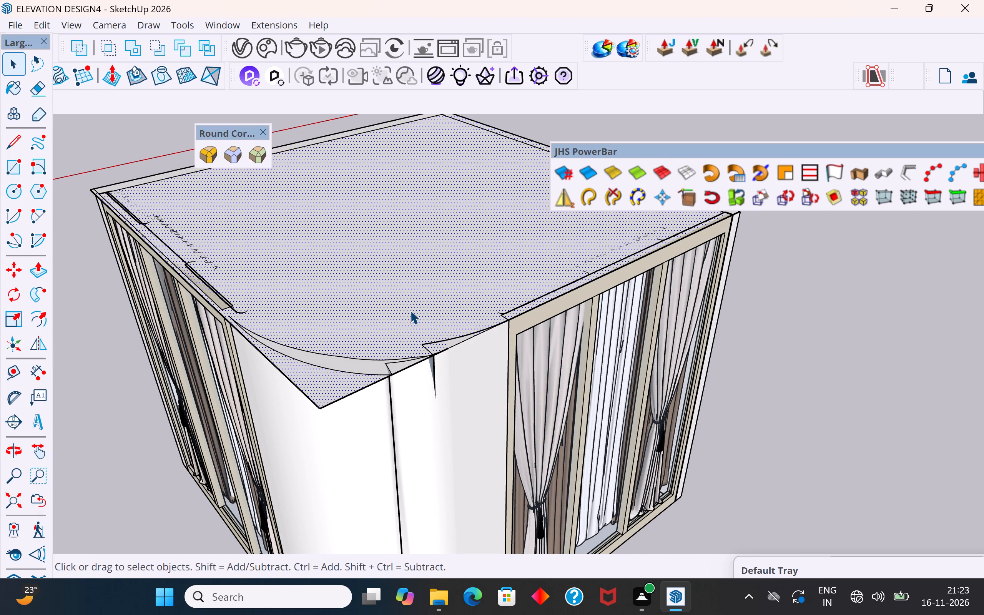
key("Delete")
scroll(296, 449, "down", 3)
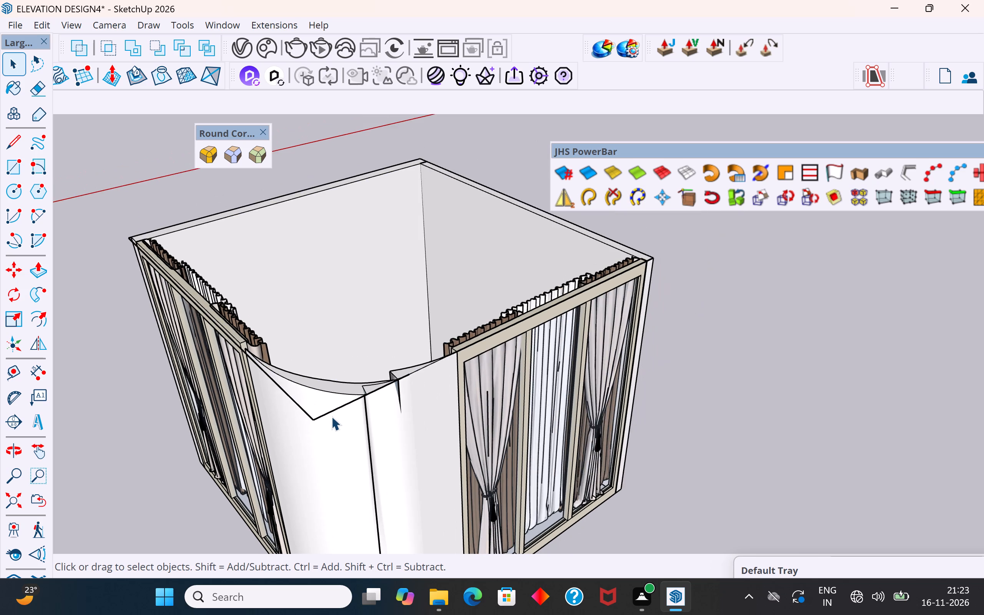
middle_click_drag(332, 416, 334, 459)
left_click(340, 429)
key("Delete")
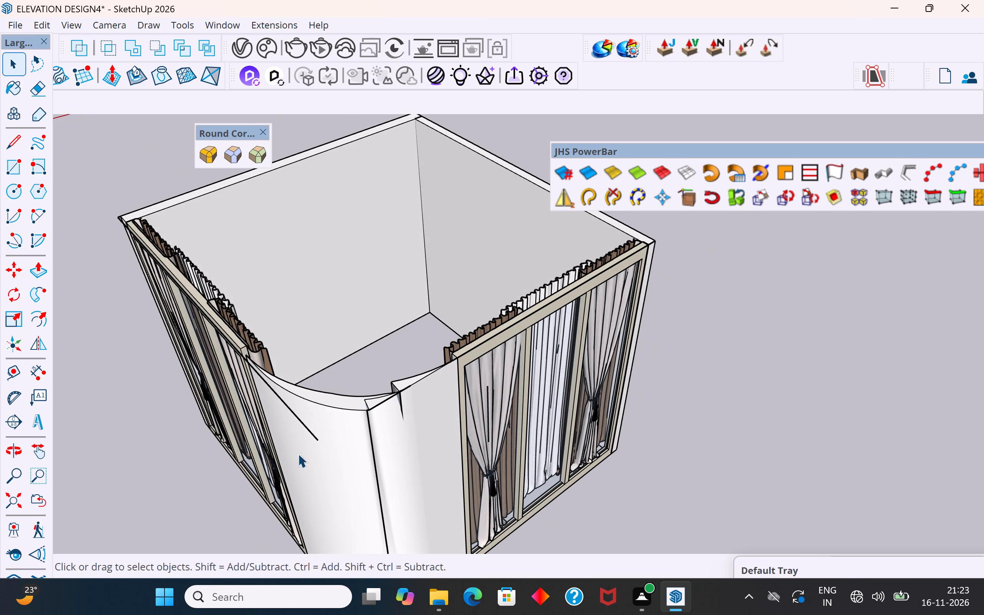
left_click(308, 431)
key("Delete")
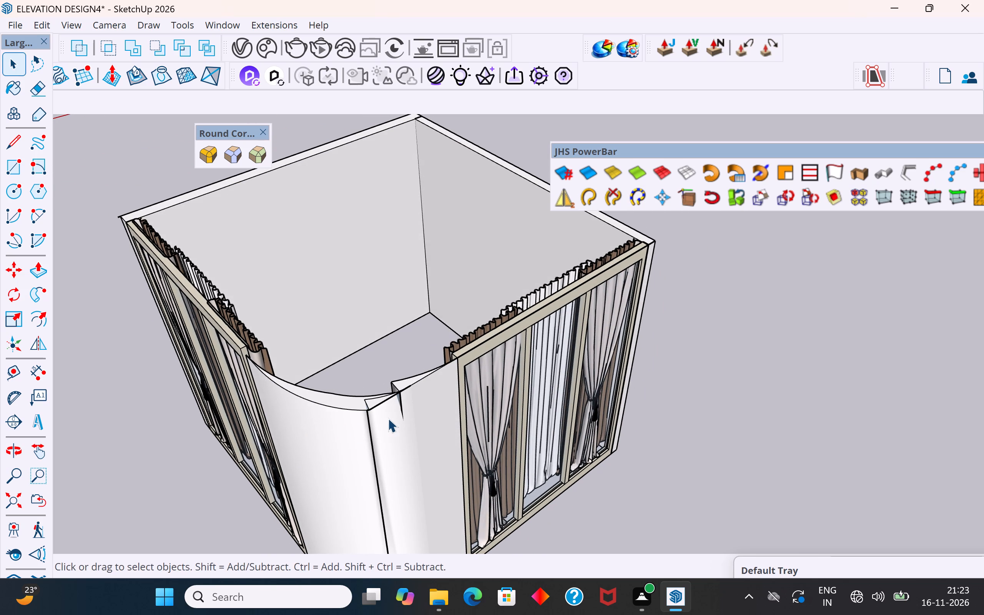
Undo the face and edge deletions, the top-face scaling and the top face itself on the curtained room.
key("ctrl+z")
key("ctrl+z")
key("ctrl+z")
key("ctrl+z")
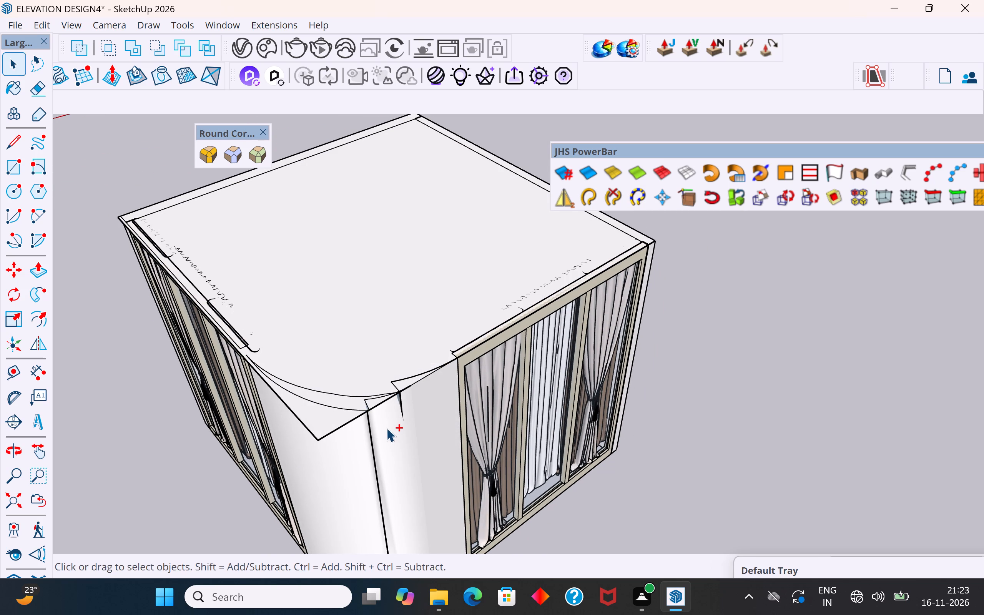
key("ctrl+z")
key("ctrl+z")
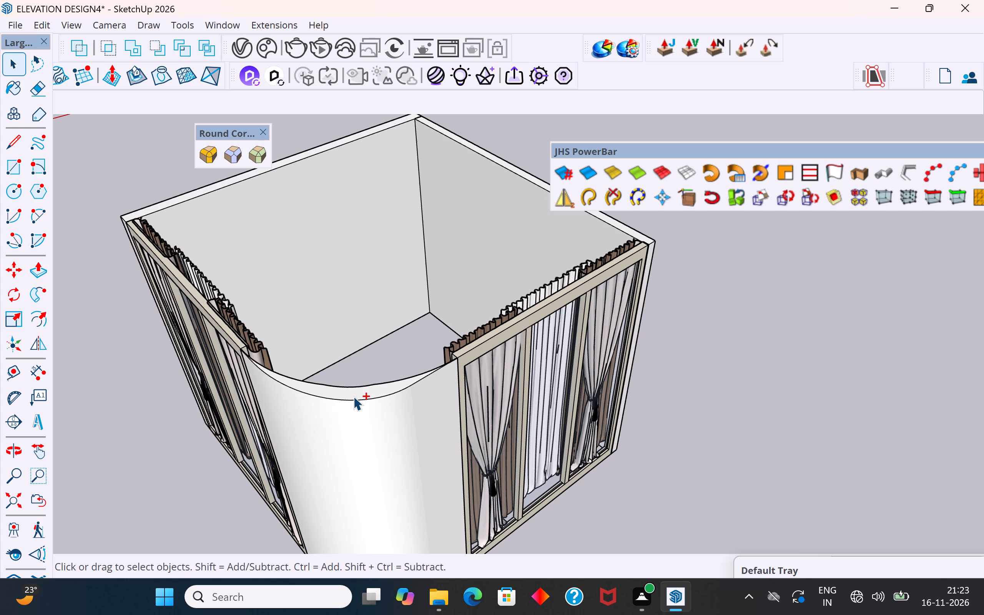
Move the bedroom furniture group from beside the house to the curtained room, placing its lower corner on the room's bottom outer corner.
scroll(421, 470, "down", 5)
middle_click_drag(527, 406, 665, 334)
scroll(342, 386, "down", 5)
middle_click_drag(417, 397, 379, 328)
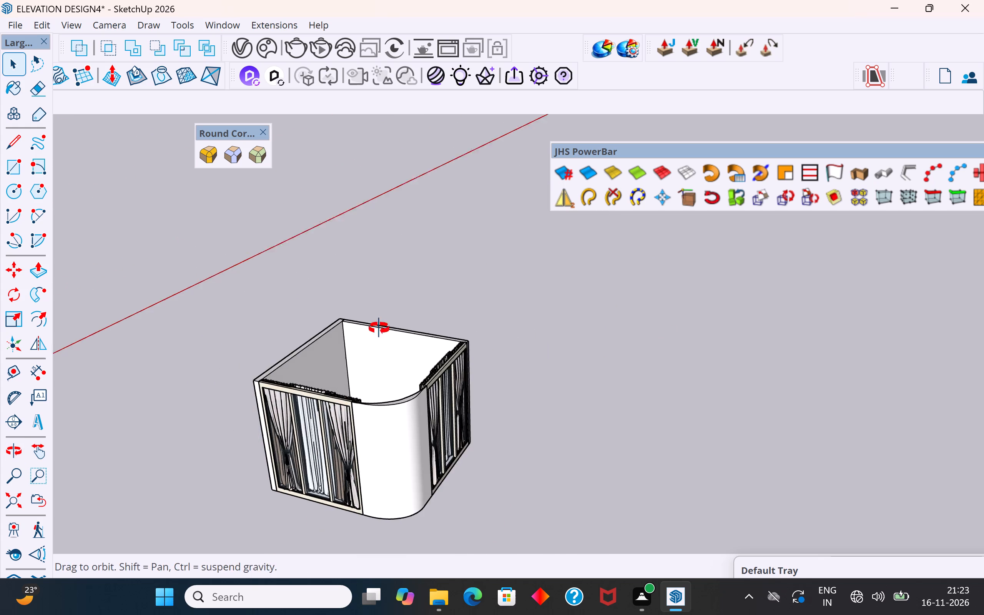
middle_click_drag(379, 328, 366, 304)
middle_click_drag(437, 415, 263, 549)
scroll(294, 470, "down", 16)
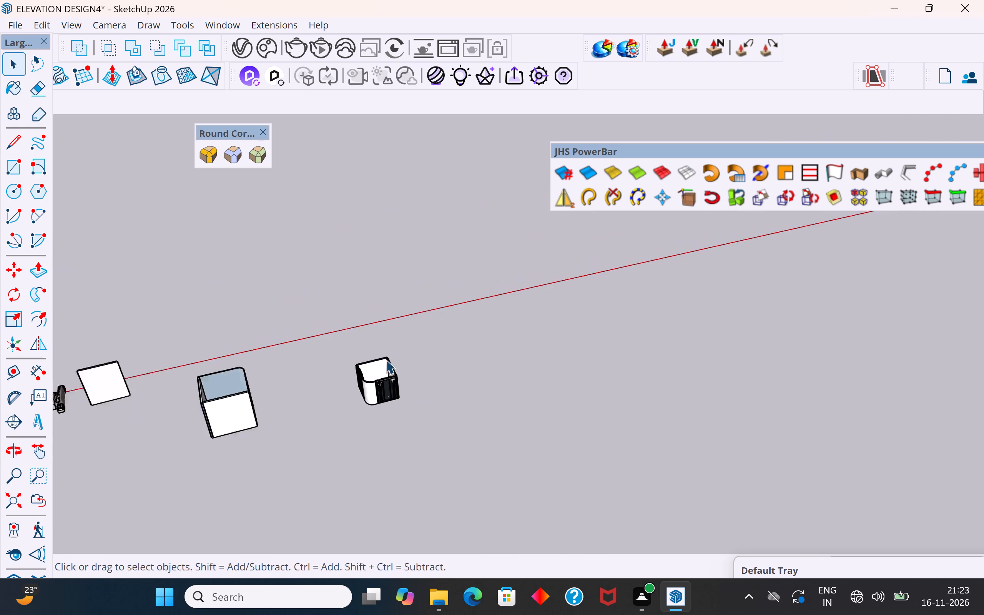
scroll(386, 360, "down", 7)
scroll(200, 386, "up", 4)
left_click(238, 378)
middle_click_drag(267, 393, 223, 401)
scroll(247, 349, "up", 11)
middle_click_drag(259, 367, 251, 360)
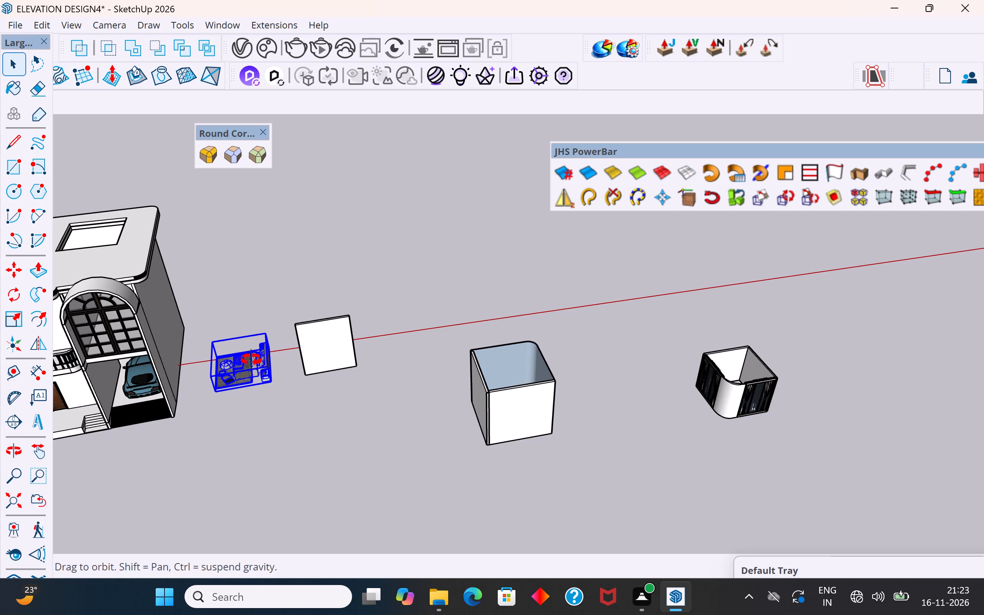
middle_click_drag(251, 360, 227, 310)
scroll(267, 388, "up", 6)
left_click(279, 369)
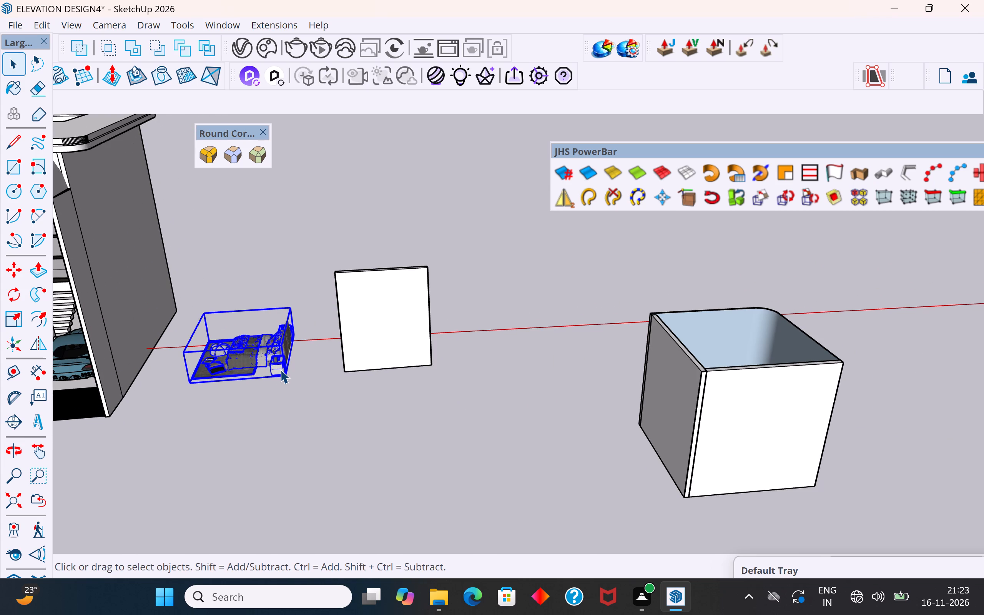
key("m")
left_click(287, 376)
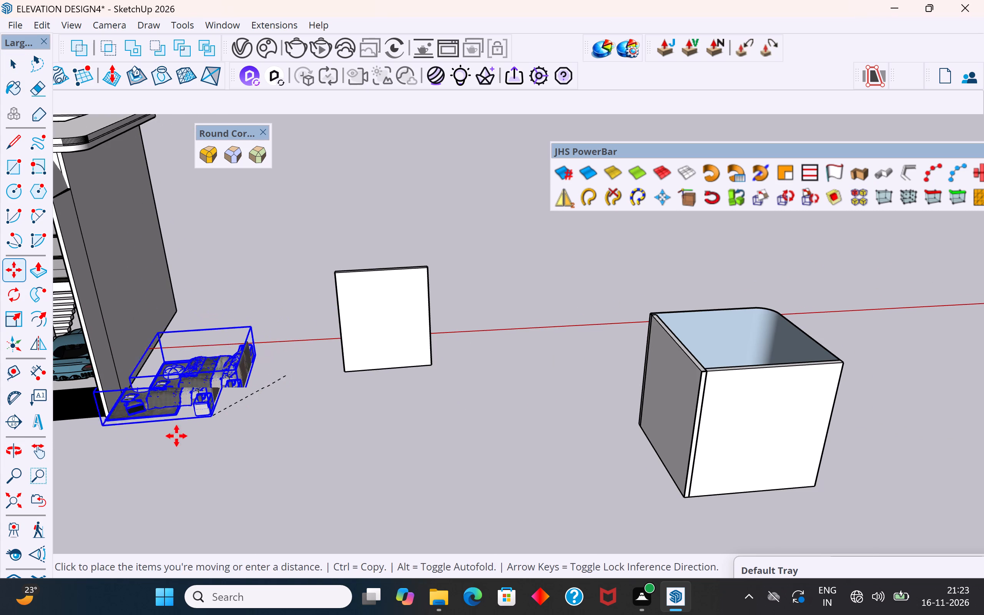
scroll(173, 440, "down", 5)
scroll(301, 396, "down", 4)
middle_click_drag(695, 435, 483, 238)
scroll(539, 334, "up", 1)
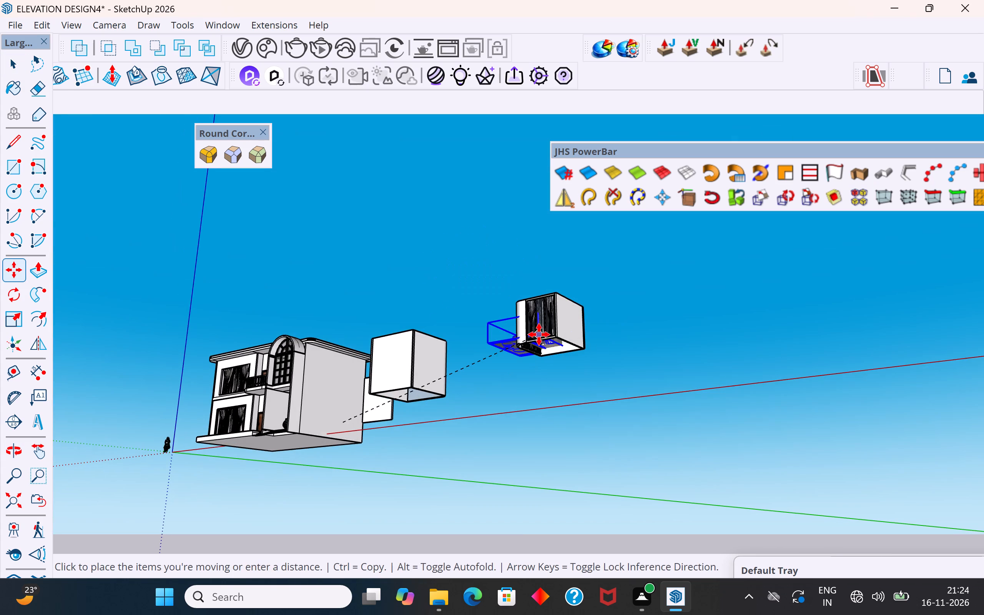
scroll(539, 334, "up", 10)
middle_click_drag(565, 336, 649, 201)
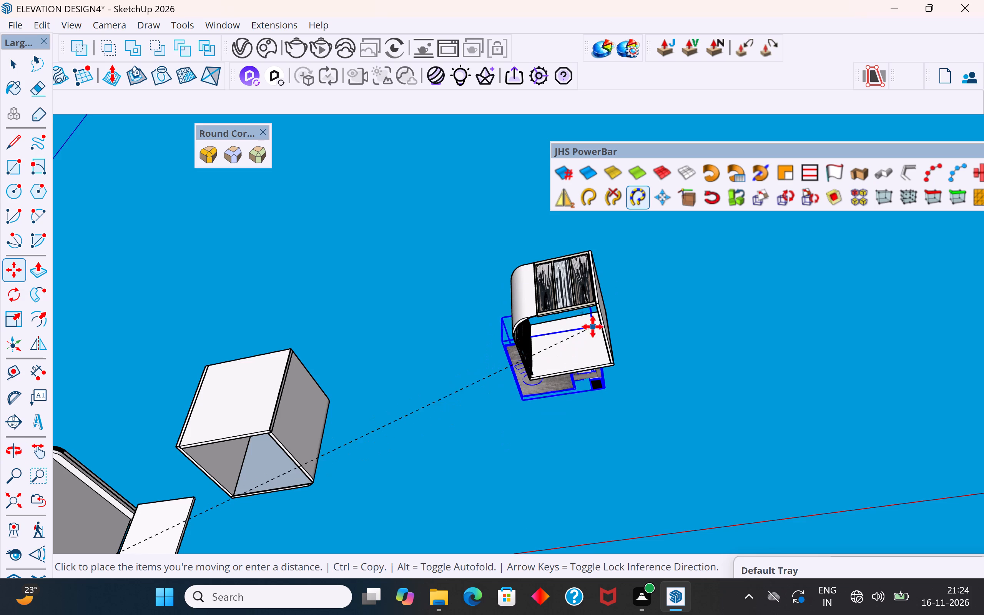
middle_click_drag(593, 327, 554, 291)
scroll(545, 234, "up", 6)
middle_click_drag(545, 234, 531, 276)
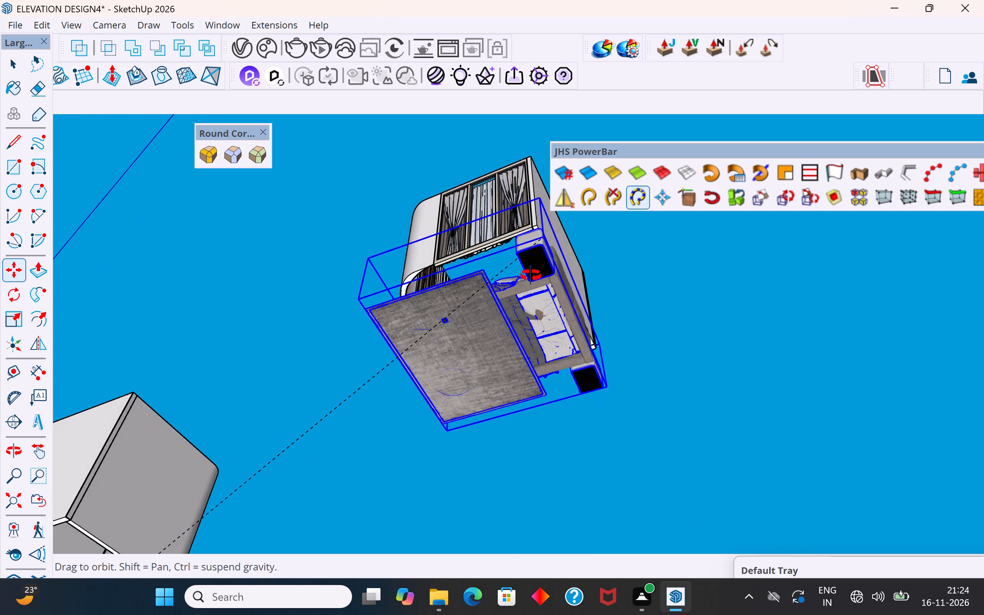
middle_click_drag(531, 276, 502, 382)
scroll(507, 323, "up", 1)
middle_click_drag(507, 323, 434, 614)
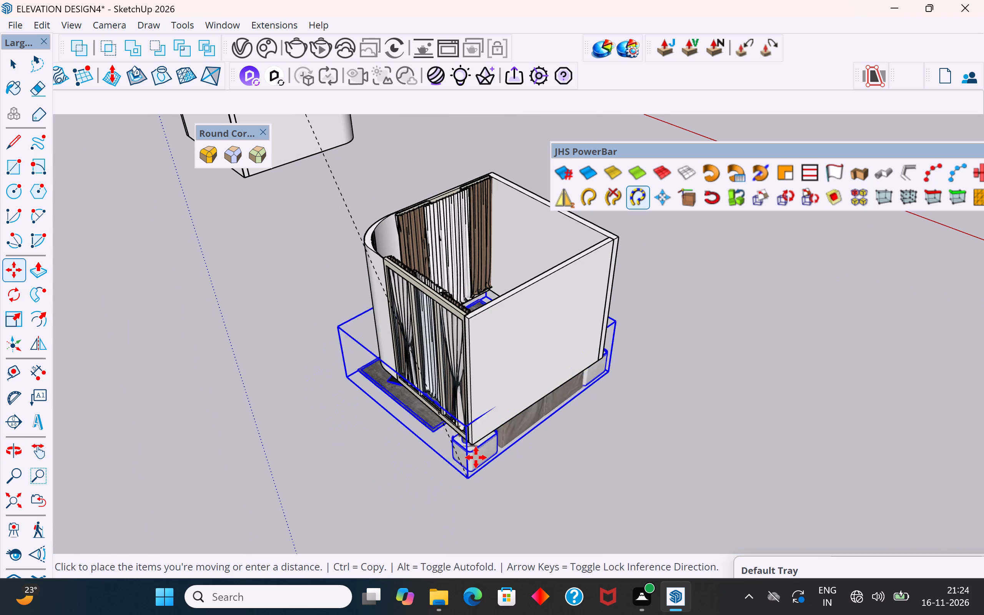
left_click(469, 441)
Scale the bedroom furniture group down uniformly about its center until it fits inside the curtained room's walls.
middle_click_drag(547, 444, 216, 127)
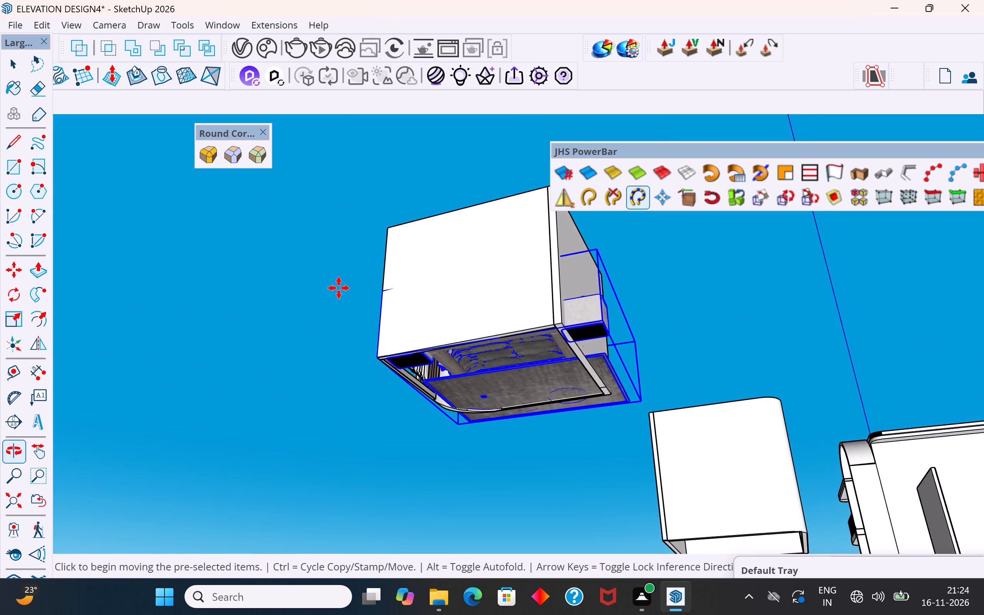
middle_click_drag(341, 290, 347, 194)
key("s")
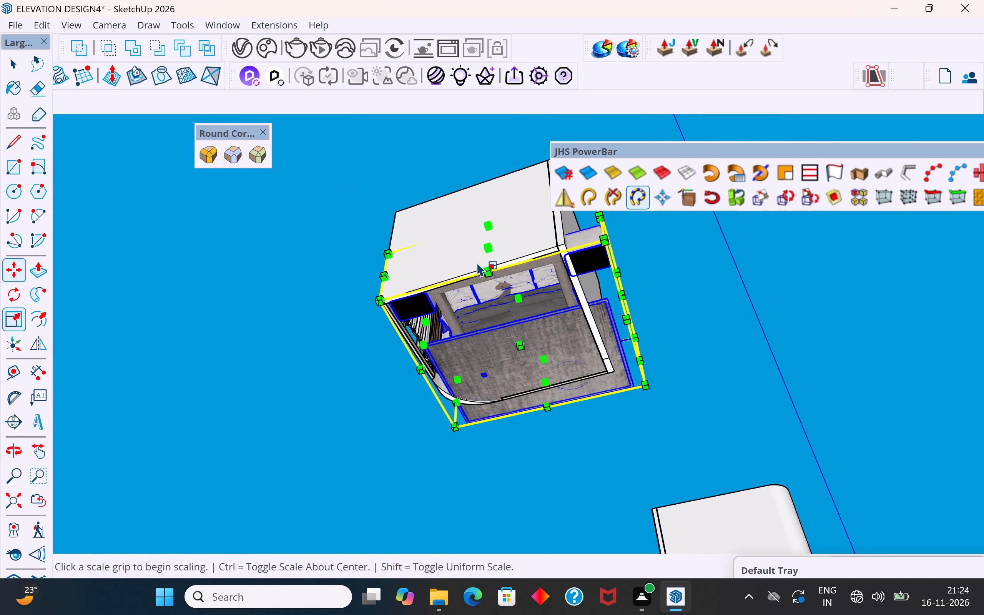
middle_click_drag(620, 330, 552, 446)
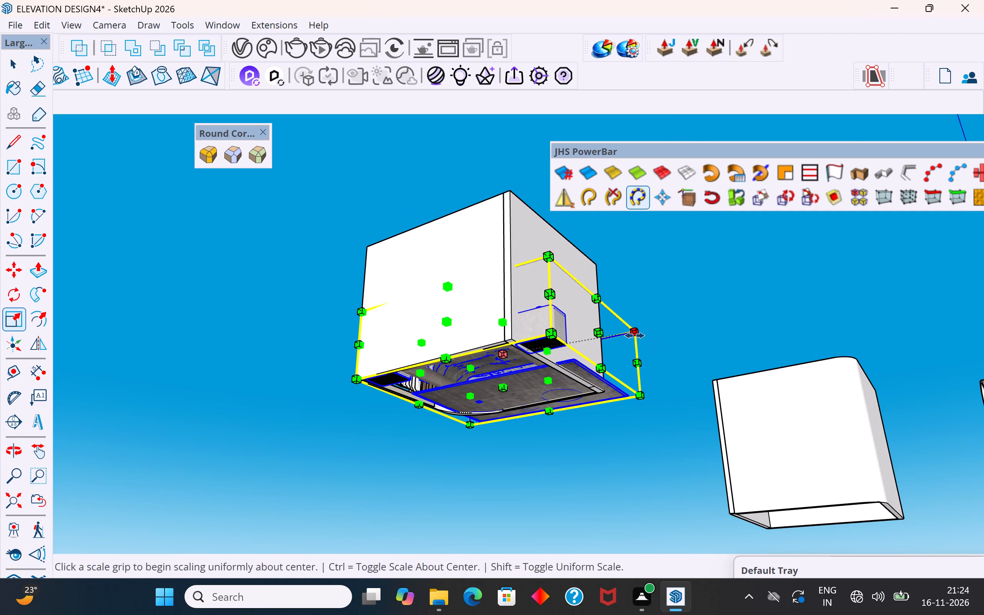
left_click_drag(633, 334, 591, 346, "ctrl")
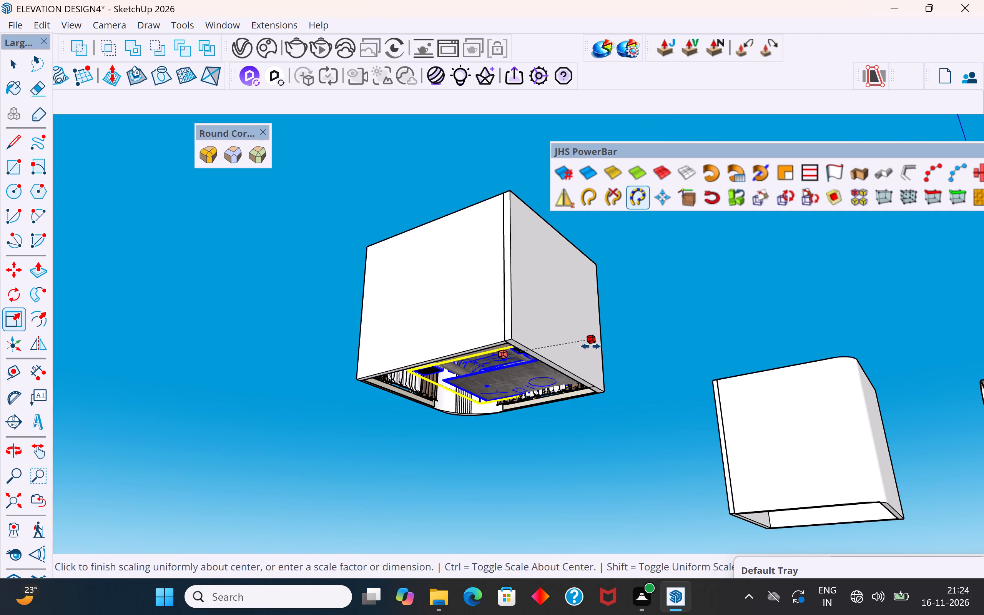
left_click_drag(591, 346, 585, 348, "ctrl")
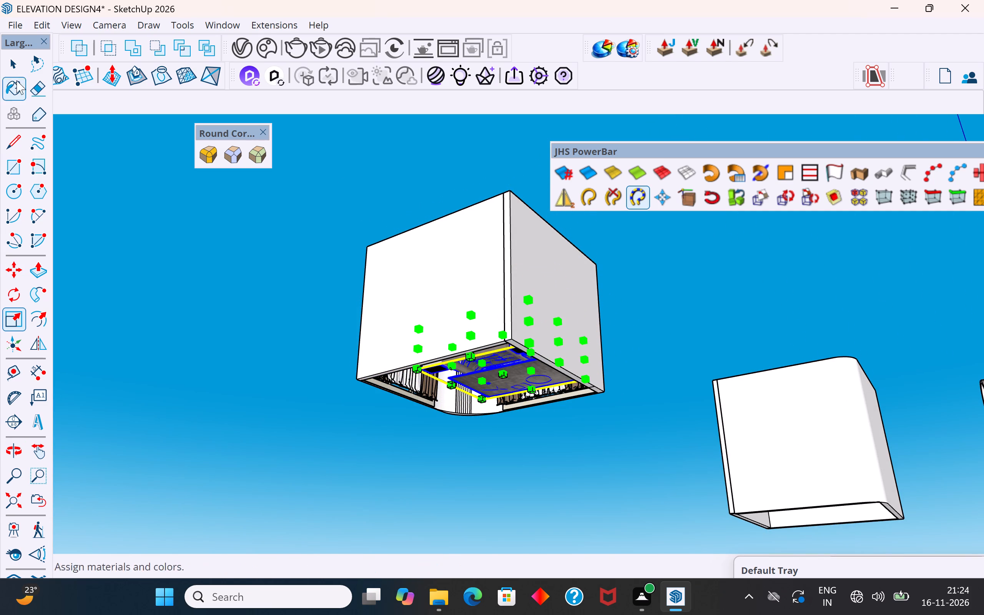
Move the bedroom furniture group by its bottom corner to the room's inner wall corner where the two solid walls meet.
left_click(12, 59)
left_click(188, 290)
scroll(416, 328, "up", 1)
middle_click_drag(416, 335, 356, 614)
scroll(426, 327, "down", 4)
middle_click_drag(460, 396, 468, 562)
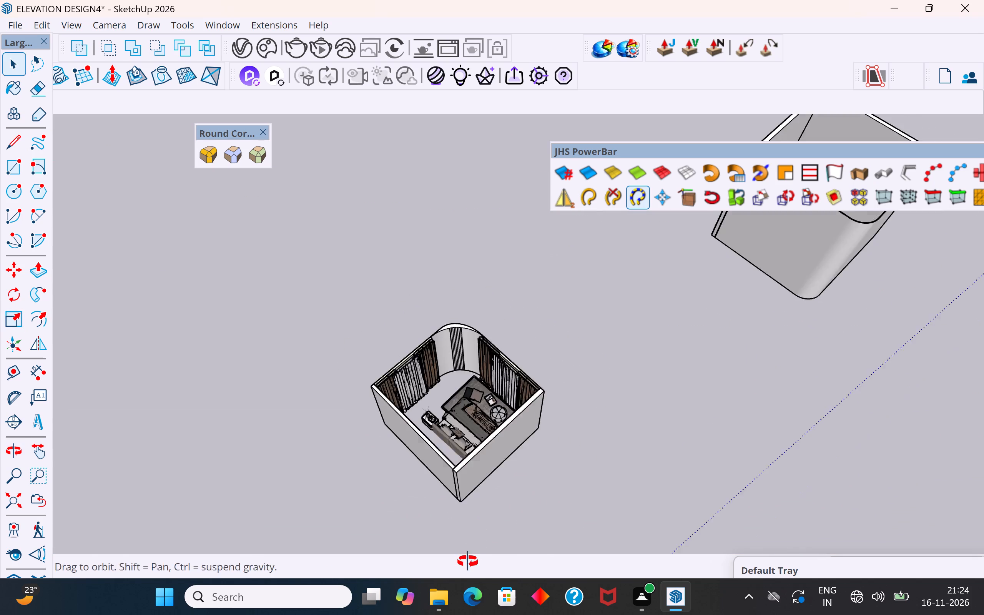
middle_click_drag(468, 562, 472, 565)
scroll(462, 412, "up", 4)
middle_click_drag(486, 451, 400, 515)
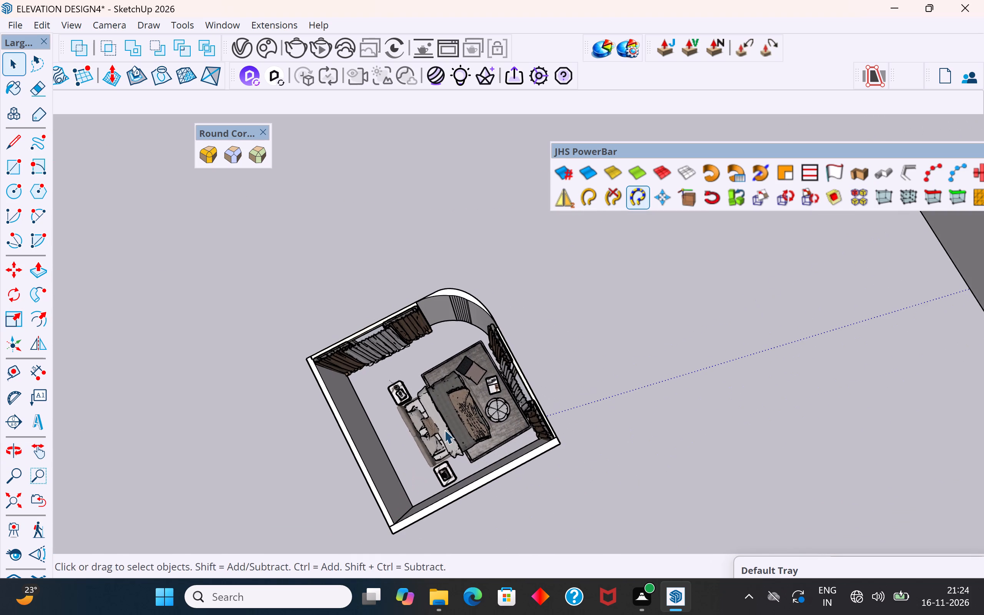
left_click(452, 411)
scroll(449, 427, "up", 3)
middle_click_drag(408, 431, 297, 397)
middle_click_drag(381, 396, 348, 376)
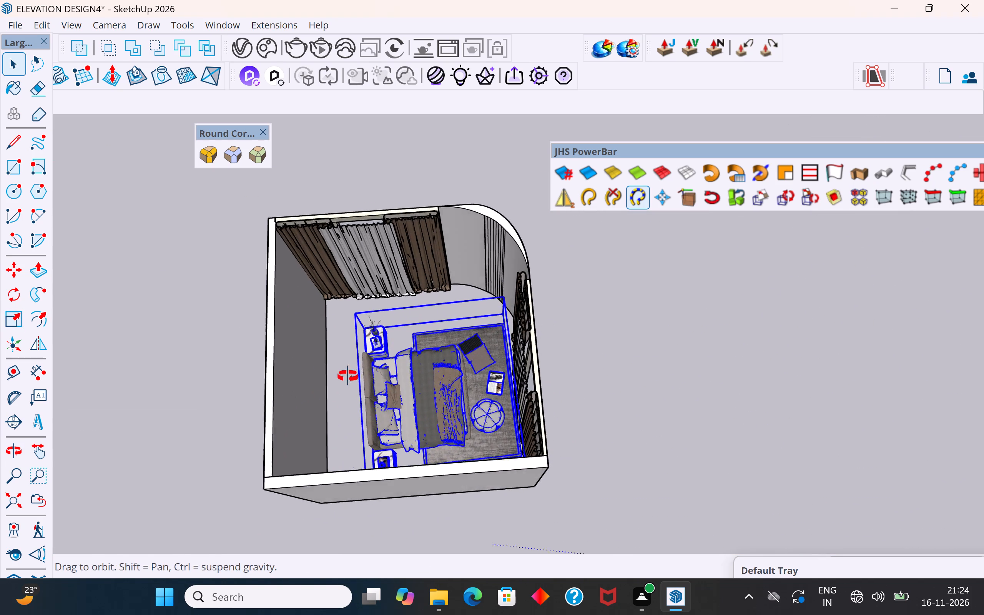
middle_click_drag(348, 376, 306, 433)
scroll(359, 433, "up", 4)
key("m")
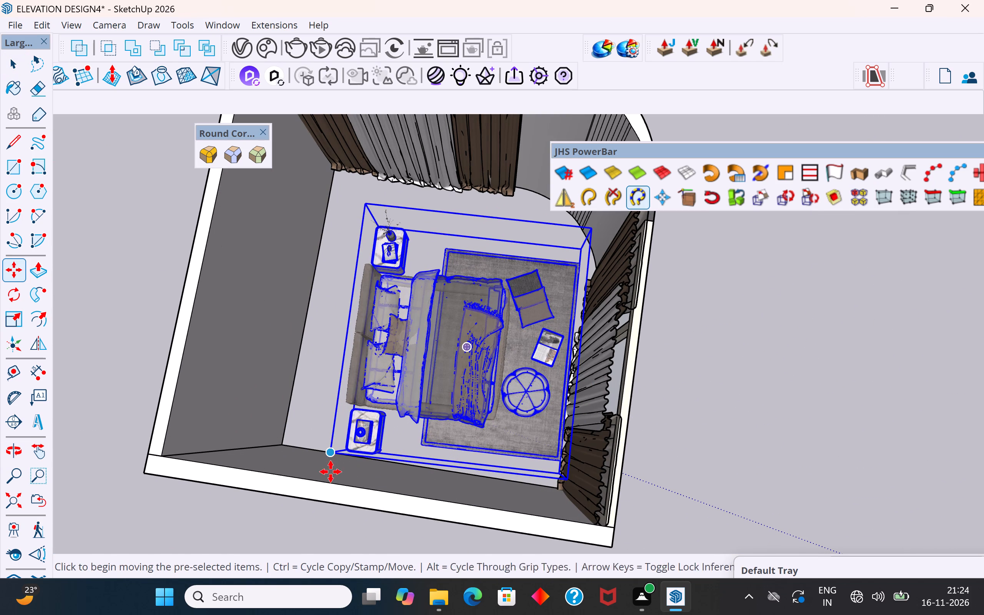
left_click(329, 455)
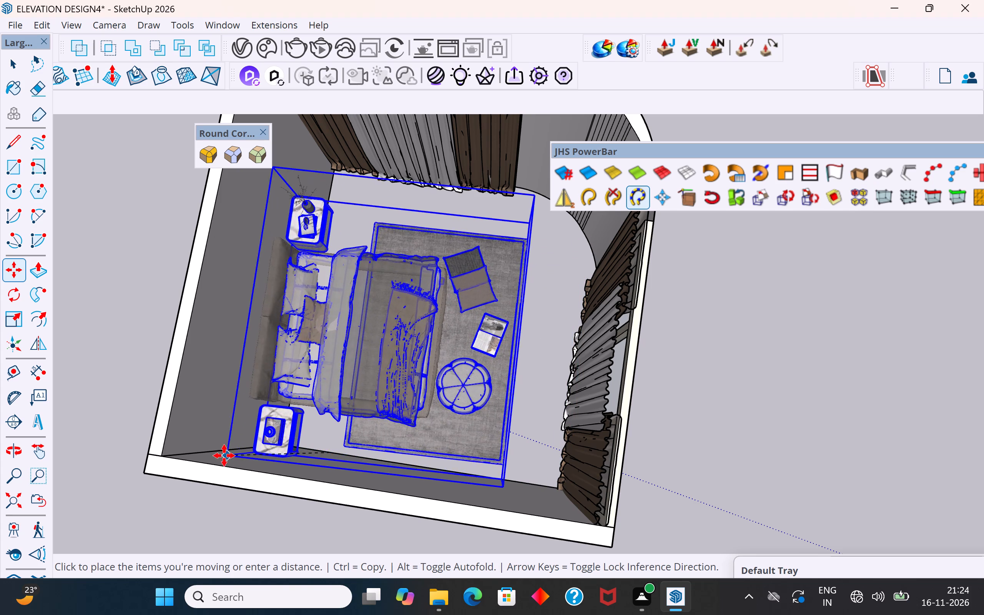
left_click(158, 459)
Move the bedroom furniture group down by its bottom corner onto the bottom inner corner where the two solid walls meet.
middle_click_drag(374, 470, 281, 194)
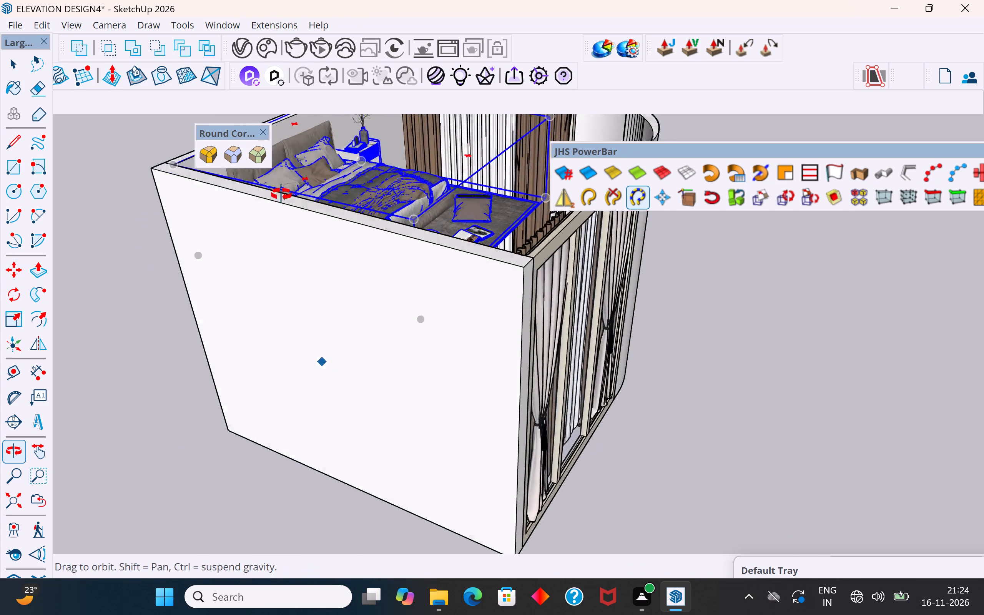
middle_click_drag(281, 194, 302, 165)
middle_click_drag(294, 341, 236, 91)
scroll(272, 374, "down", 3)
middle_click_drag(278, 371, 42, 159)
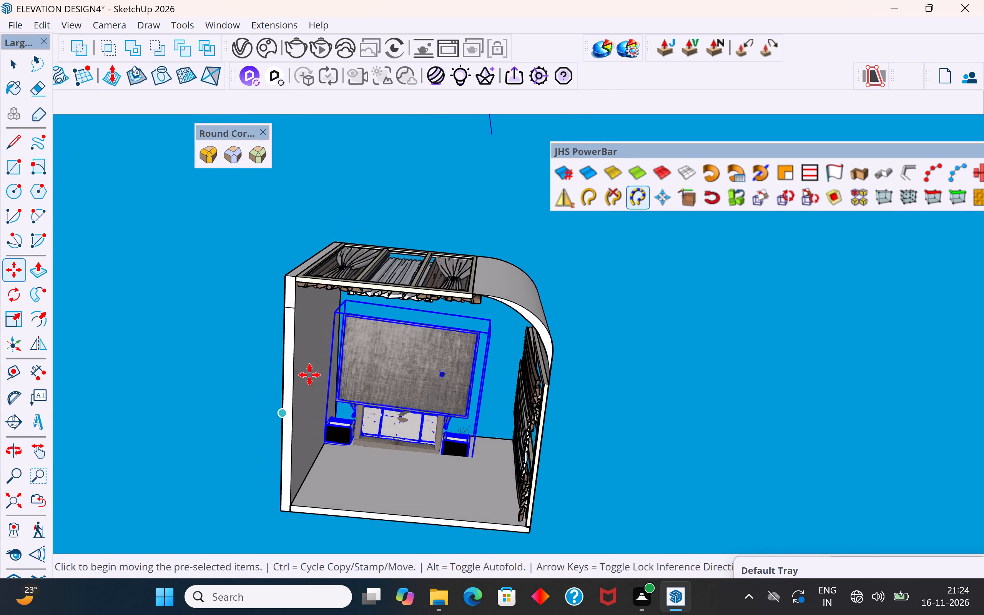
scroll(309, 377, "up", 7)
middle_click_drag(342, 505, 261, 564)
scroll(397, 338, "down", 5)
scroll(398, 302, "down", 3)
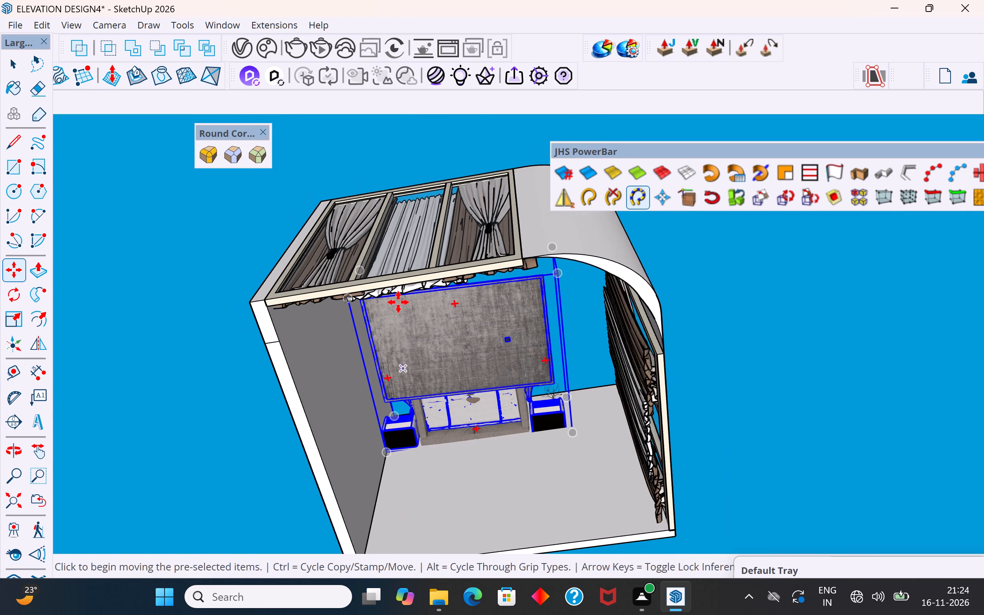
scroll(398, 302, "down", 2)
left_click(391, 430)
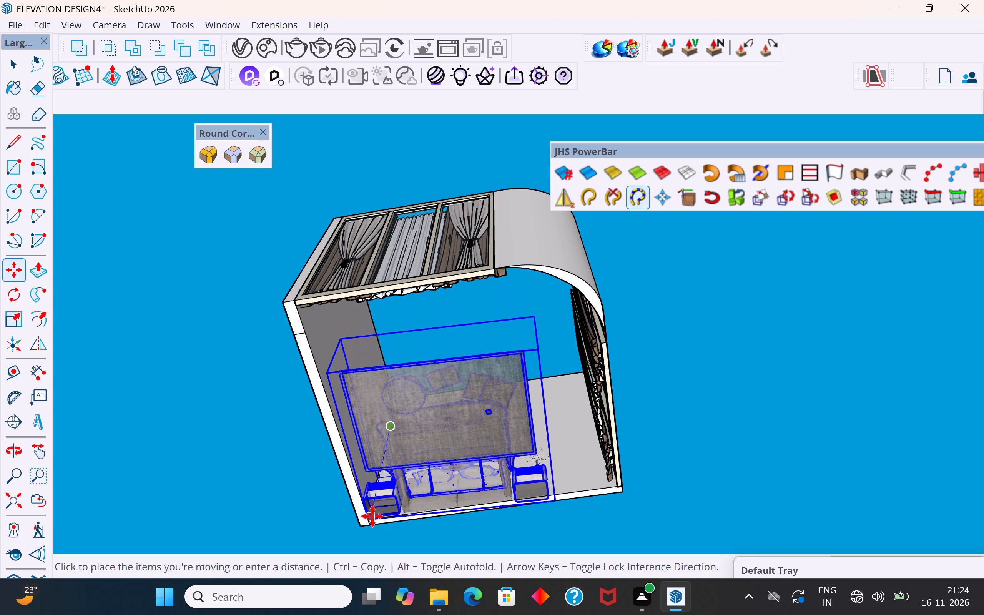
left_click(372, 520)
middle_click_drag(392, 505, 342, 614)
middle_click_drag(434, 447, 285, 495)
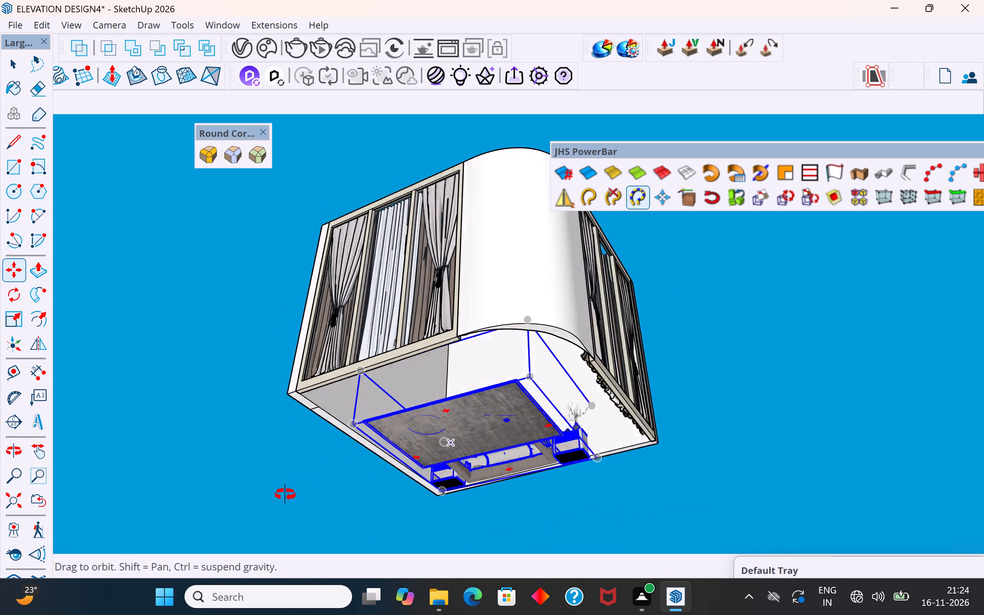
middle_click_drag(285, 495, 280, 499)
left_click(20, 65)
left_click(187, 350)
Rotate the bedroom furniture group slightly about its bottom corner so its headboard side lines up with the solid wall.
scroll(272, 471, "down", 4)
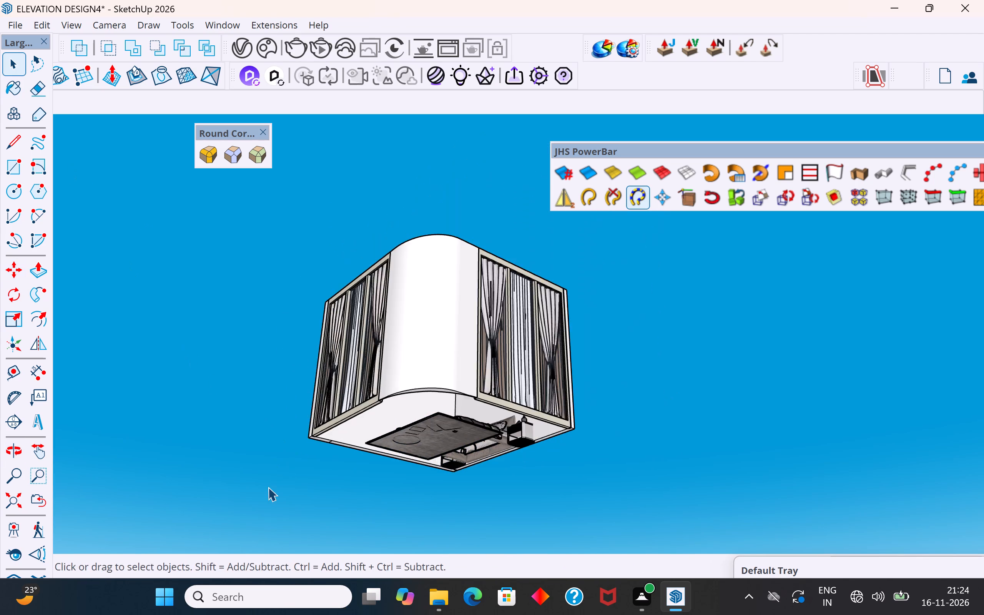
scroll(268, 487, "down", 2)
middle_click_drag(354, 489, 99, 506)
scroll(601, 449, "up", 8)
middle_click_drag(556, 428, 529, 285)
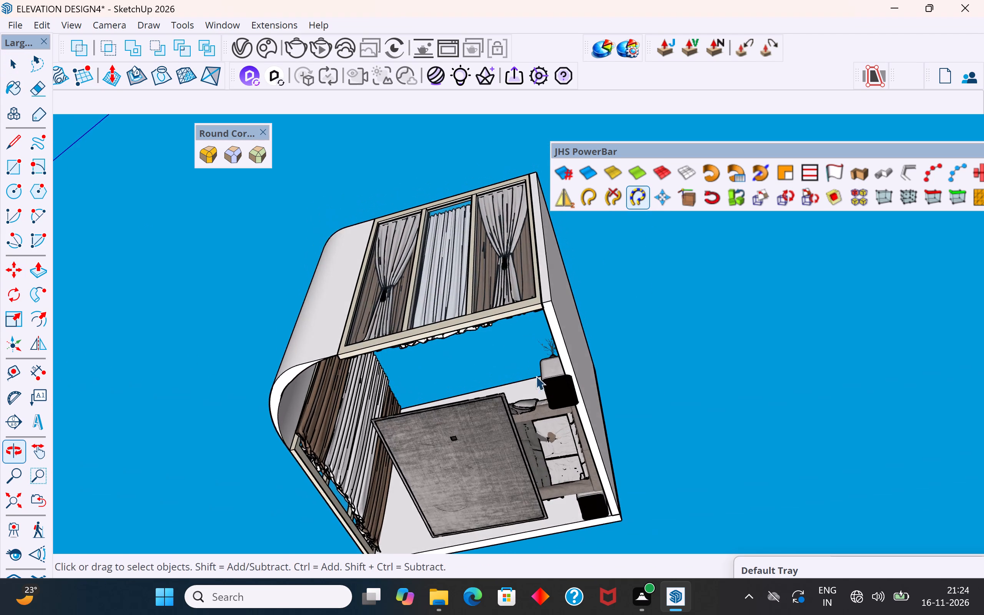
scroll(529, 402, "up", 3)
left_click(537, 444)
scroll(482, 406, "down", 5)
scroll(536, 405, "down", 5)
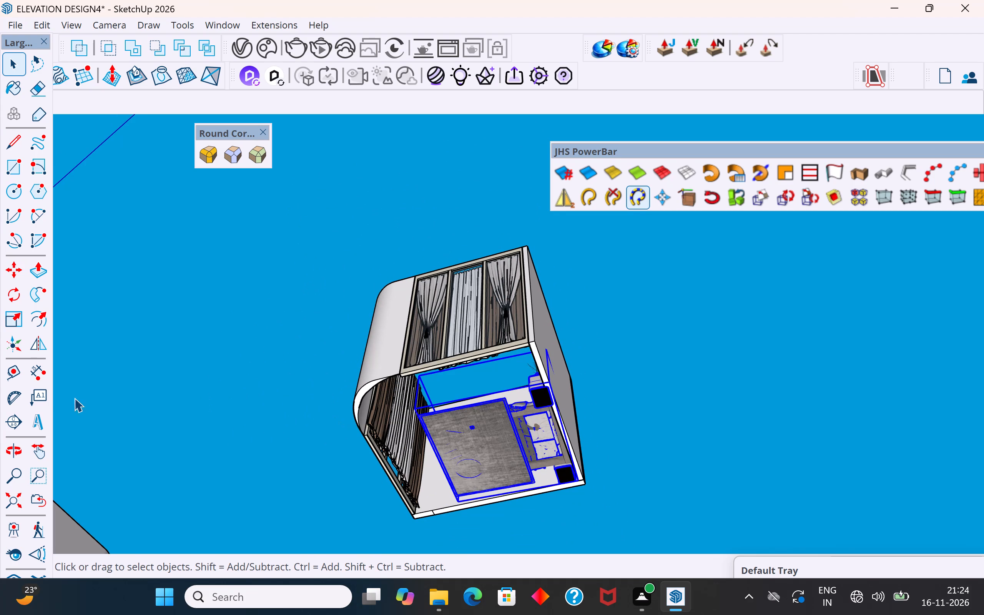
left_click(22, 297)
scroll(612, 546, "up", 7)
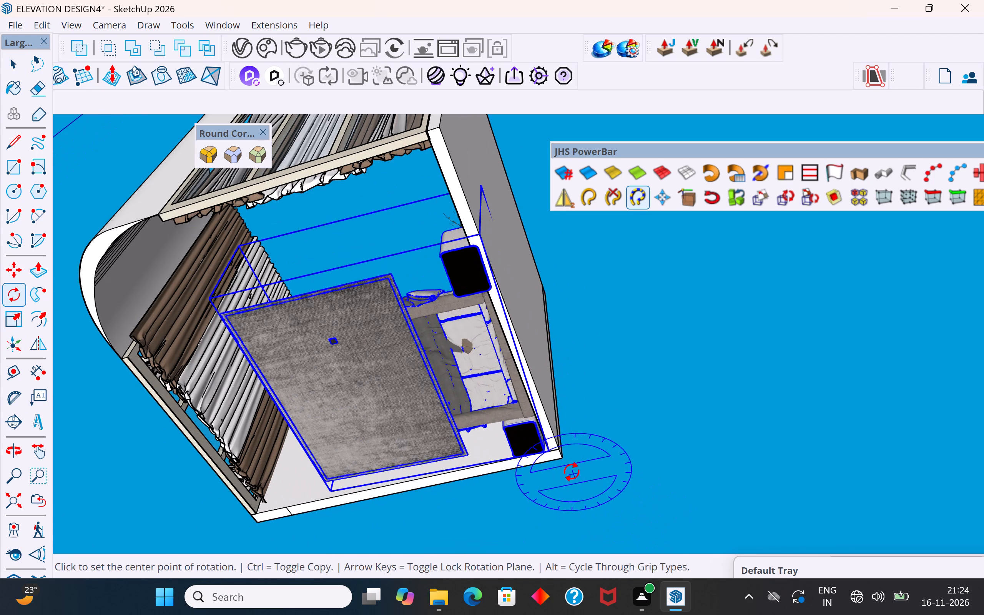
left_click(550, 454)
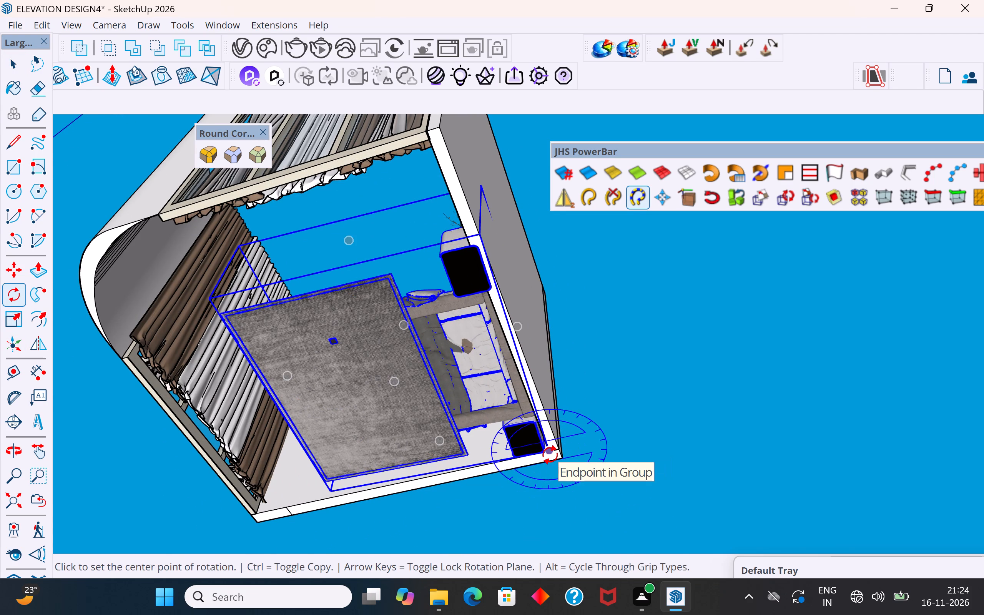
left_click(482, 240)
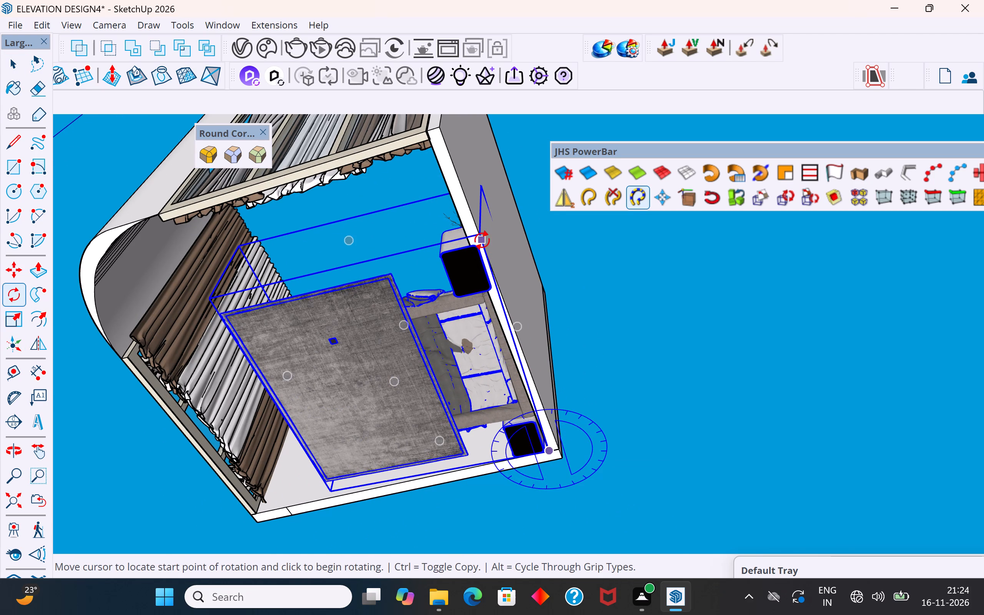
left_click(469, 239)
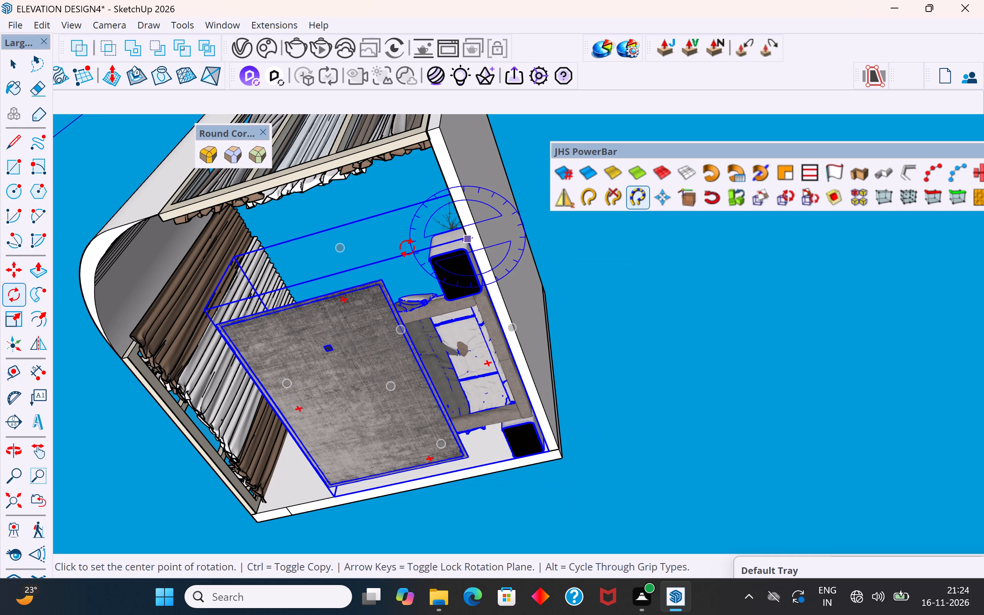
left_click(13, 63)
left_click_drag(93, 169, 96, 170)
Examine the bedroom furniture's fit inside the curtained room from above and from several sides.
scroll(394, 321, "down", 5)
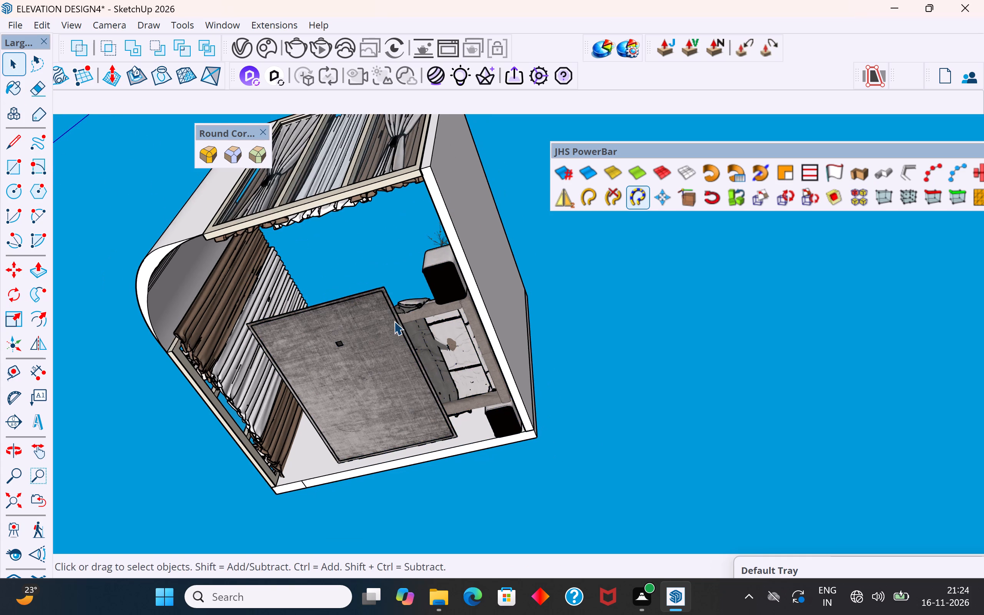
scroll(408, 267, "down", 1)
middle_click_drag(408, 267, 431, 491)
middle_click_drag(389, 292, 446, 522)
middle_click_drag(425, 341, 451, 445)
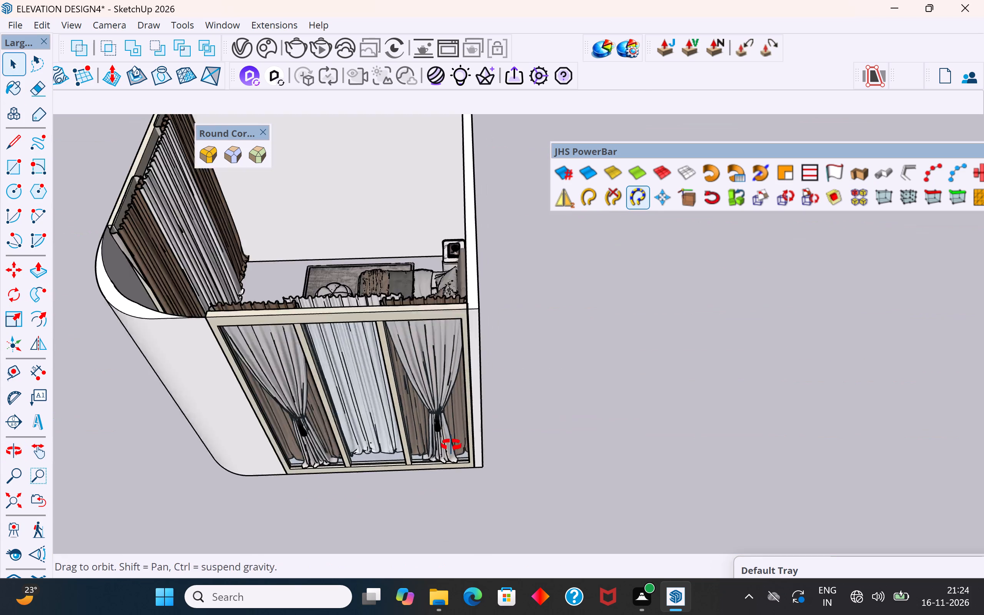
middle_click_drag(451, 445, 459, 479)
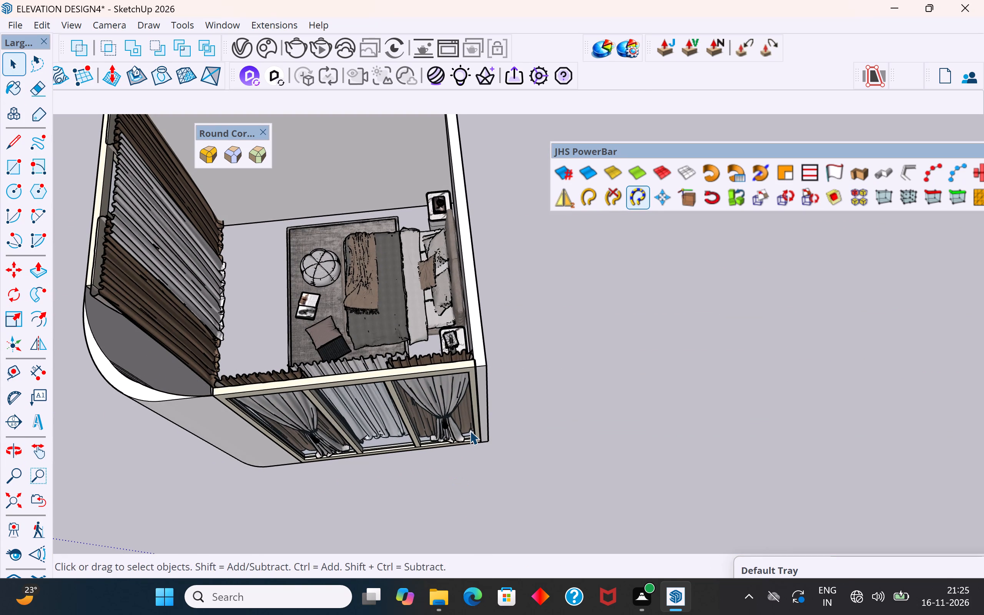
scroll(317, 161, "down", 5)
middle_click_drag(313, 311, 545, 352)
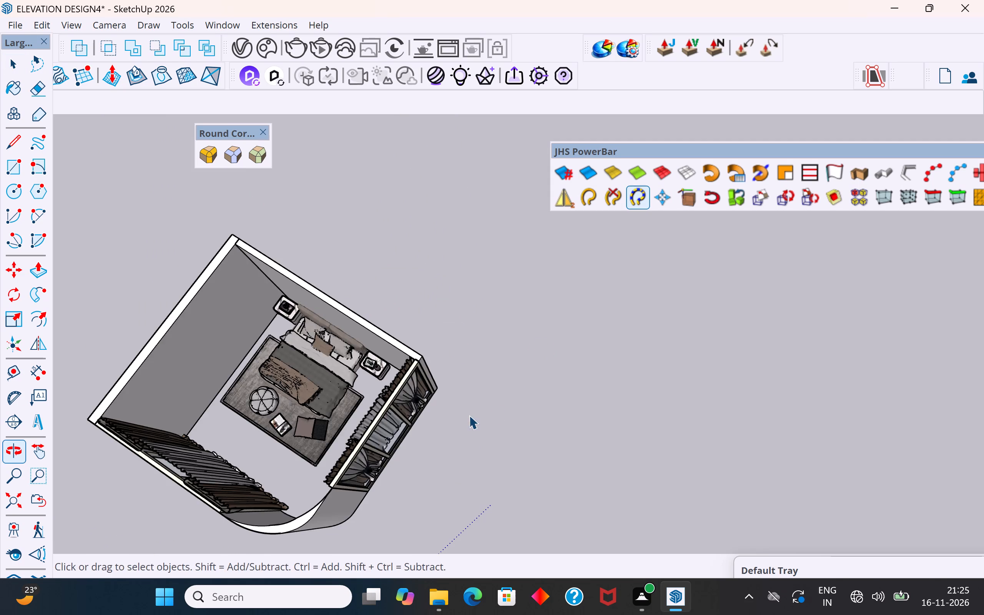
scroll(468, 415, "down", 6)
middle_click_drag(372, 394, 377, 211)
scroll(304, 408, "up", 8)
middle_click_drag(326, 414, 403, 504)
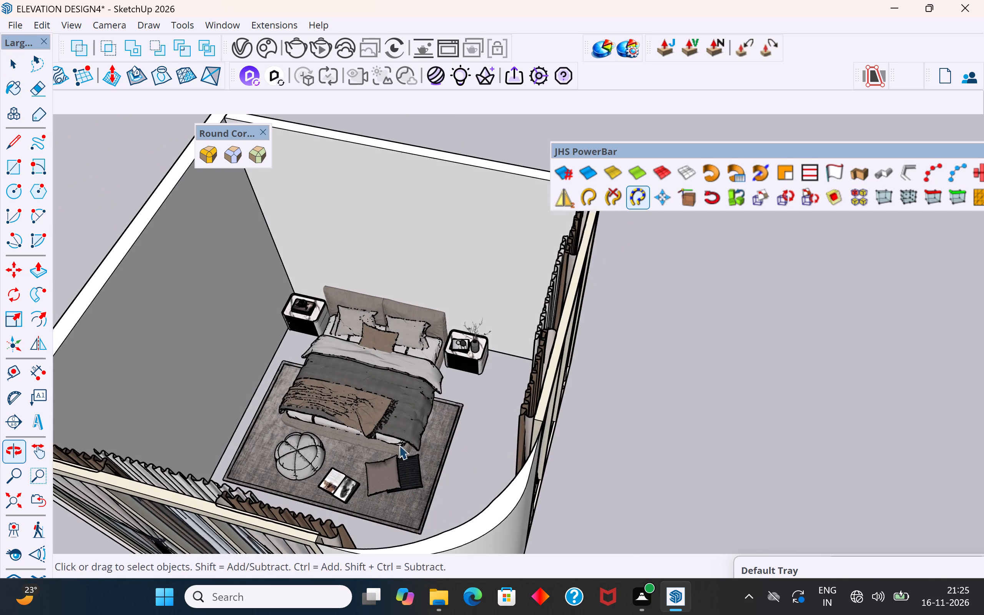
scroll(399, 449, "up", 3)
middle_click_drag(409, 395, 472, 346)
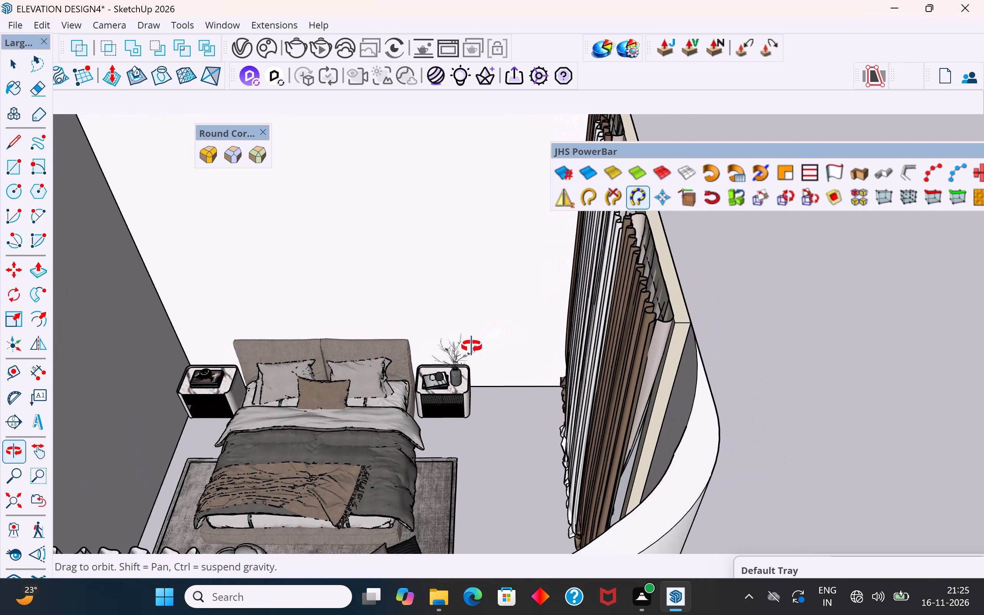
middle_click_drag(472, 346, 232, 365)
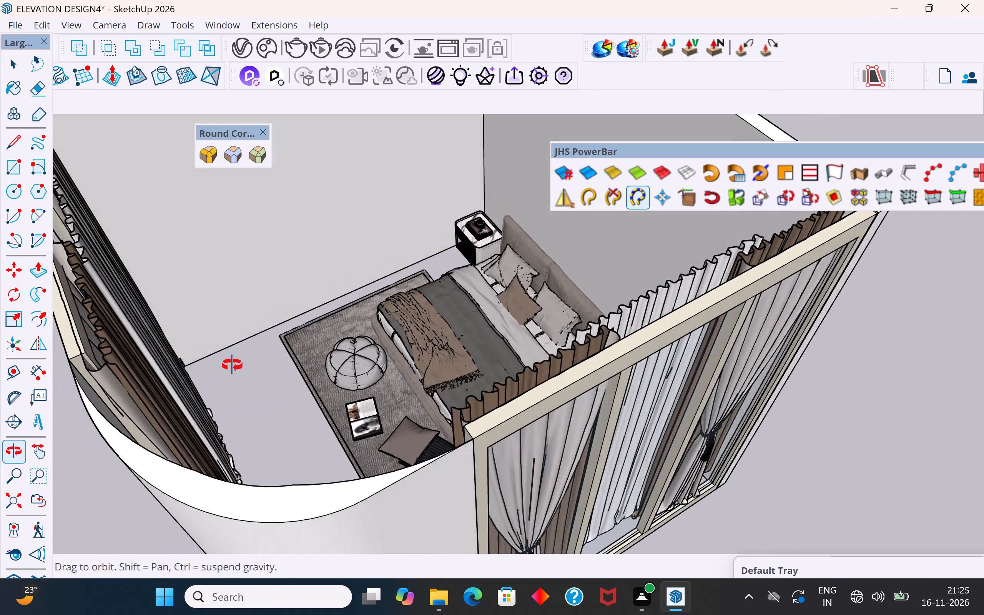
middle_click_drag(232, 365, 390, 443)
scroll(520, 404, "down", 3)
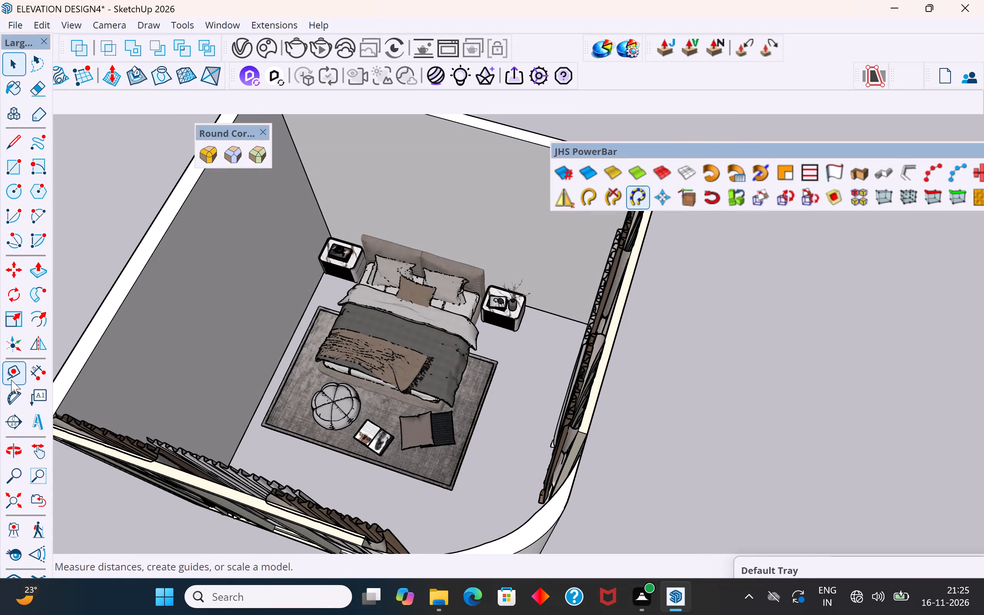
Try to start a linear dimension at the throw-covered corner of the bed's foot end.
left_click(30, 370)
scroll(487, 303, "up", 6)
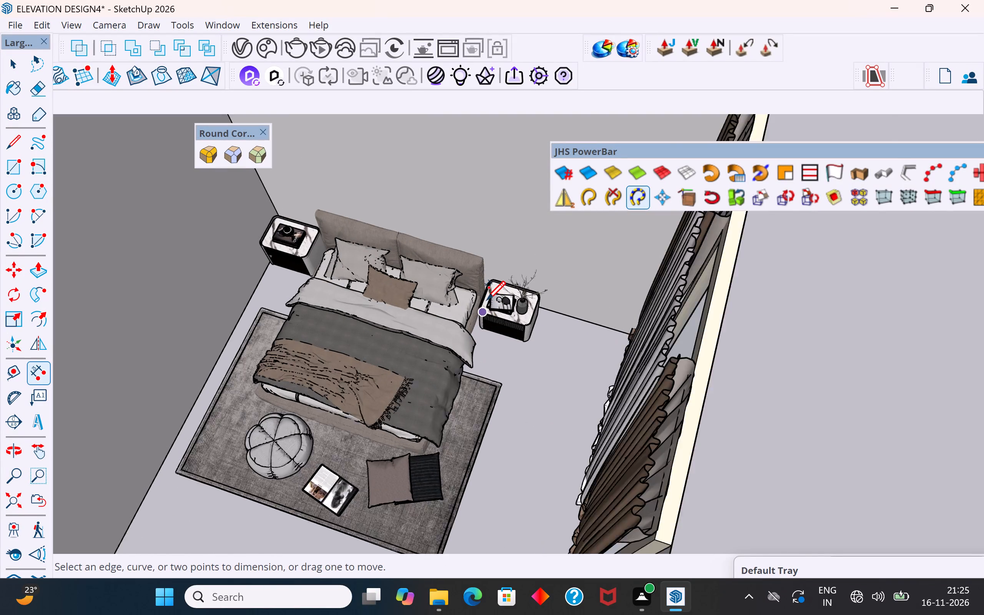
scroll(487, 302, "up", 1)
scroll(454, 406, "up", 4)
middle_click_drag(456, 402, 515, 442)
scroll(402, 515, "up", 2)
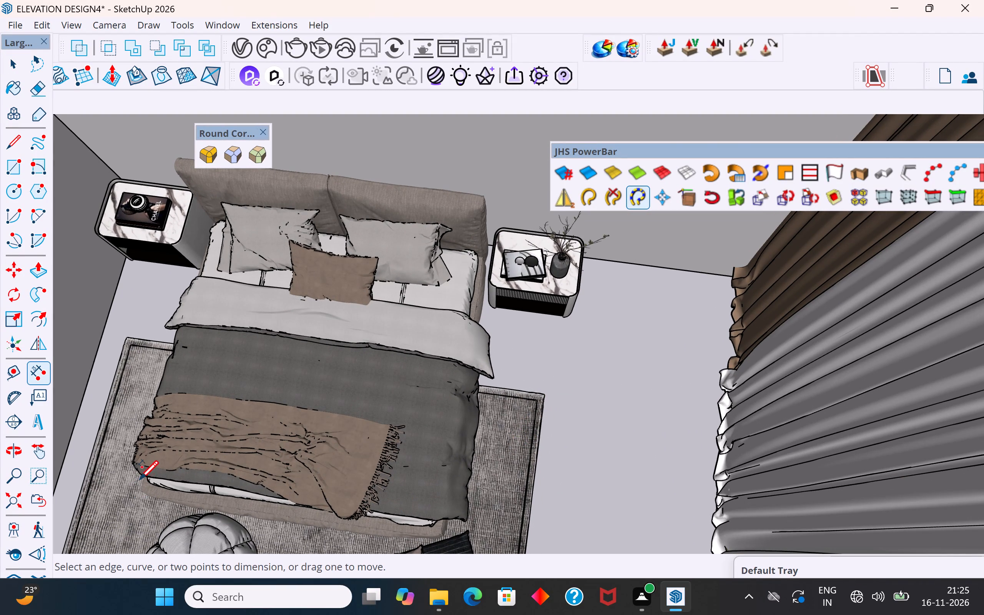
left_click(142, 492)
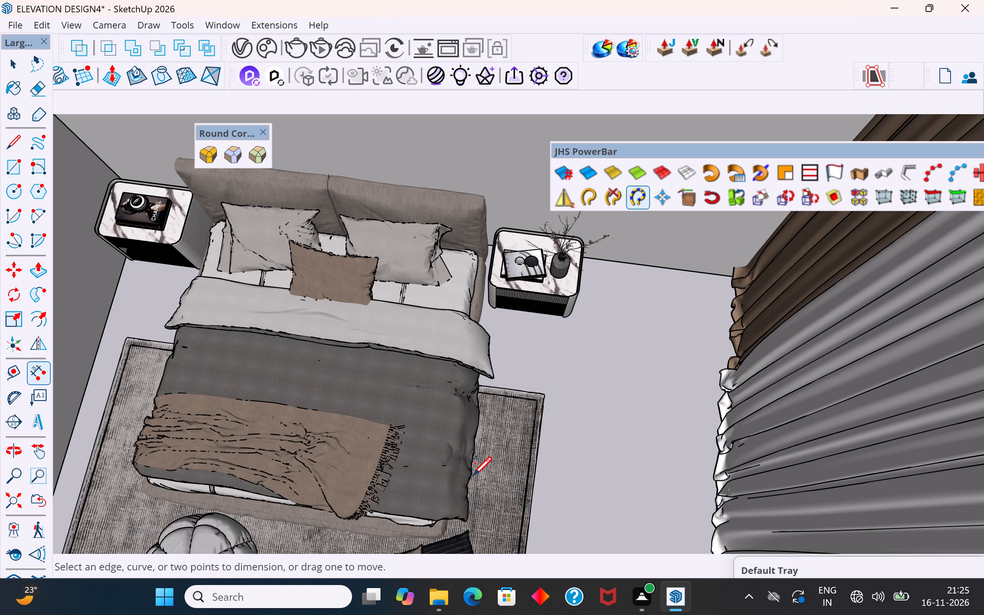
Try to dimension the bed from the opposite lower corner of its base and from the headboard's top corner.
scroll(482, 442, "down", 11)
middle_click_drag(482, 442, 397, 517)
scroll(492, 421, "up", 3)
middle_click_drag(497, 387, 484, 309)
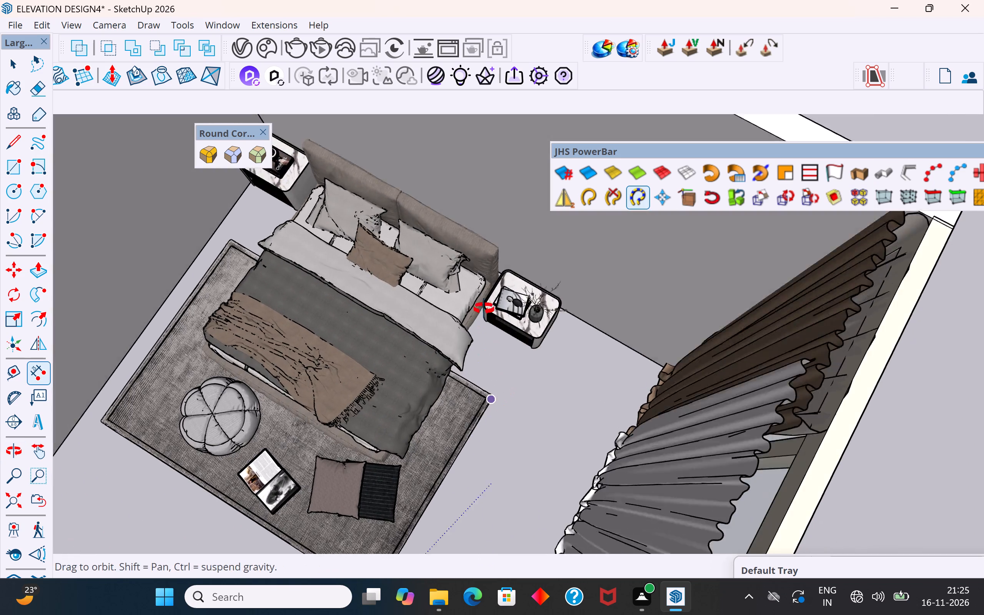
middle_click_drag(484, 309, 487, 276)
scroll(492, 279, "up", 5)
scroll(440, 427, "up", 3)
scroll(483, 327, "down", 5)
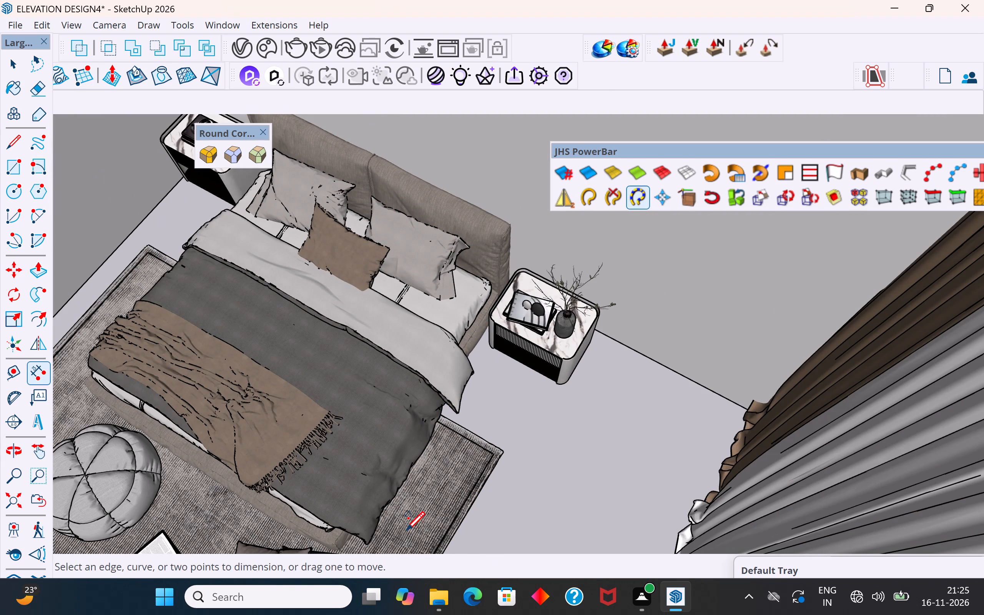
scroll(356, 554, "up", 1)
scroll(431, 306, "down", 3)
scroll(359, 522, "up", 4)
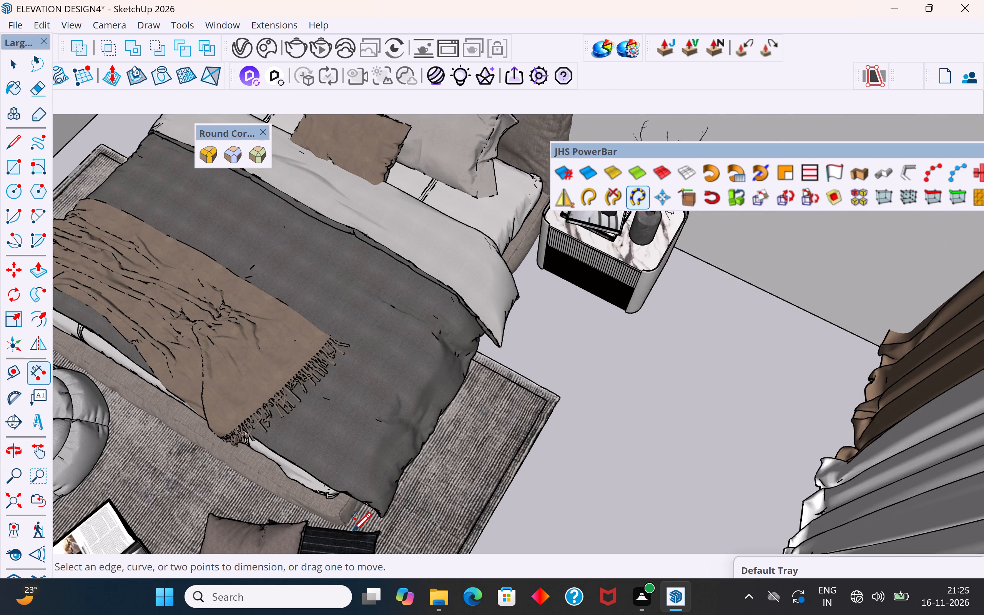
scroll(352, 533, "up", 4)
left_click(340, 523)
scroll(576, 329, "down", 4)
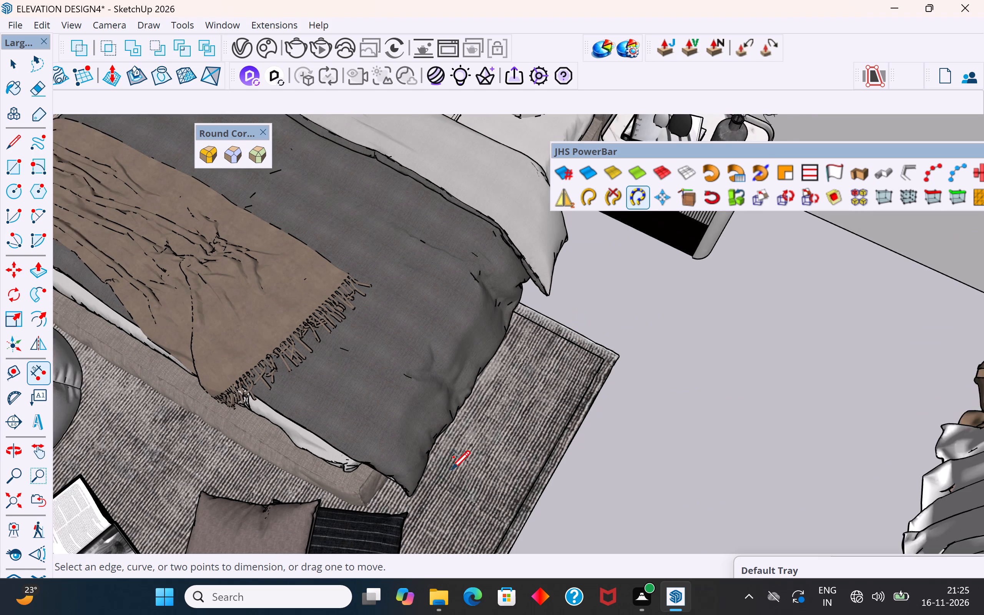
scroll(405, 503, "up", 13)
left_click(356, 501)
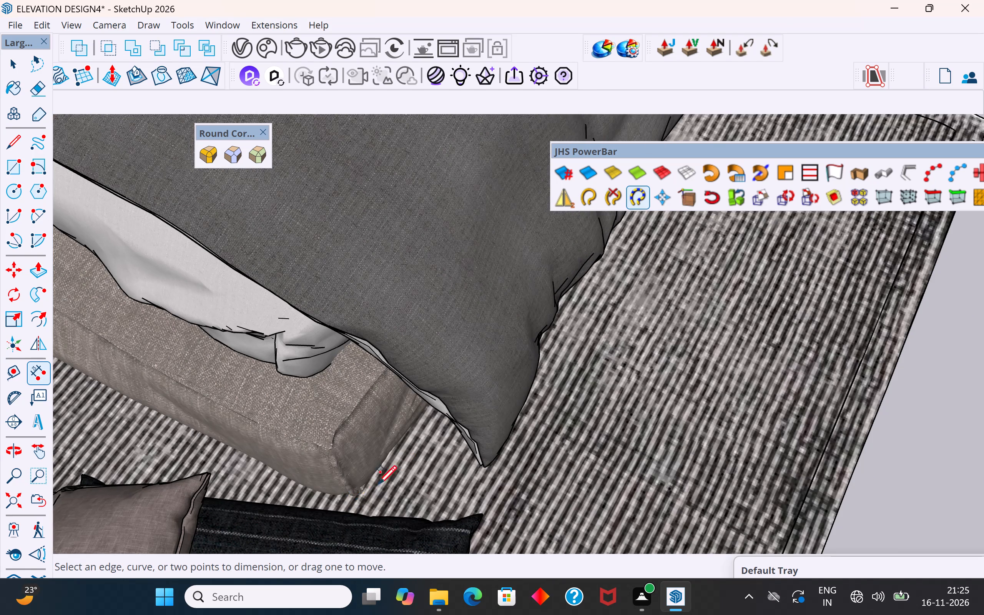
left_click(362, 501)
scroll(470, 380, "down", 11)
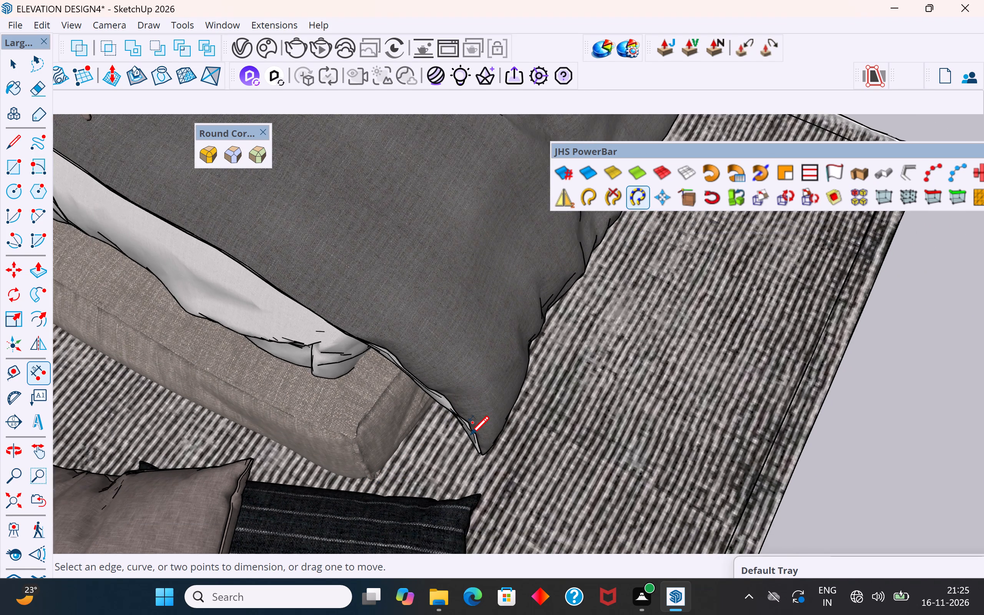
scroll(470, 437, "down", 20)
scroll(470, 437, "down", 12)
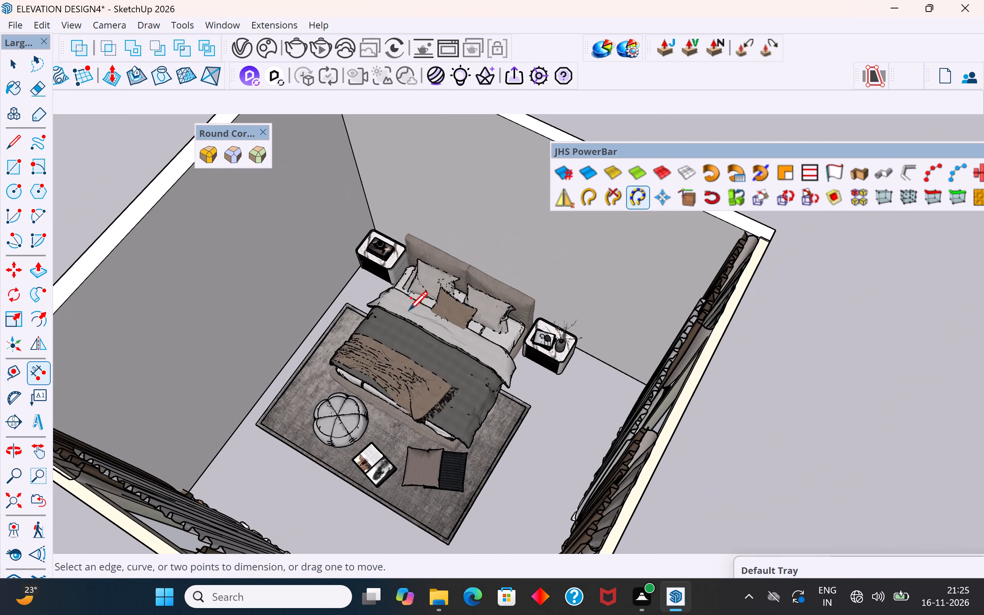
left_click(410, 234)
Select the room shell with its walls and curtained windows and make it a group.
left_click(17, 60)
left_click(109, 165)
left_click(144, 239)
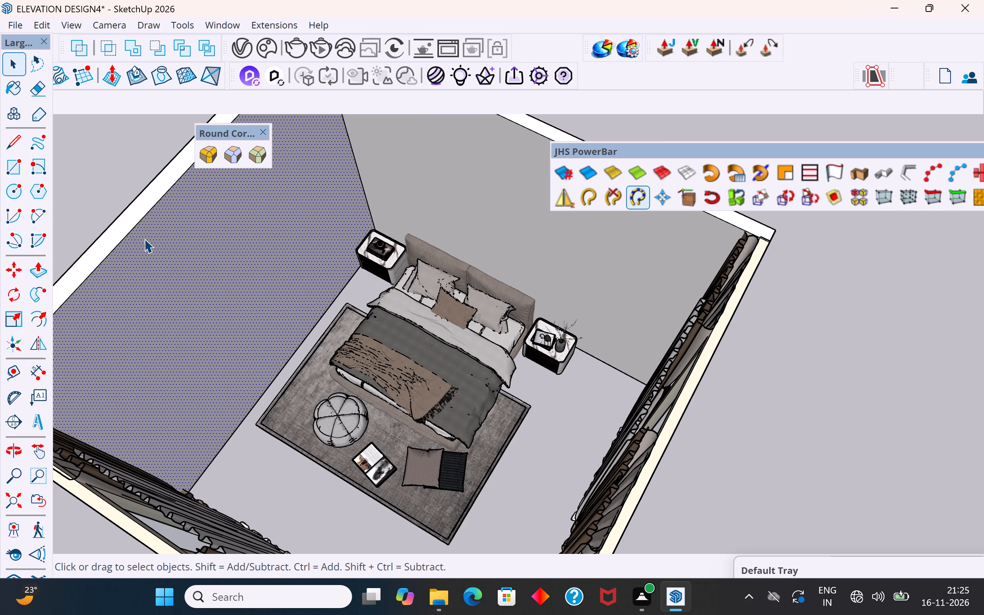
triple_click(219, 273)
triple_click(219, 273)
double_click(219, 273)
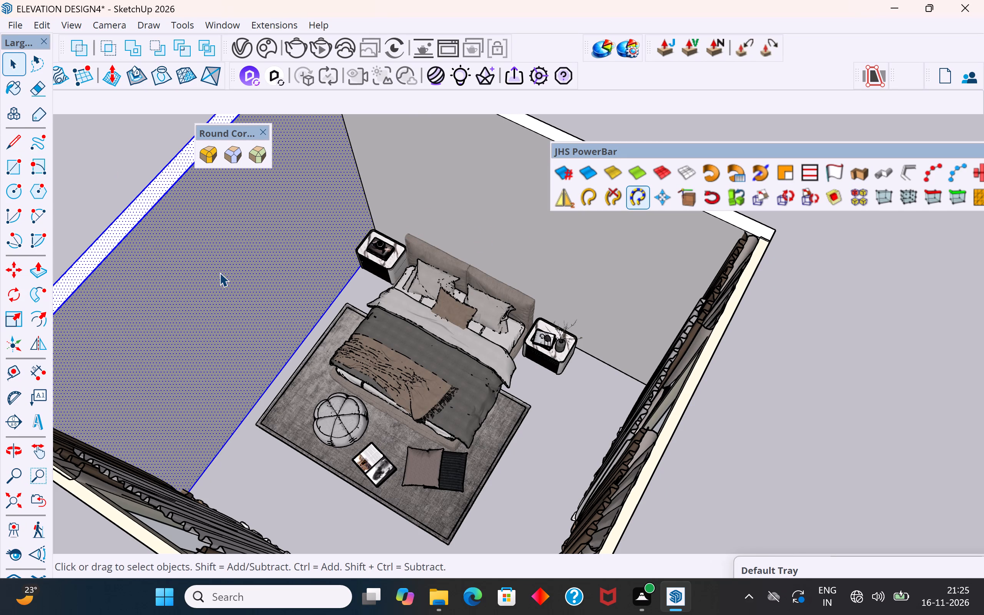
scroll(297, 327, "down", 12)
left_click(423, 349)
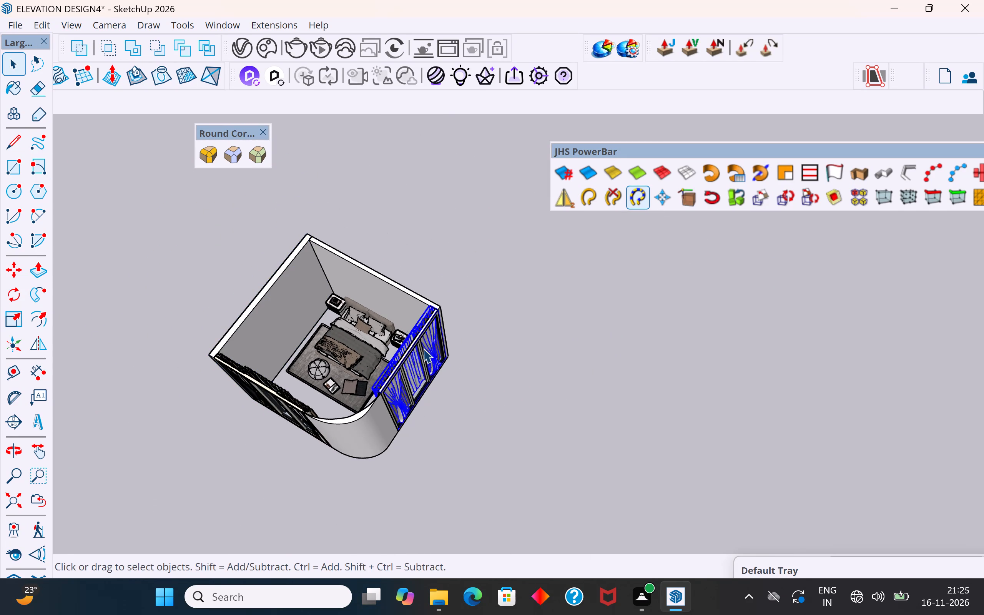
middle_click_drag(395, 389, 467, 91)
middle_click_drag(436, 404, 347, 419)
left_click(569, 412)
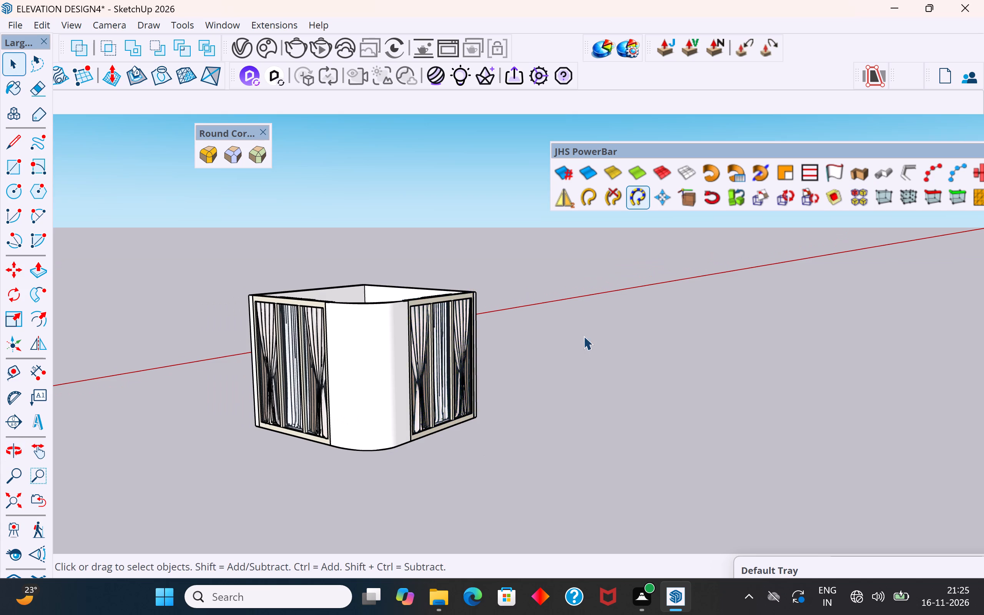
middle_click_drag(584, 336, 520, 333)
left_click_drag(548, 262, 239, 346)
right_click(419, 336)
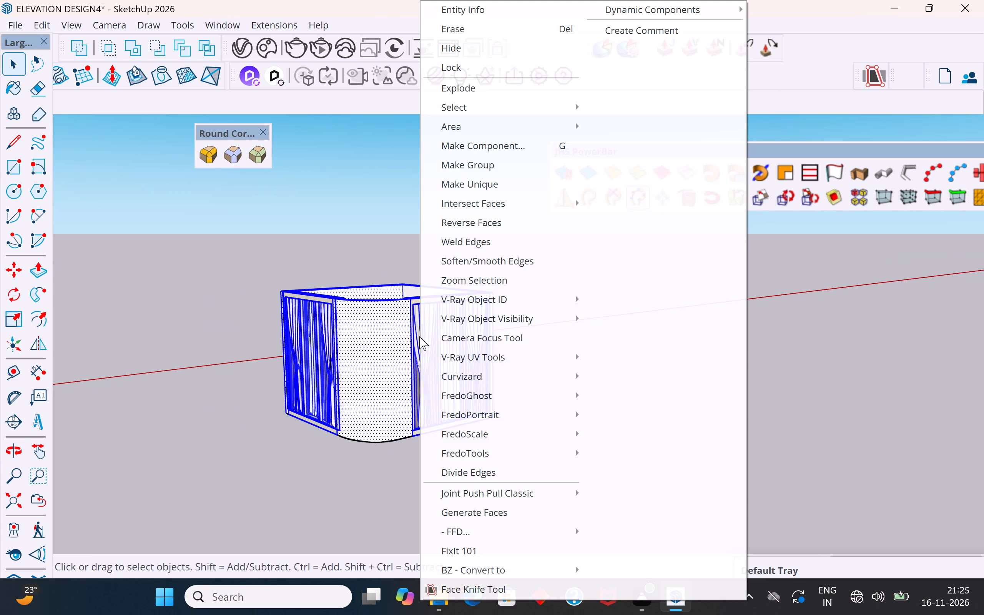
left_click(504, 163)
left_click(387, 218)
From underneath the room, try to dimension the rug starting at its corner nearest the rounded wall.
middle_click_drag(431, 413, 408, 171)
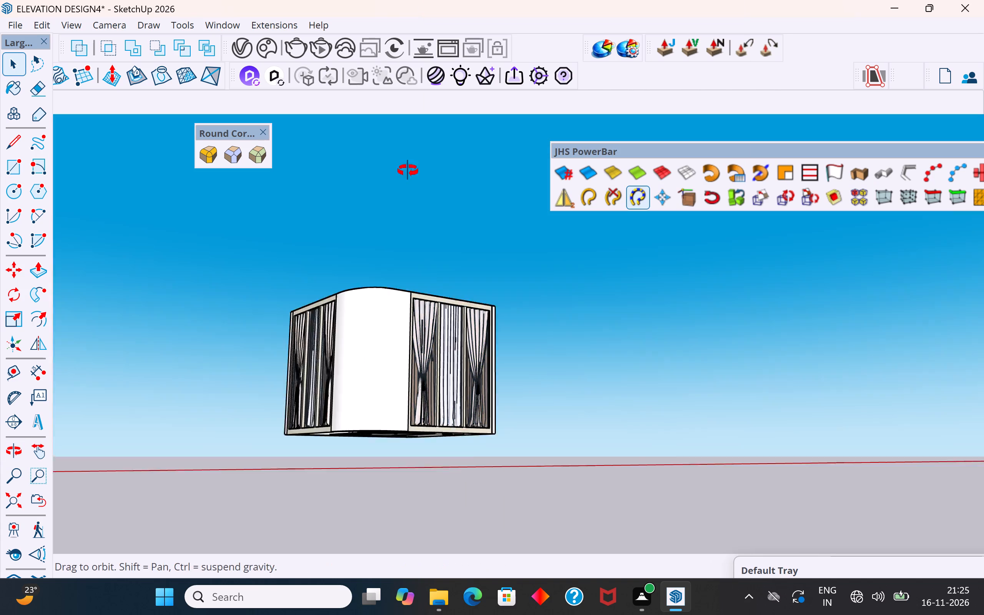
middle_click_drag(408, 171, 411, 146)
left_click(383, 449)
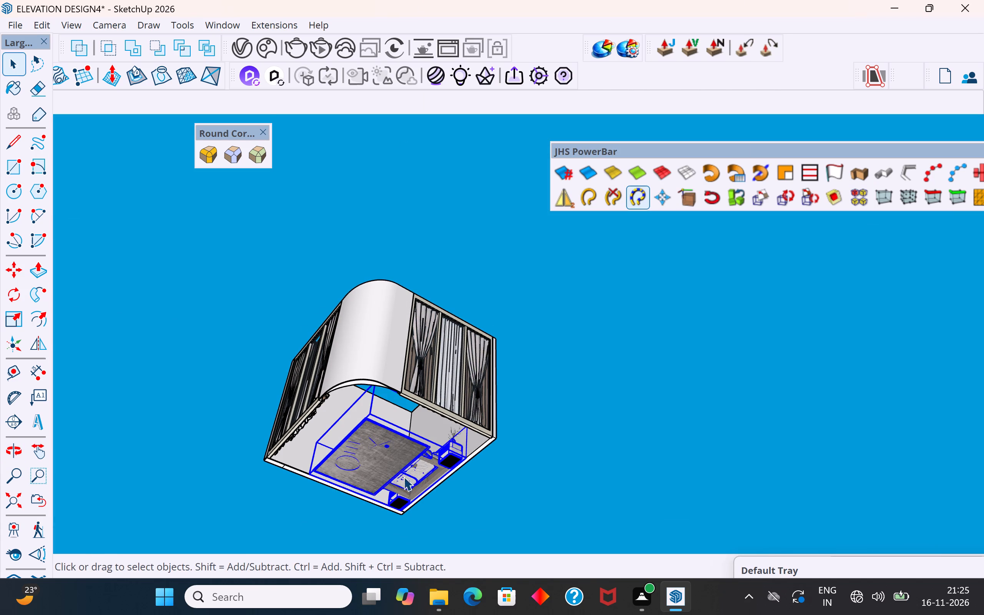
middle_click_drag(409, 469, 366, 324)
scroll(371, 410, "down", 7)
scroll(371, 490, "up", 1)
middle_click_drag(371, 490, 352, 268)
scroll(345, 414, "up", 2)
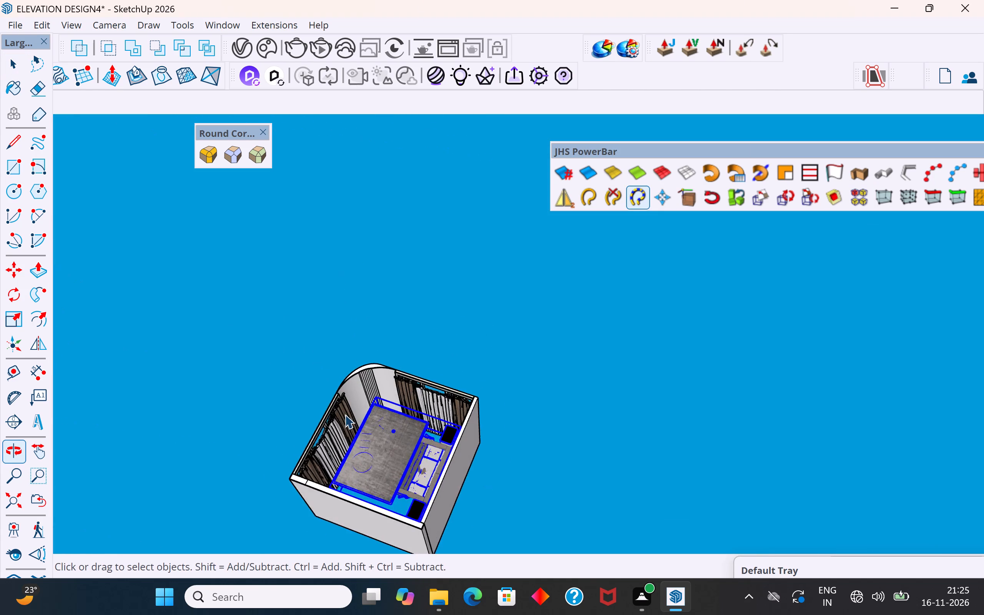
scroll(345, 414, "up", 10)
middle_click_drag(394, 502, 411, 426)
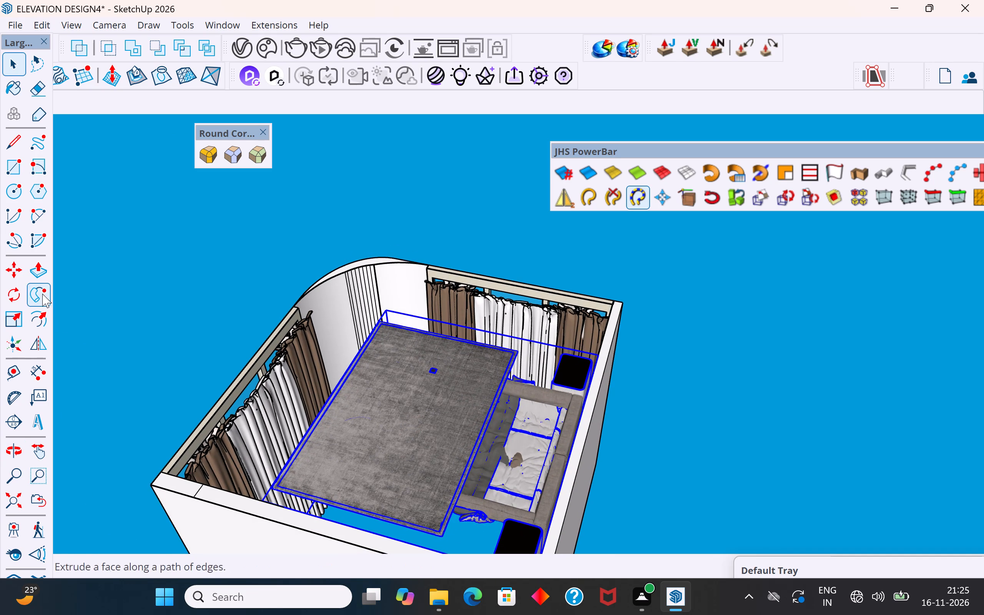
left_click(37, 367)
scroll(376, 338, "up", 8)
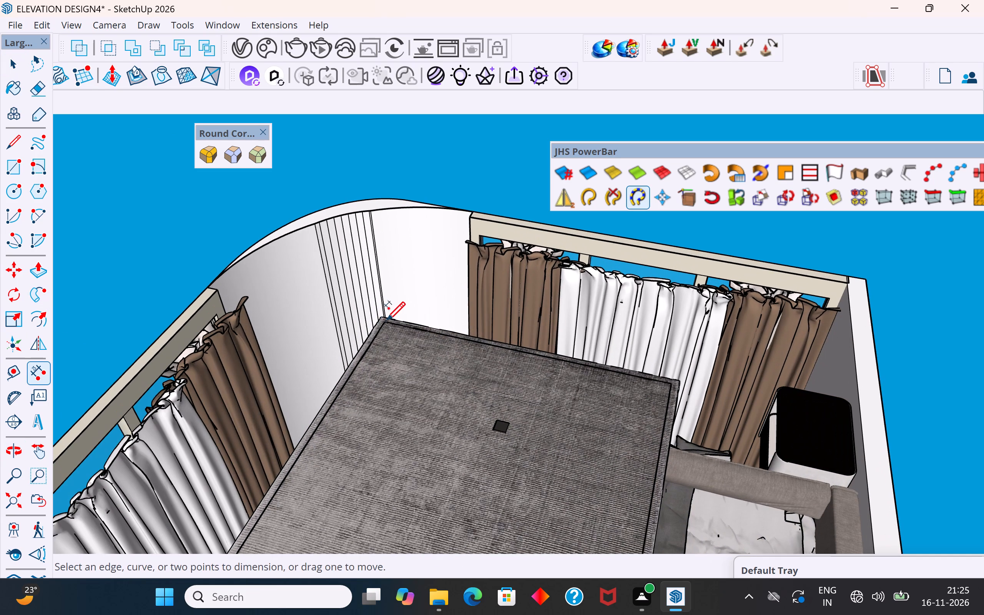
left_click(381, 322)
scroll(326, 421, "down", 9)
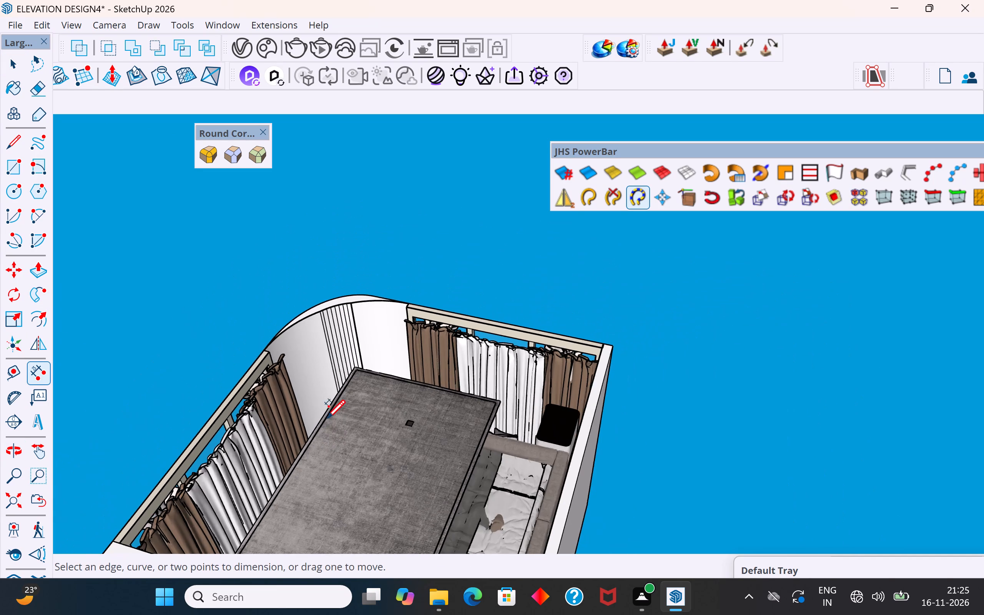
left_click(325, 445)
left_click(478, 440)
key("Escape")
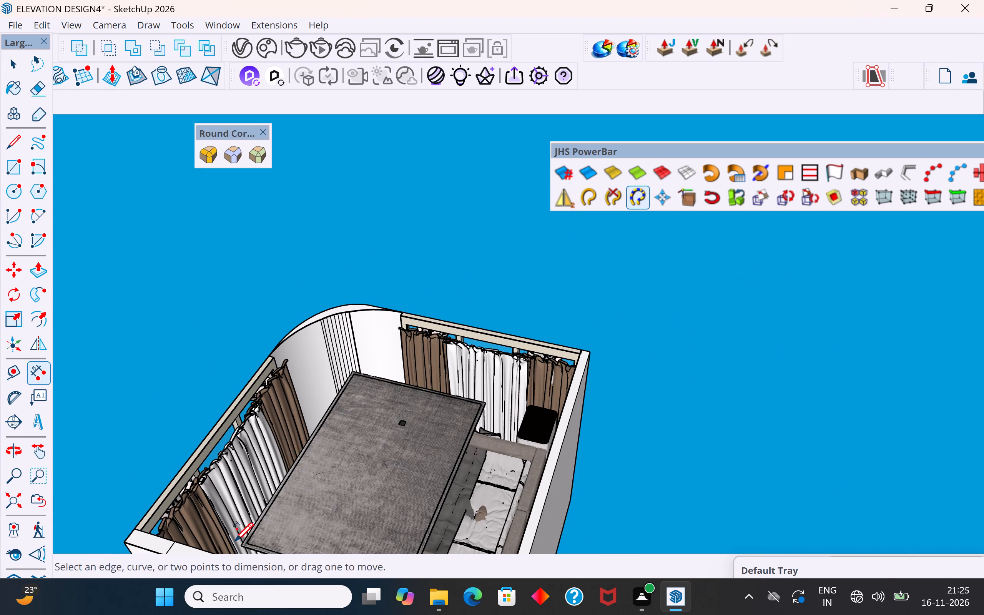
Measure the rug's long edge beyond the foot of the bed, corner to corner, without placing the dimension.
scroll(248, 553, "up", 14)
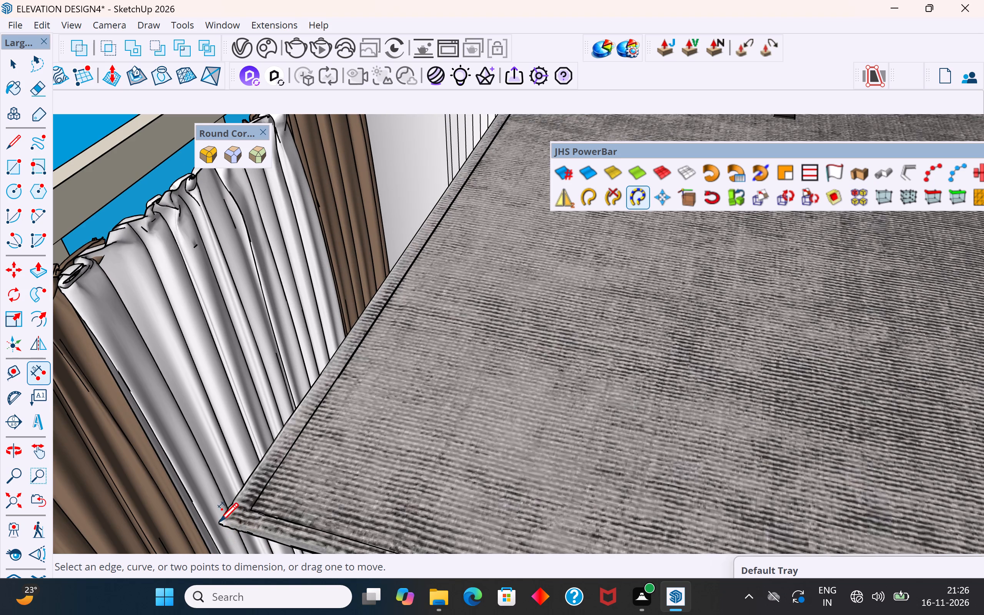
scroll(231, 529, "up", 16)
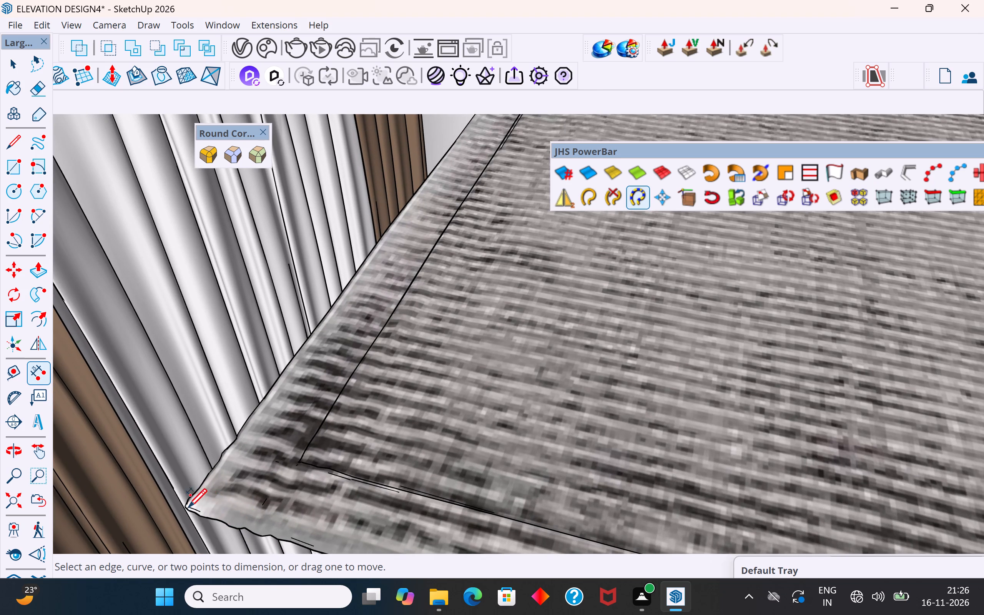
left_click(194, 509)
scroll(203, 515, "down", 4)
middle_click_drag(206, 510, 252, 377)
scroll(215, 494, "up", 1)
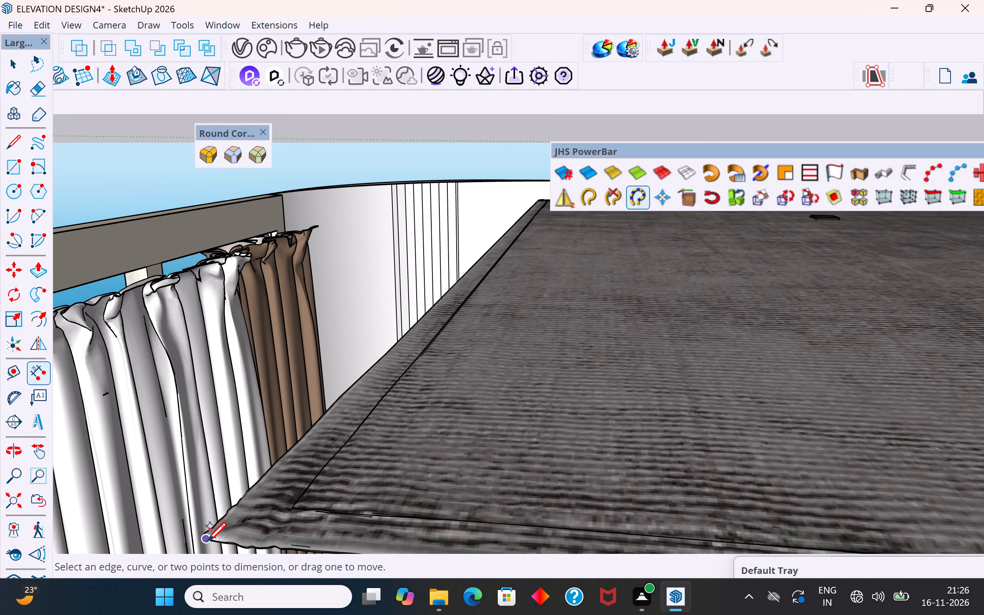
left_click(207, 543)
scroll(207, 543, "down", 16)
middle_click_drag(338, 465, 225, 614)
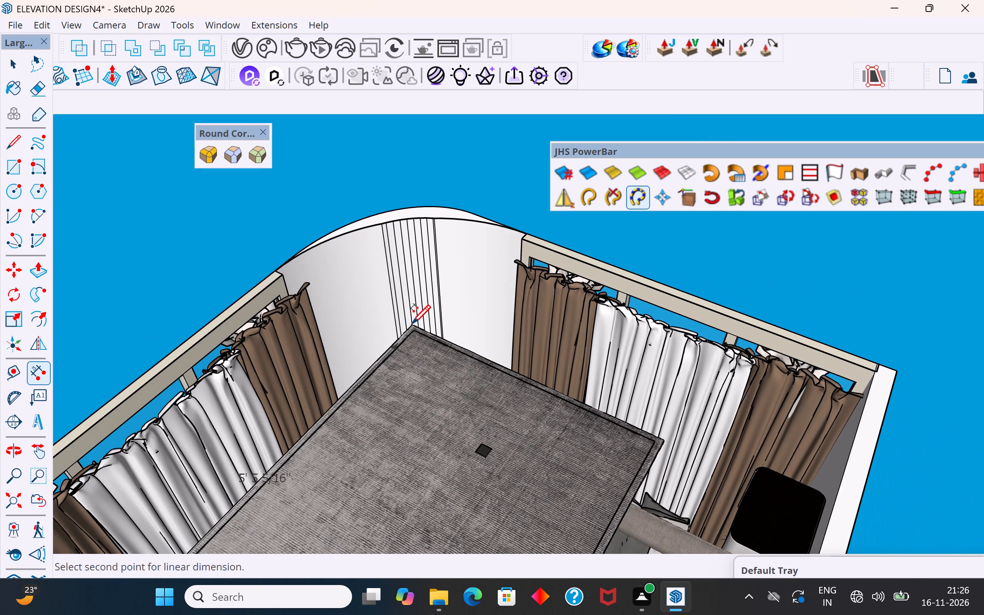
scroll(415, 311, "up", 1)
middle_click_drag(419, 329, 368, 448)
scroll(410, 376, "up", 12)
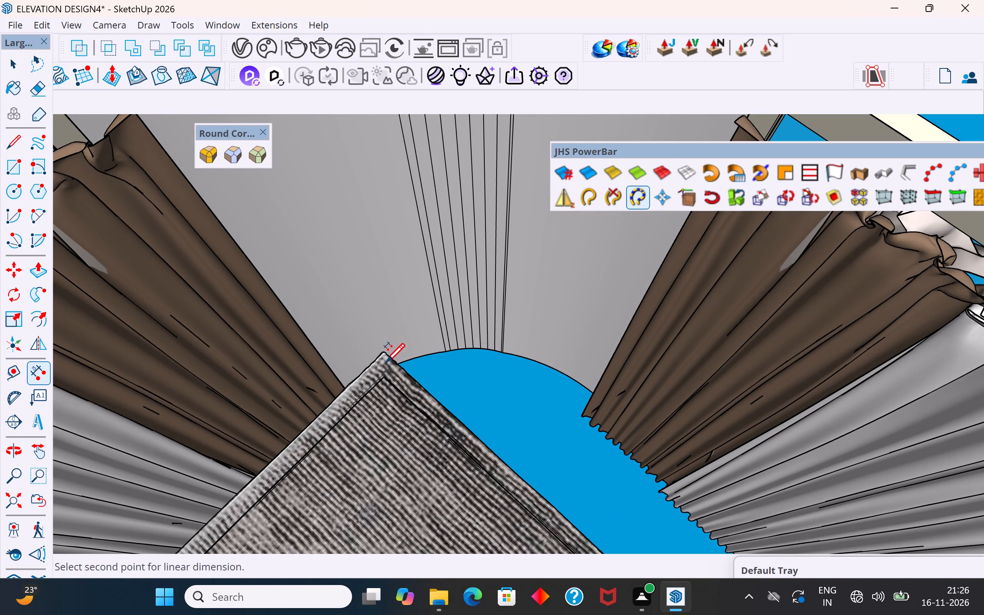
left_click(395, 356)
scroll(395, 356, "down", 5)
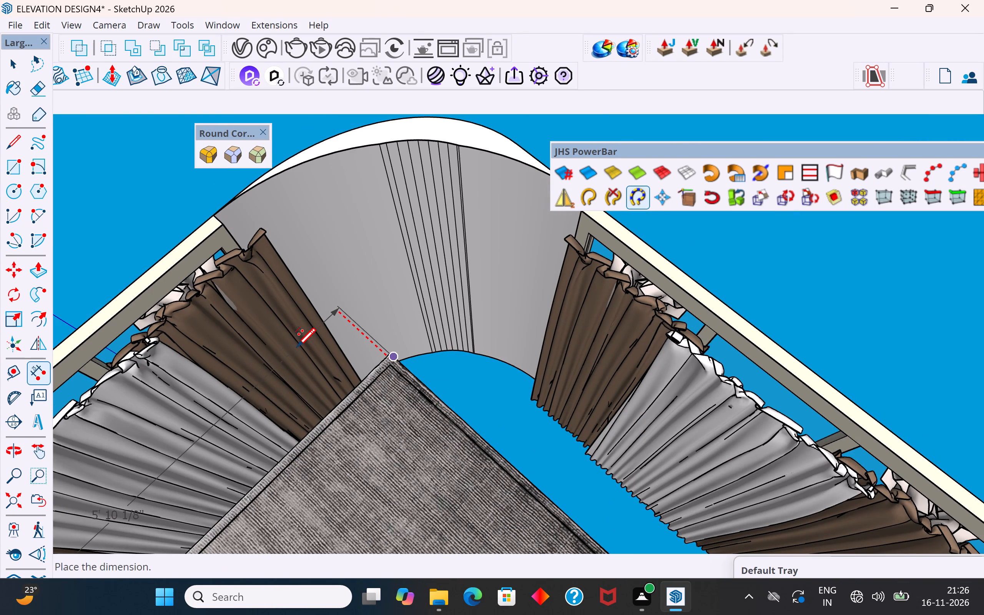
scroll(297, 349, "down", 1)
key("Escape")
scroll(297, 349, "down", 5)
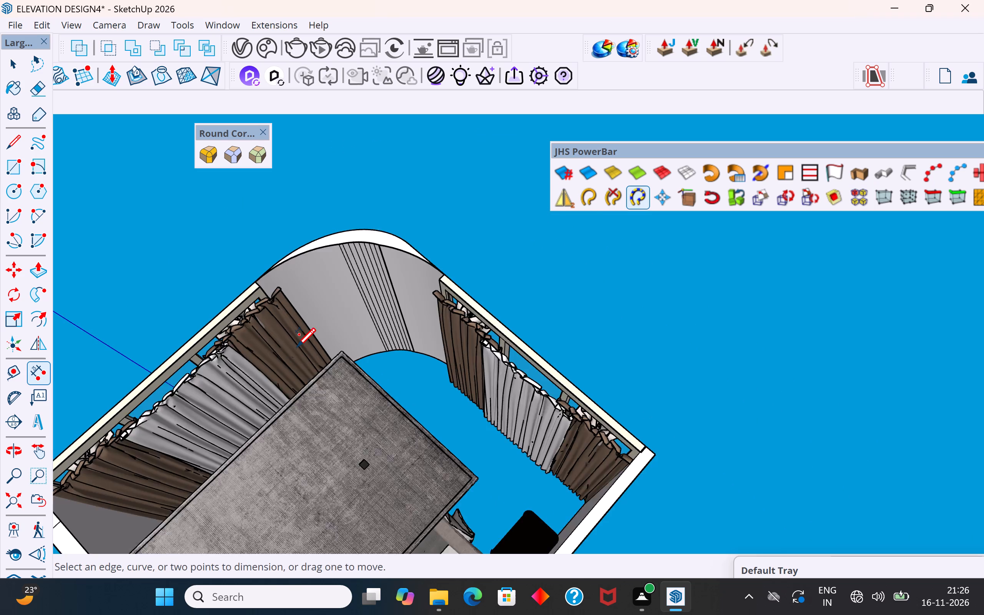
scroll(297, 349, "down", 8)
Examine the furniture set's placement from outside the room and from above, around all its walls.
middle_click_drag(412, 313, 297, 614)
scroll(340, 302, "down", 4)
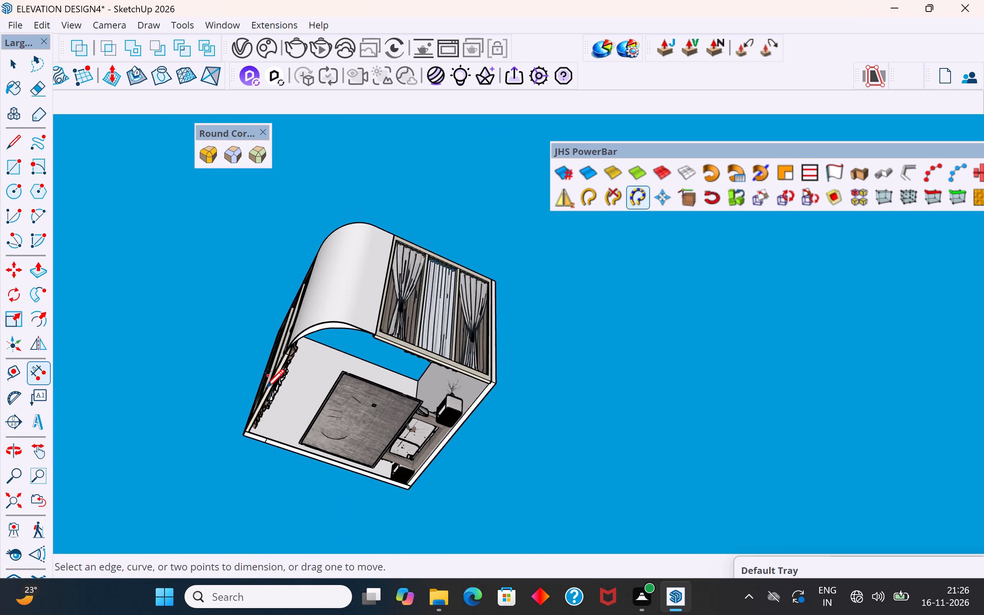
middle_click_drag(331, 430, 208, 526)
scroll(402, 438, "up", 4)
middle_click_drag(416, 392, 411, 502)
middle_click_drag(442, 287, 428, 597)
middle_click_drag(428, 258, 477, 479)
middle_click_drag(434, 261, 462, 217)
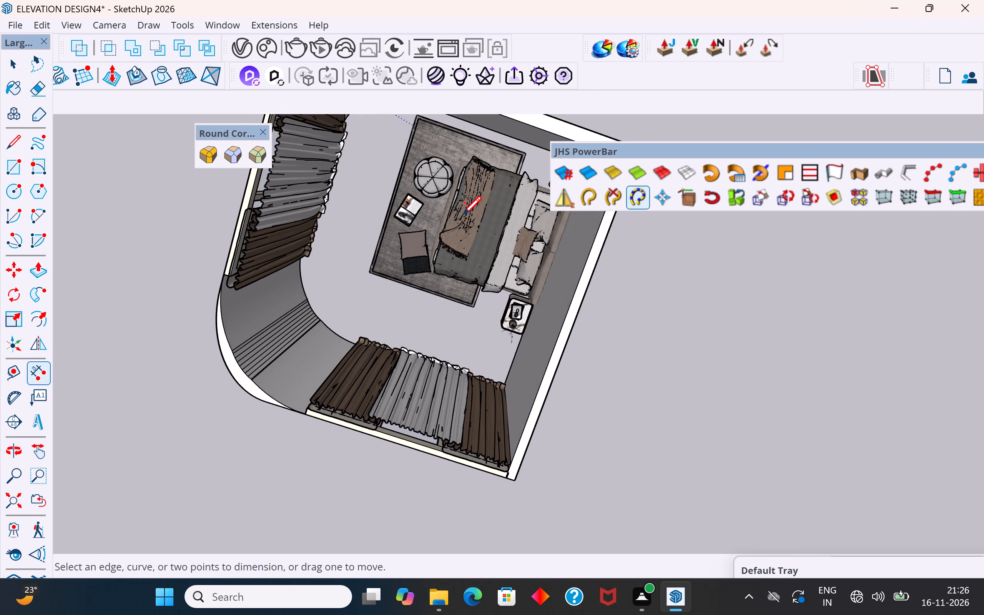
middle_click_drag(462, 217, 487, 148)
middle_click_drag(430, 292, 549, 261)
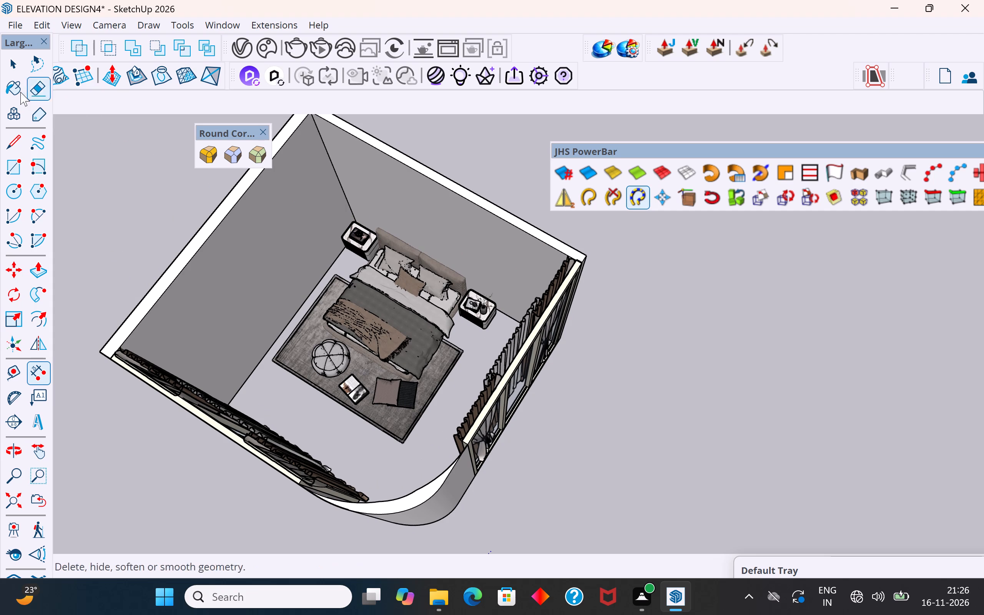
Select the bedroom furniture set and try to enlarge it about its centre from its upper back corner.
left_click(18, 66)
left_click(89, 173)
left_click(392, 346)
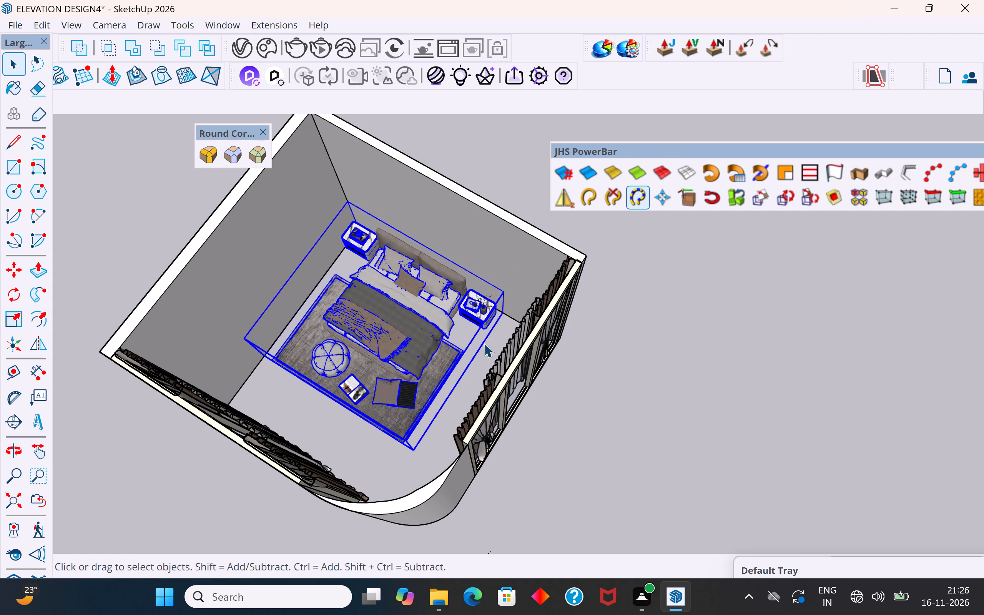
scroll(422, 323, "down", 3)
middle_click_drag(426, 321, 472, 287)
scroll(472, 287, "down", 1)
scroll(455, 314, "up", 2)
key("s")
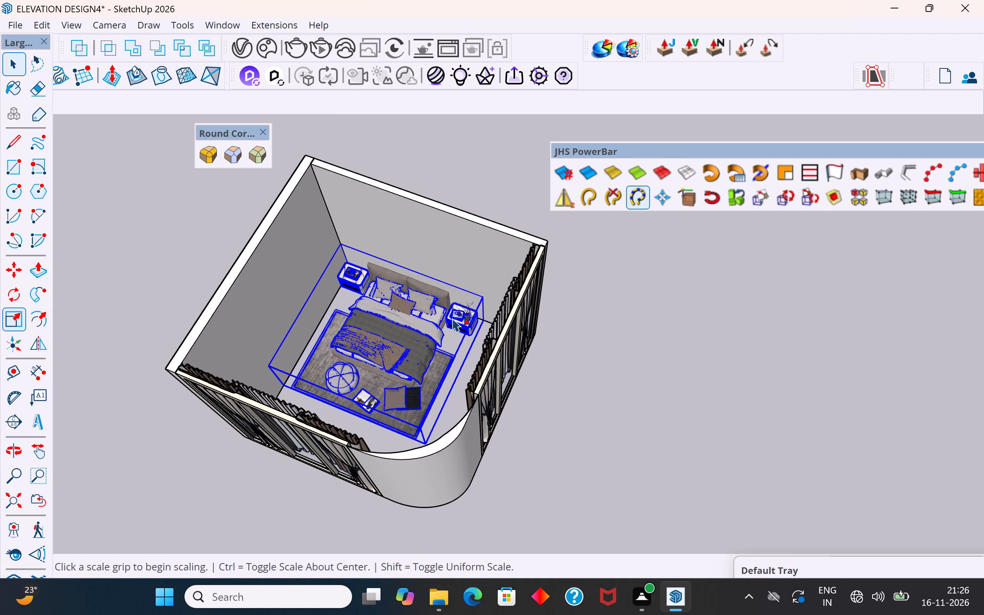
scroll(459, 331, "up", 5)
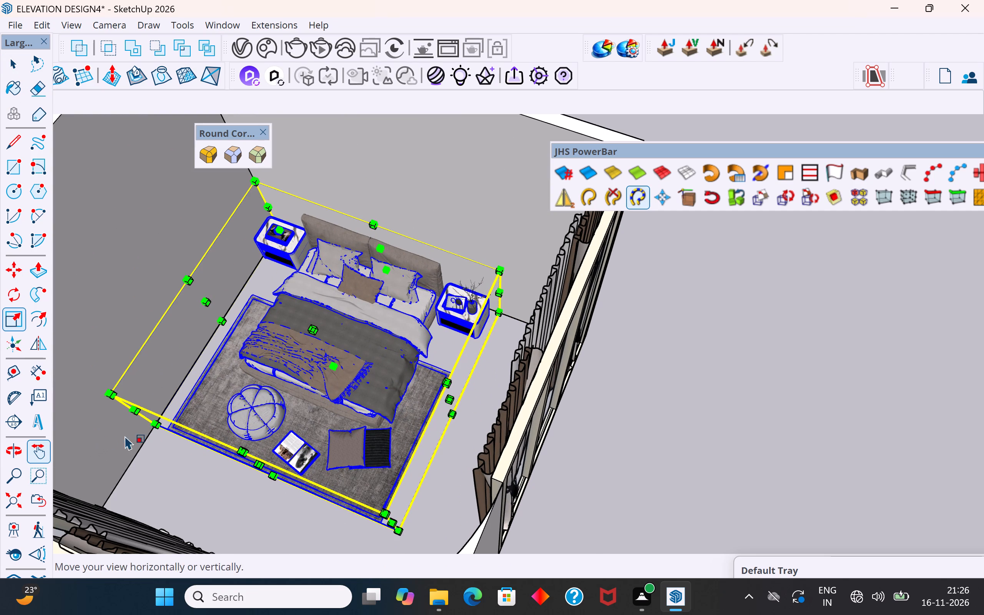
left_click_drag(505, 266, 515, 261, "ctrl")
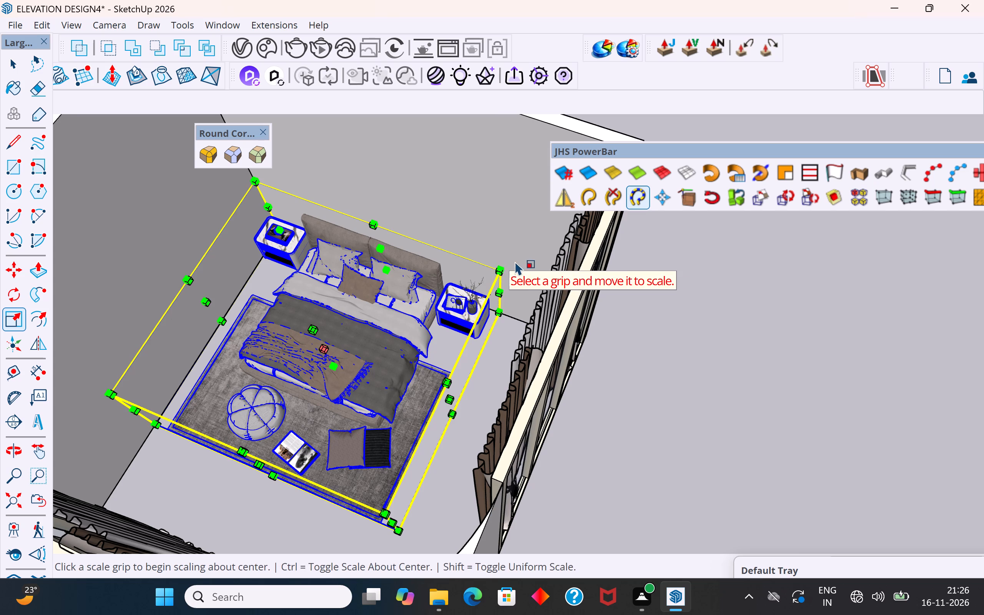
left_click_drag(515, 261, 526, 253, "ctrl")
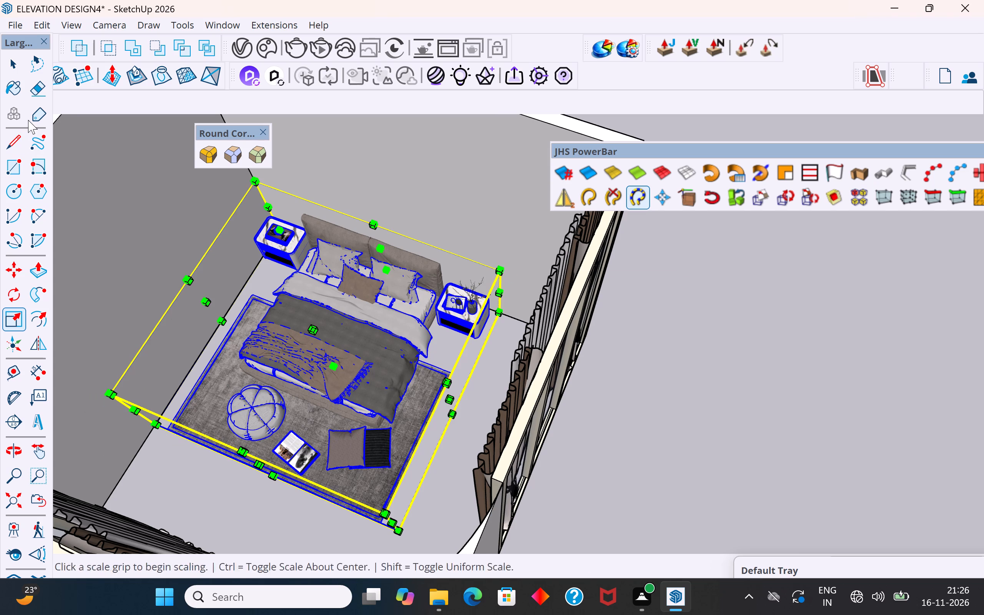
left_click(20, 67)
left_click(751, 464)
Move the bedroom furniture set a short distance away from the headboard wall, starting near the rug's foot-end corner.
left_click(362, 365)
middle_click_drag(311, 429, 317, 455)
scroll(208, 436, "up", 3)
key("m")
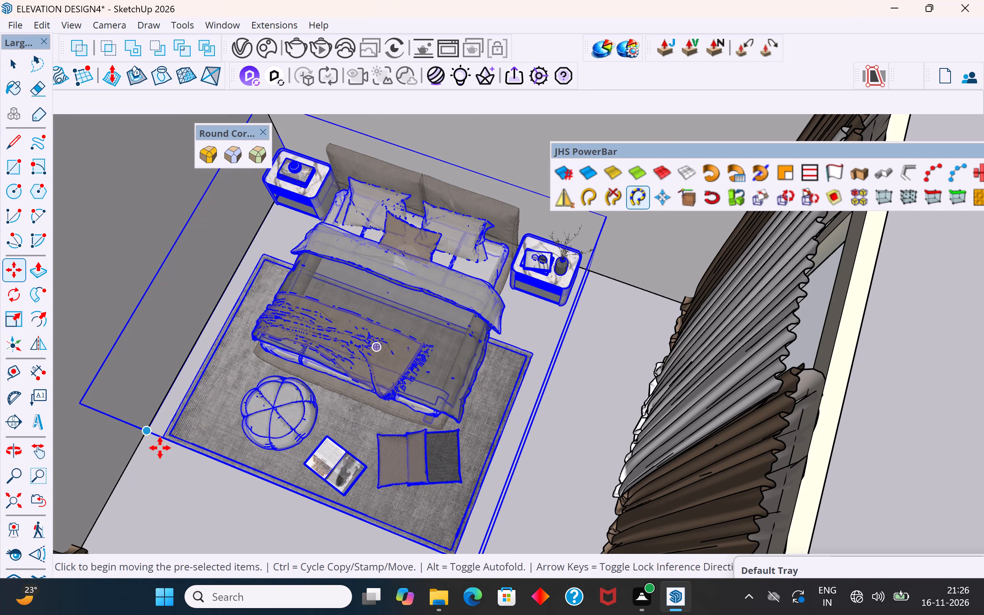
scroll(170, 440, "up", 4)
middle_click_drag(150, 478, 174, 439)
scroll(146, 477, "up", 2)
left_click(161, 462)
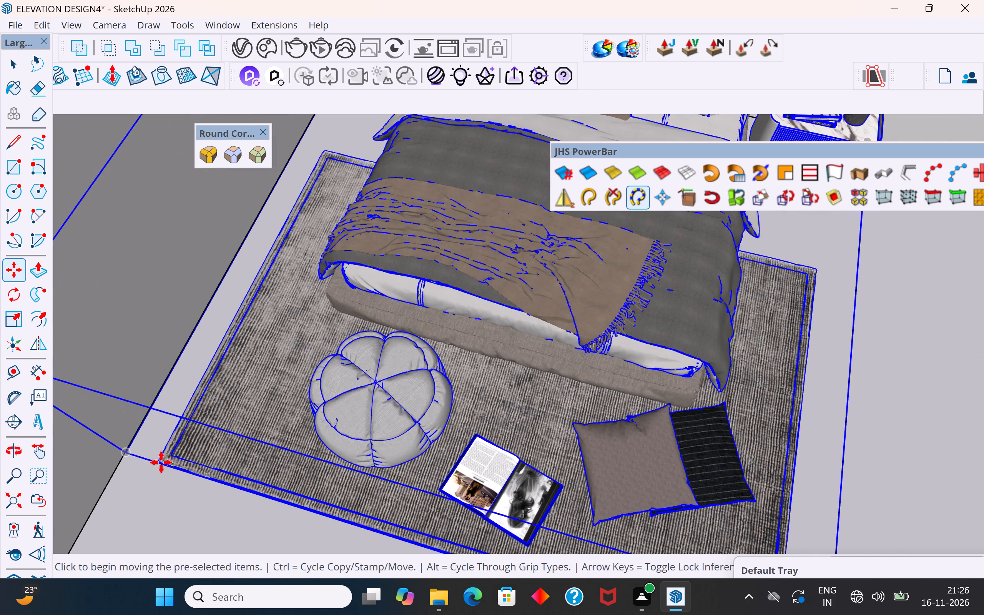
left_click(143, 514)
scroll(166, 479, "down", 11)
middle_click_drag(328, 450, 292, 469)
left_click_drag(15, 60, 16, 67)
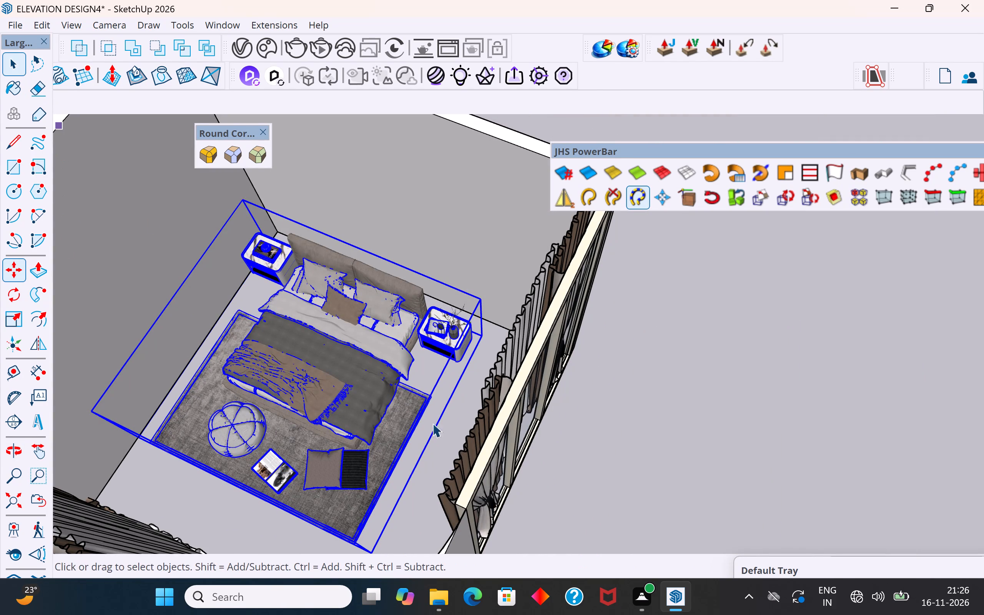
left_click(786, 467)
Scale the bedroom furniture set up slightly and uniformly about its centre.
scroll(566, 411, "down", 4)
left_click(417, 385)
key("s")
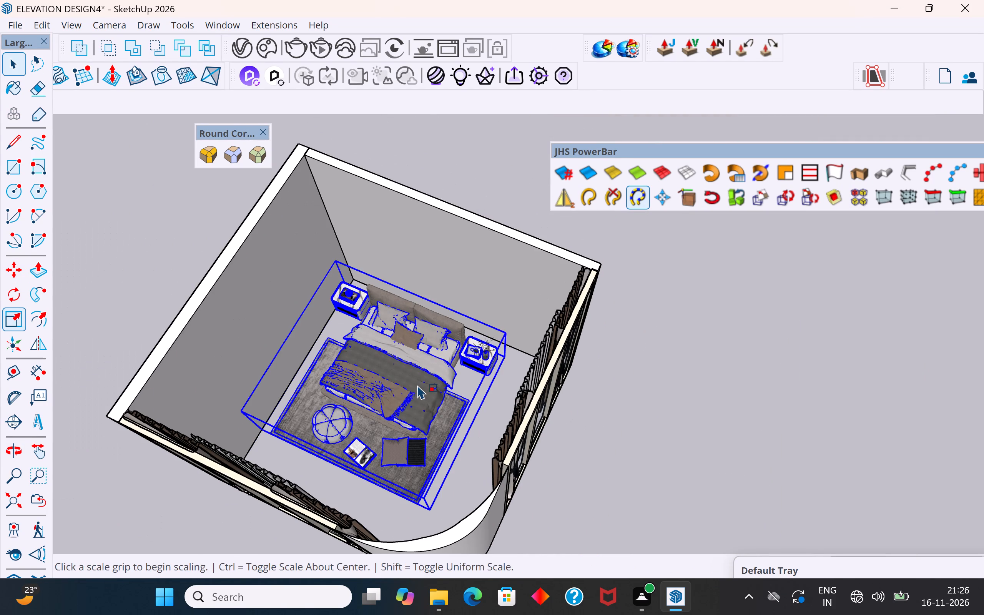
left_click_drag(503, 333, 531, 327, "ctrl")
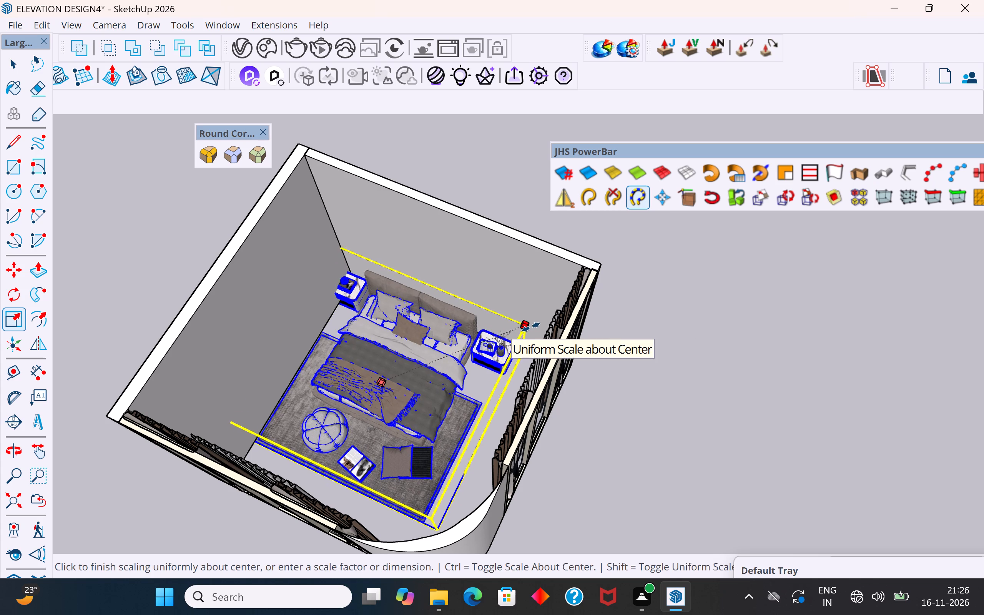
left_click_drag(531, 327, 524, 330, "ctrl")
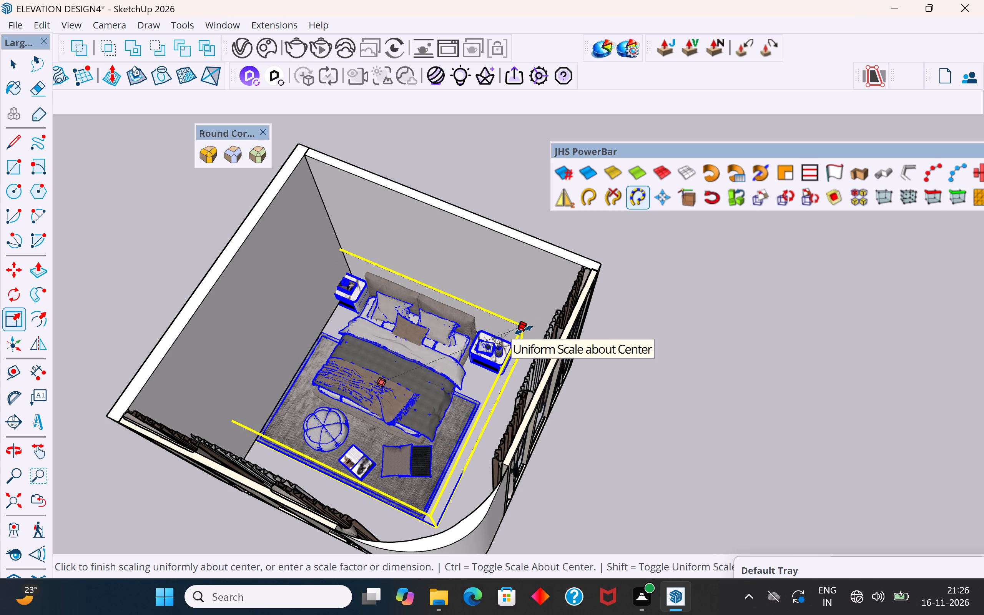
left_click(19, 66)
left_click(116, 212)
Move the furniture set toward the curtained side so its lower back corner meets the base of the headboard wall.
middle_click_drag(233, 483, 199, 524)
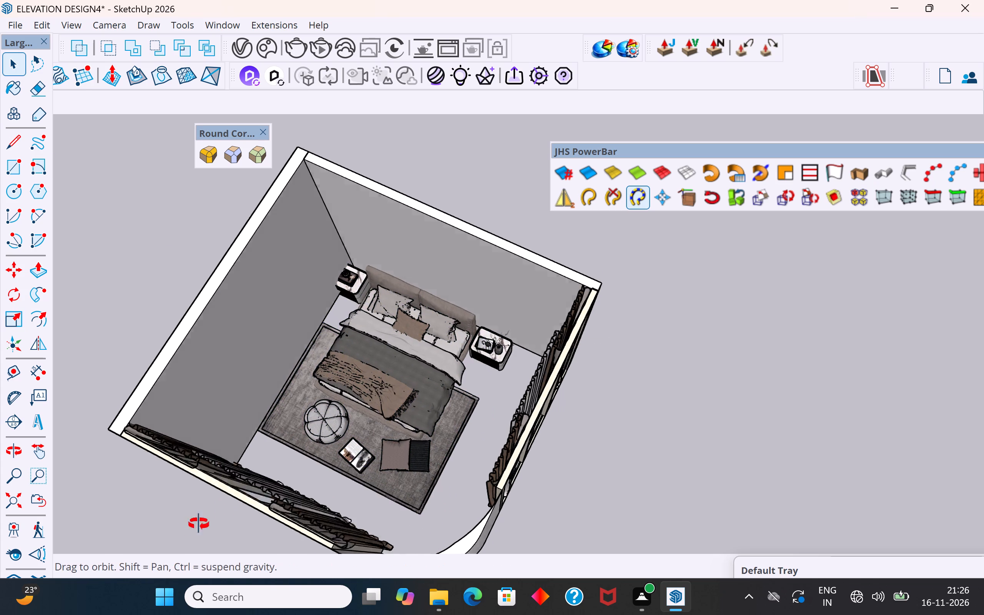
middle_click_drag(199, 524, 189, 527)
scroll(358, 394, "down", 3)
middle_click_drag(424, 342, 404, 309)
scroll(408, 298, "up", 3)
left_click(431, 319)
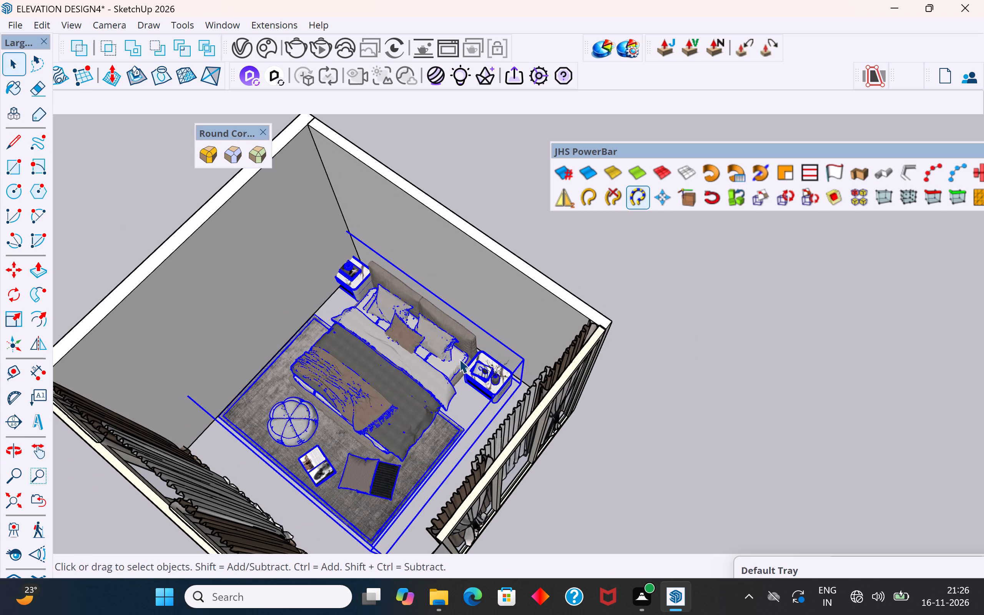
middle_click_drag(465, 362, 564, 376)
scroll(510, 371, "up", 17)
middle_click_drag(556, 375, 493, 352)
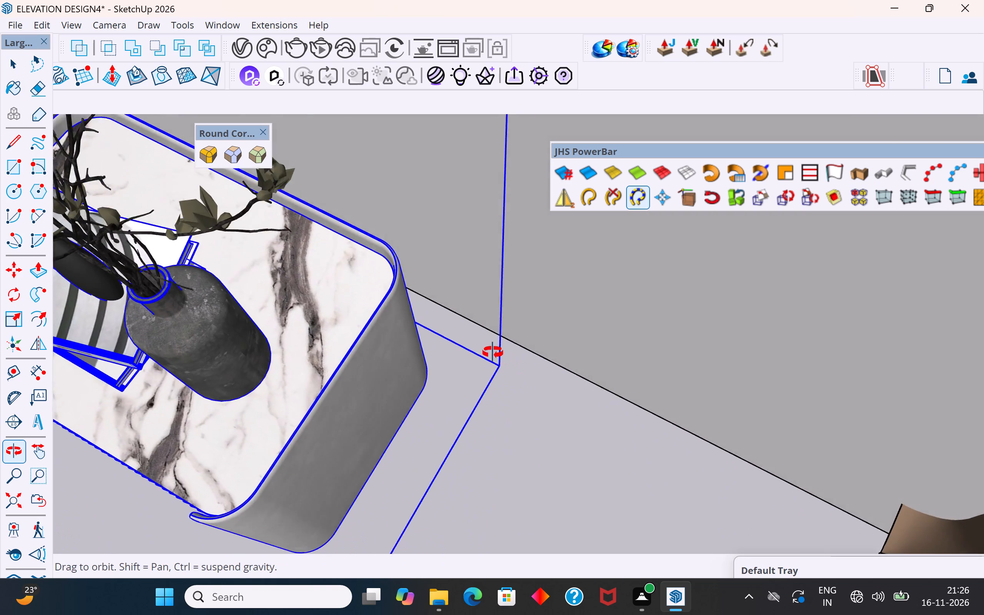
middle_click_drag(493, 352, 507, 341)
key("m")
left_click_drag(500, 372, 505, 370)
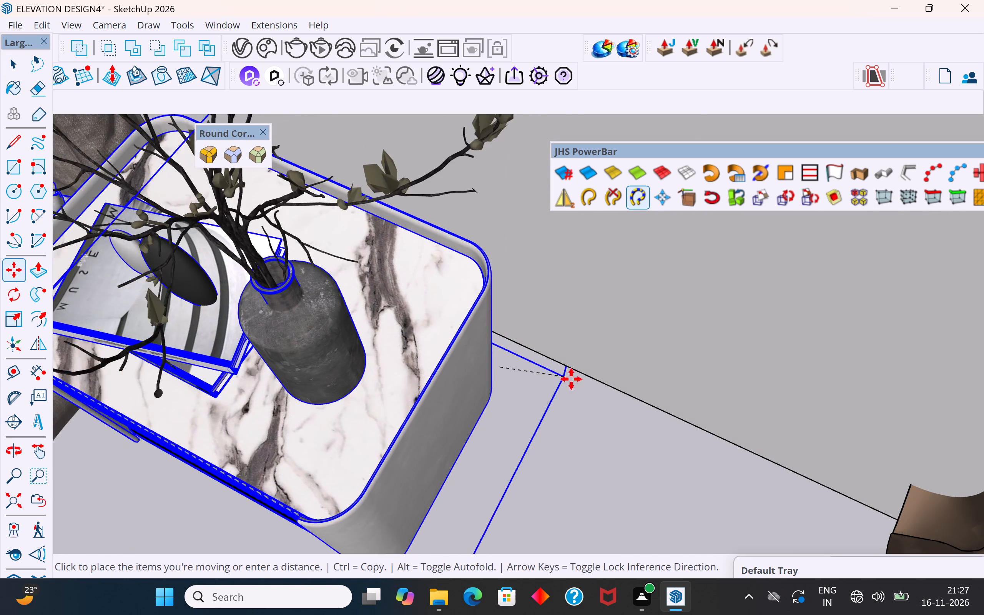
left_click(599, 385)
scroll(635, 437, "down", 16)
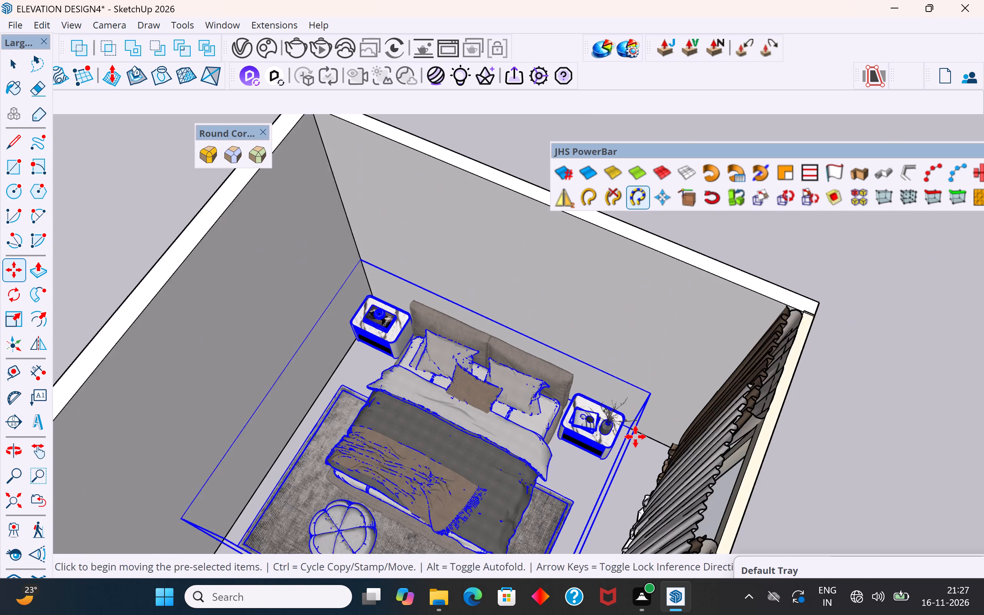
Shift the furniture set slightly further along the base of the headboard wall toward the curtained window.
middle_click_drag(615, 446, 683, 497)
scroll(398, 387, "up", 13)
middle_click_drag(375, 331, 426, 217)
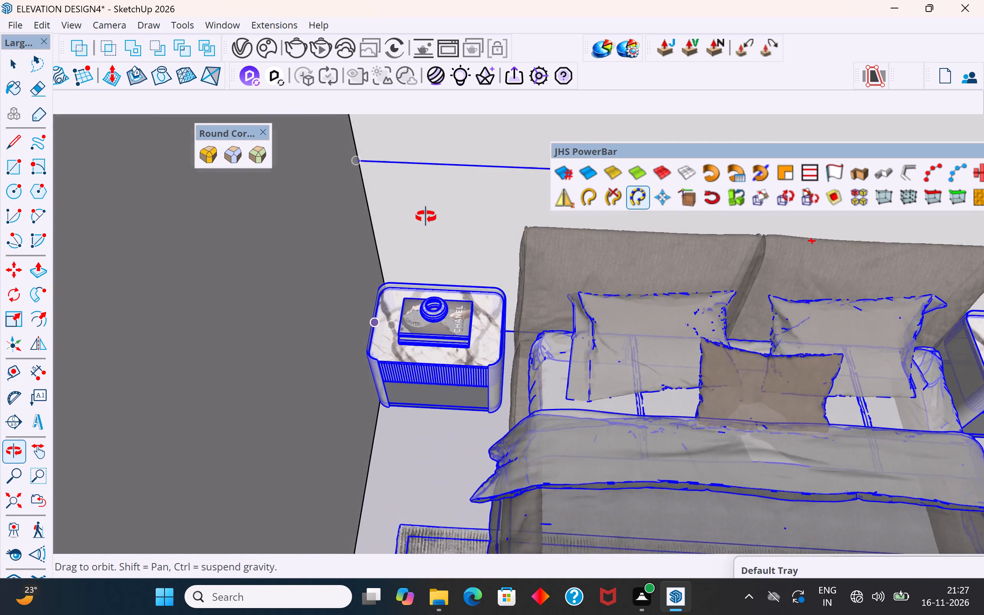
middle_click_drag(426, 217, 273, 312)
scroll(482, 267, "down", 13)
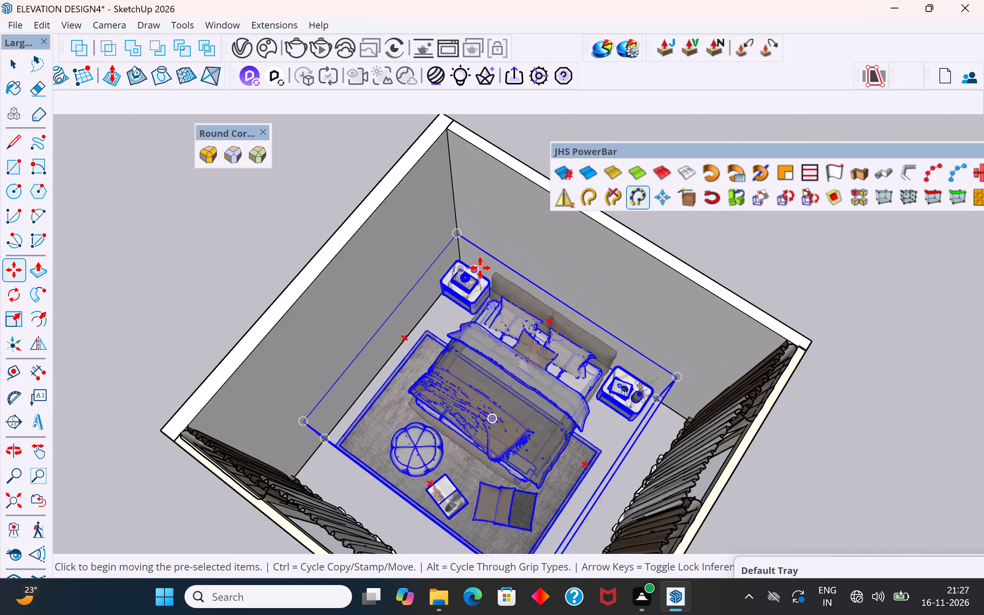
scroll(480, 268, "down", 4)
scroll(568, 365, "up", 14)
scroll(583, 340, "down", 2)
scroll(588, 332, "up", 10)
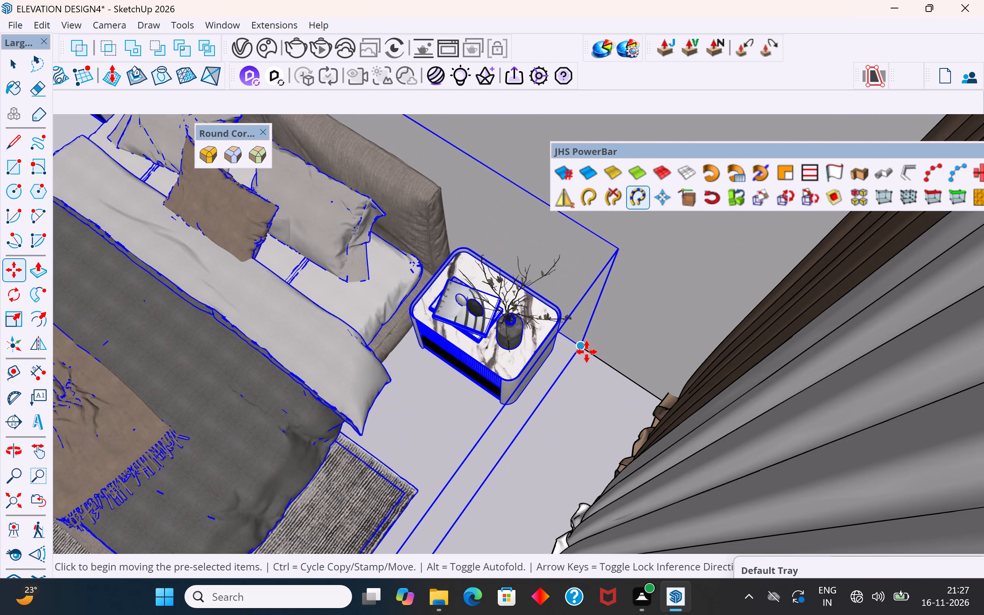
left_click(583, 347)
left_click(593, 352)
scroll(522, 418, "down", 8)
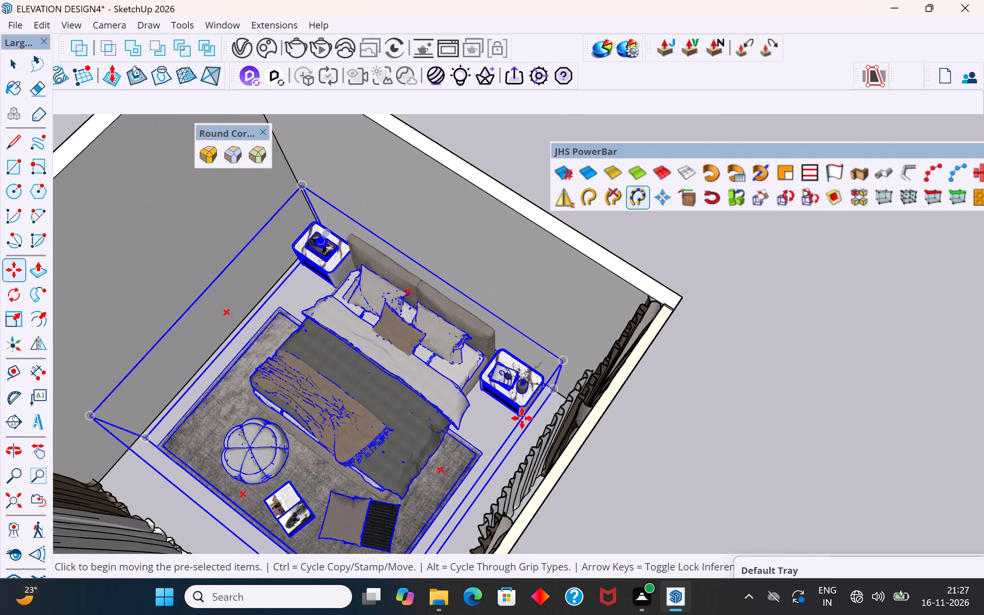
scroll(522, 418, "down", 2)
left_click(15, 66)
left_click(91, 138)
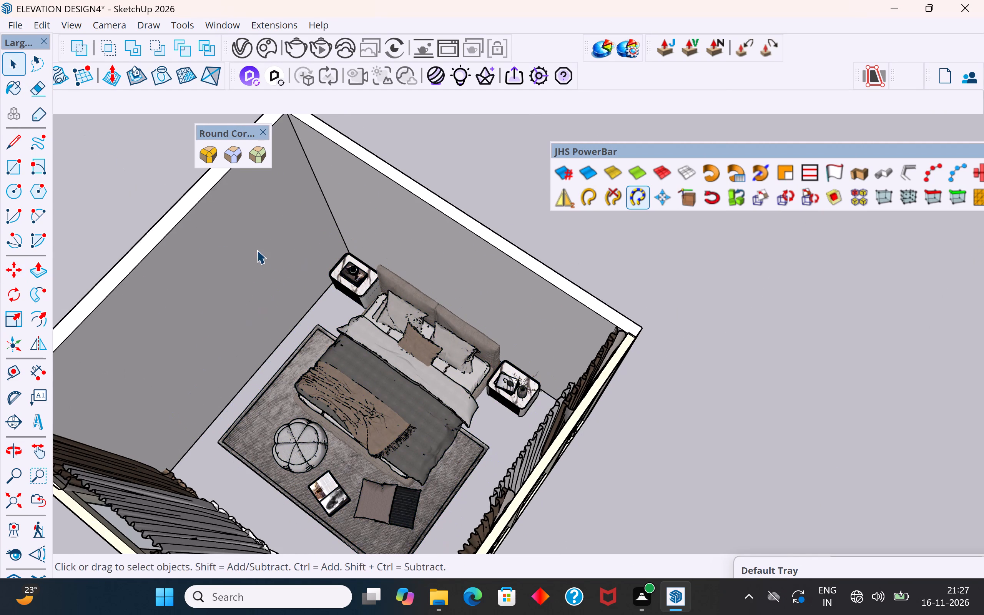
Examine the gap between the far nightstand and the plain side wall, and the room's curtained exterior.
middle_click_drag(348, 284, 363, 268)
scroll(339, 299, "up", 20)
scroll(339, 299, "up", 1)
middle_click_drag(359, 267, 306, 272)
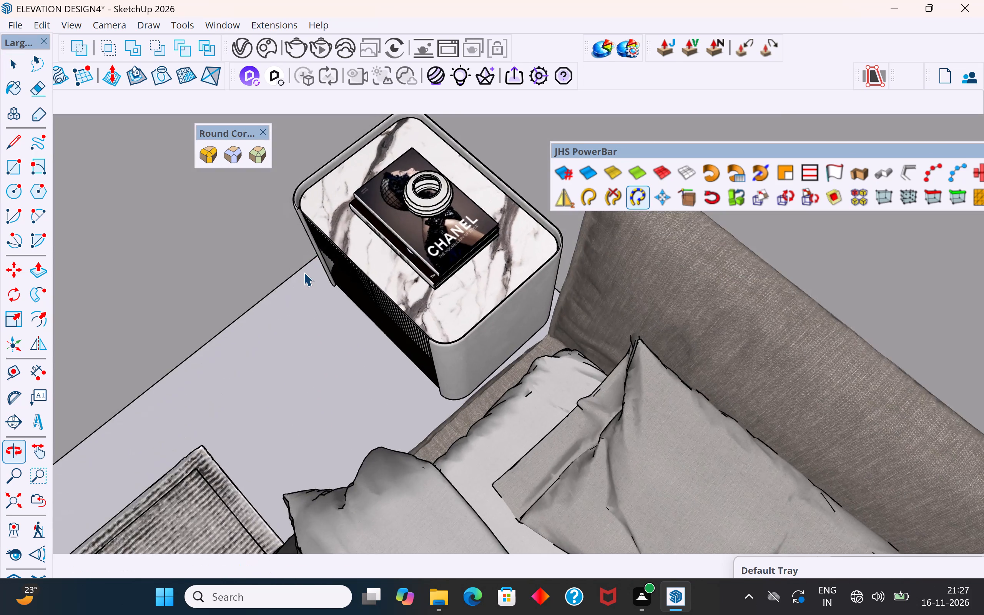
scroll(304, 272, "down", 18)
left_click(549, 426)
middle_click_drag(515, 441, 523, 226)
scroll(519, 410, "down", 1)
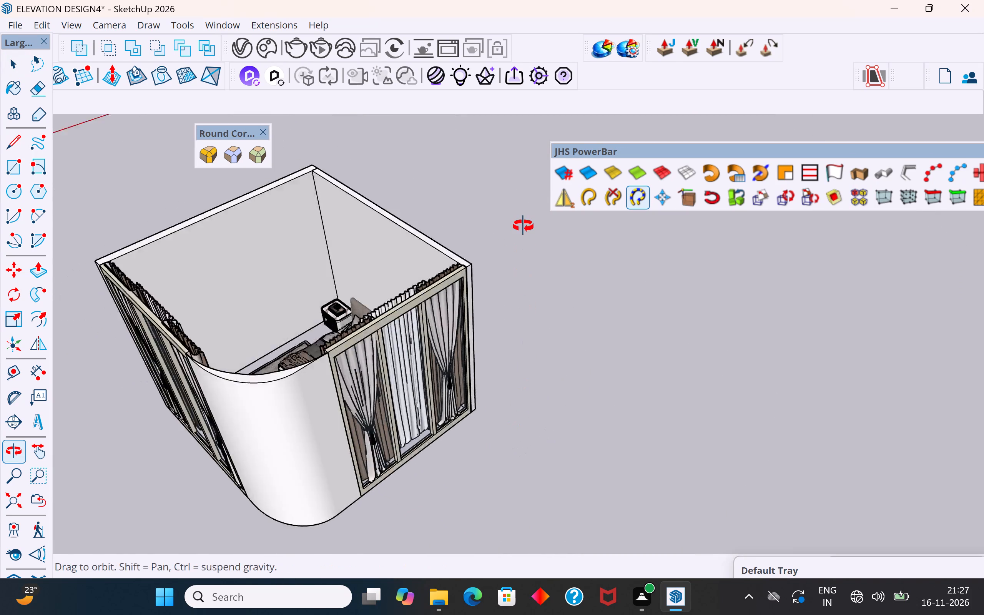
middle_click_drag(523, 226, 523, 210)
middle_click_drag(483, 397, 412, 494)
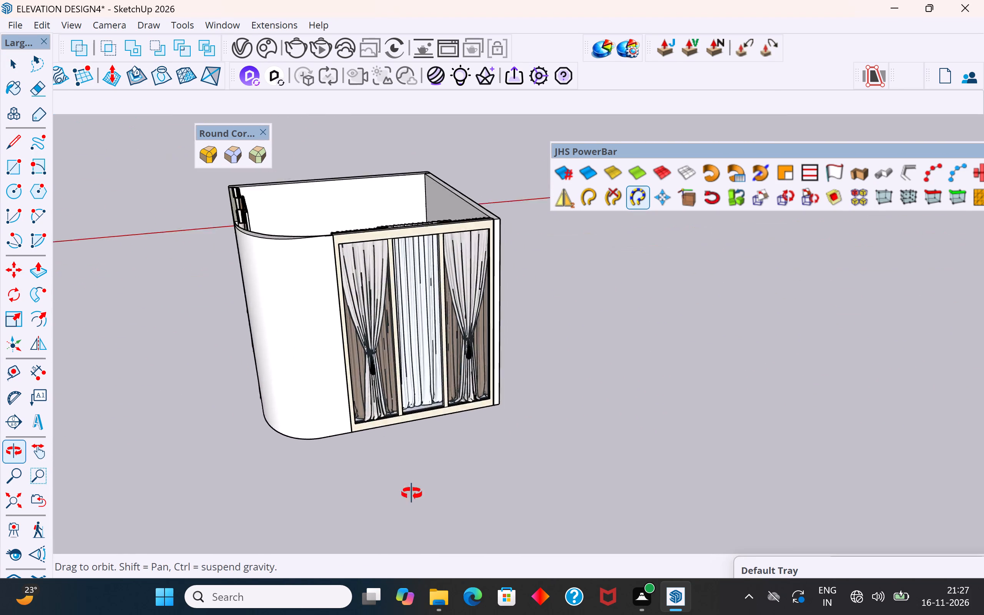
middle_click_drag(412, 494, 417, 494)
scroll(433, 305, "up", 7)
middle_click_drag(413, 303, 336, 215)
scroll(517, 489, "down", 12)
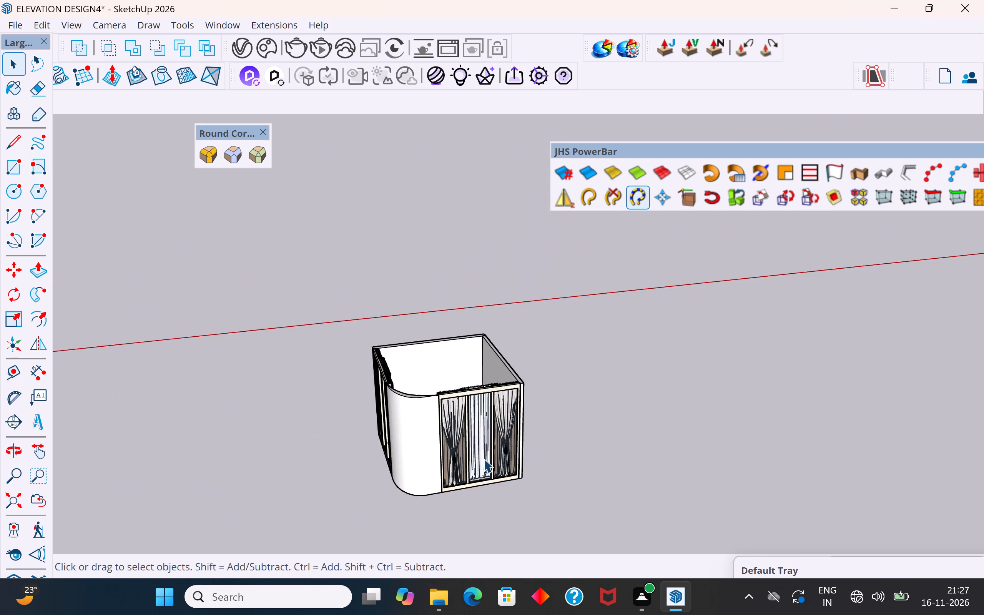
Examine the furnished room alongside the house and the empty box room from several angles.
middle_click_drag(435, 431, 338, 337)
scroll(448, 400, "down", 5)
middle_click_drag(484, 411, 424, 468)
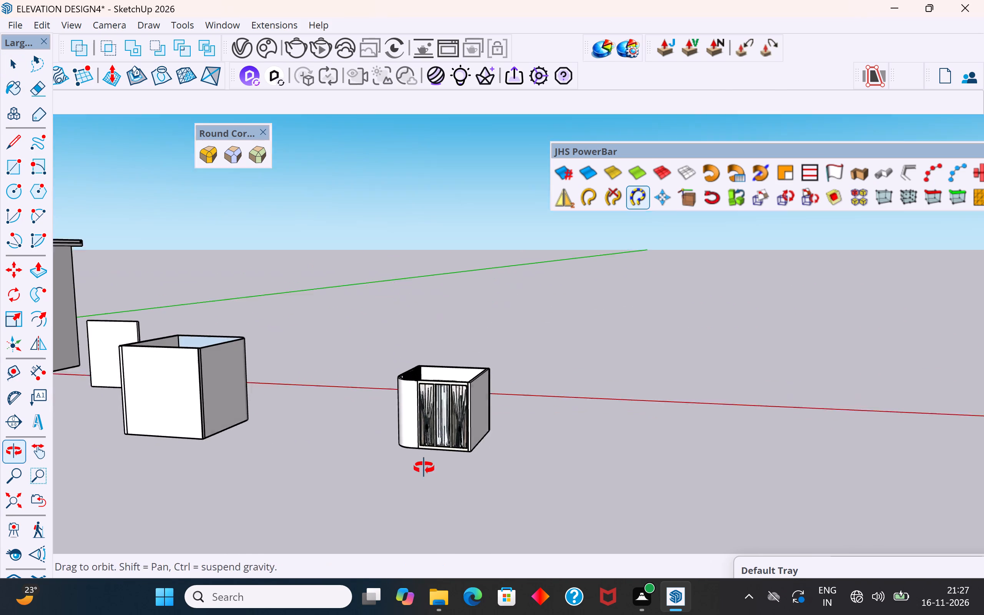
middle_click_drag(424, 468, 424, 472)
middle_click_drag(436, 462, 447, 414)
scroll(506, 344, "down", 3)
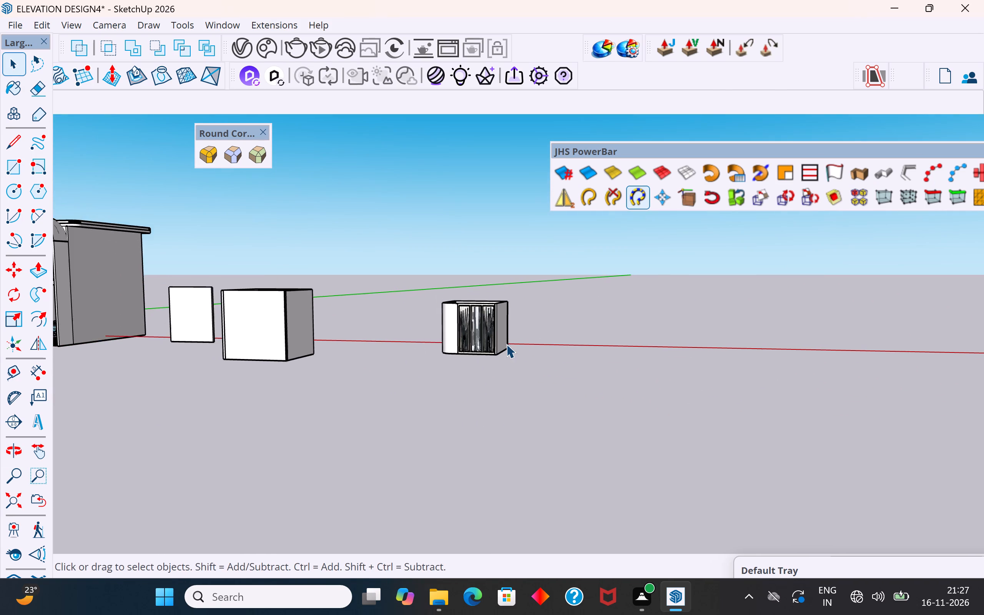
middle_click_drag(522, 368, 509, 452)
scroll(504, 400, "up", 6)
middle_click_drag(475, 439, 494, 470)
scroll(415, 426, "up", 3)
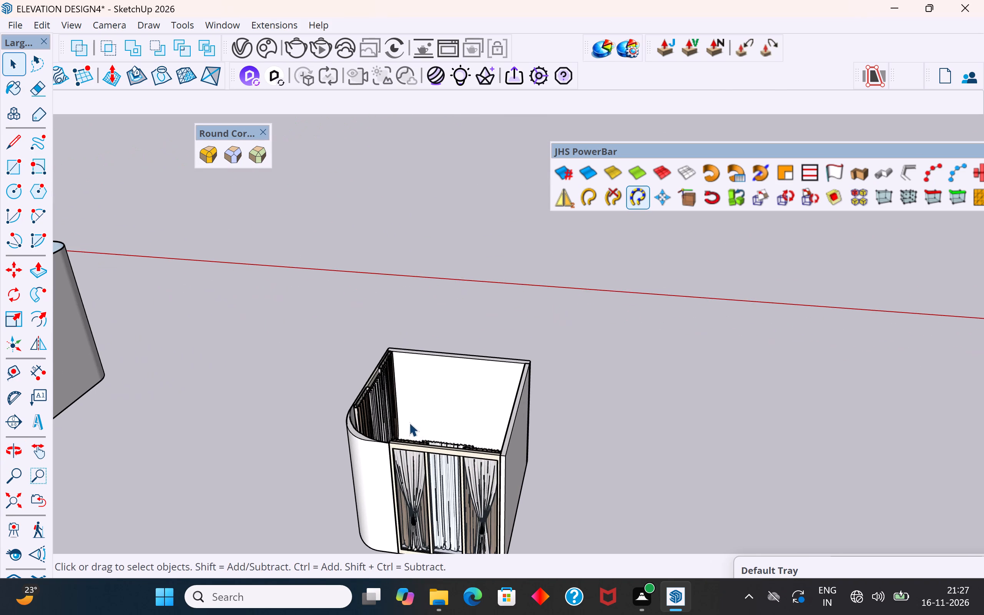
middle_click_drag(568, 372, 563, 306)
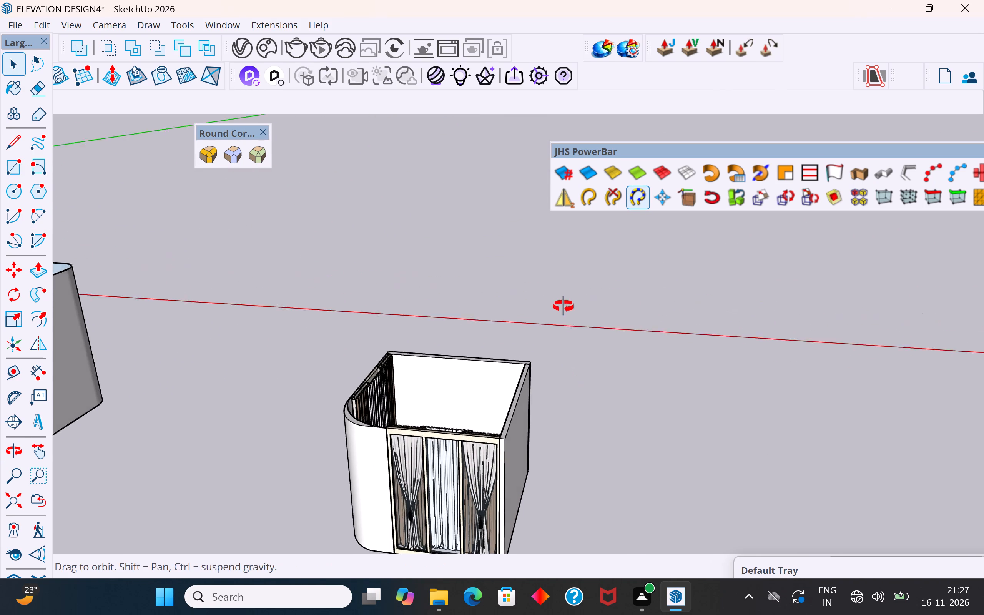
middle_click_drag(563, 306, 558, 294)
scroll(593, 303, "down", 4)
Select the curtained room together with the furniture inside it and make them one group.
left_click_drag(607, 293, 425, 488)
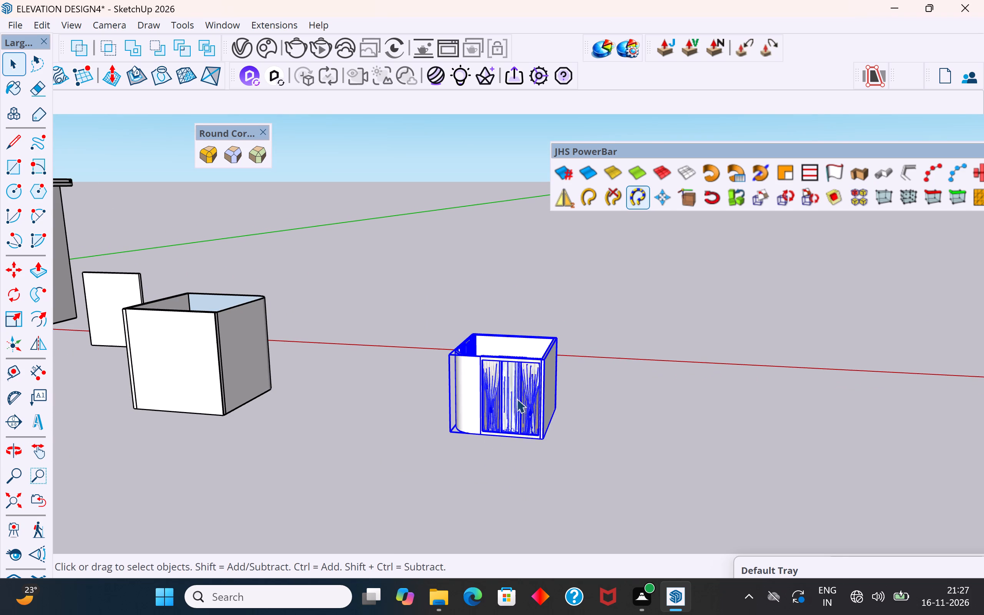
right_click(517, 399)
left_click(577, 171)
left_click(527, 303)
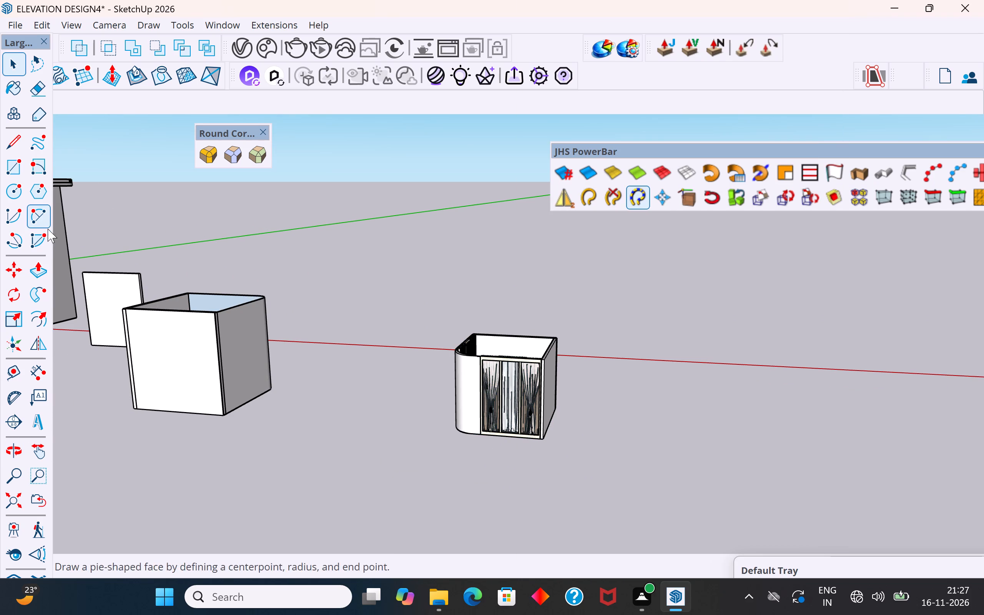
Draw a corner-to-corner rectangle across the open top of the furnished curtained room to cap it with a roof face.
left_click(12, 168)
middle_click_drag(449, 322, 489, 420)
scroll(446, 325, "down", 6)
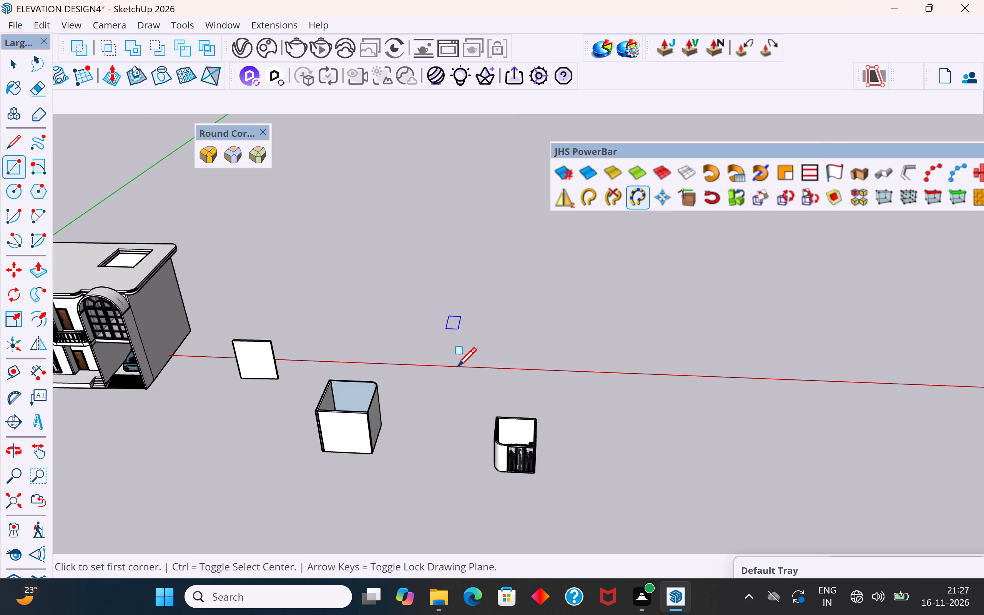
scroll(569, 514, "up", 5)
middle_click_drag(507, 446, 529, 550)
scroll(530, 499, "up", 4)
scroll(481, 347, "down", 3)
scroll(507, 467, "up", 3)
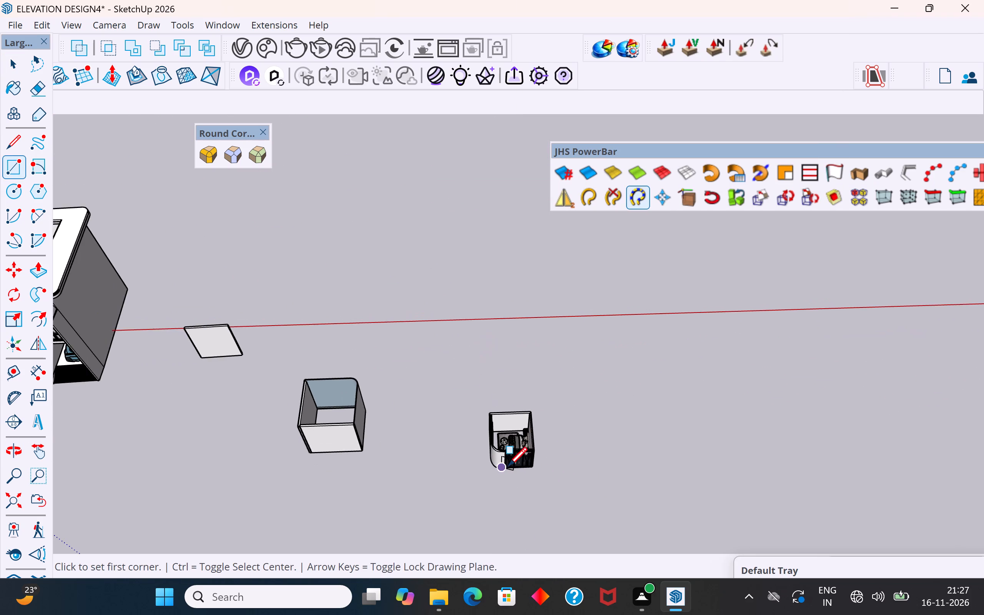
scroll(508, 468, "up", 13)
left_click(593, 415)
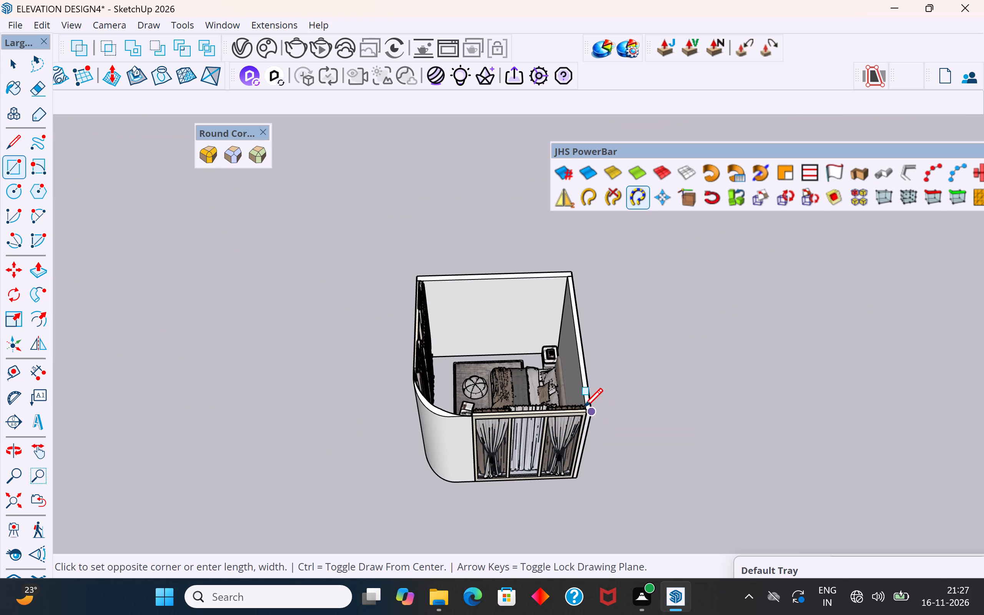
scroll(412, 278, "up", 1)
middle_click_drag(412, 278, 426, 330)
scroll(419, 289, "up", 2)
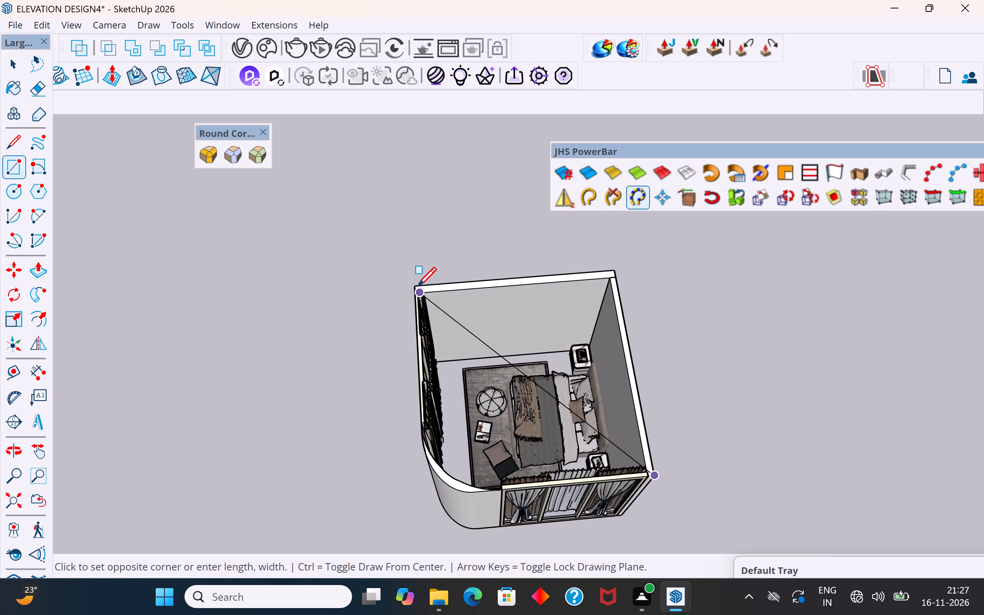
scroll(417, 288, "up", 2)
left_click(412, 287)
left_click(17, 63)
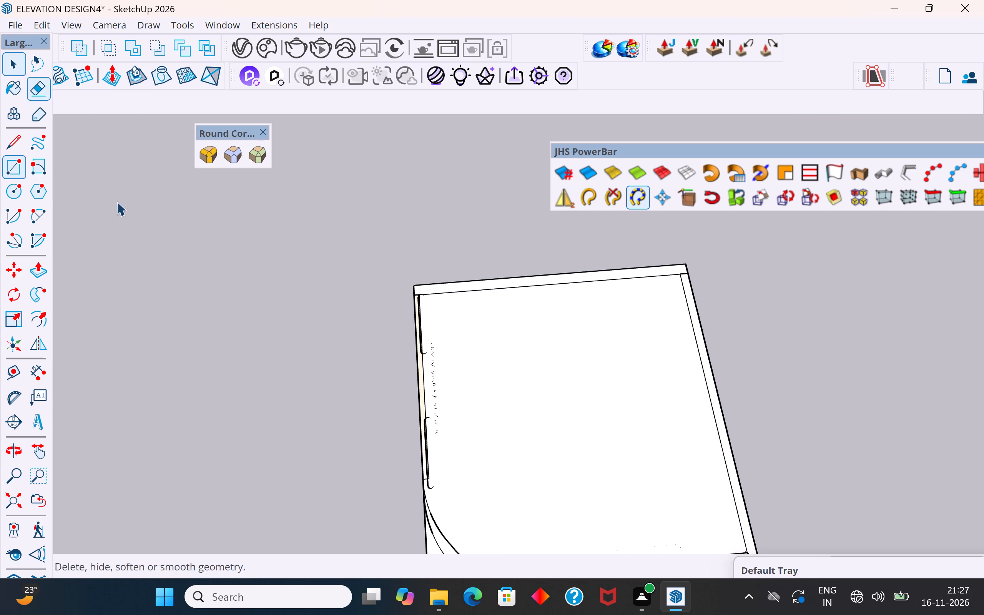
left_click(201, 292)
Push/Pull the roof face of the curtained room up 6" to form a slab.
scroll(288, 375, "down", 9)
middle_click_drag(300, 388, 306, 223)
scroll(358, 348, "up", 3)
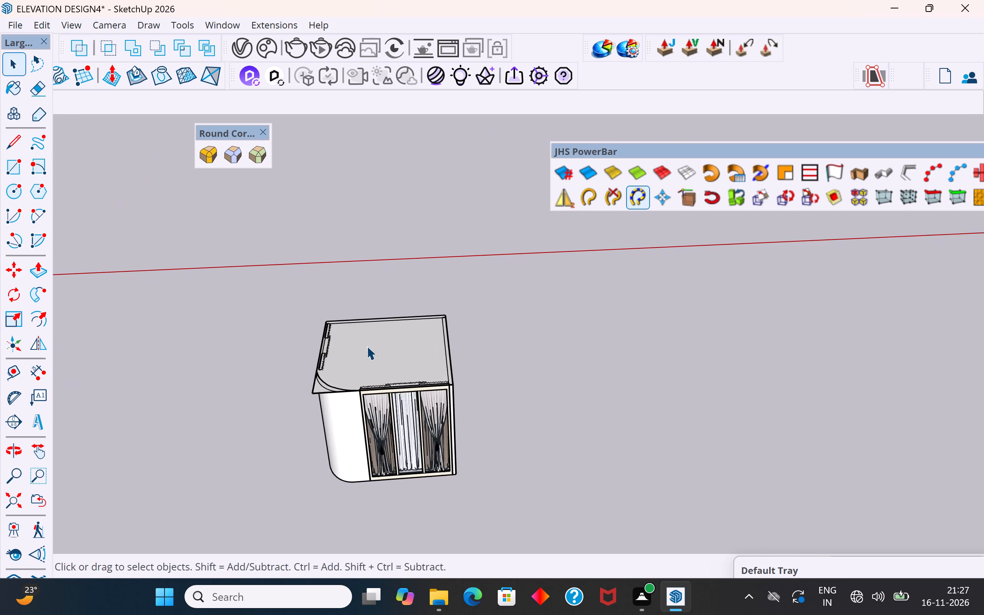
left_click(368, 353)
left_click(43, 261)
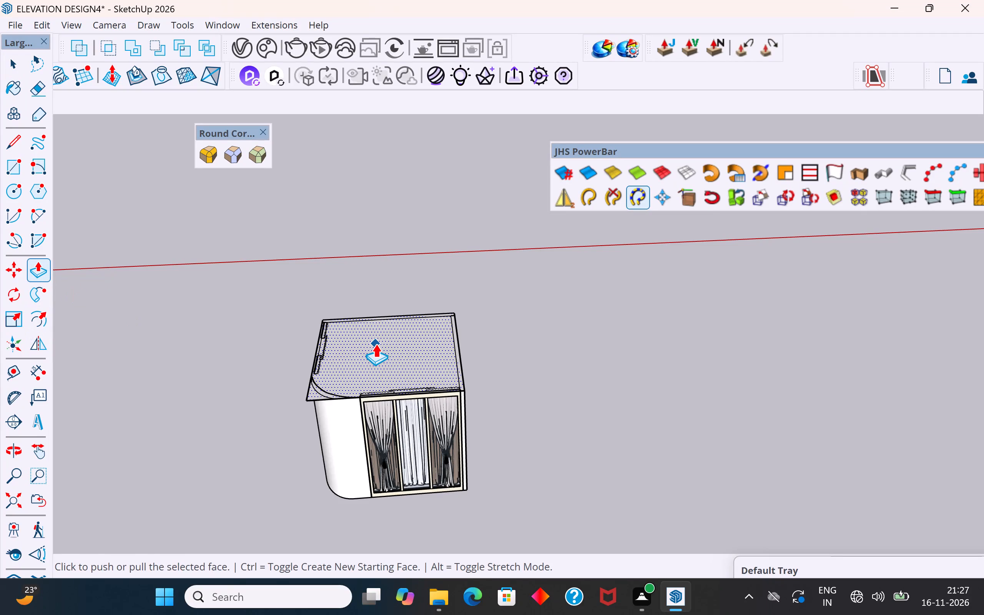
left_click(376, 344)
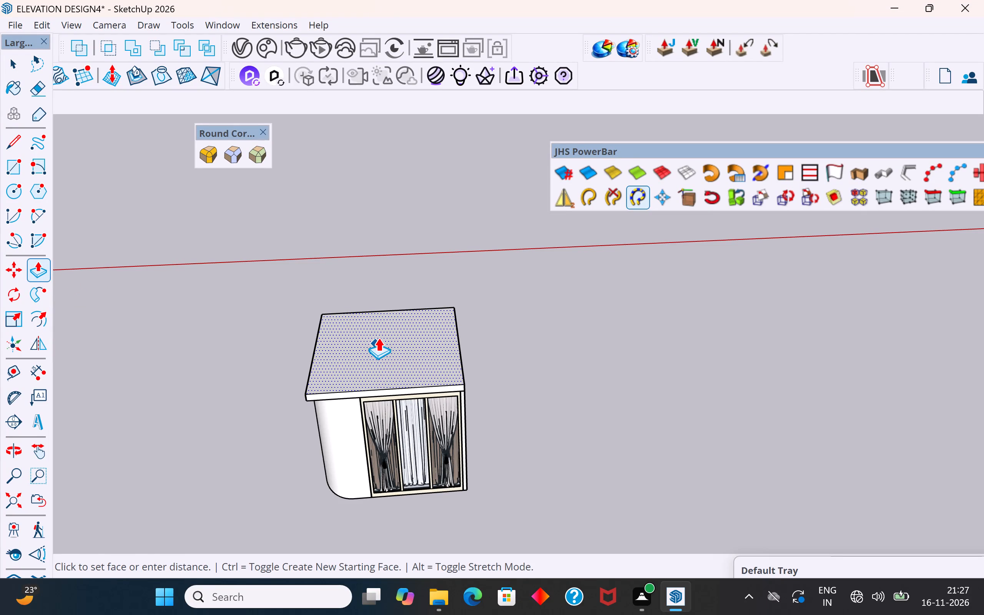
type("6\"")
key("Return")
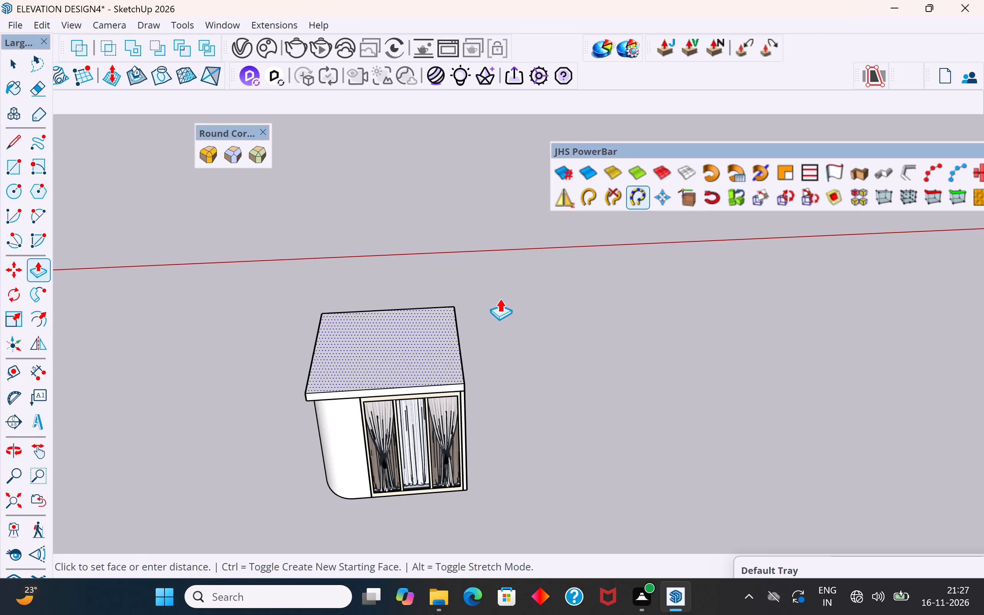
left_click(13, 53)
left_click(188, 261)
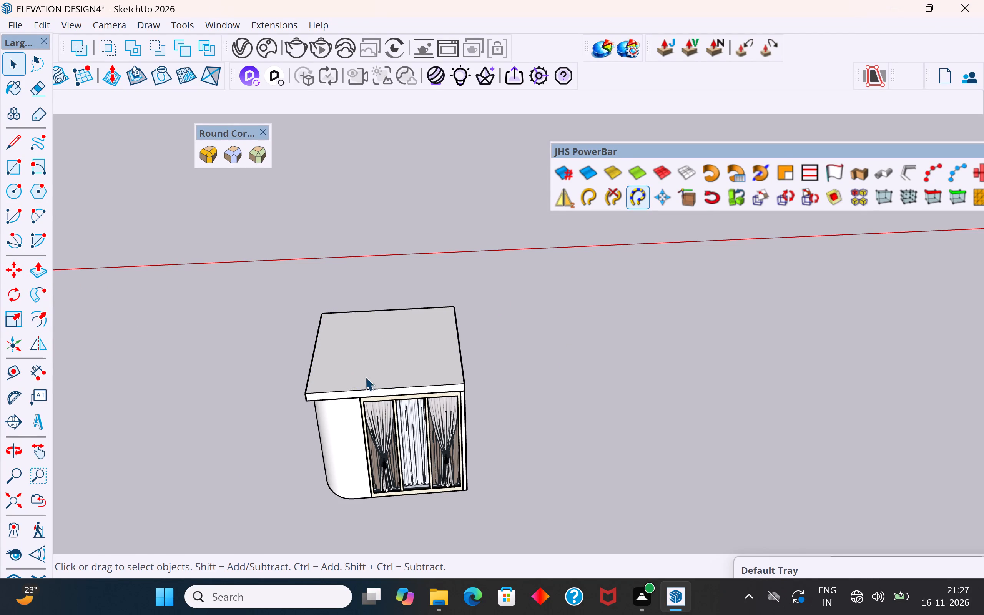
Extend the roof slab's edge face 3' outward beyond the plain side wall next to the front curtained window.
middle_click_drag(371, 367, 419, 275)
middle_click_drag(432, 350, 168, 332)
scroll(393, 362, "up", 1)
scroll(448, 424, "down", 3)
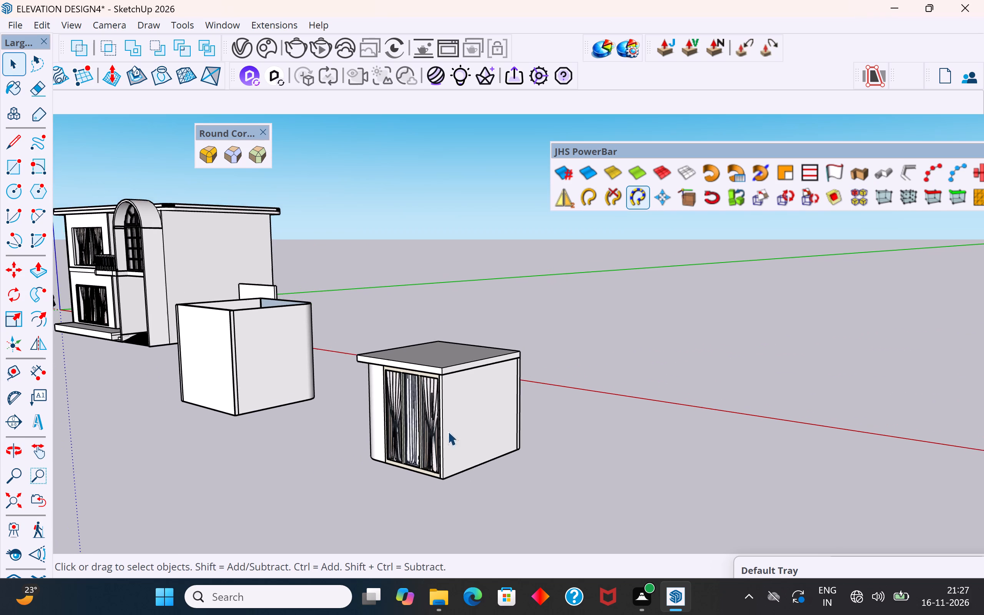
middle_click_drag(444, 434, 472, 522)
scroll(341, 328, "down", 8)
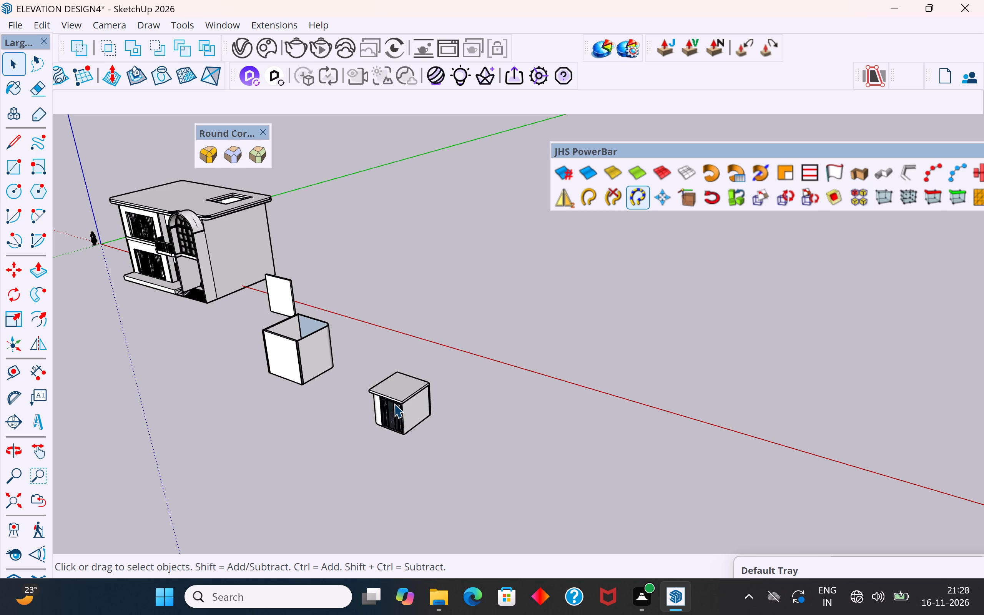
scroll(405, 328, "down", 3)
middle_click_drag(422, 374, 487, 266)
scroll(465, 279, "up", 16)
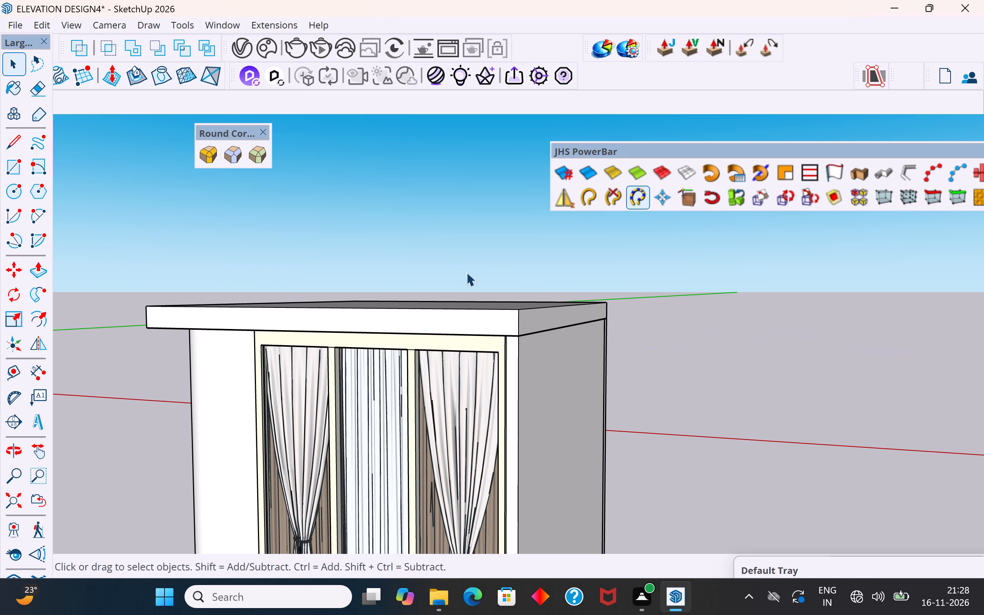
middle_click_drag(477, 300, 435, 347)
scroll(438, 342, "up", 4)
left_click(516, 390)
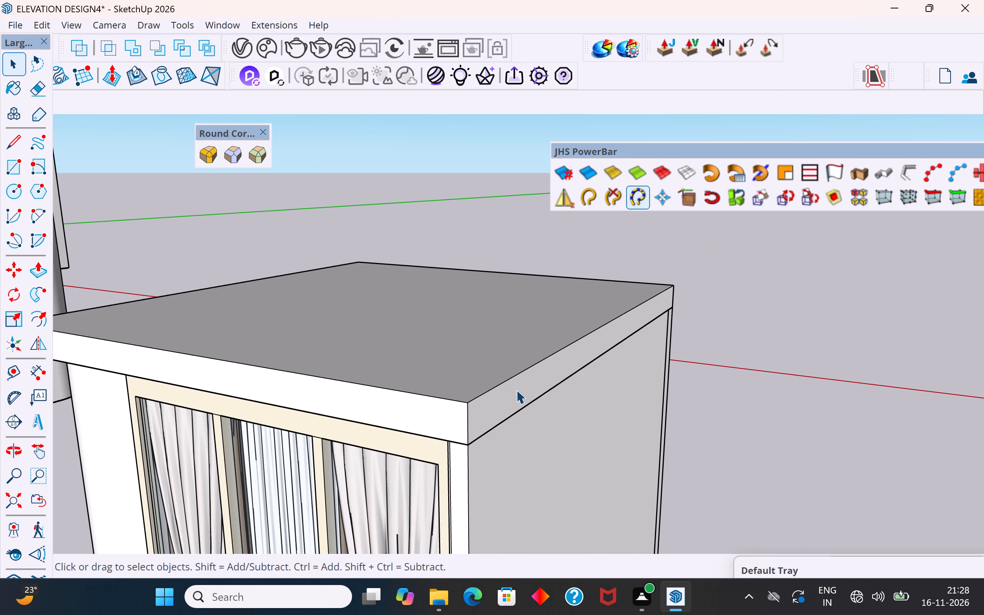
left_click(38, 271)
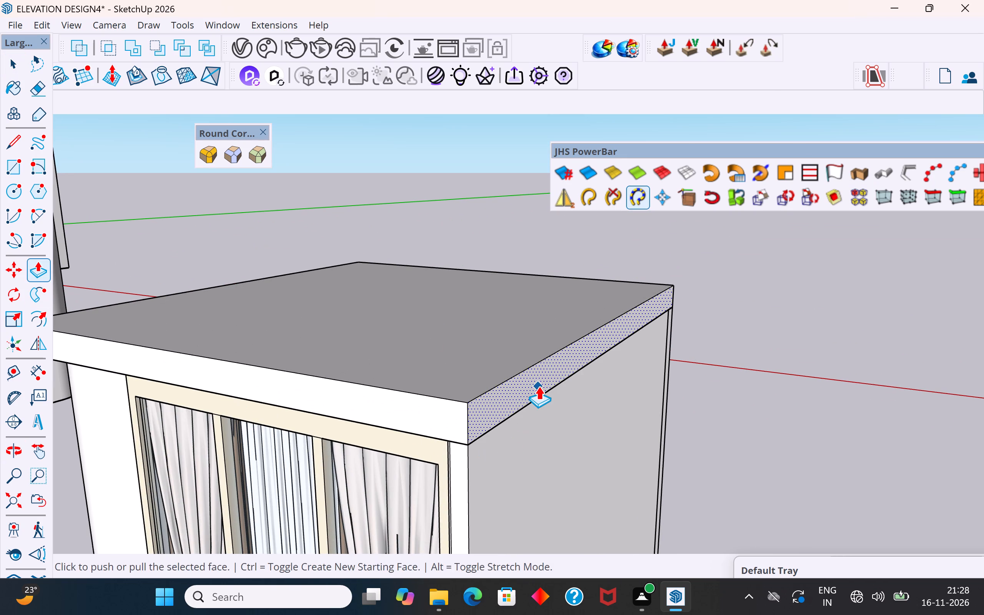
left_click(540, 383)
type("3'")
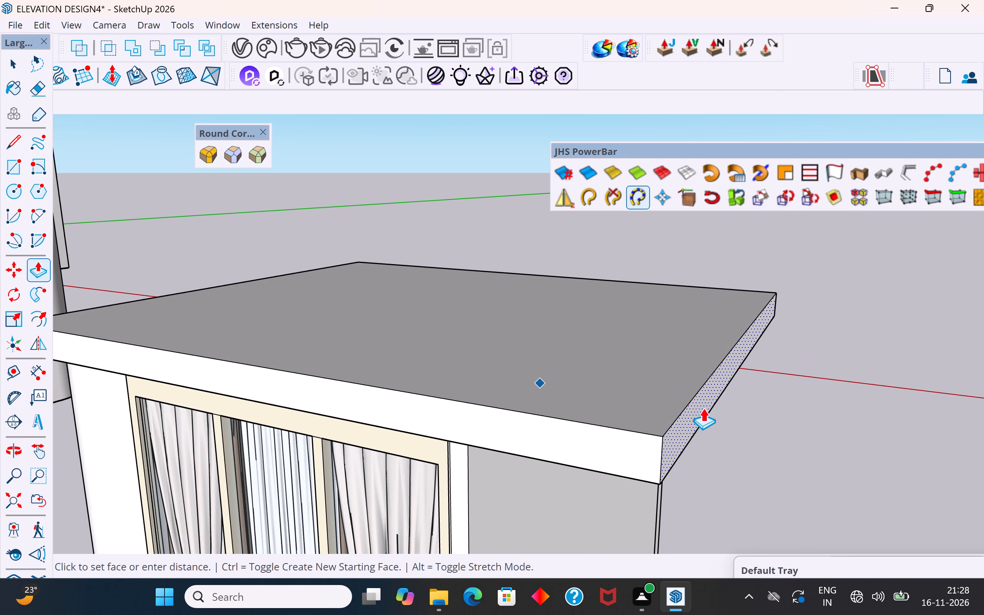
key("Return")
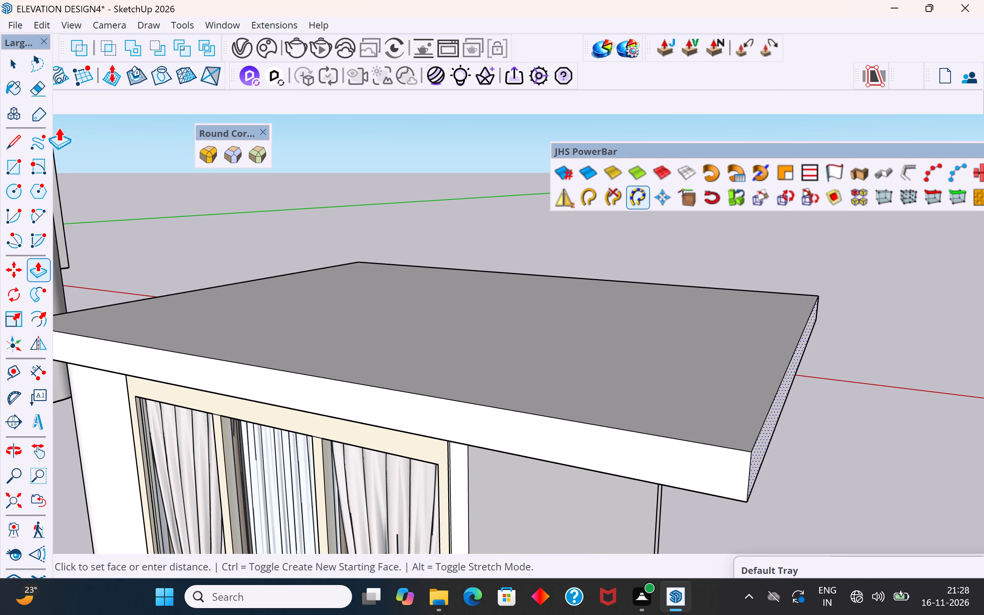
Extend the roof slab's front edge above the curtained window outward by the same 3'.
left_click(11, 71)
left_click(273, 389)
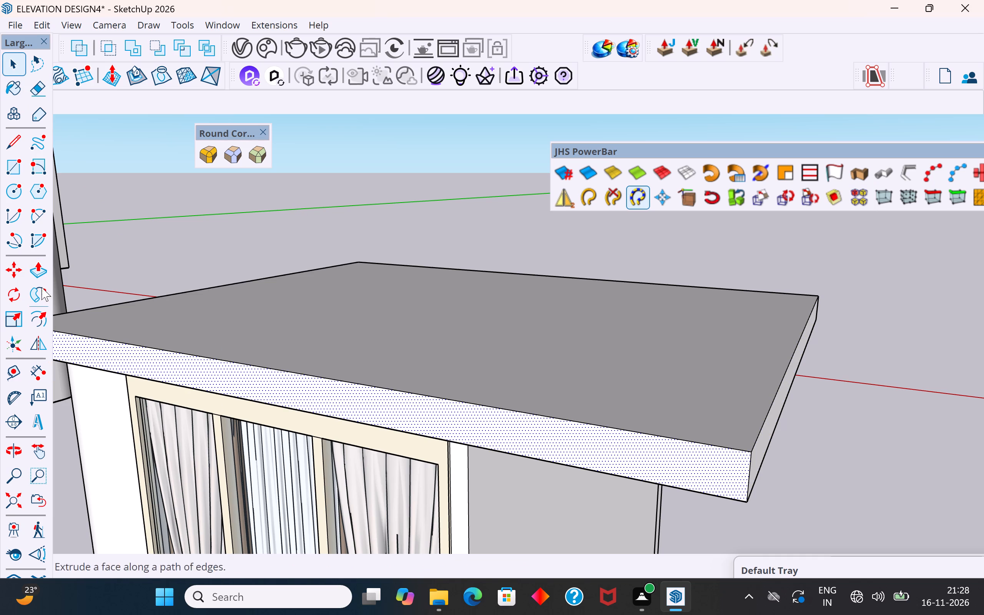
left_click(40, 271)
double_click(283, 384)
Extend the roof slab's edge above the second curtained window, past the rounded corner, outward by the same 3'.
scroll(562, 369, "down", 12)
middle_click_drag(401, 420, 489, 444)
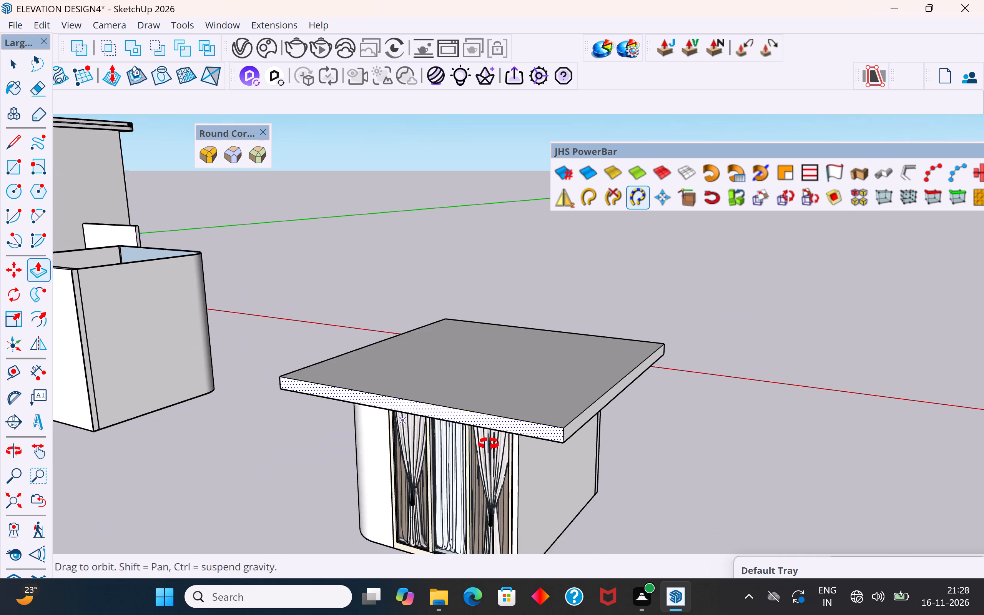
middle_click_drag(489, 444, 689, 419)
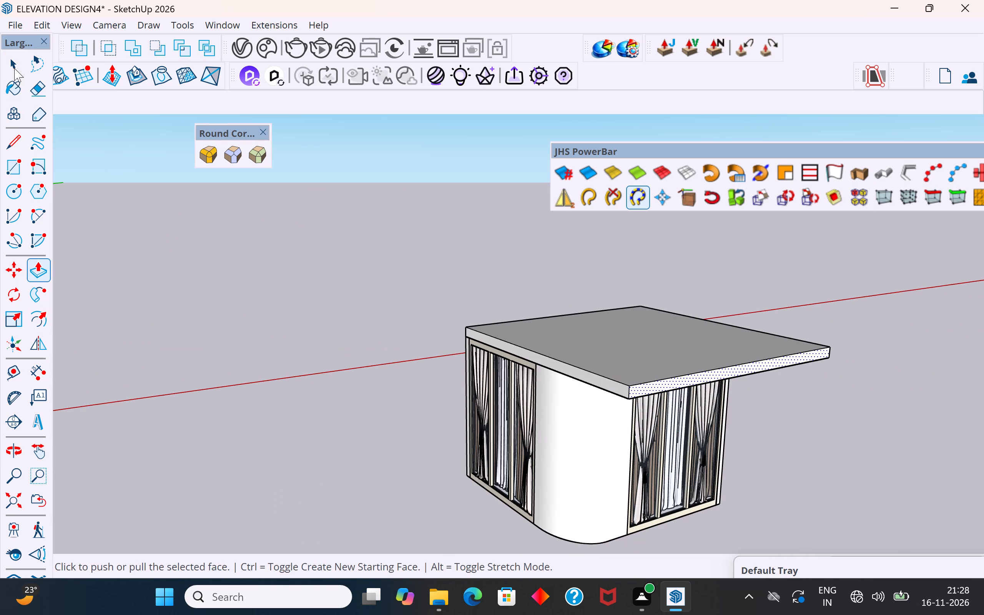
left_click(14, 68)
left_click(236, 233)
scroll(603, 369, "up", 3)
left_click(628, 401)
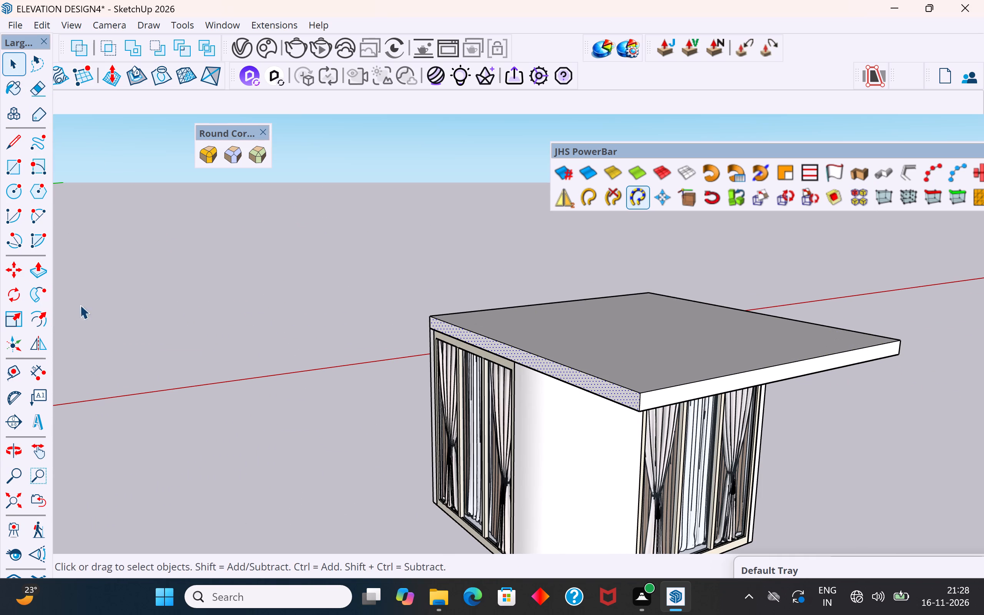
left_click(38, 265)
double_click(585, 372)
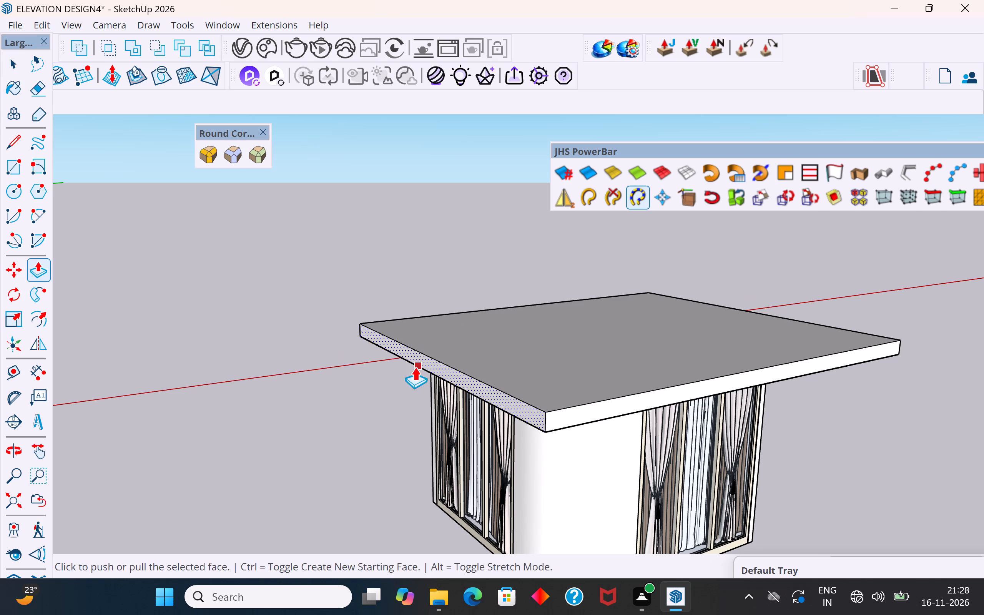
Extend the roof slab's last edge above the remaining plain wall outward by the same 3'.
middle_click_drag(415, 367, 929, 393)
left_click(17, 69)
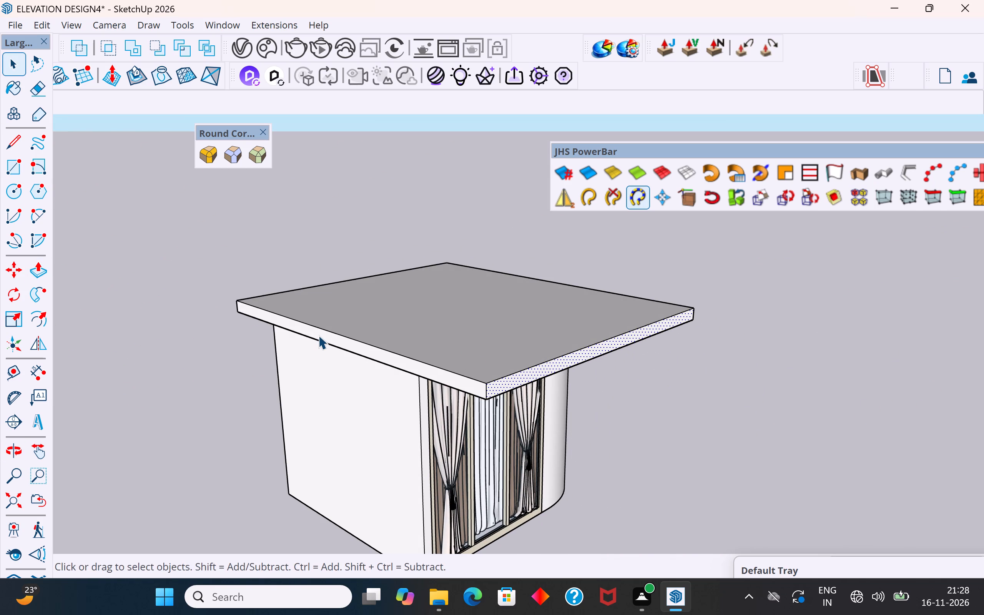
left_click(319, 336)
left_click(38, 263)
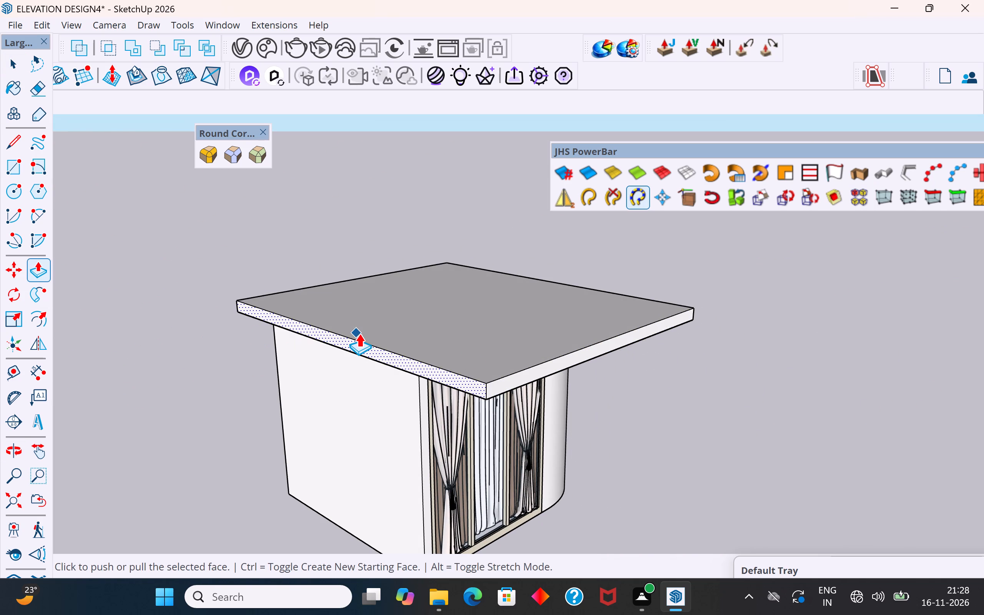
double_click(363, 349)
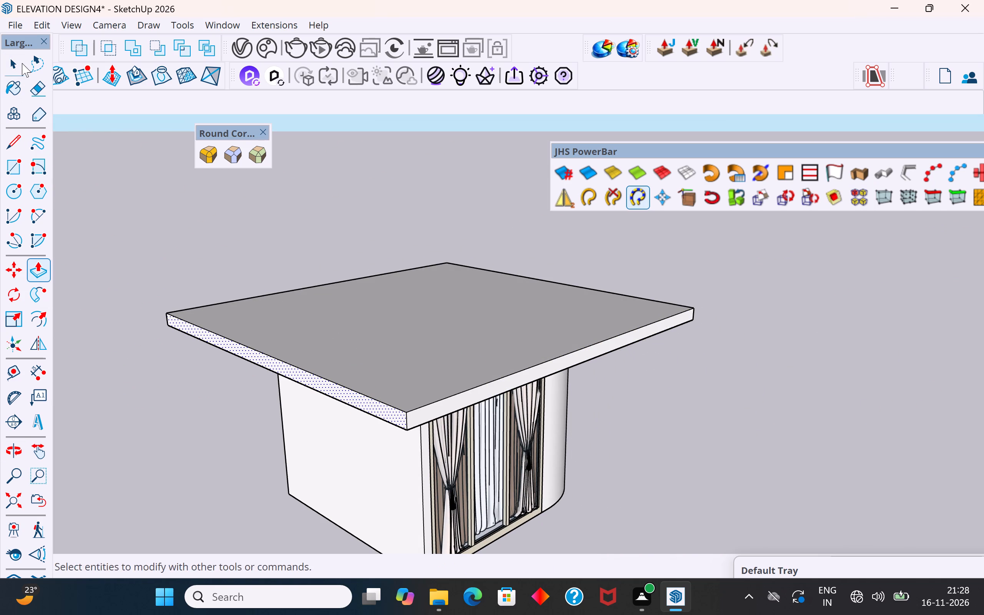
left_click(22, 63)
left_click(170, 239)
Examine the roof slab's overhang from below and around, and the roofed room alongside the house and empty box room.
scroll(221, 342, "down", 5)
middle_click_drag(234, 339, 1, 182)
scroll(429, 397, "down", 2)
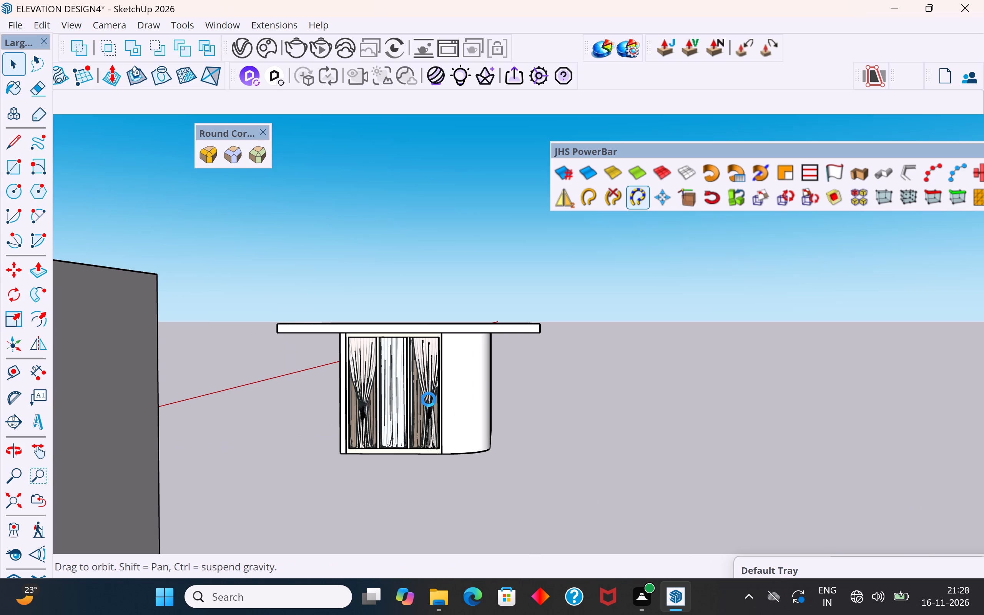
scroll(429, 399, "down", 2)
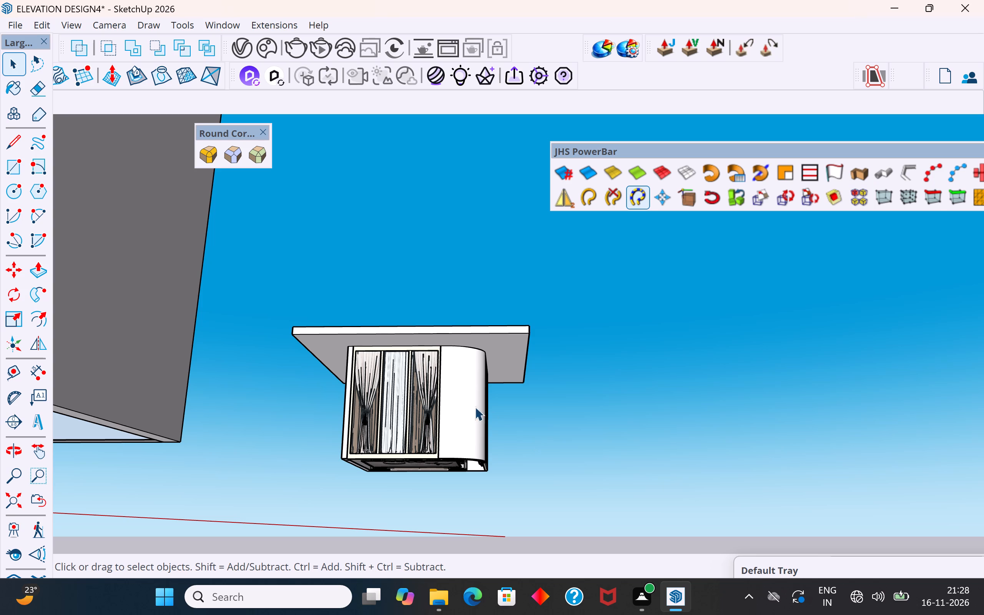
left_click(361, 276)
scroll(485, 294, "down", 5)
middle_click_drag(480, 405, 439, 563)
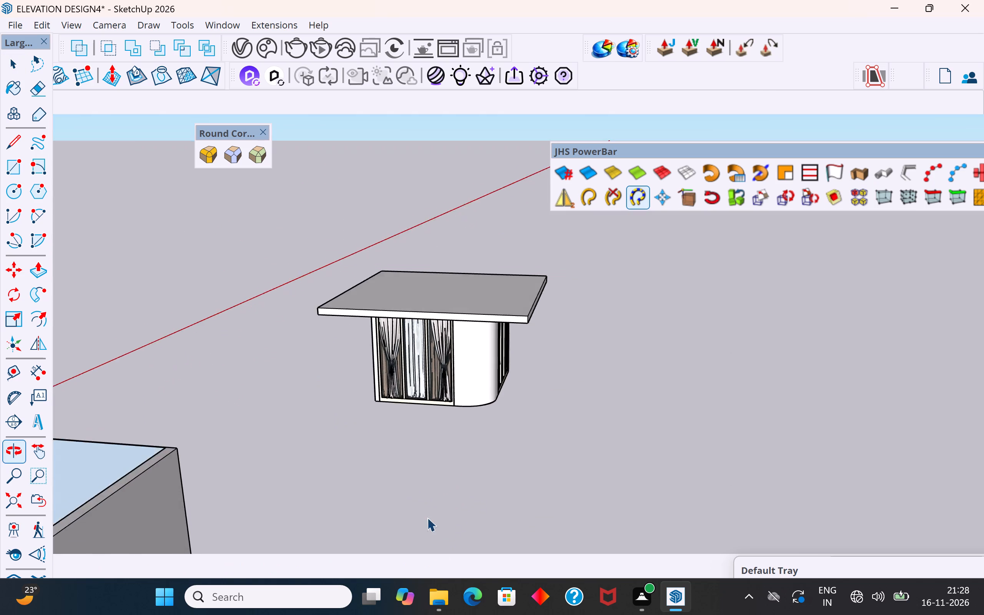
scroll(352, 407, "down", 11)
middle_click_drag(489, 386, 396, 475)
scroll(458, 353, "down", 5)
middle_click_drag(551, 346, 375, 234)
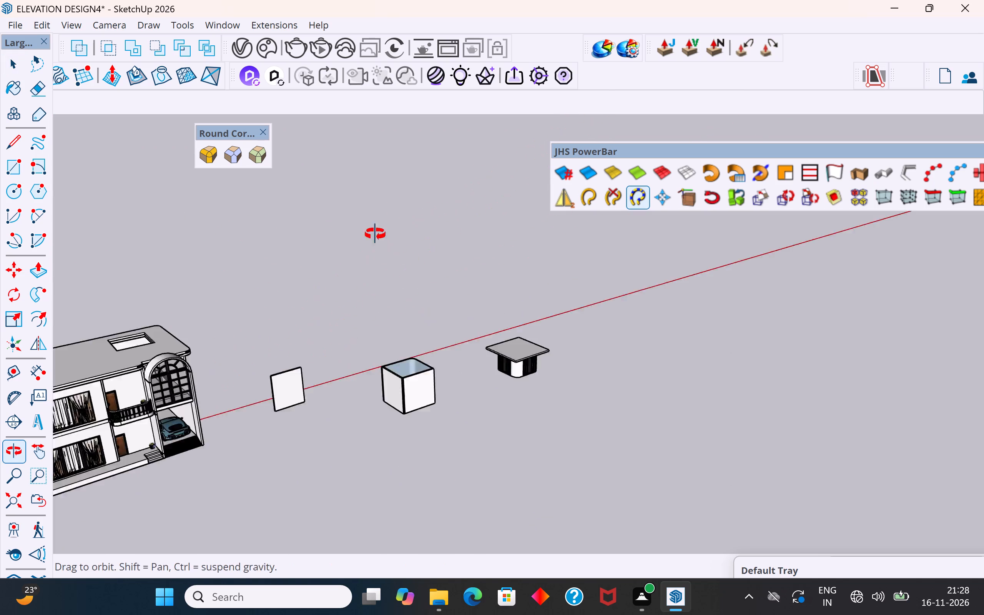
middle_click_drag(375, 234, 342, 214)
Push/Pull the top face of the overhanging roof slab up a further 6".
scroll(549, 381, "up", 3)
middle_click_drag(665, 439, 579, 393)
scroll(616, 399, "up", 9)
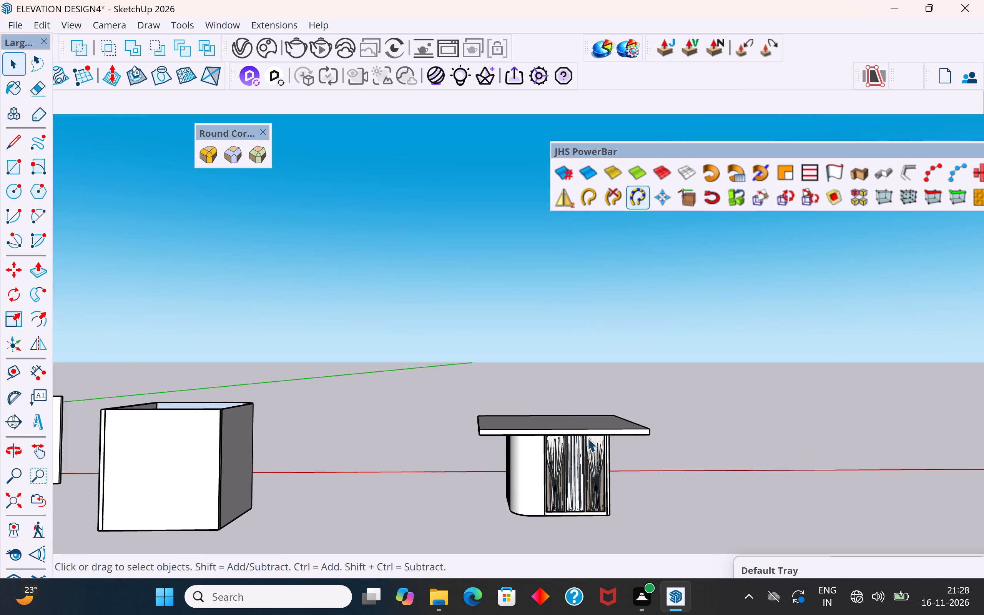
middle_click_drag(587, 438, 568, 515)
middle_click_drag(571, 490, 516, 459)
scroll(532, 421, "up", 4)
left_click(538, 449)
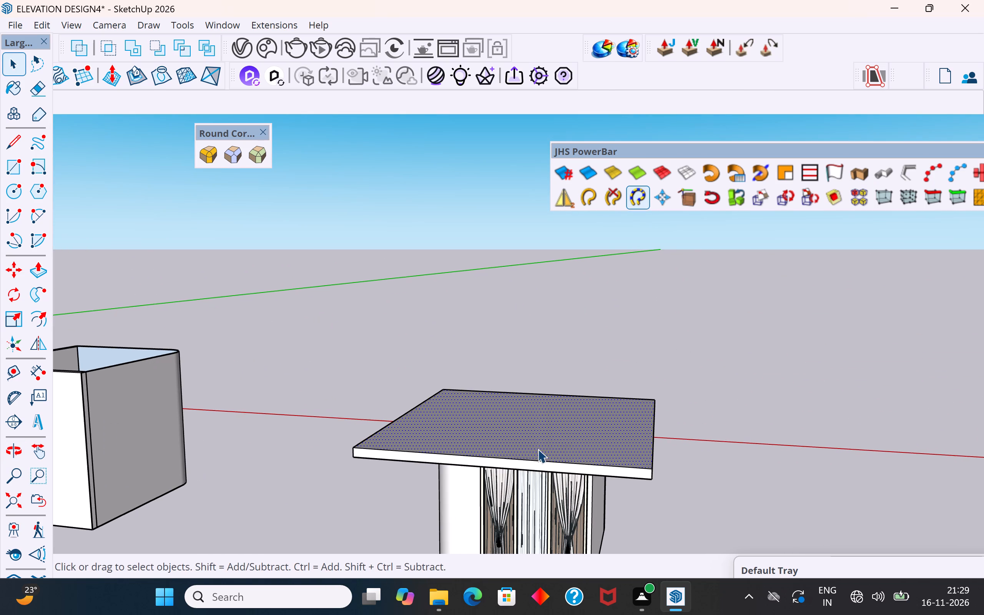
left_click(32, 276)
left_click(535, 421)
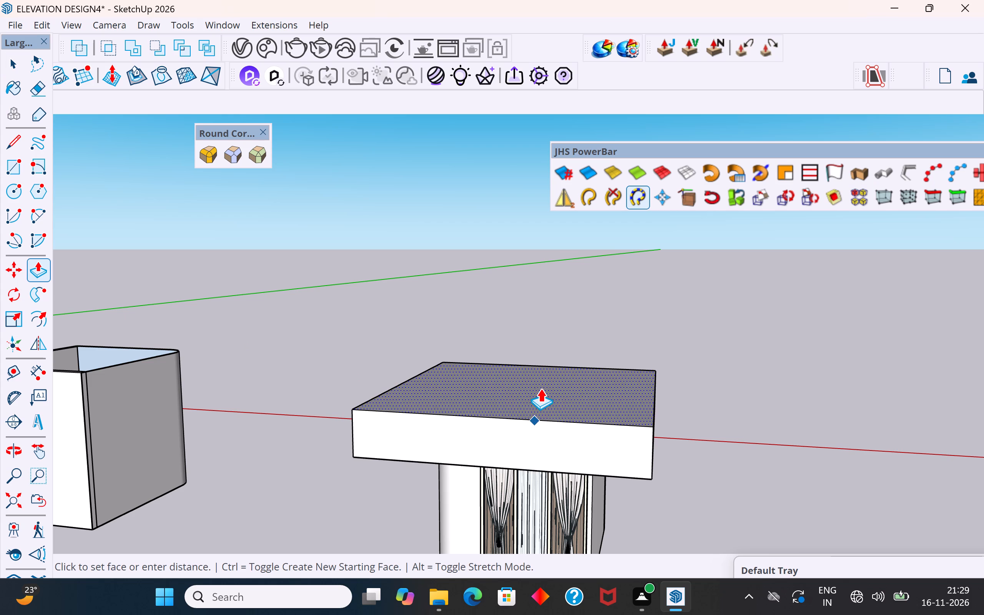
key("6")
key("shift+quotedbl")
key("Return")
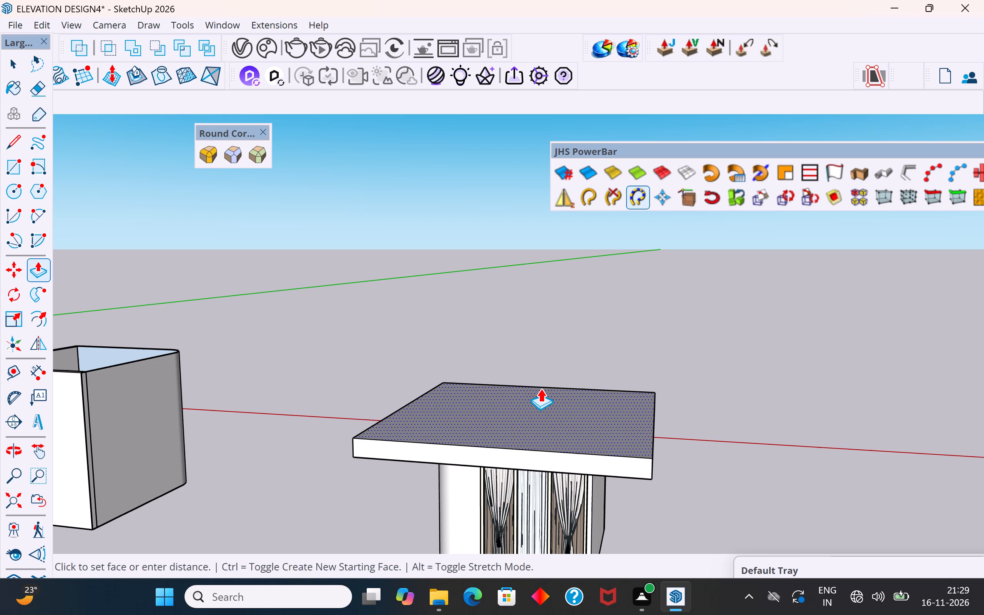
left_click(20, 64)
left_click(502, 337)
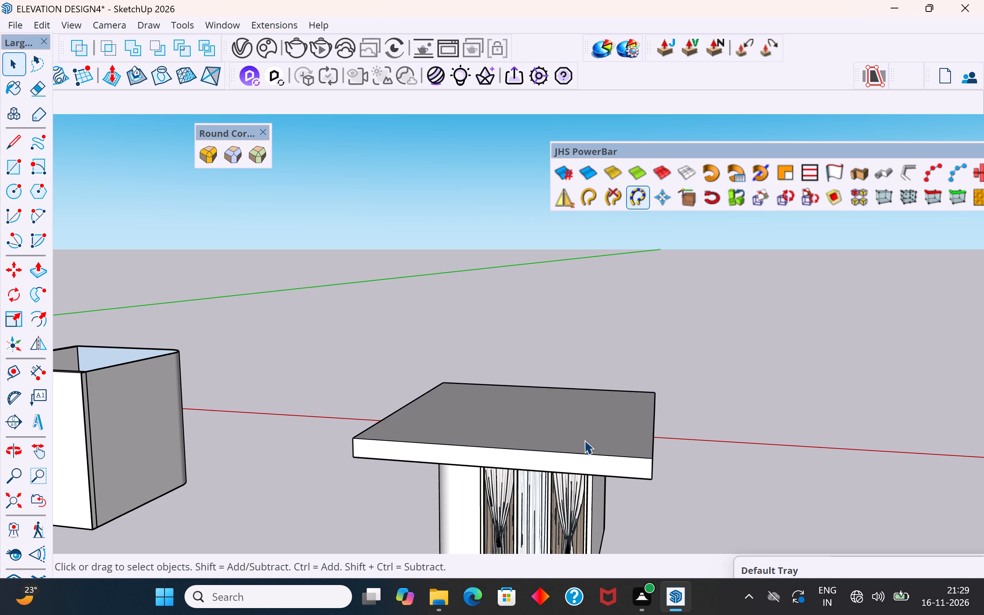
Round the roof slab's vertical corner above the room's rounded wall corner with a 3' Round Corner offset.
middle_click_drag(588, 441, 675, 426)
scroll(543, 449, "up", 7)
left_click(386, 439)
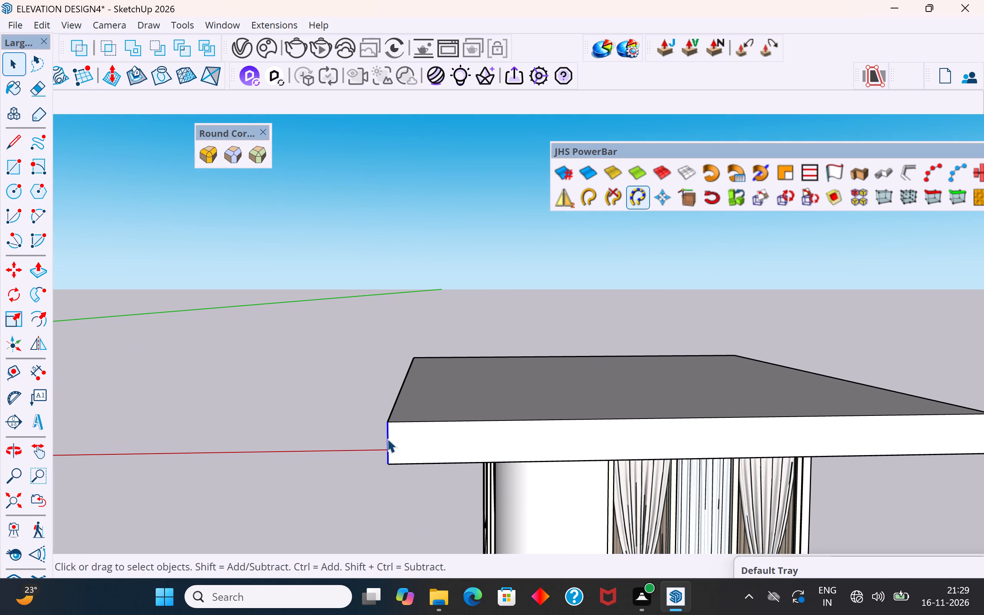
left_click(214, 156)
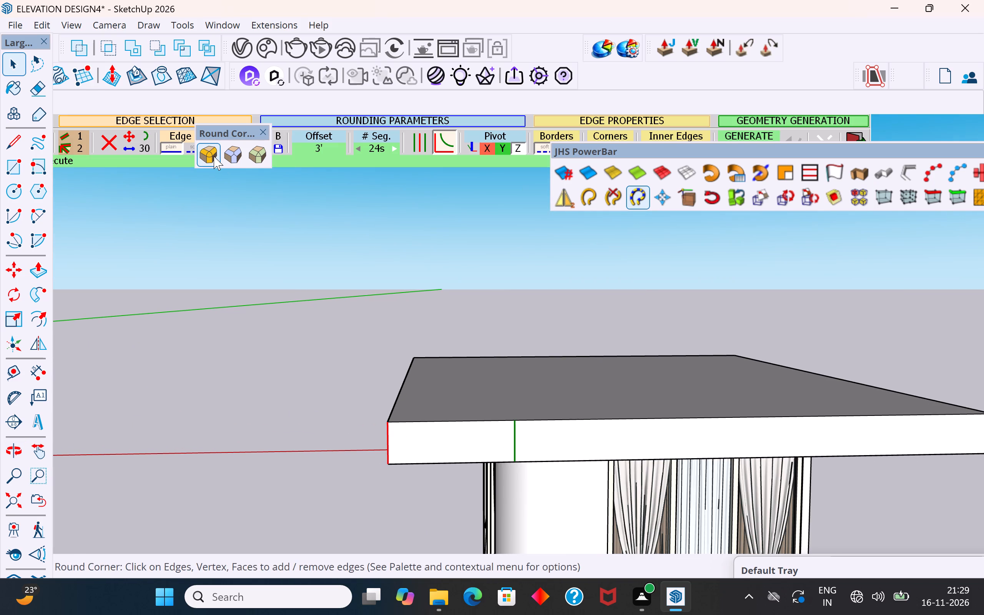
left_click(371, 239)
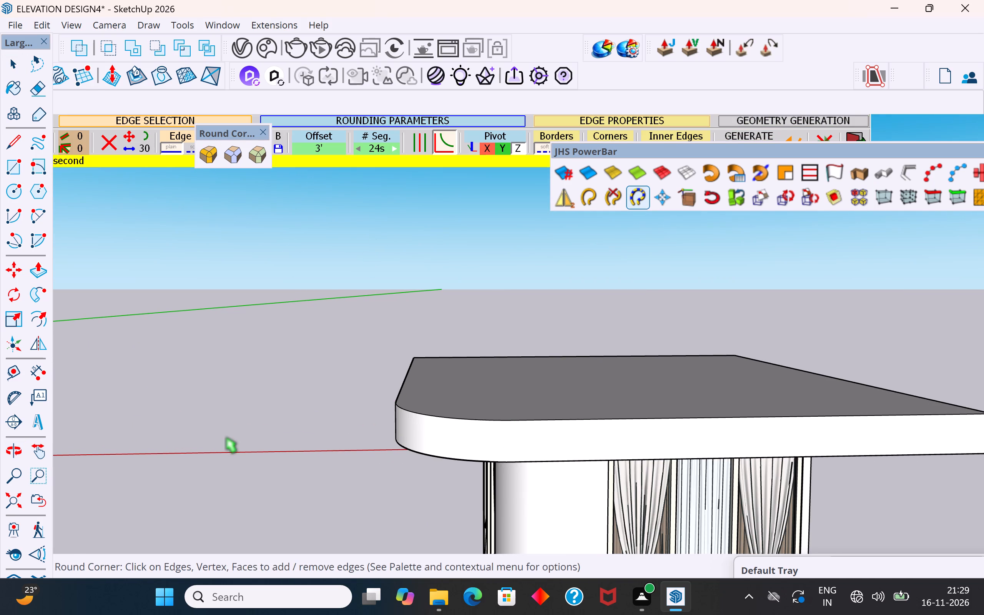
scroll(224, 435, "down", 5)
scroll(464, 432, "up", 3)
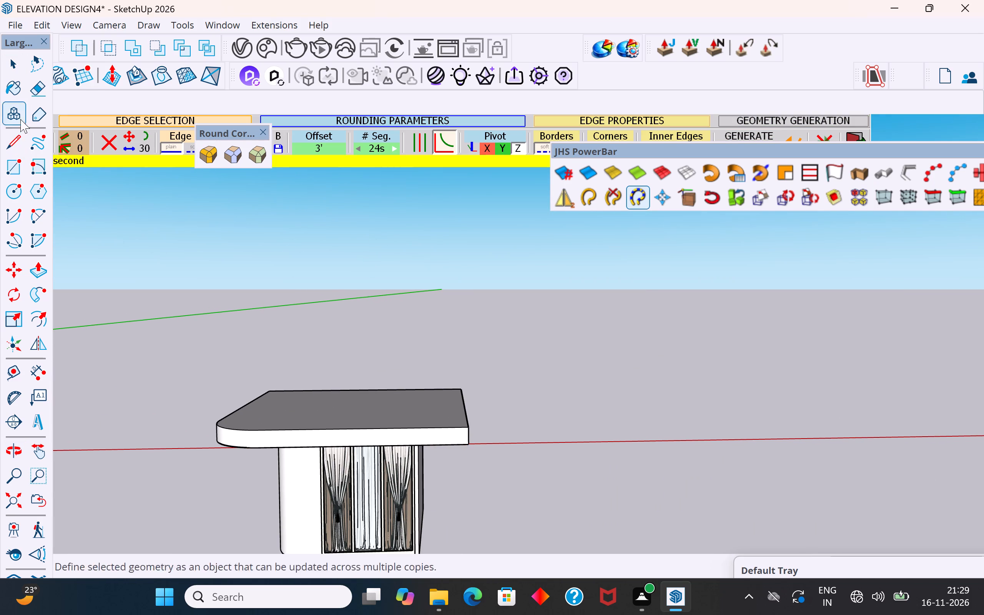
left_click(17, 68)
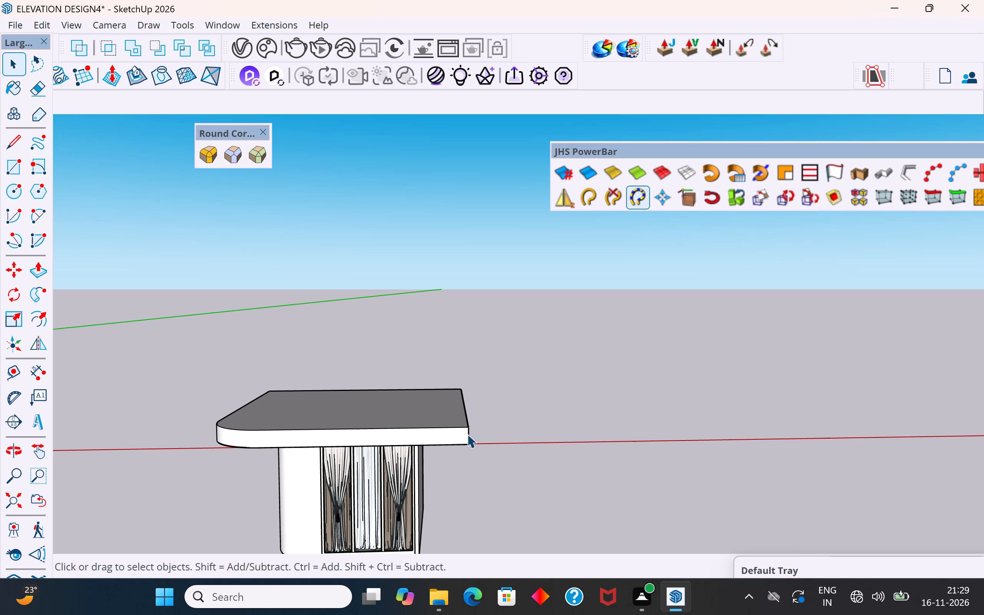
Round the roof slab's corner at the other end of the same curtained-window side with the same 3' offset.
left_click(467, 434)
middle_click(547, 450)
left_click(211, 155)
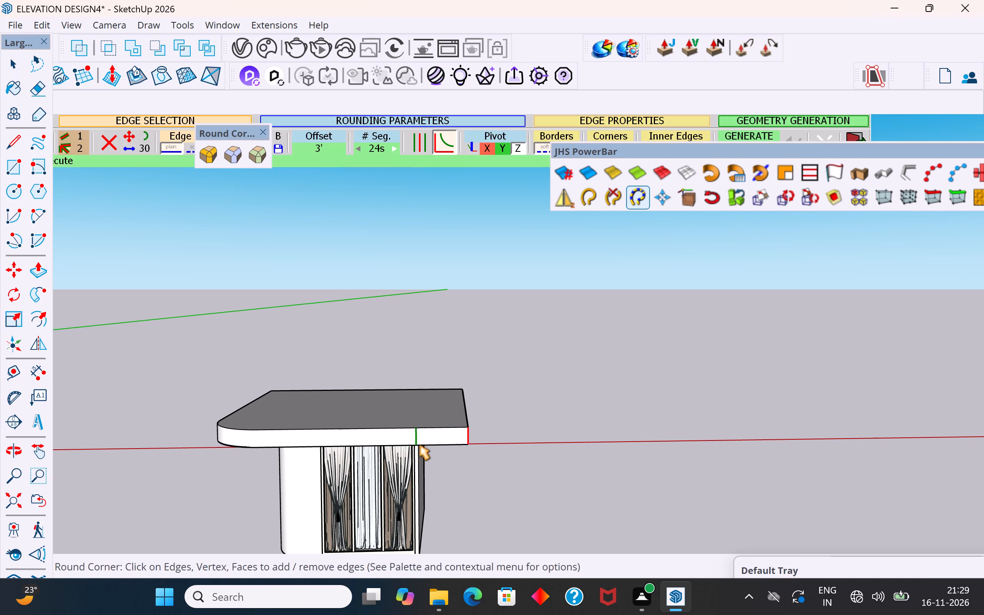
double_click(497, 441)
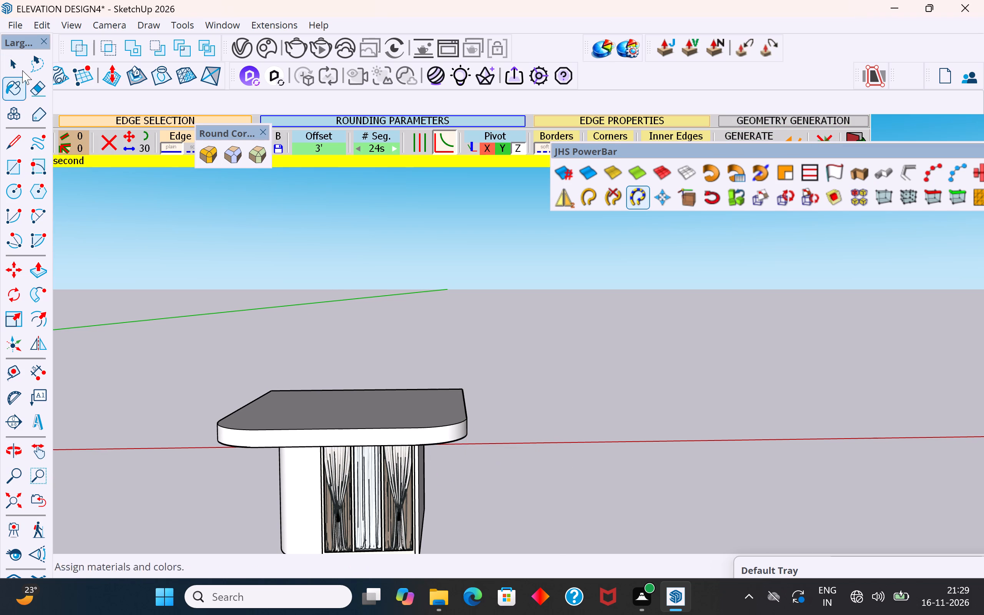
left_click(17, 62)
Round the roof slab's corner above the meeting of the two plain walls with the same 3' offset.
middle_click_drag(505, 324, 367, 371)
scroll(553, 362, "up", 4)
middle_click_drag(602, 393, 350, 426)
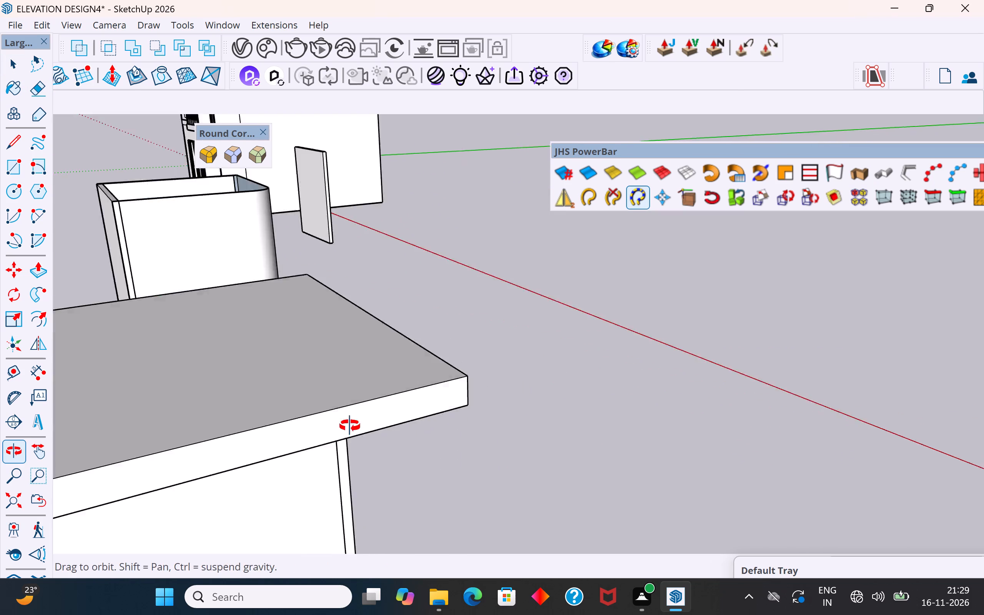
middle_click_drag(350, 426, 342, 426)
scroll(414, 391, "up", 2)
left_click(432, 386)
left_click(433, 373)
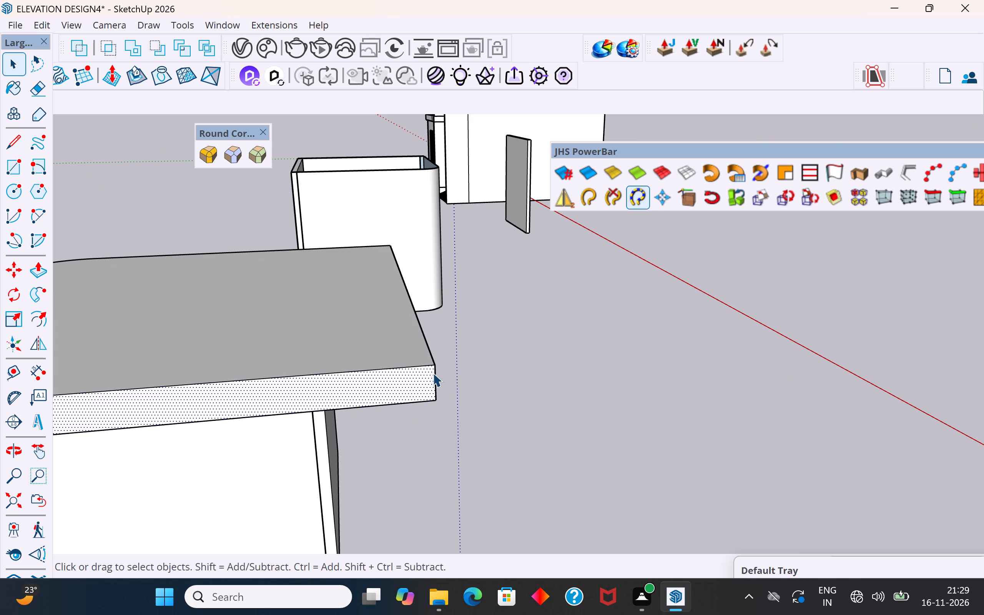
left_click(209, 155)
left_click(604, 447)
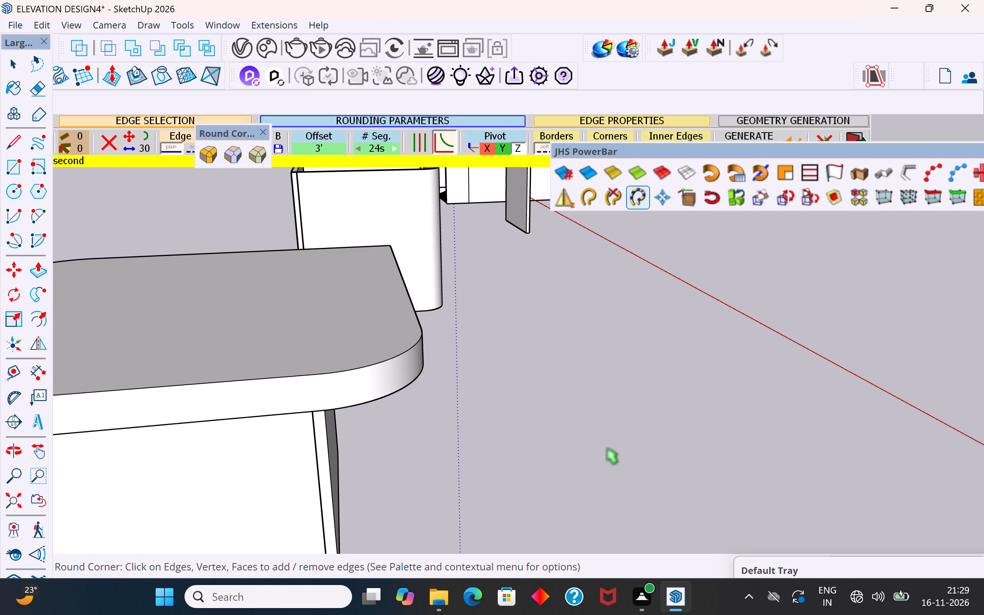
scroll(604, 457, "down", 5)
middle_click_drag(705, 422, 336, 485)
scroll(574, 424, "down", 12)
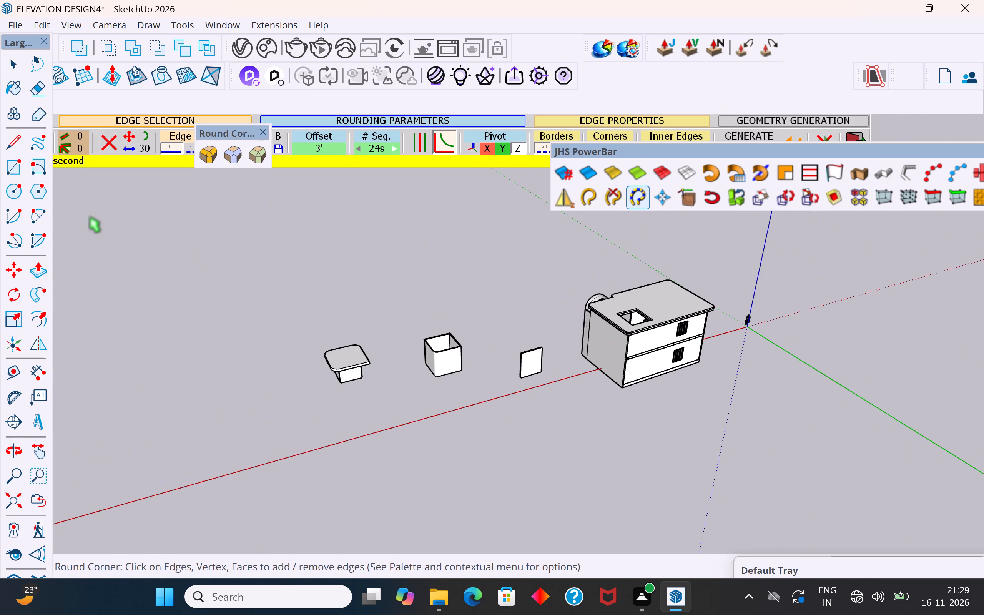
left_click(20, 64)
left_click(277, 305)
Round the roof slab's last square corner, between a plain wall and a curtained wall, with the same 3' offset.
scroll(382, 354, "up", 9)
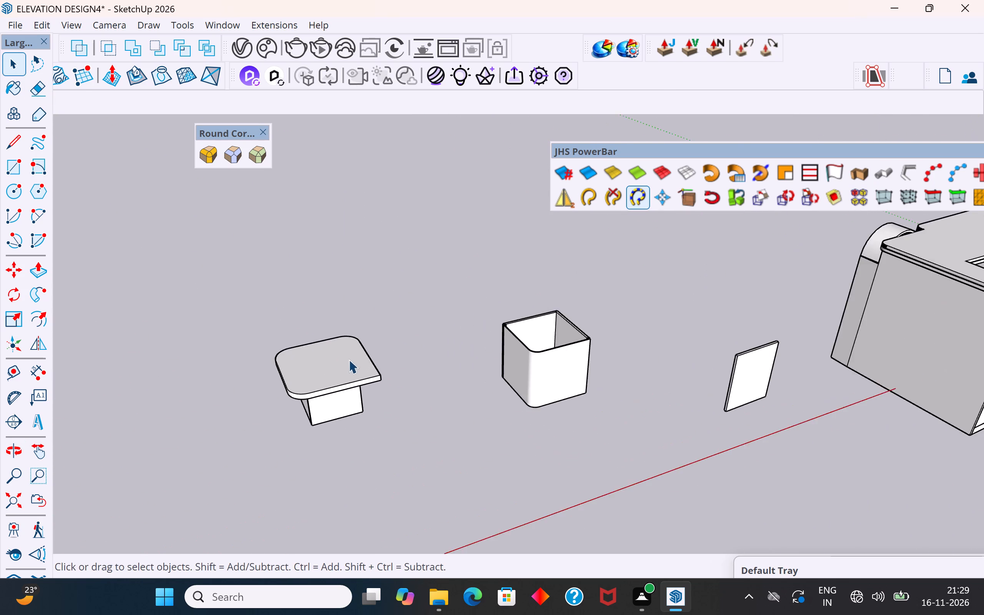
scroll(349, 359, "up", 7)
middle_click_drag(371, 364, 249, 335)
scroll(341, 329, "up", 7)
middle_click_drag(354, 347, 312, 283)
scroll(313, 285, "down", 1)
scroll(405, 361, "up", 3)
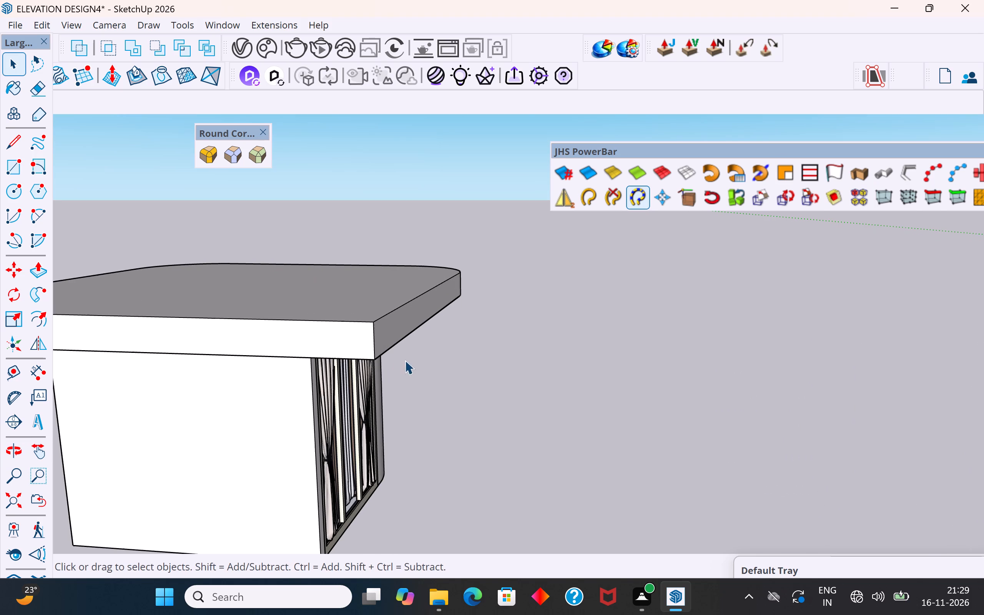
left_click(374, 337)
left_click(203, 155)
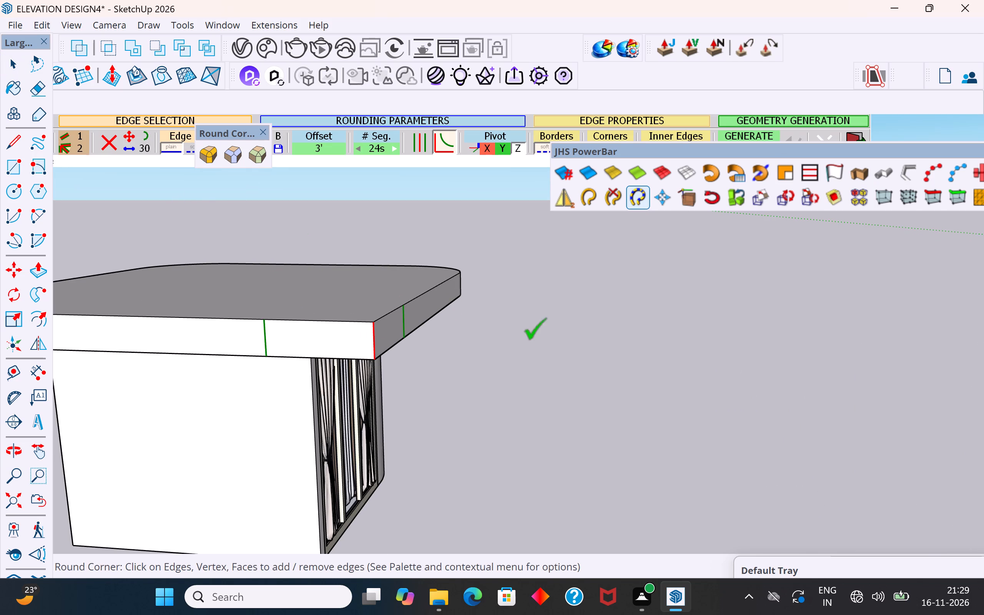
left_click(572, 325)
left_click(14, 67)
left_click(293, 228)
Examine the roofed room with its rounded slab beside the house, the flat panel and the empty box room.
scroll(298, 226, "up", 1)
scroll(512, 444, "down", 6)
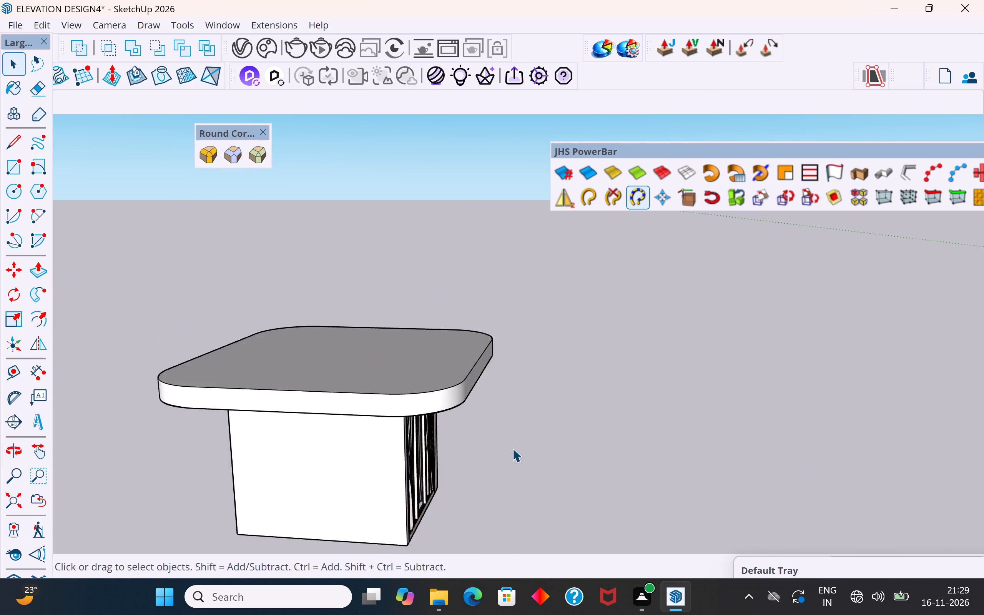
scroll(512, 448, "down", 7)
middle_click_drag(340, 487, 976, 480)
scroll(426, 480, "down", 5)
middle_click_drag(423, 477, 682, 543)
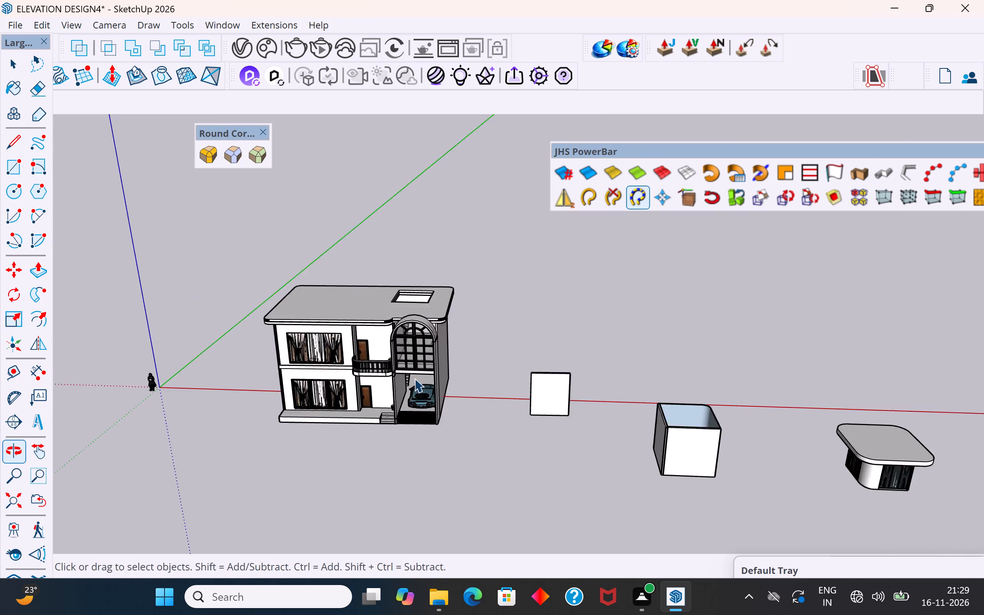
scroll(388, 379, "down", 8)
middle_click_drag(558, 436, 569, 380)
left_click(625, 445)
left_click(623, 443)
scroll(472, 551, "down", 3)
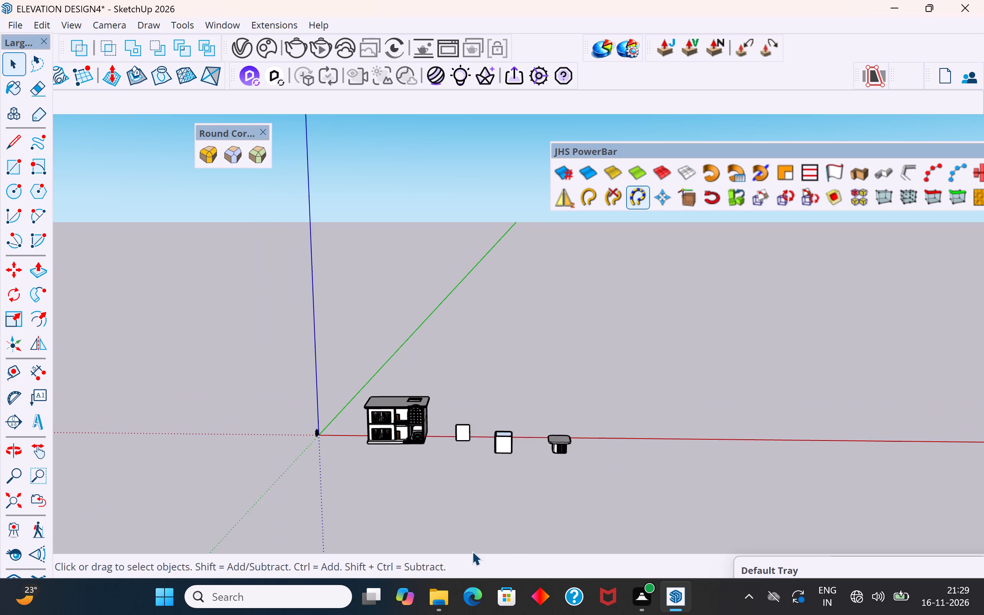
scroll(472, 551, "down", 1)
middle_click_drag(545, 462, 547, 403)
scroll(473, 526, "down", 4)
scroll(487, 432, "up", 2)
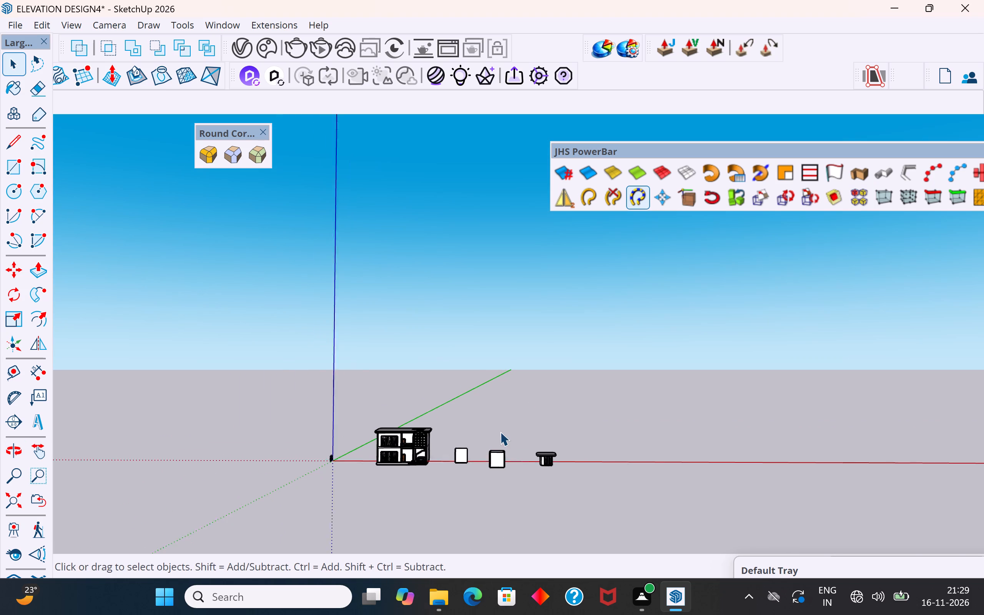
scroll(500, 432, "up", 2)
left_click_drag(587, 433, 529, 486)
scroll(575, 482, "up", 8)
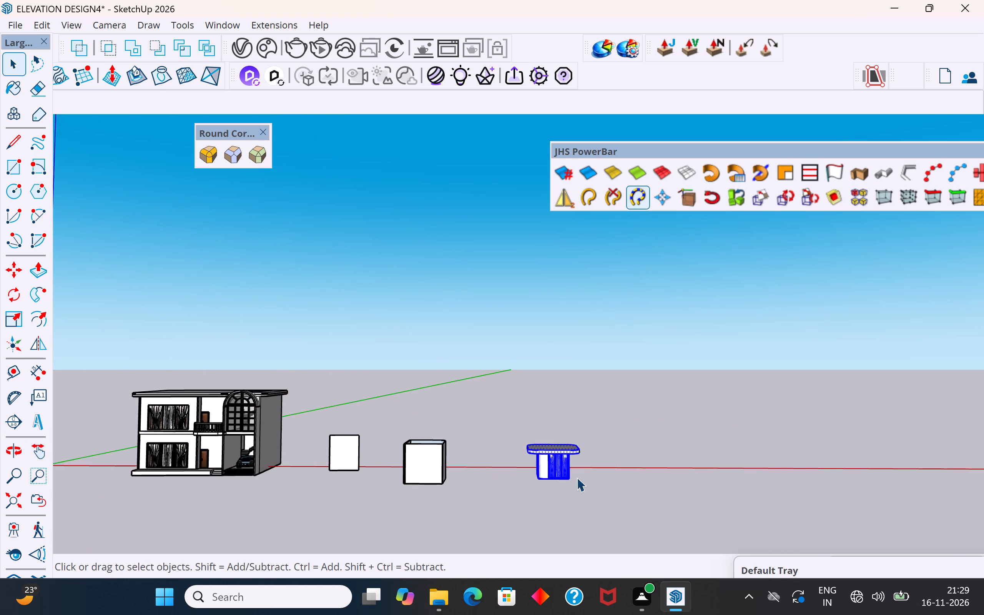
middle_click_drag(584, 484, 501, 497)
middle_click_drag(534, 497, 564, 497)
scroll(564, 497, "up", 5)
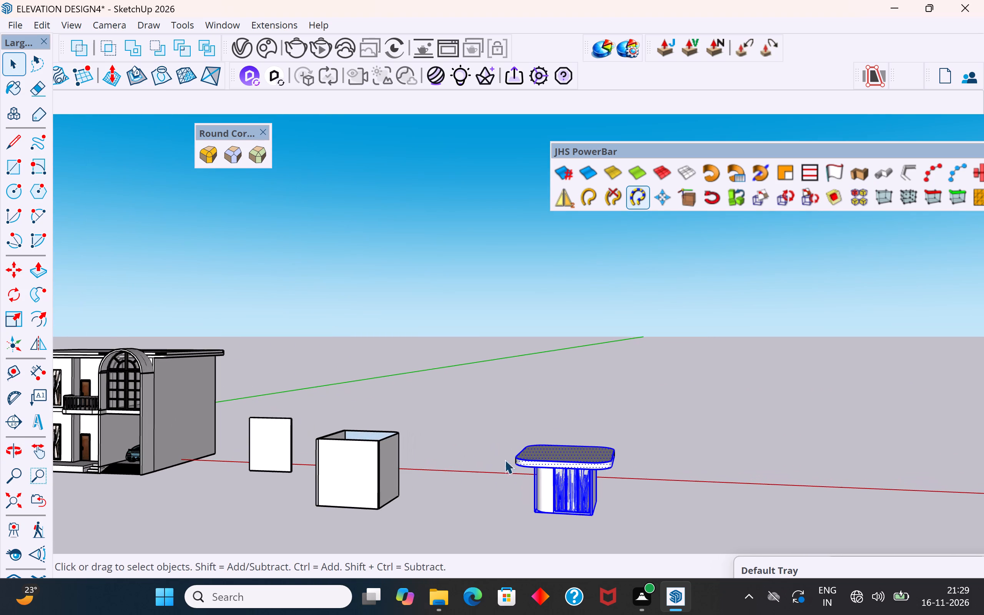
middle_click_drag(622, 466, 668, 463)
left_click(724, 430)
Push/Pull the roof slab's top face down to leave only a thin slab.
scroll(628, 452, "up", 5)
left_click(630, 447)
scroll(630, 447, "up", 2)
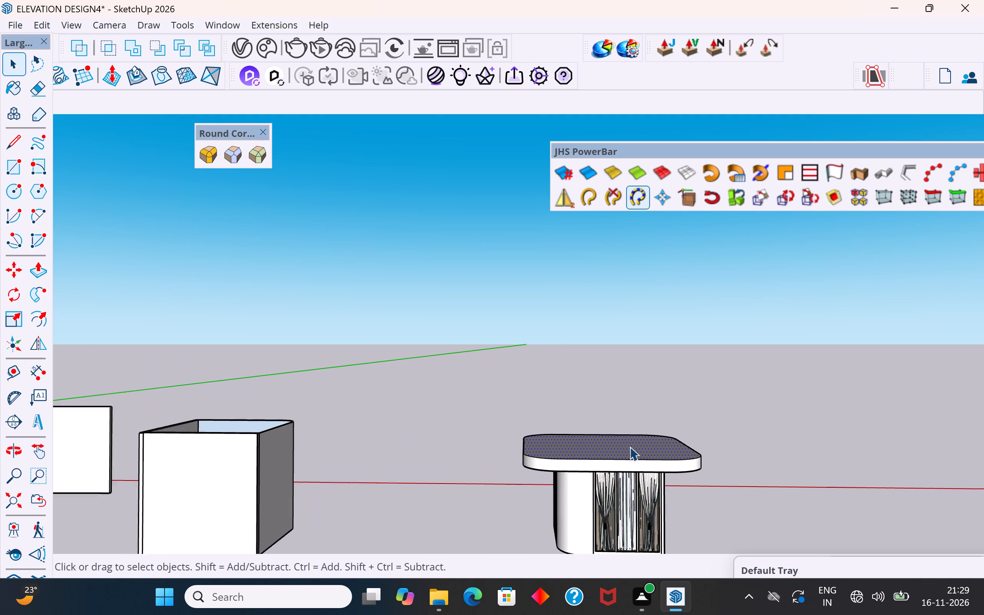
scroll(630, 447, "up", 2)
left_click(38, 274)
left_click(555, 438)
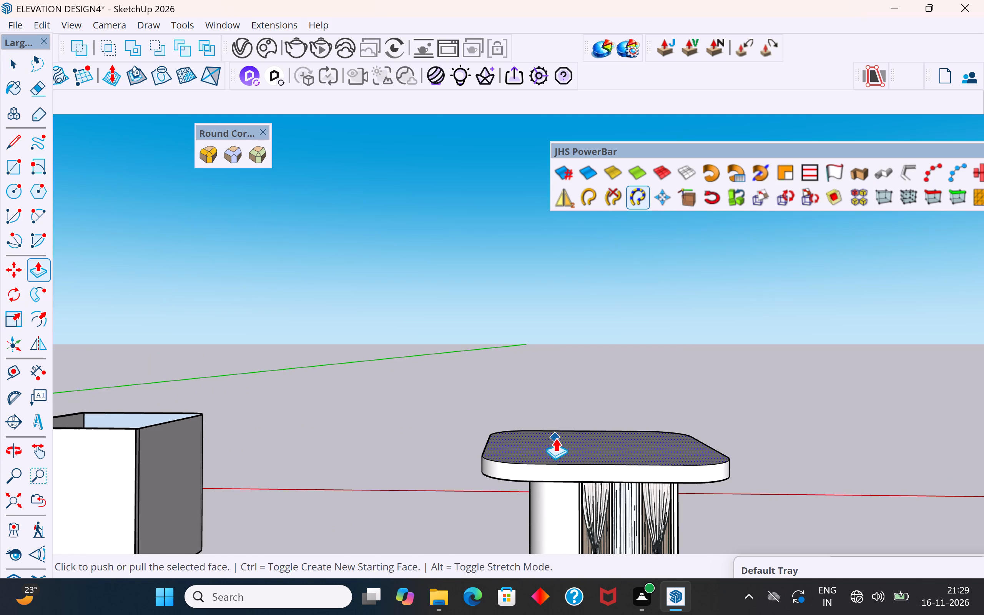
left_click(562, 448)
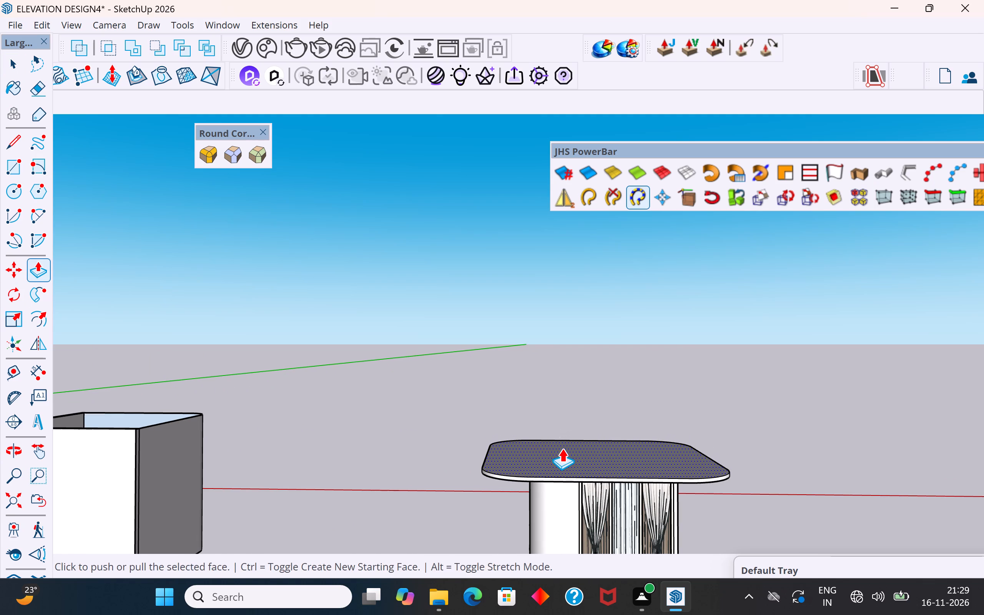
Raise the roof slab's top face in two successive Push/Pull extrusions, building banded layers around its edge.
left_click(562, 449)
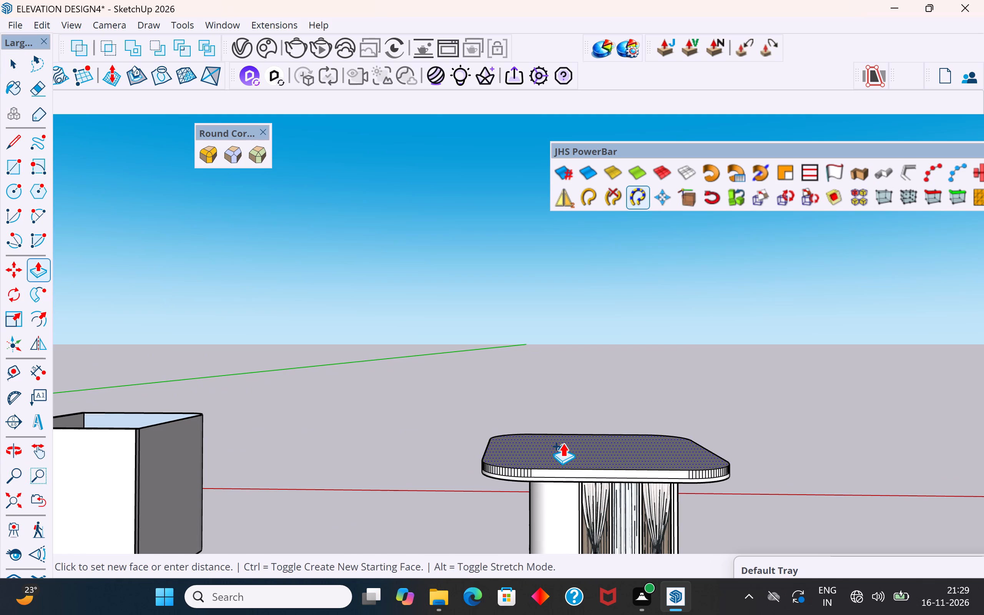
left_click(565, 442)
left_click(565, 442)
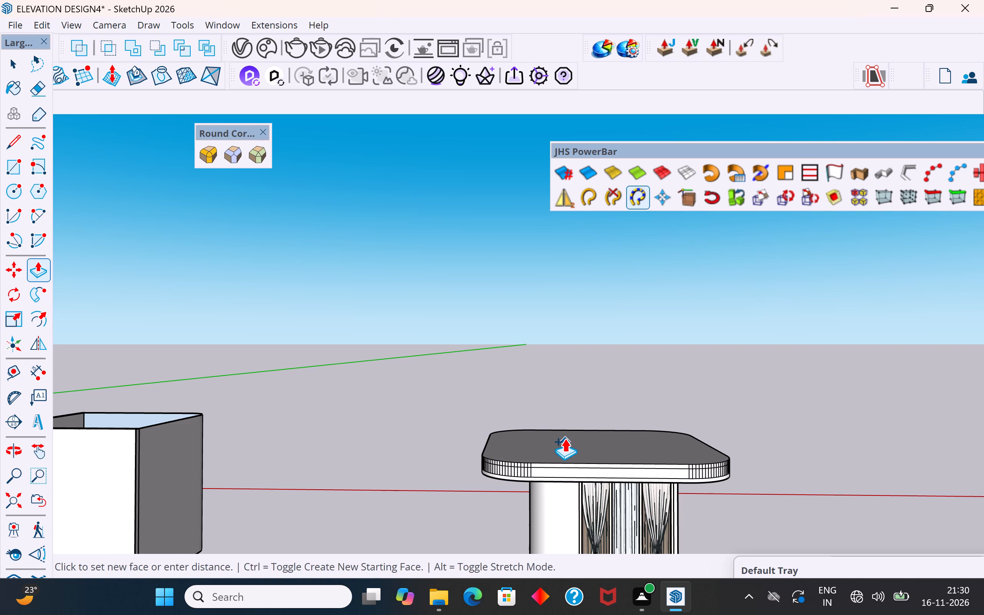
left_click(565, 438)
left_click(16, 73)
left_click(286, 321)
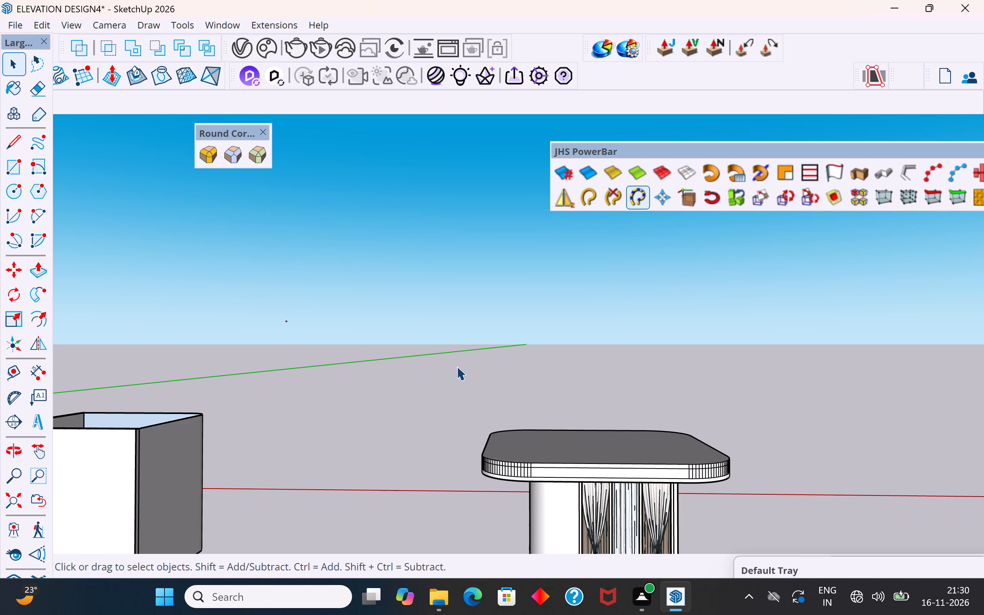
Make a single group of the whole furnished room and its rounded roof slab.
scroll(450, 369, "down", 6)
left_click(614, 374)
left_click_drag(620, 370, 625, 369)
left_click_drag(610, 342, 463, 482)
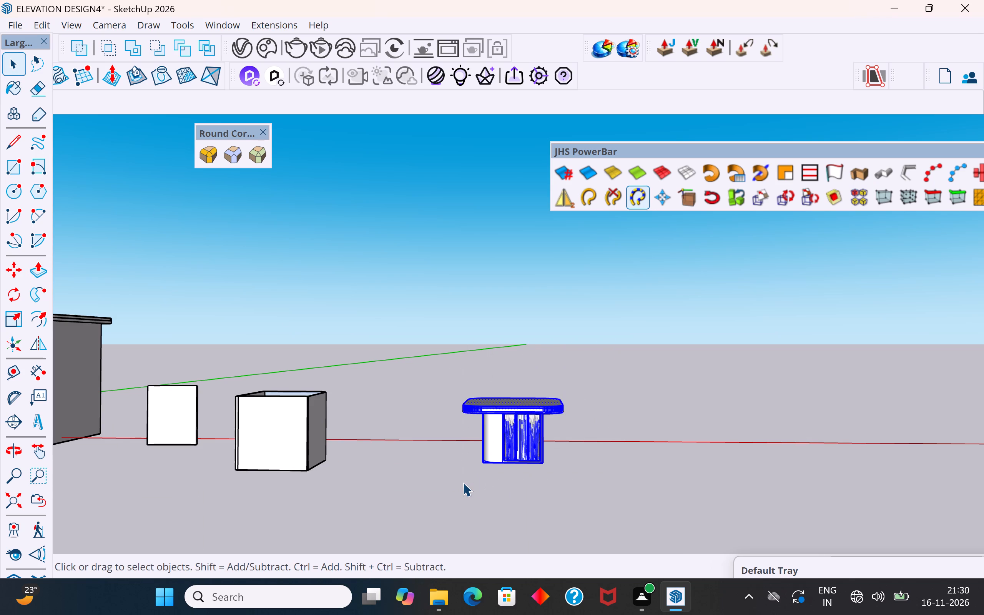
right_click(531, 446)
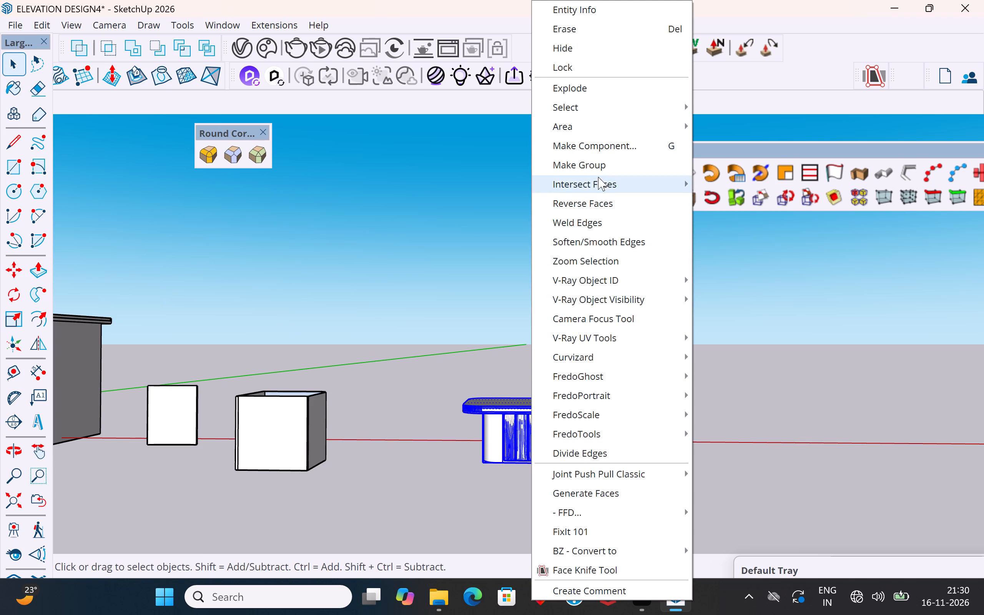
left_click(600, 171)
left_click(628, 427)
Move the roofed room group from the ground onto the roof of the two-storey house, on the side away from the arch.
key("m")
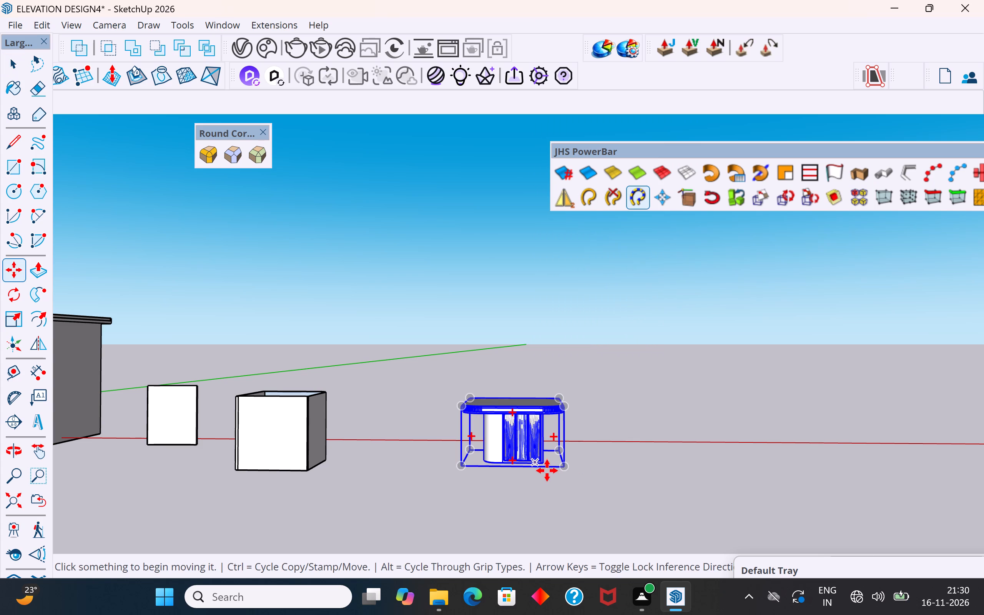
left_click(542, 469)
scroll(730, 474, "down", 2)
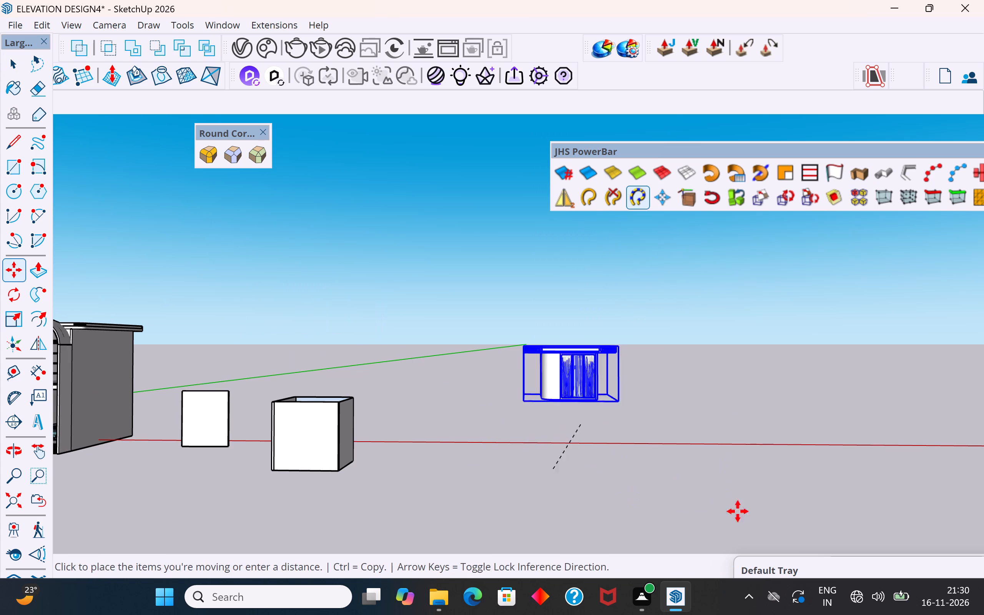
scroll(746, 517, "down", 8)
middle_click_drag(747, 519, 759, 614)
scroll(759, 614, "up", 1)
scroll(295, 365, "up", 8)
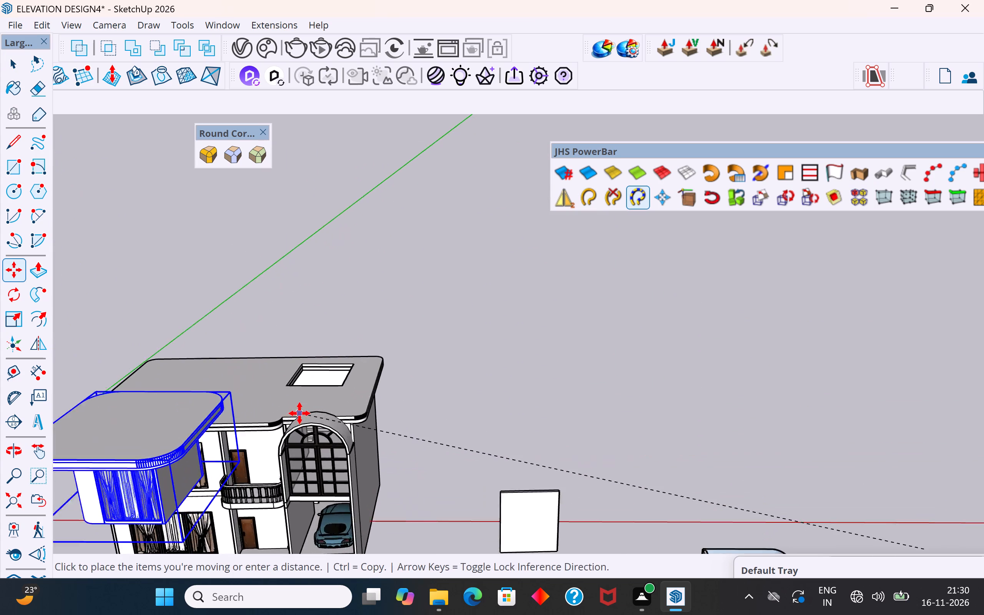
scroll(299, 413, "up", 5)
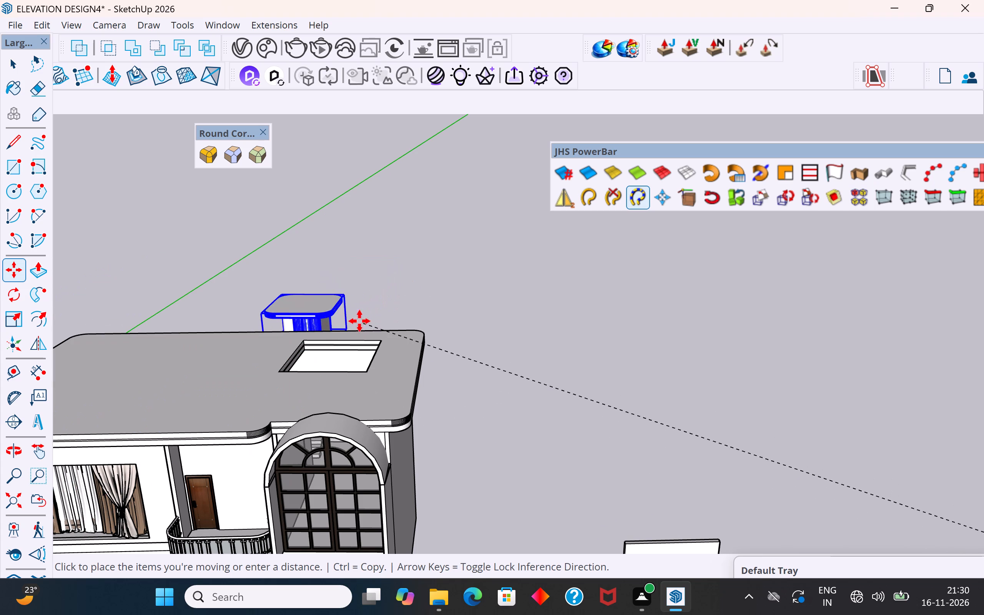
left_click(342, 332)
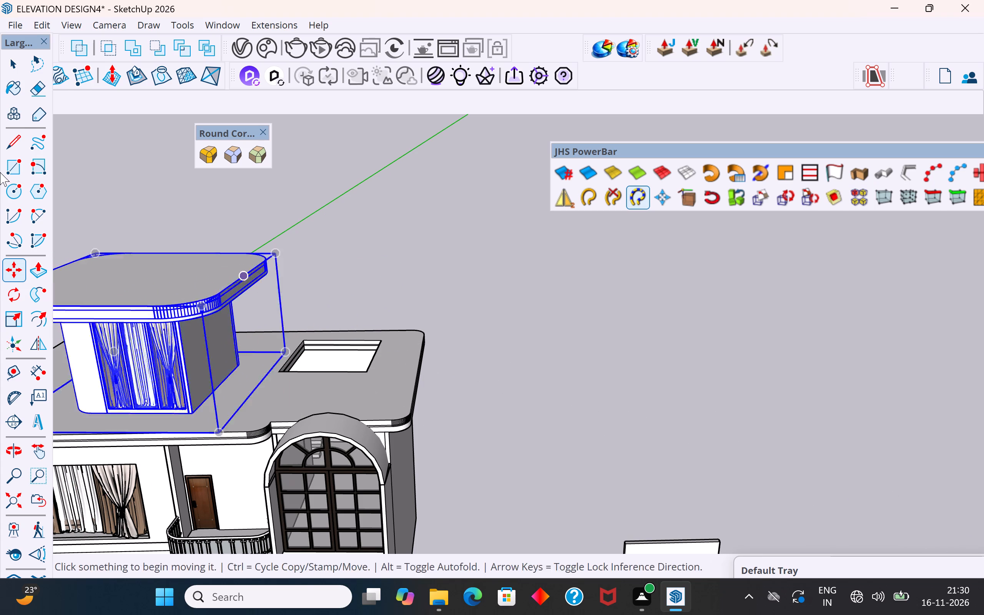
left_click(18, 62)
left_click_drag(156, 183, 171, 189)
Move the roofed room group across the house roof so its base corner meets the corner of the rectangular stair opening.
scroll(441, 256, "down", 4)
middle_click_drag(422, 278, 276, 352)
scroll(276, 352, "down", 1)
scroll(271, 344, "up", 4)
left_click(245, 310)
key("m")
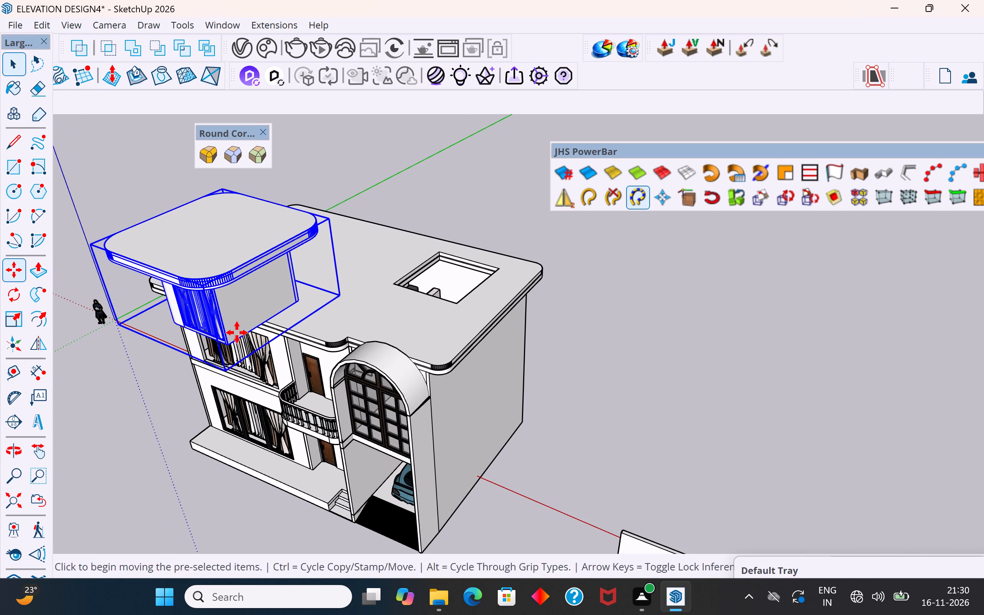
scroll(228, 352, "up", 13)
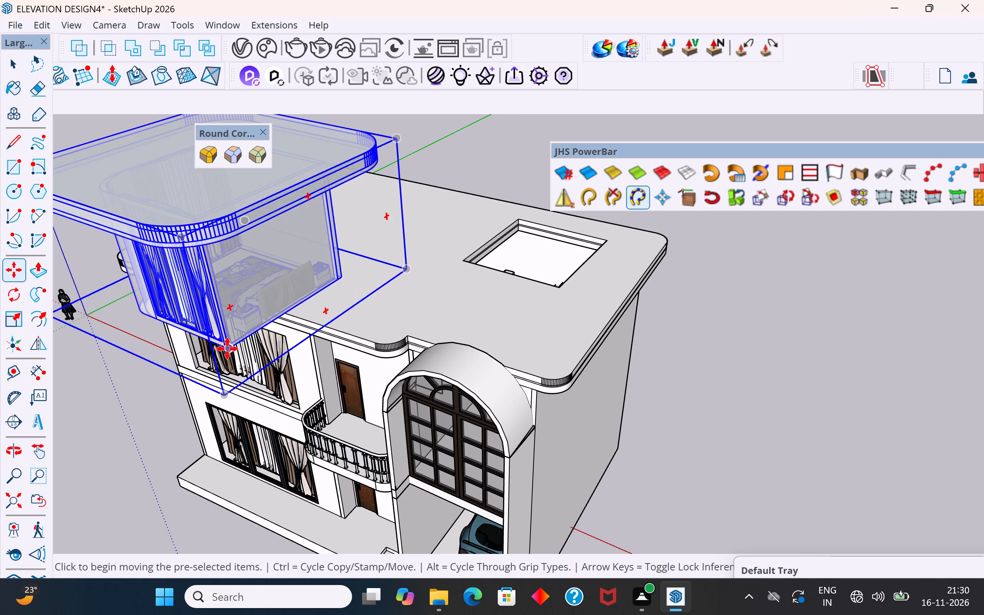
left_click_drag(227, 349, 233, 345)
middle_click_drag(471, 257, 203, 190)
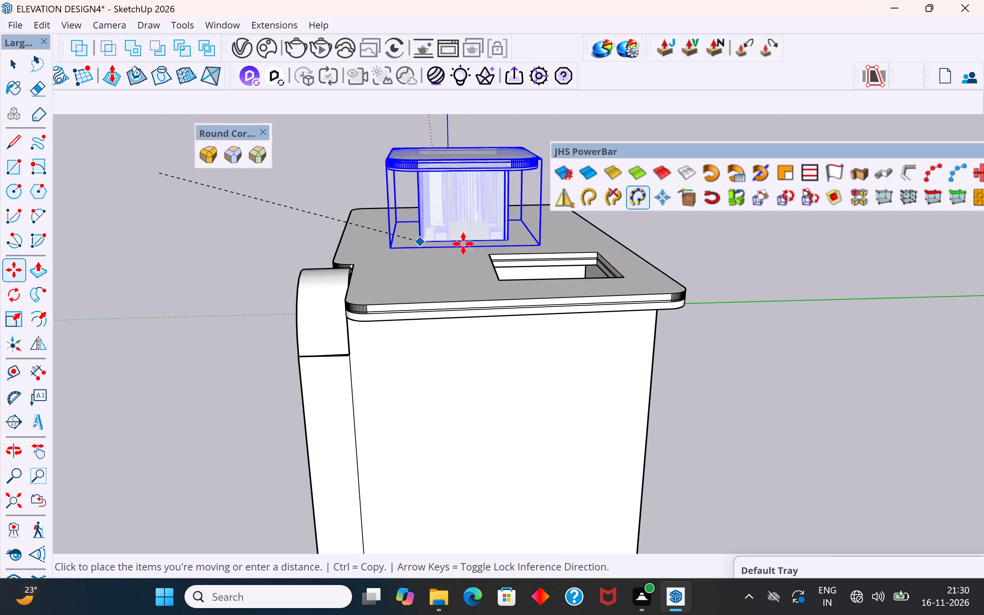
left_click(492, 258)
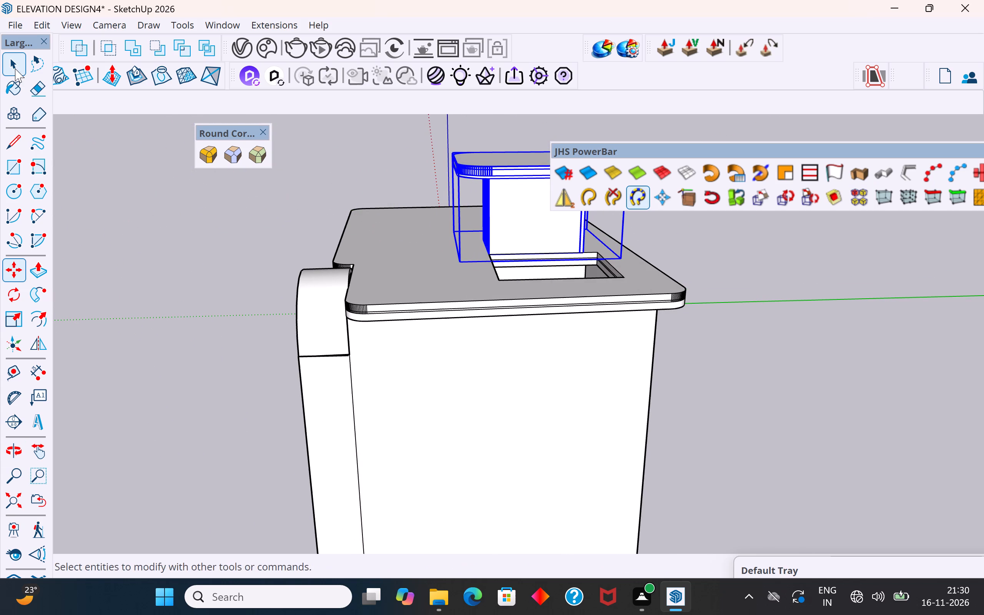
left_click(15, 68)
left_click(178, 273)
Examine the room's placement, the roof's stair opening and the staircase below it from several angles.
scroll(336, 427, "down", 4)
middle_click_drag(416, 367, 397, 414)
scroll(526, 255, "up", 3)
middle_click_drag(525, 256, 339, 201)
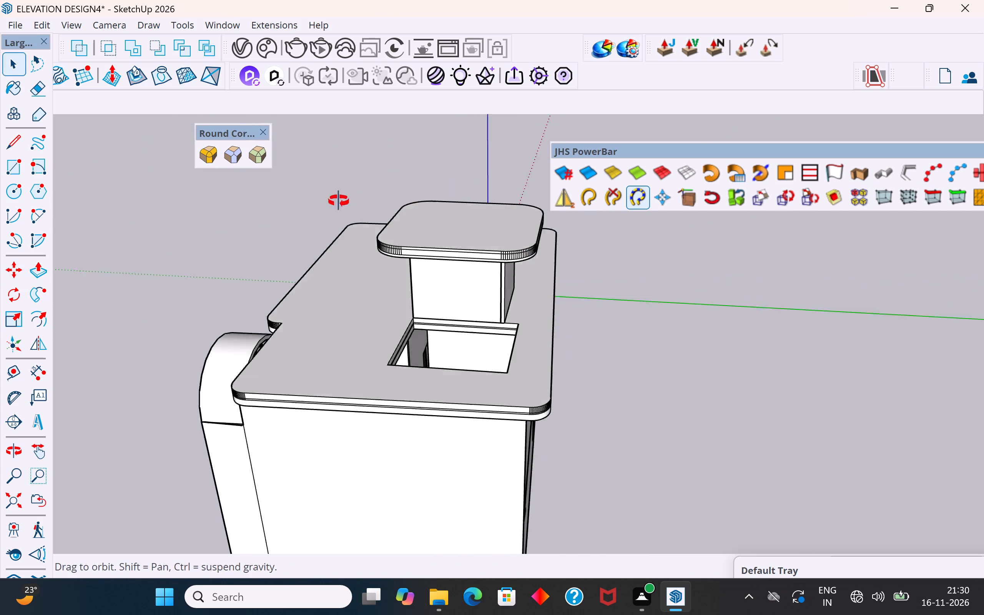
middle_click_drag(339, 201, 341, 299)
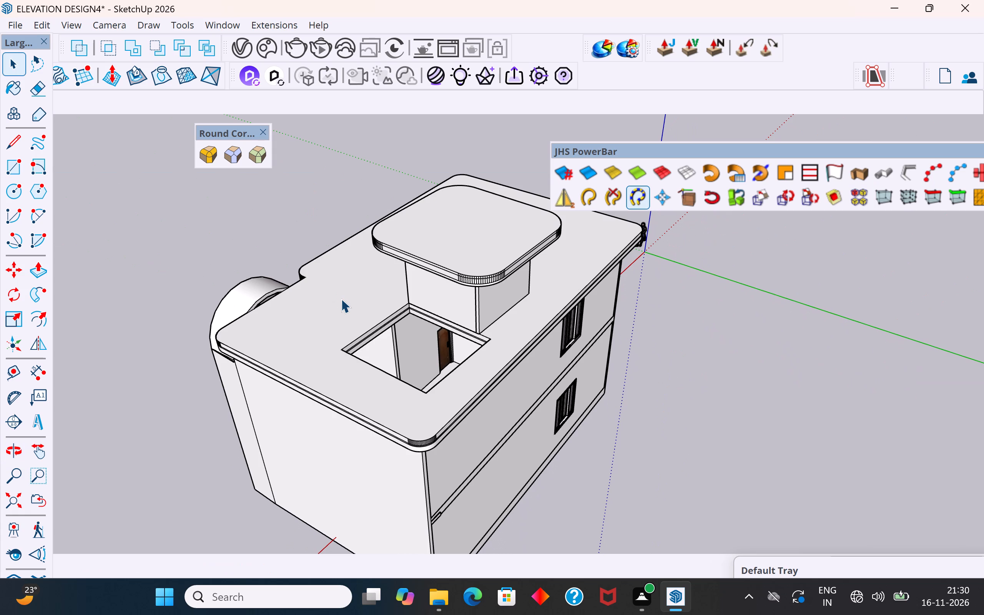
middle_click_drag(404, 338, 327, 494)
scroll(356, 459, "up", 4)
middle_click_drag(383, 421, 229, 387)
scroll(302, 289, "up", 6)
middle_click_drag(319, 279, 294, 156)
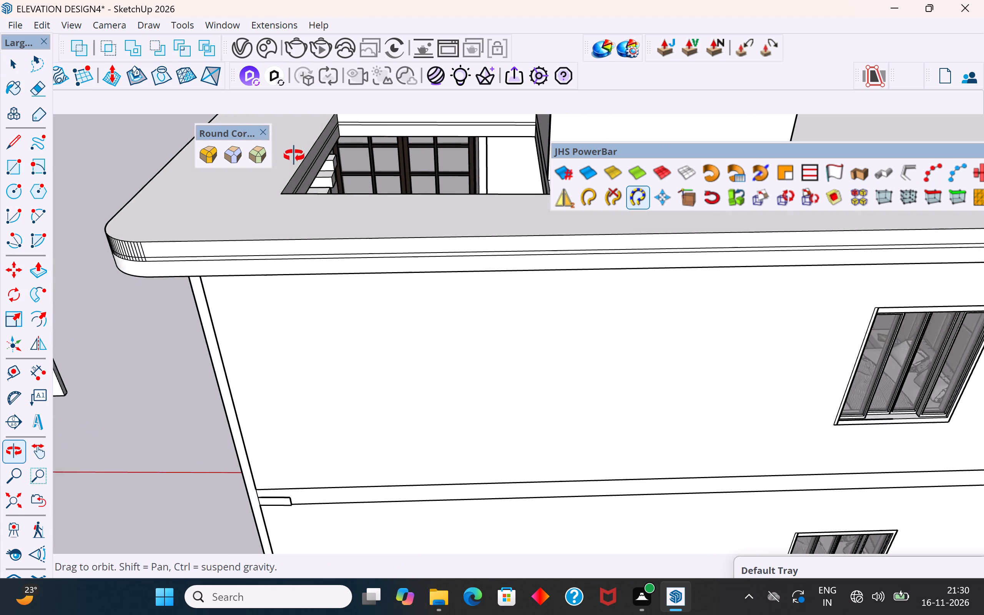
middle_click_drag(294, 156, 295, 158)
scroll(299, 159, "up", 4)
middle_click_drag(303, 160, 270, 173)
scroll(312, 172, "up", 3)
middle_click_drag(332, 171, 264, 184)
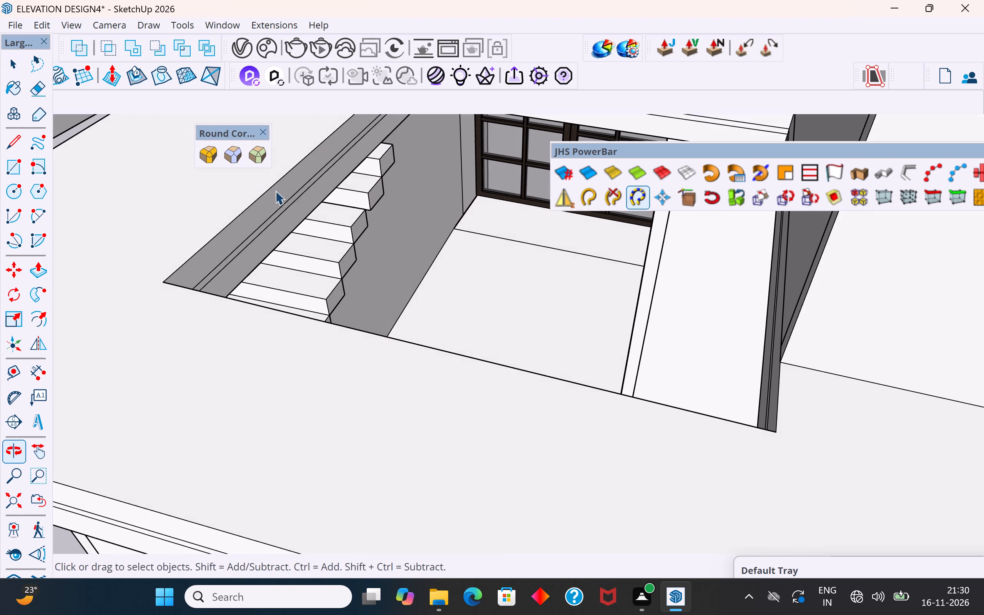
middle_click(306, 186)
scroll(306, 186, "up", 1)
scroll(304, 307, "down", 6)
middle_click_drag(415, 218, 380, 188)
scroll(347, 128, "down", 4)
scroll(363, 334, "down", 5)
scroll(326, 166, "up", 1)
middle_click_drag(326, 166, 318, 139)
Dock the Round Corner toolbar and reposition the floating JHS PowerBar toolbar near the docked toolbars.
left_click_drag(229, 127, 549, 44)
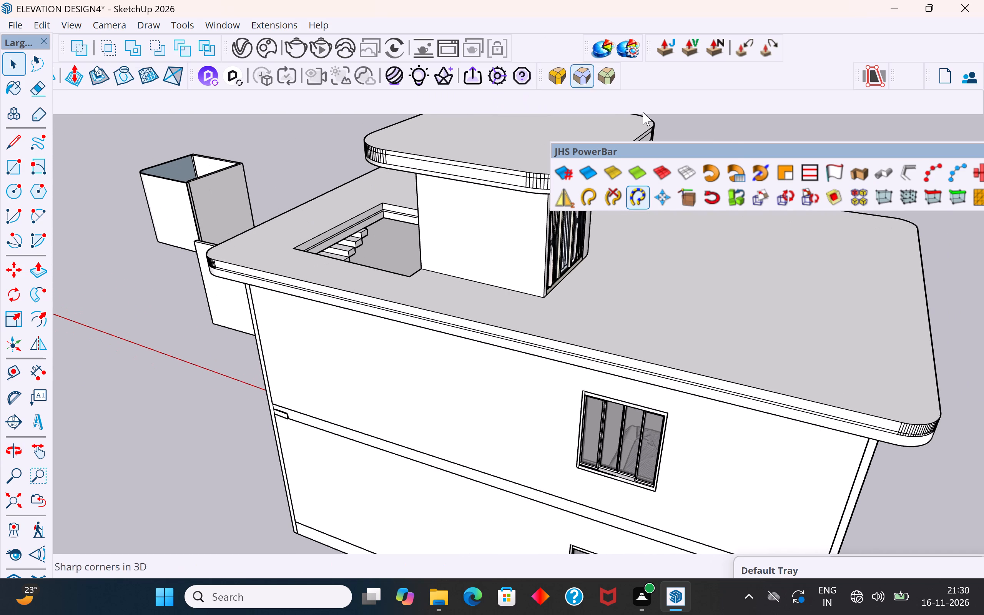
left_click_drag(736, 147, 237, 94)
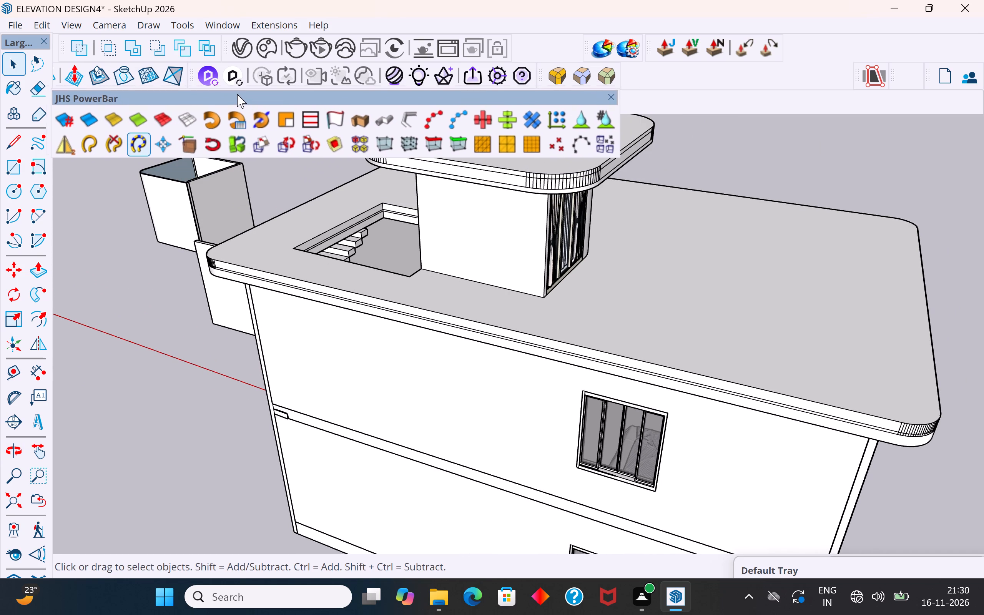
left_click_drag(237, 94, 238, 95)
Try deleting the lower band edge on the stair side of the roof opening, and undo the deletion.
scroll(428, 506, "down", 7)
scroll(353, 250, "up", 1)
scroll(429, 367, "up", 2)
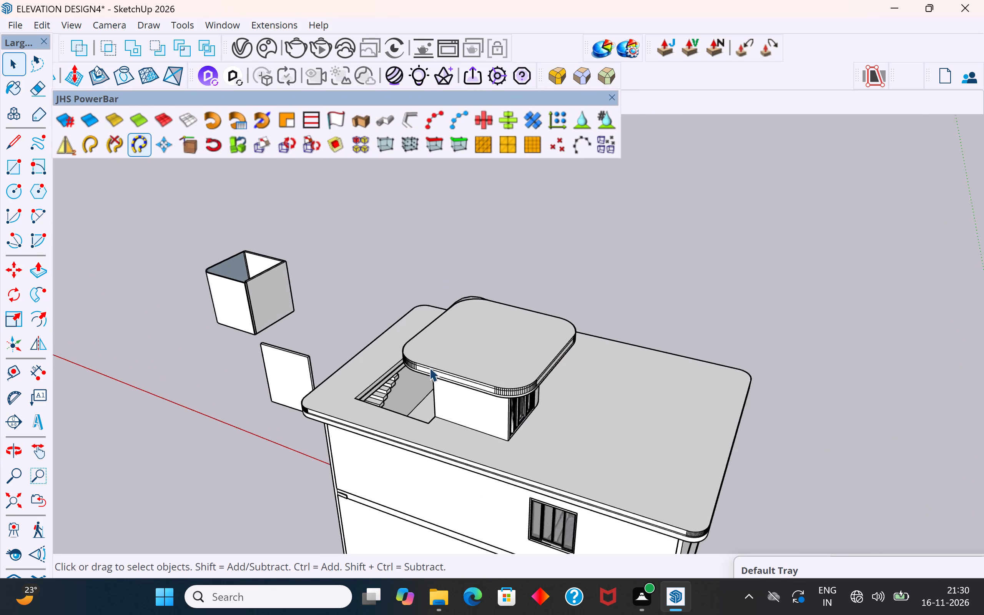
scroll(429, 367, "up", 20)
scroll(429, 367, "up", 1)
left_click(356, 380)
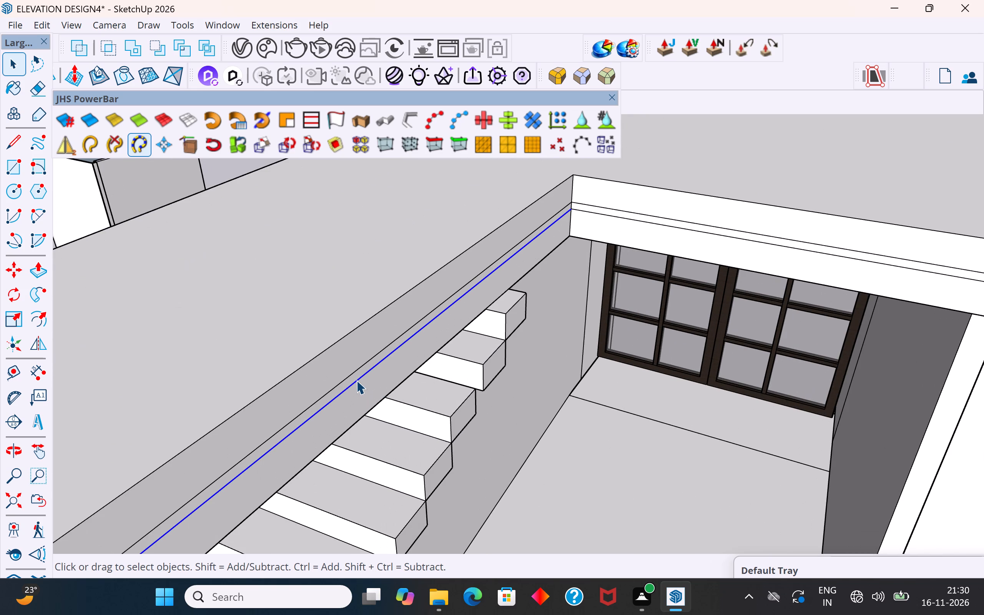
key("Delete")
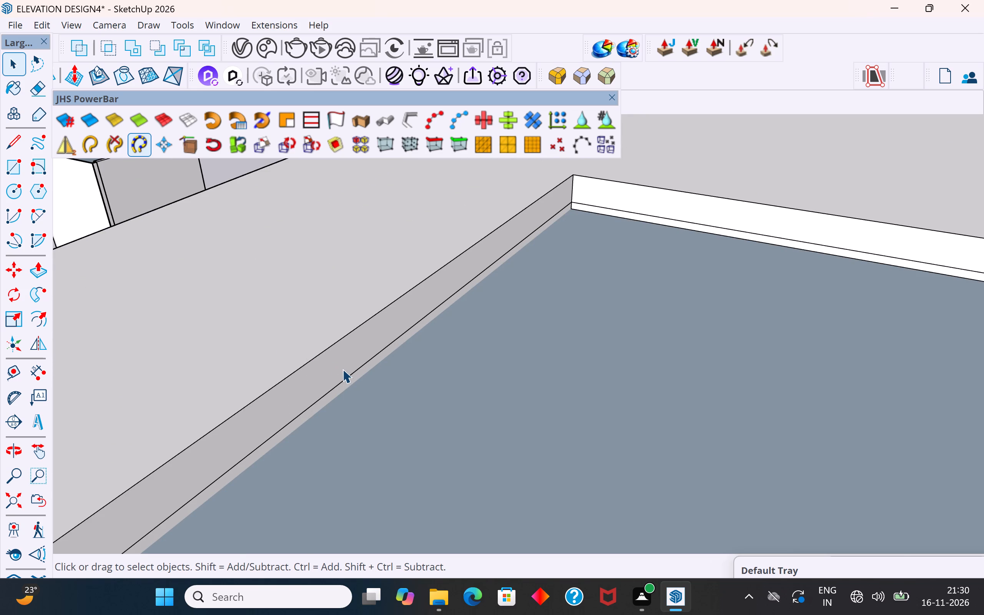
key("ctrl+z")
Push/Pull the upper, narrow middle and lower band faces on the stair side of the roof opening back by equal distances.
left_click(419, 337)
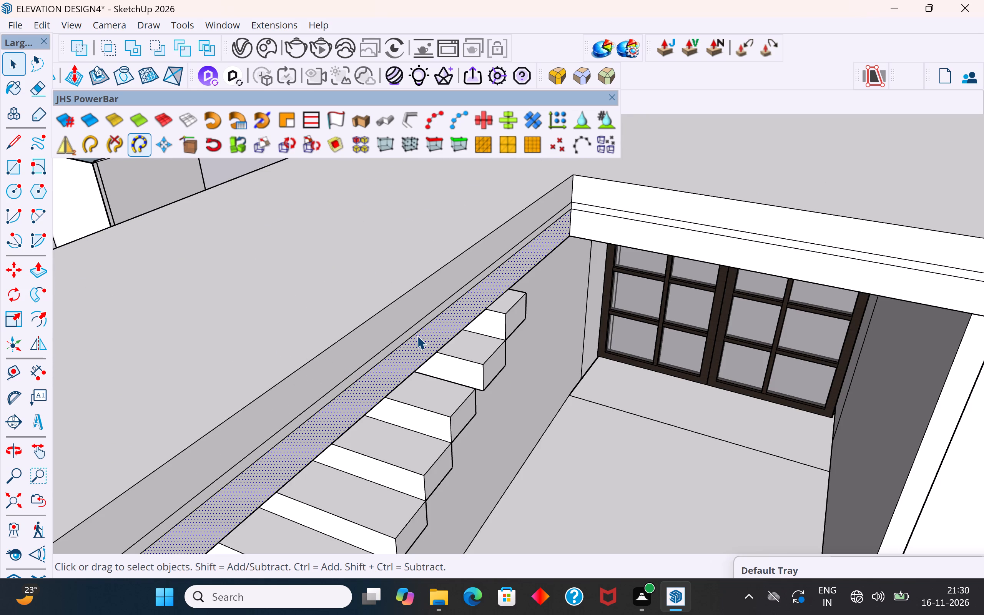
left_click(38, 271)
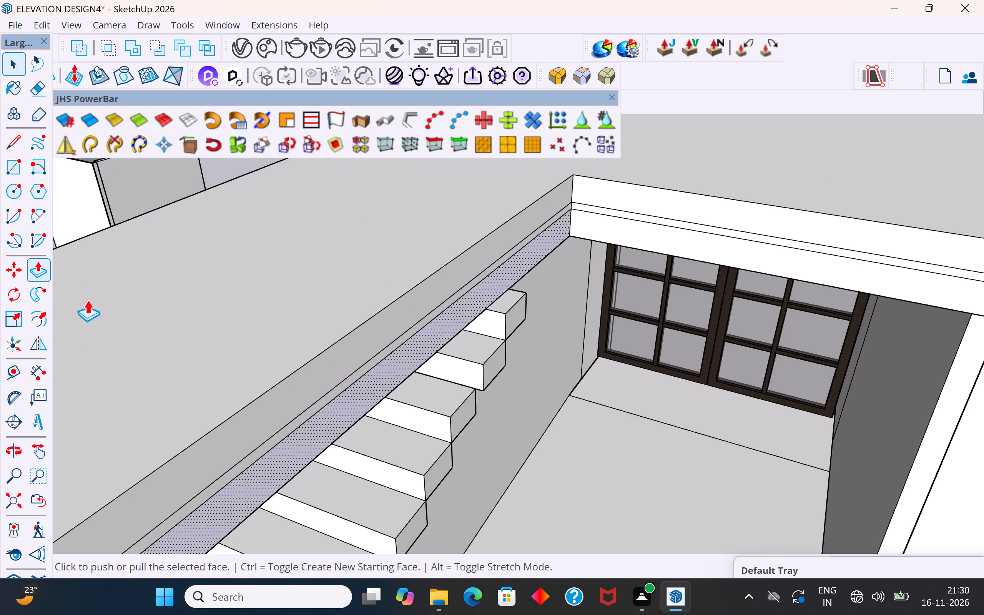
left_click(24, 68)
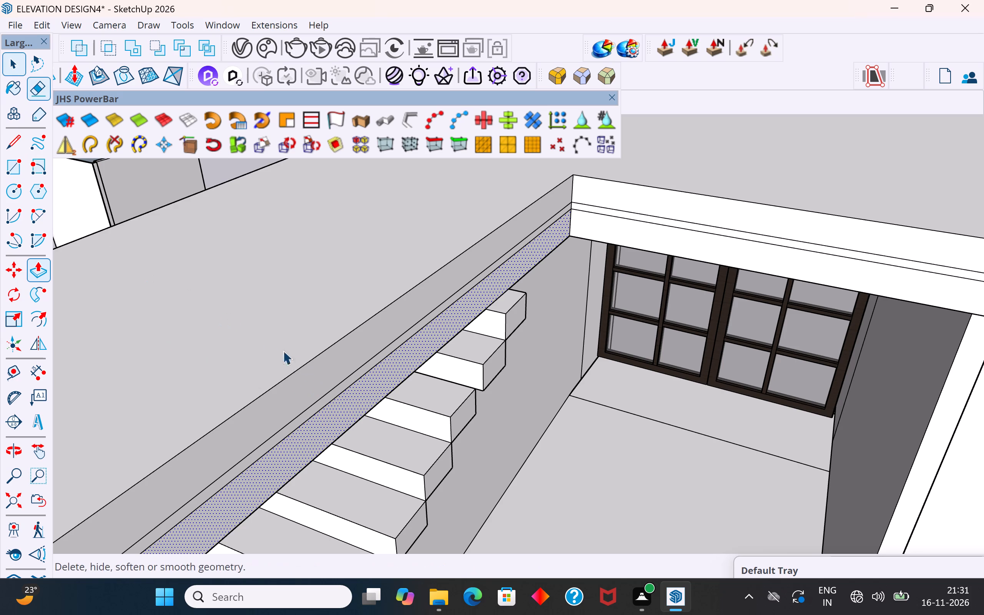
left_click(310, 377)
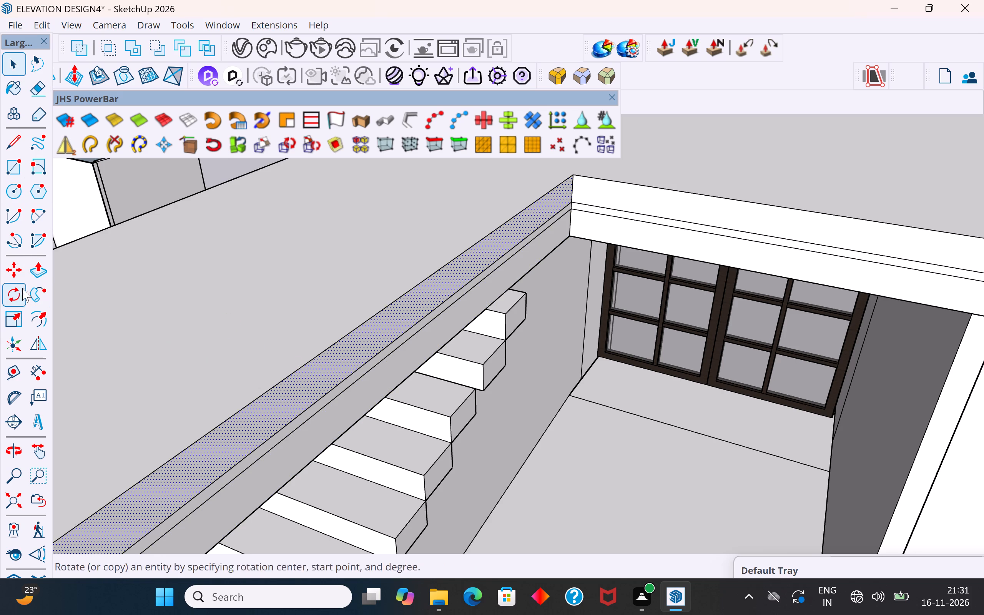
left_click(37, 273)
left_click(355, 359)
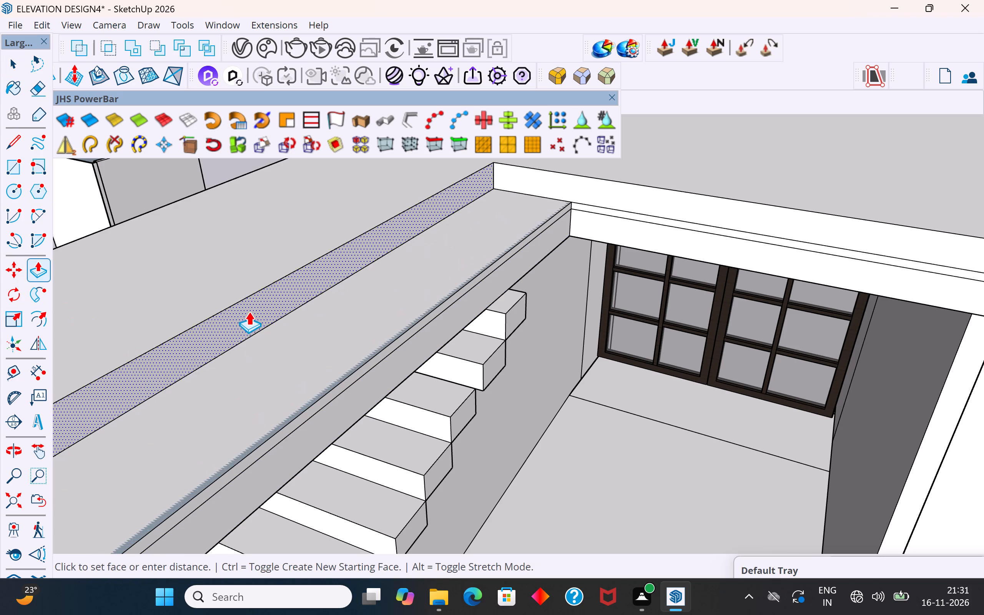
left_click(242, 309)
middle_click_drag(335, 409, 282, 361)
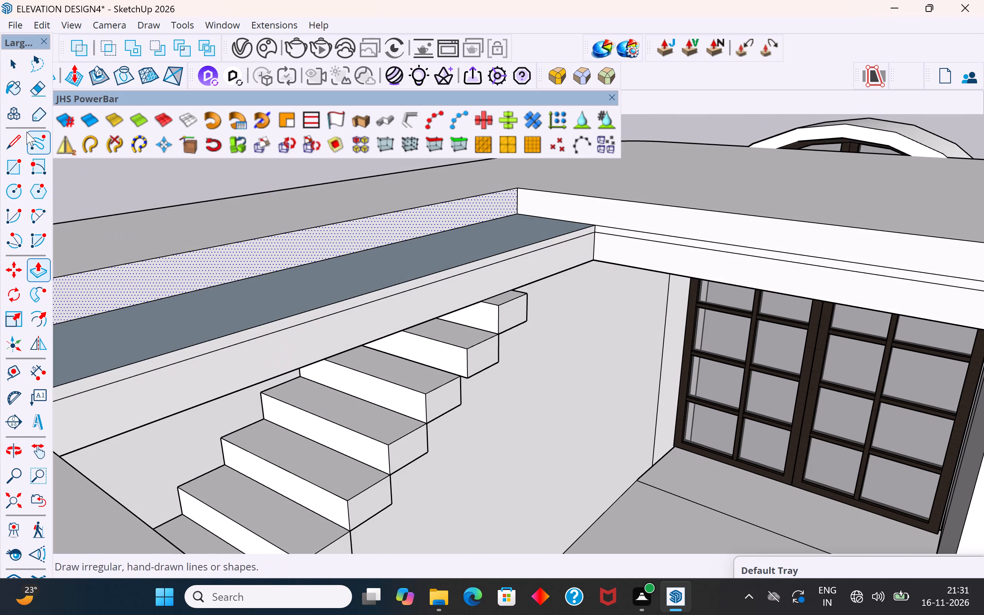
left_click(16, 72)
scroll(183, 352, "up", 3)
left_click(183, 352)
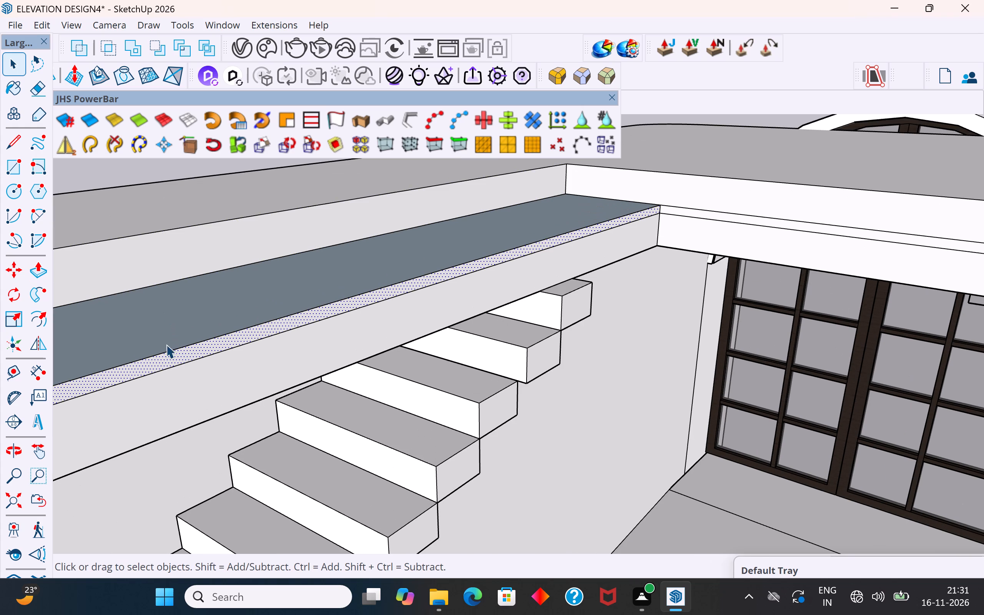
left_click(43, 275)
double_click(196, 350)
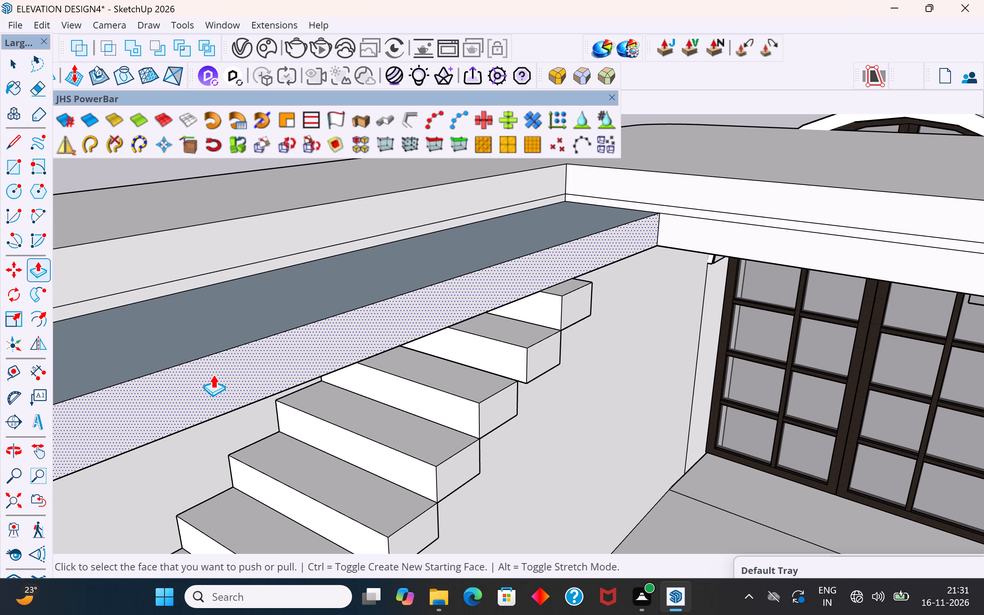
double_click(215, 374)
Push the same three stair-side band faces back a second time, widening the roof opening further above the stairs.
scroll(251, 372, "down", 3)
middle_click_drag(259, 372, 313, 455)
scroll(312, 455, "down", 1)
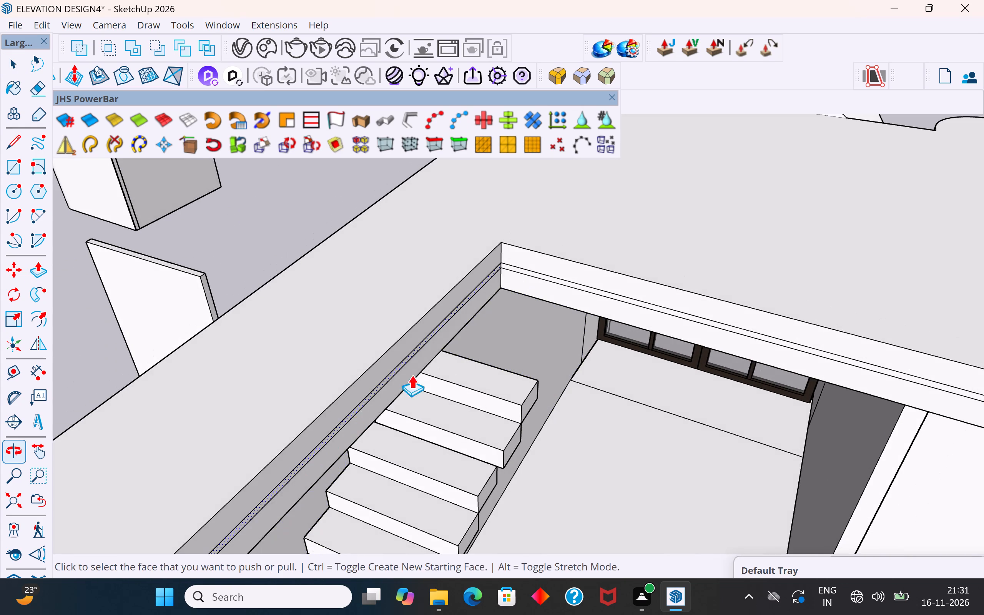
middle_click_drag(432, 332, 370, 312)
left_click(388, 268)
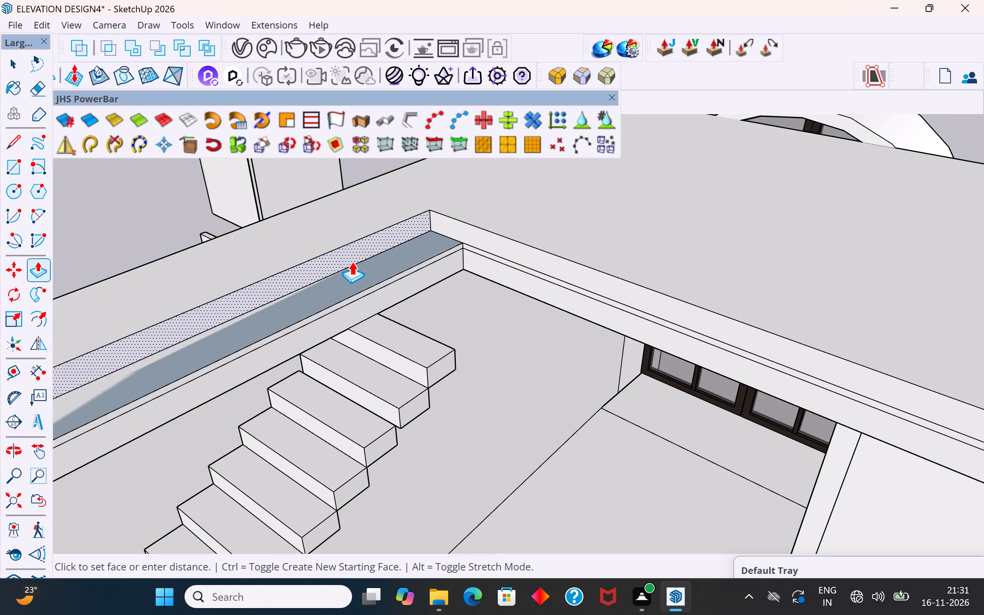
left_click(352, 261)
scroll(366, 279, "up", 9)
double_click(367, 297)
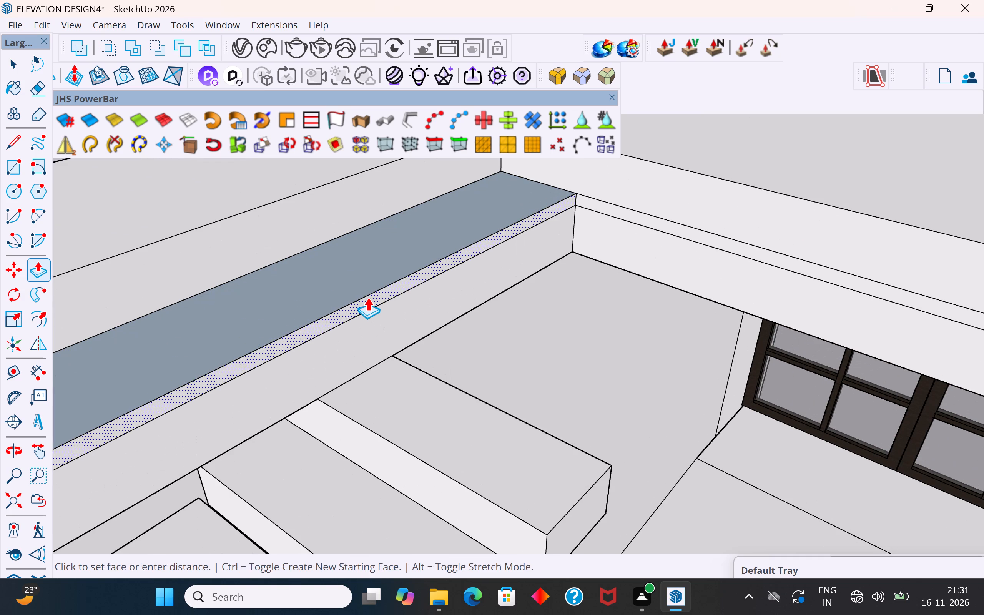
double_click(377, 326)
left_click(5, 61)
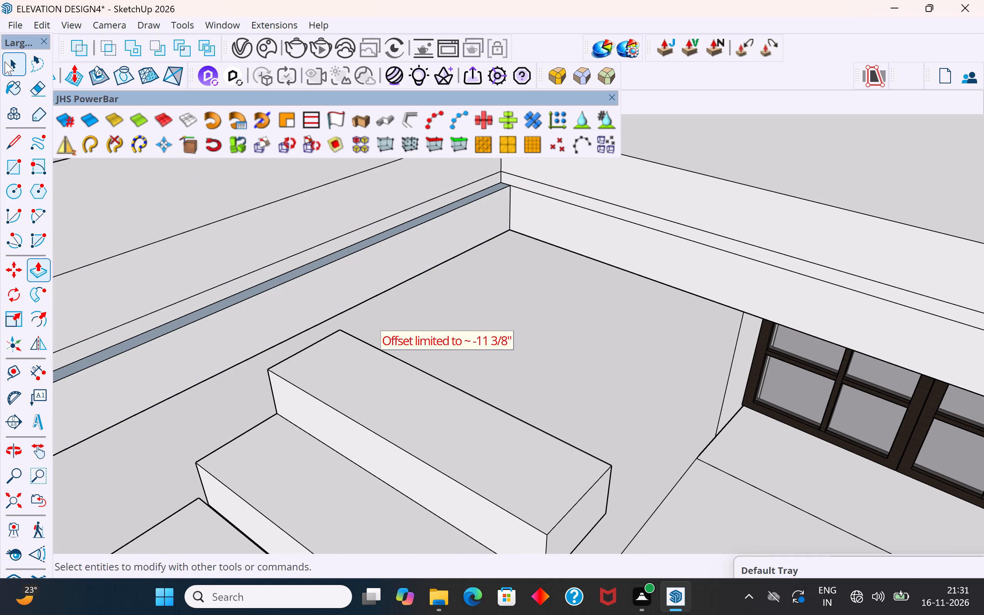
Pull the lower band face on the opening's stair side slightly out toward the stairs.
scroll(349, 465, "down", 5)
middle_click_drag(369, 486, 315, 396)
scroll(342, 363, "up", 4)
middle_click_drag(291, 371, 301, 356)
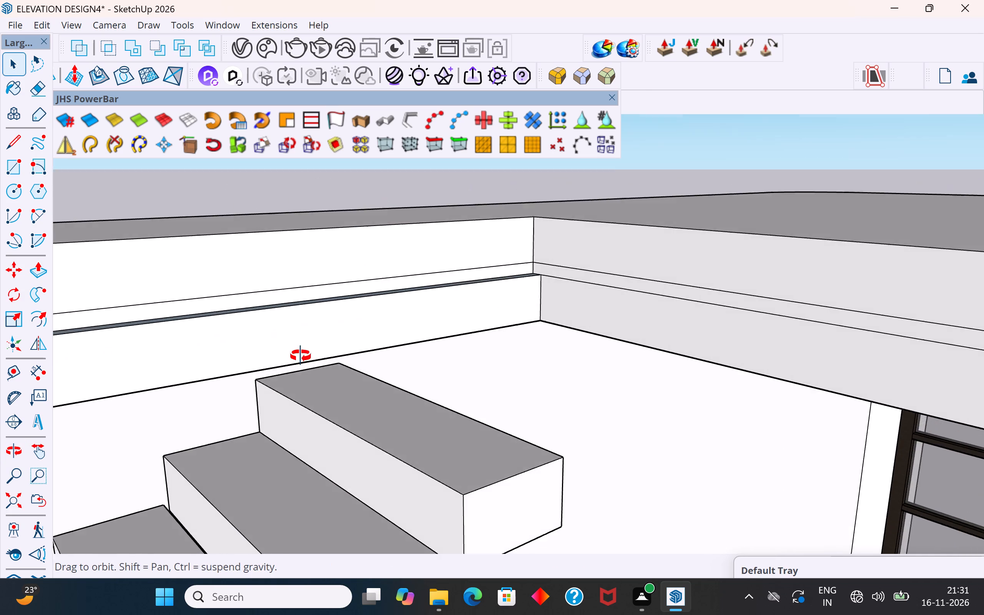
middle_click_drag(301, 356, 492, 313)
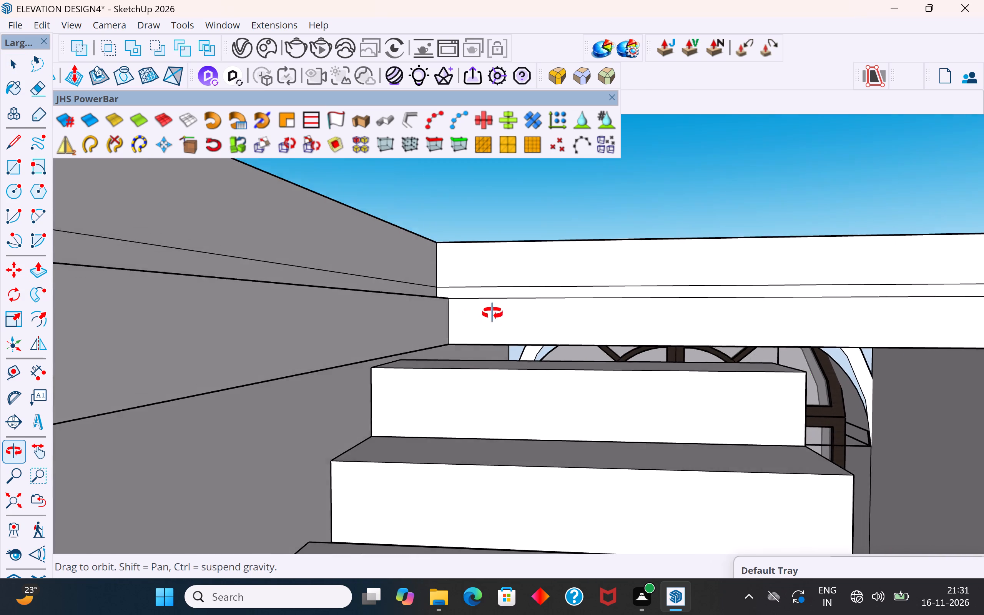
middle_click_drag(492, 313, 491, 314)
left_click(396, 337)
left_click(32, 269)
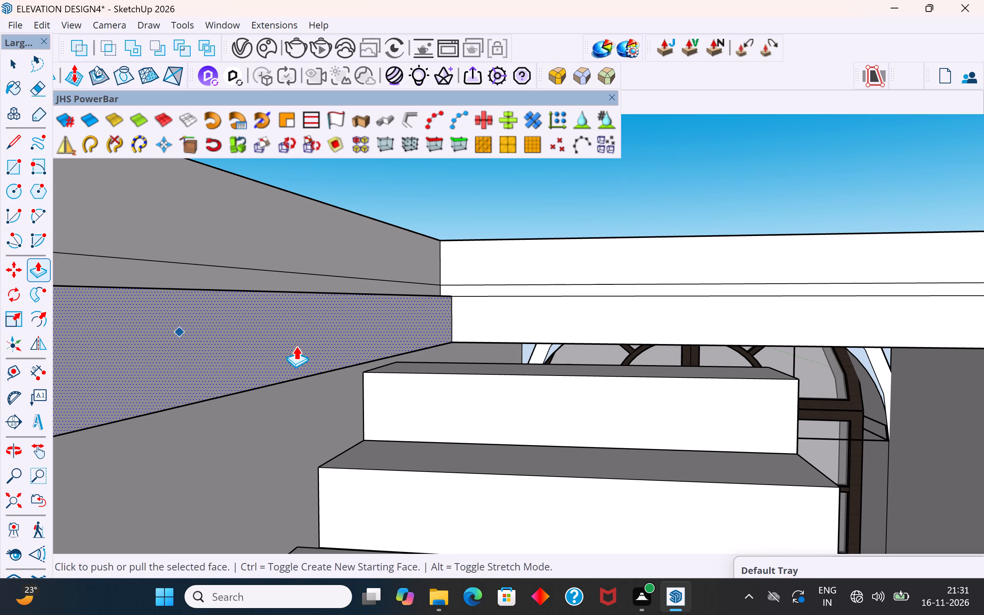
left_click(351, 370)
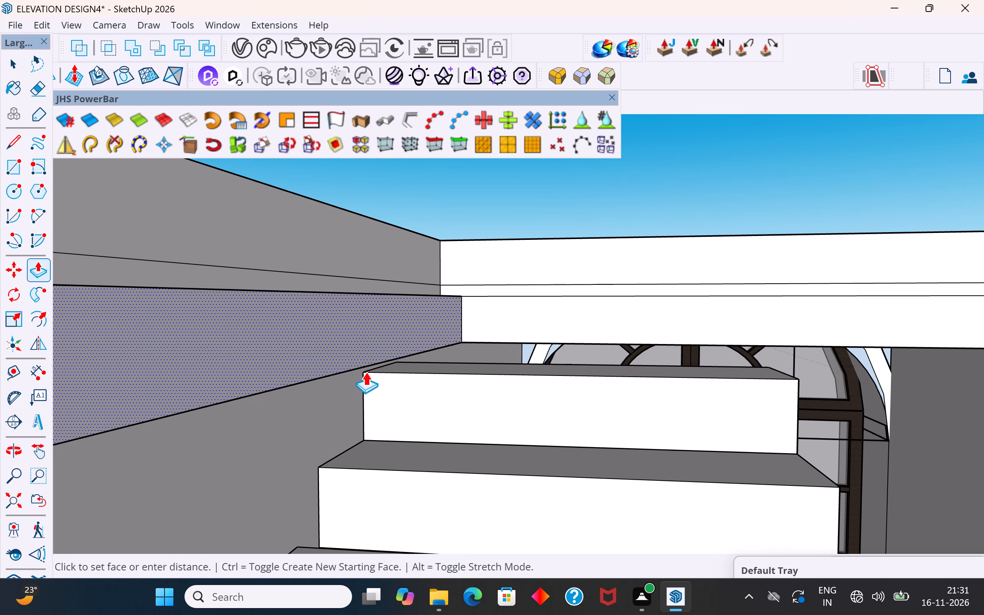
left_click(366, 377)
scroll(396, 501, "down", 3)
middle_click_drag(422, 447, 409, 507)
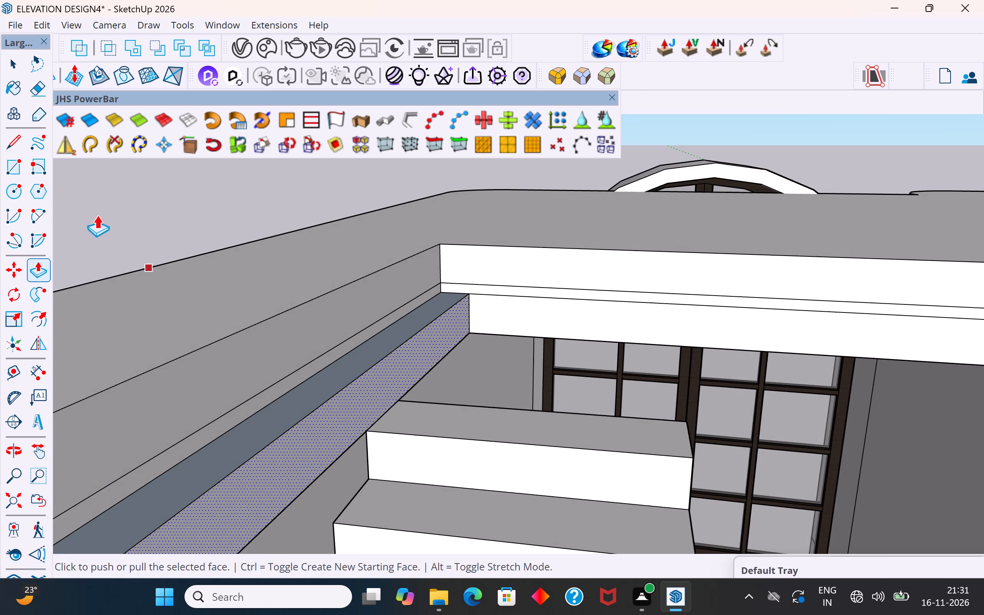
left_click(14, 66)
left_click_drag(99, 178, 105, 187)
Pull the narrow middle band face on the opening's stair side out flush with the lower band.
scroll(339, 423, "up", 2)
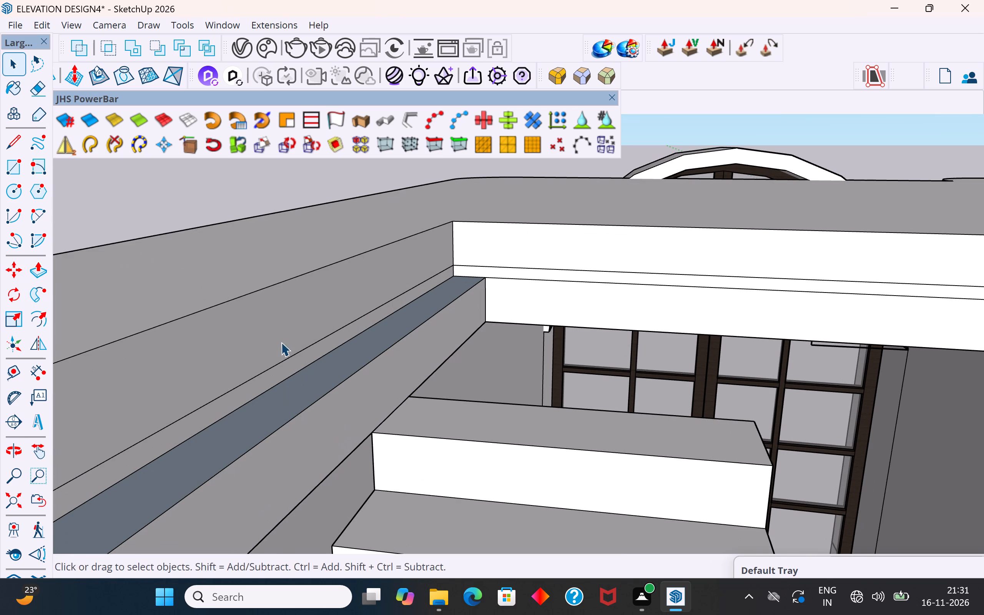
left_click(296, 366)
left_click(40, 273)
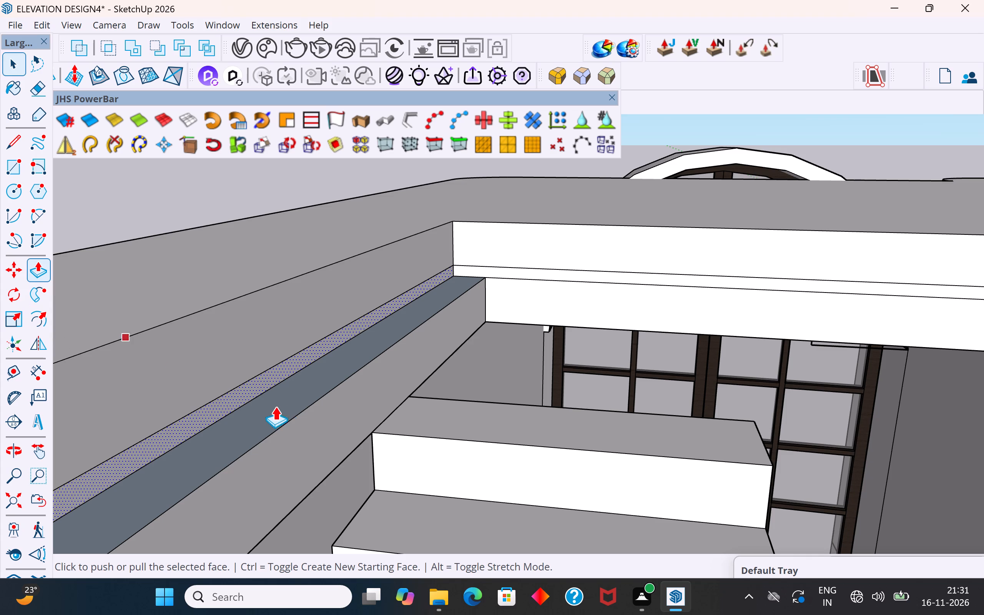
left_click(299, 374)
left_click(304, 416)
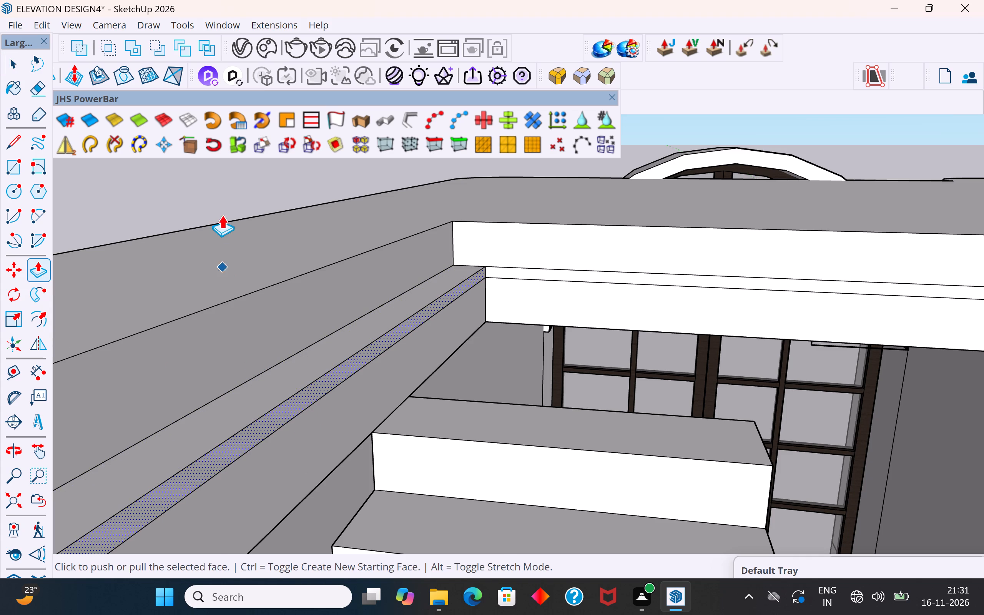
left_click(15, 68)
left_click(118, 194)
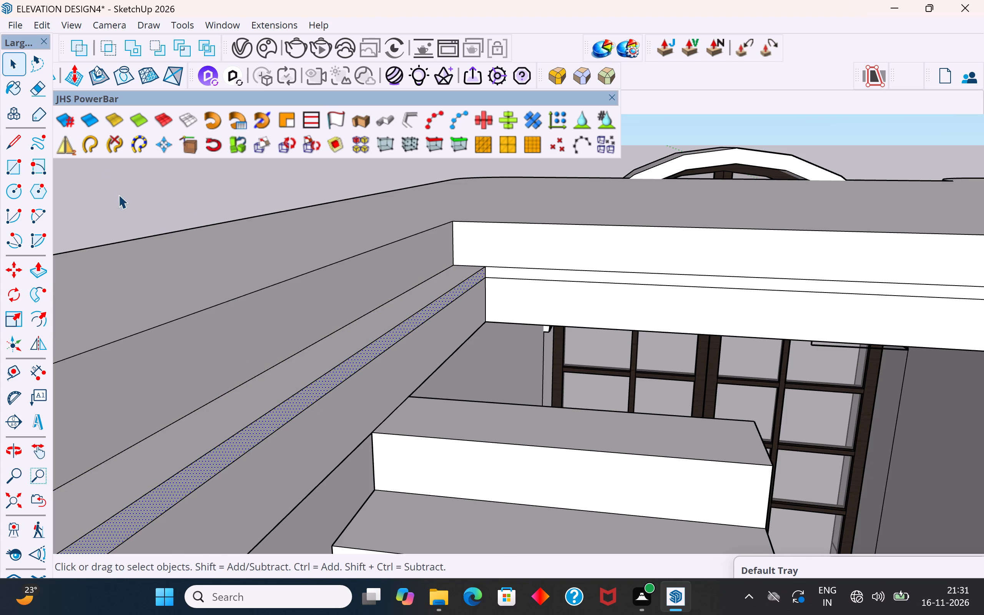
Pull the upper band face on the opening's stair side out flush with the middle and lower bands.
left_click(300, 350)
left_click(302, 326)
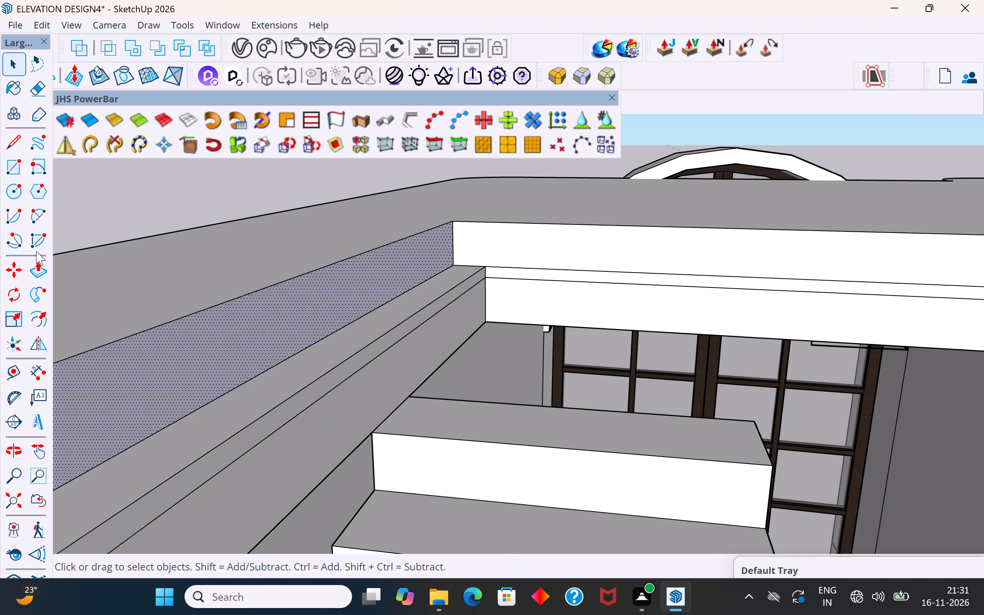
left_click(38, 272)
left_click_drag(310, 346, 314, 346)
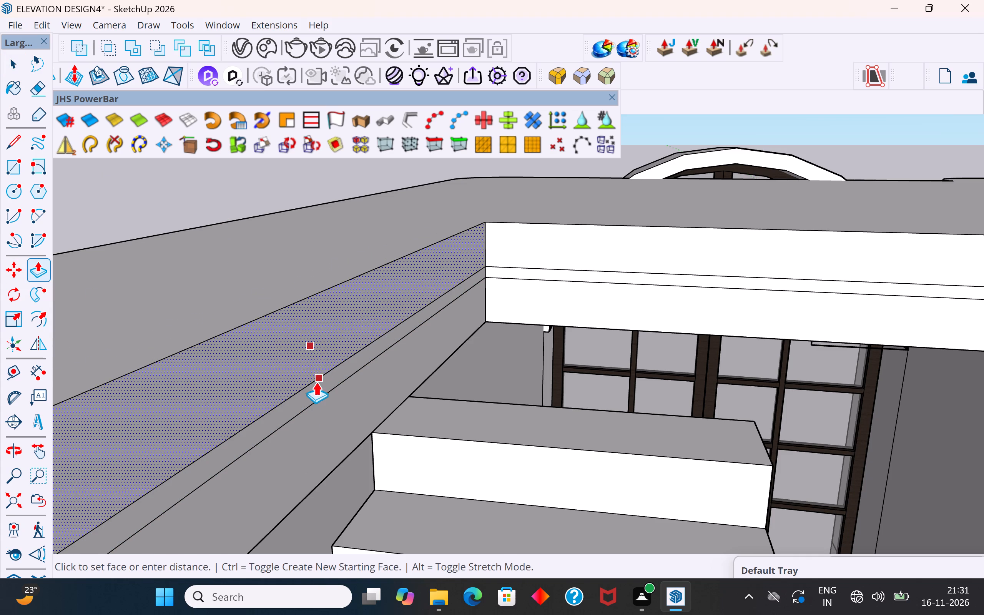
left_click(315, 382)
left_click(15, 69)
left_click(152, 206)
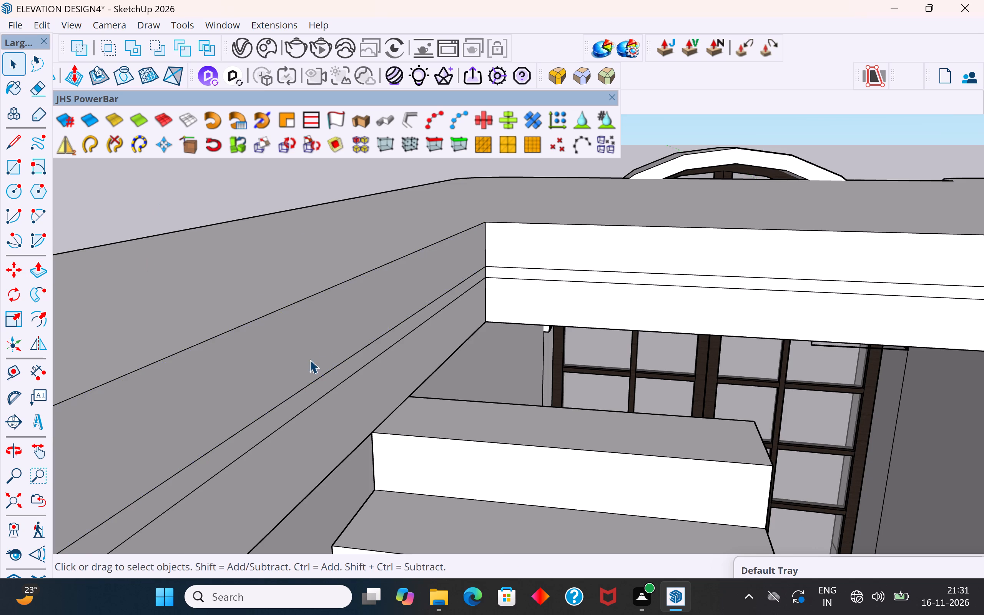
Push/Pull the lower band face on the opening side beyond the top step out toward the stairs.
scroll(291, 366, "down", 10)
left_click(300, 239)
scroll(374, 263, "down", 5)
middle_click_drag(383, 311, 337, 426)
scroll(408, 380, "down", 4)
middle_click_drag(408, 388, 452, 459)
scroll(453, 444, "up", 4)
middle_click_drag(450, 431, 451, 341)
scroll(417, 362, "up", 6)
middle_click_drag(395, 346, 337, 287)
left_click(339, 222)
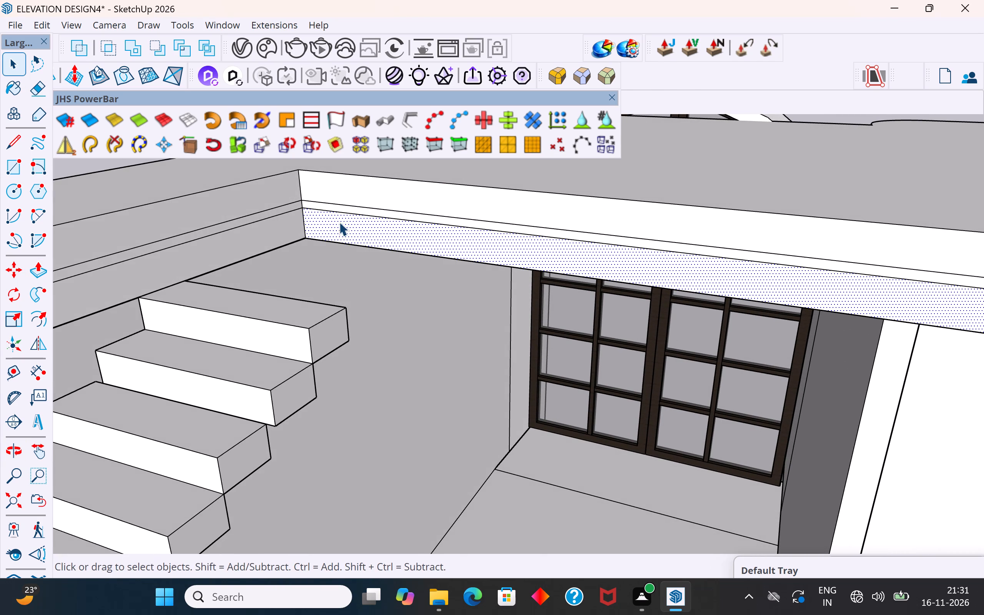
left_click(41, 272)
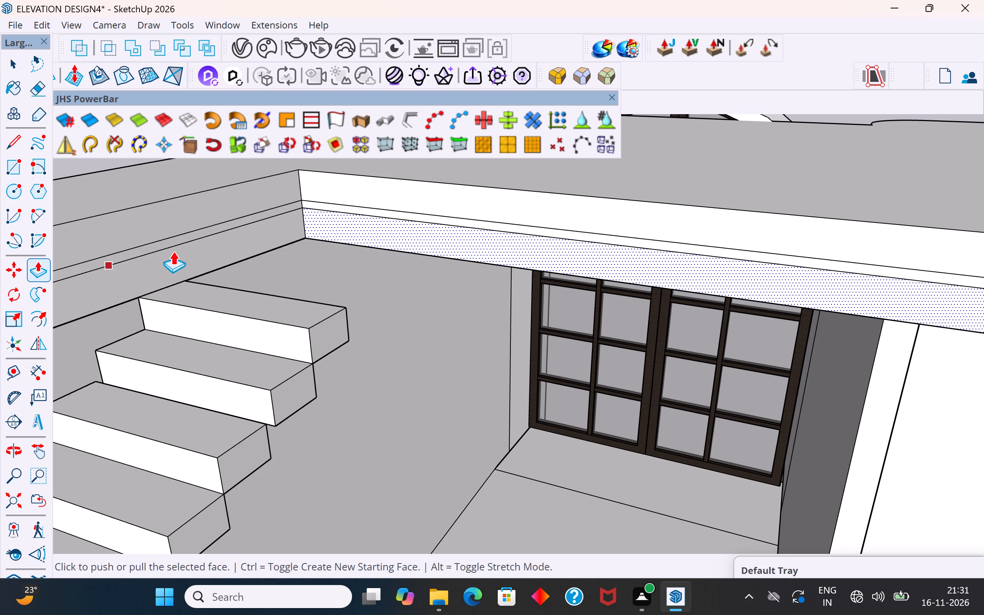
left_click(301, 213)
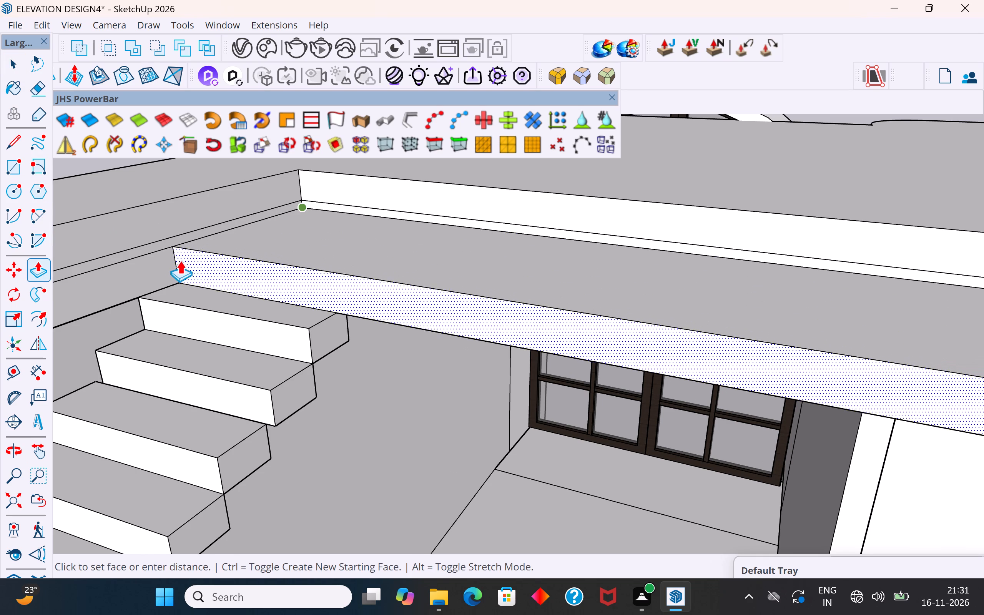
left_click(176, 239)
left_click(17, 60)
Push/Pull that same lower band face again to line it up with the back edge of the top step.
scroll(198, 252, "up", 4)
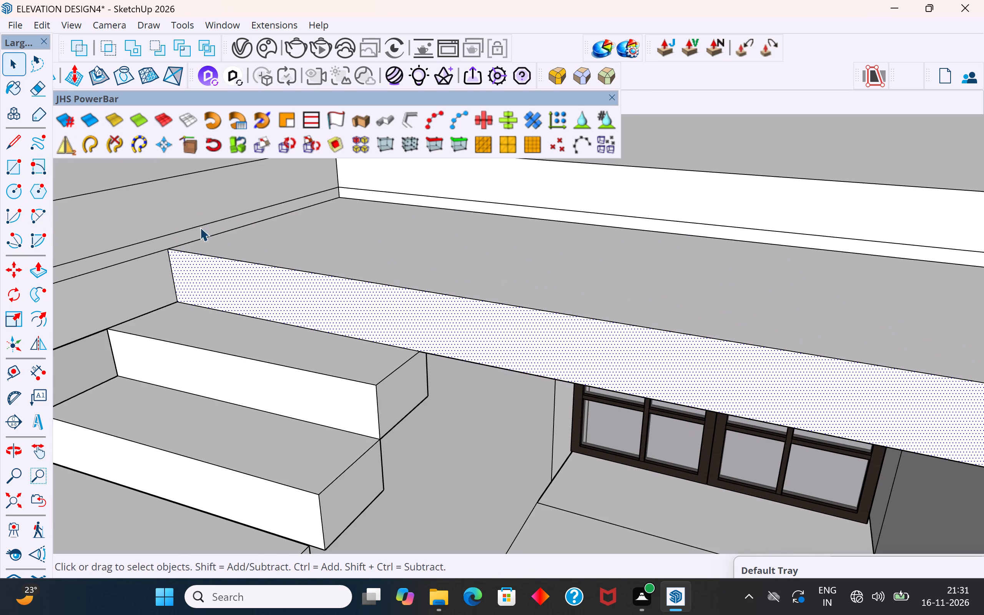
left_click(36, 269)
left_click(187, 295)
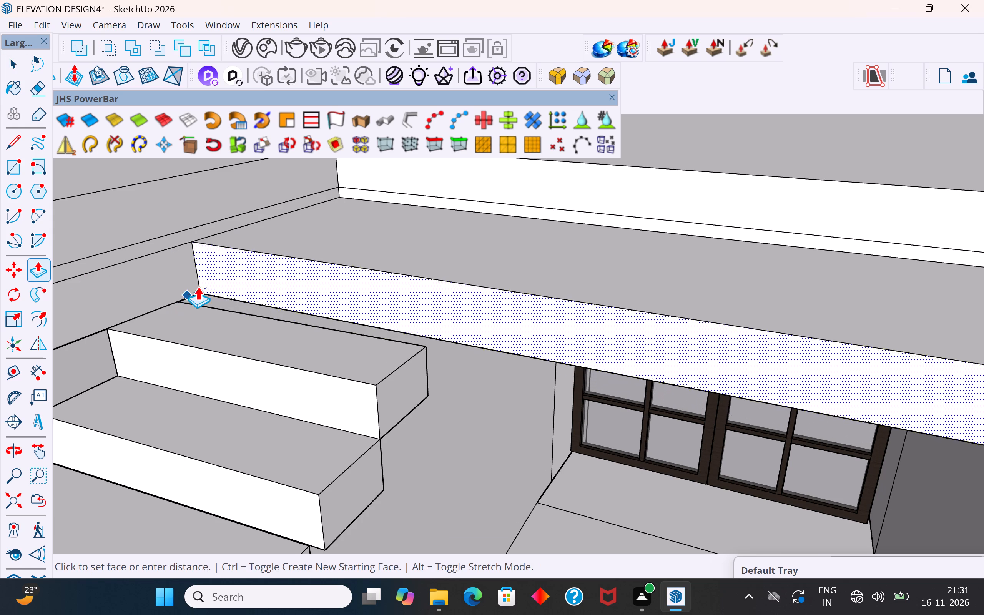
middle_click_drag(189, 298, 240, 219)
scroll(189, 297, "up", 8)
middle_click_drag(171, 303, 169, 370)
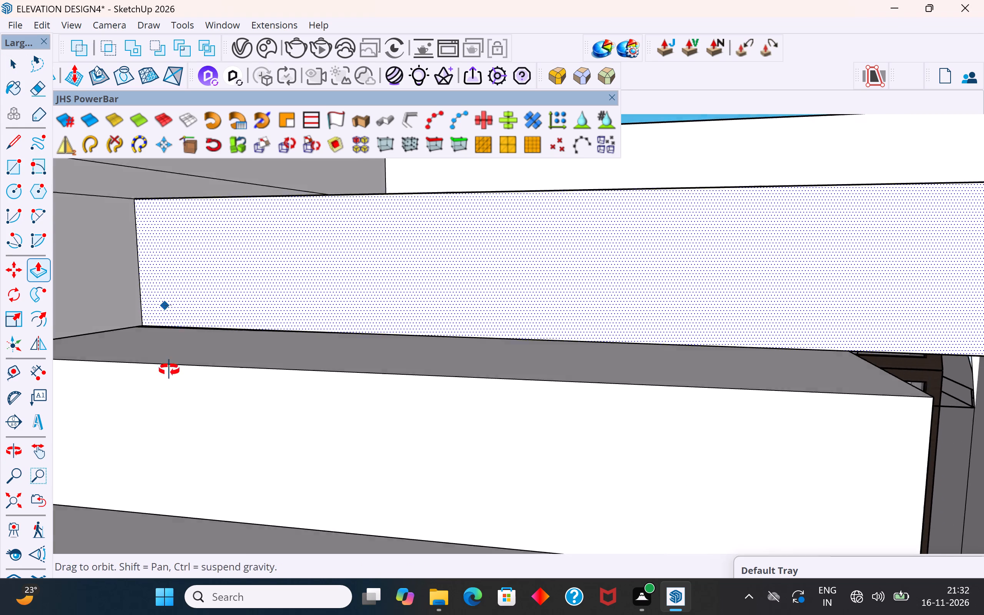
middle_click_drag(169, 370, 152, 437)
scroll(140, 425, "up", 3)
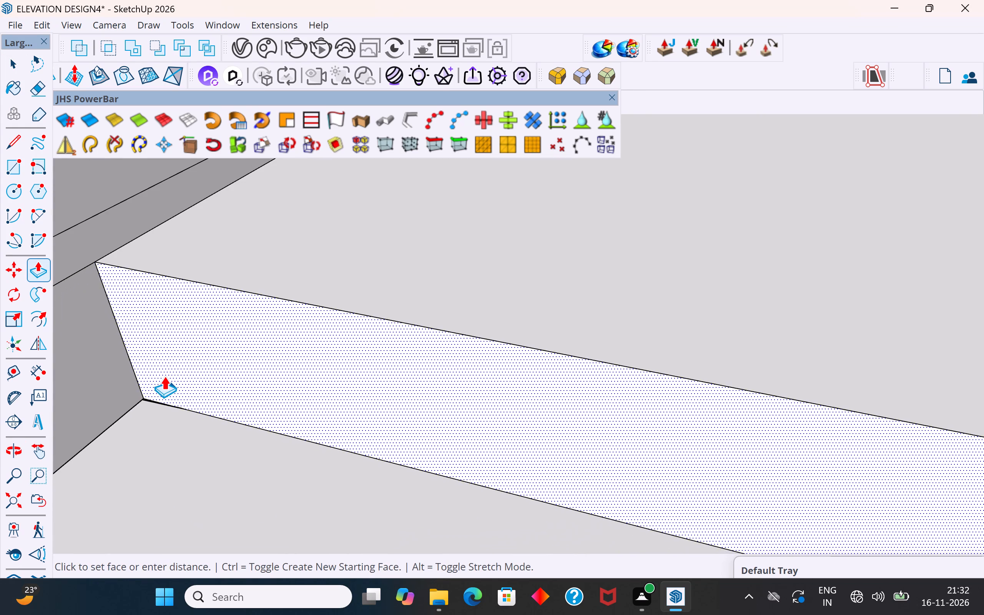
left_click(162, 380)
scroll(313, 442, "down", 12)
middle_click_drag(334, 412, 319, 328)
left_click(14, 63)
left_click(141, 184)
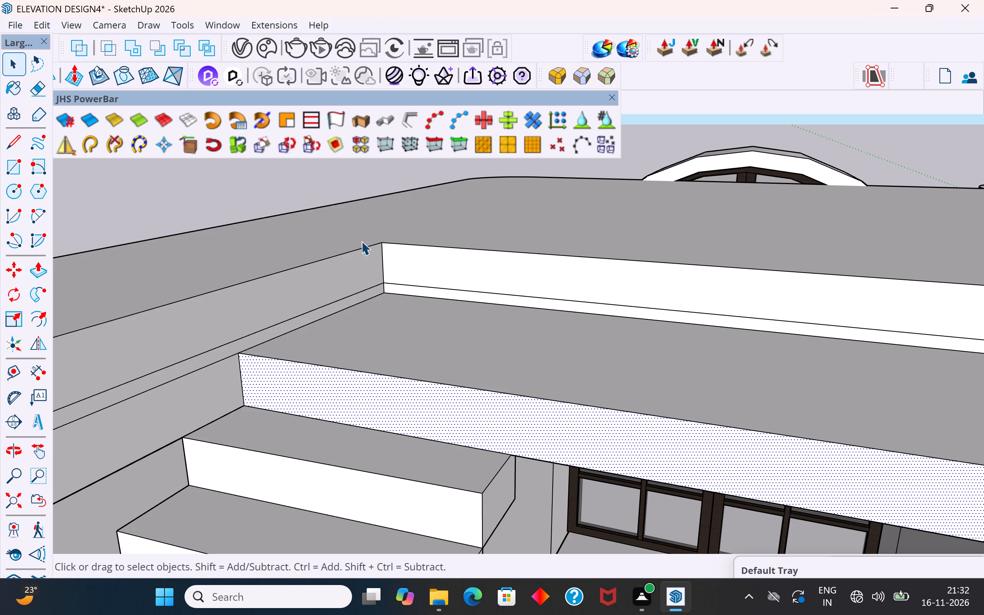
Examine the narrow middle band beyond the top step and the whole roof opening from several sides.
scroll(422, 315, "up", 3)
left_click(448, 287)
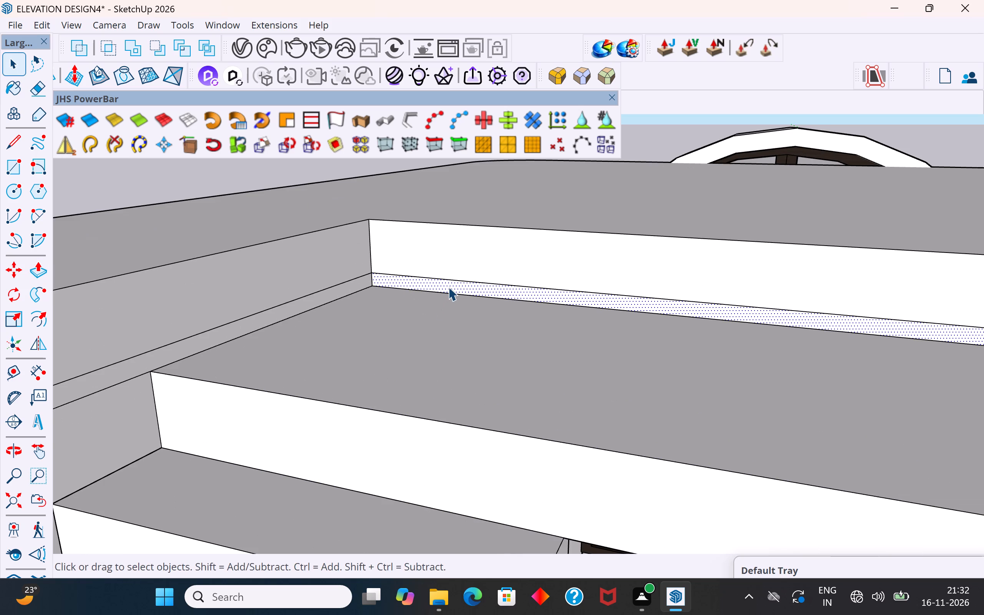
scroll(448, 287, "down", 9)
middle_click_drag(478, 294, 452, 321)
scroll(440, 334, "up", 1)
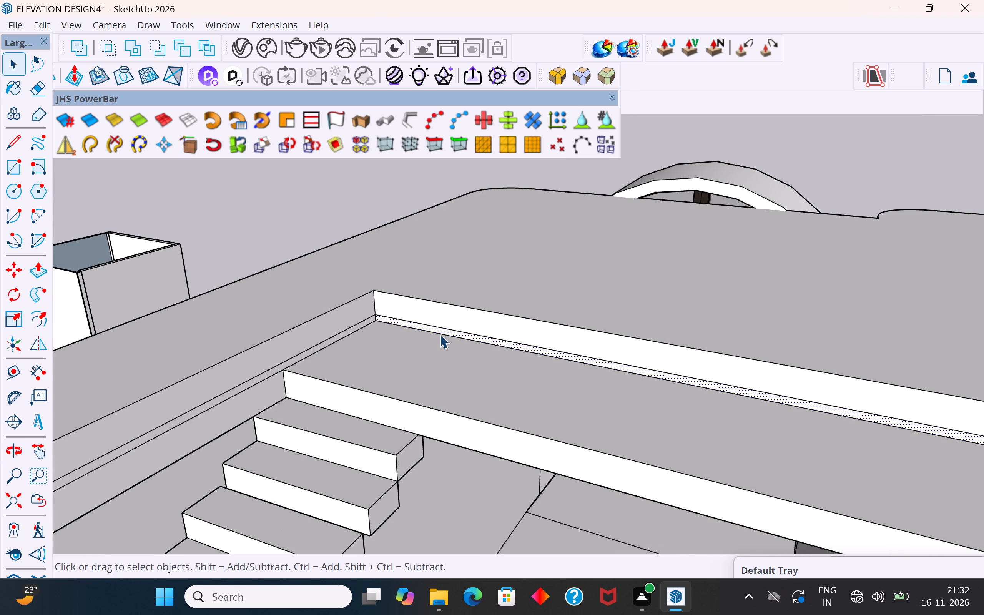
scroll(440, 334, "down", 4)
middle_click_drag(440, 334, 612, 380)
scroll(613, 381, "up", 1)
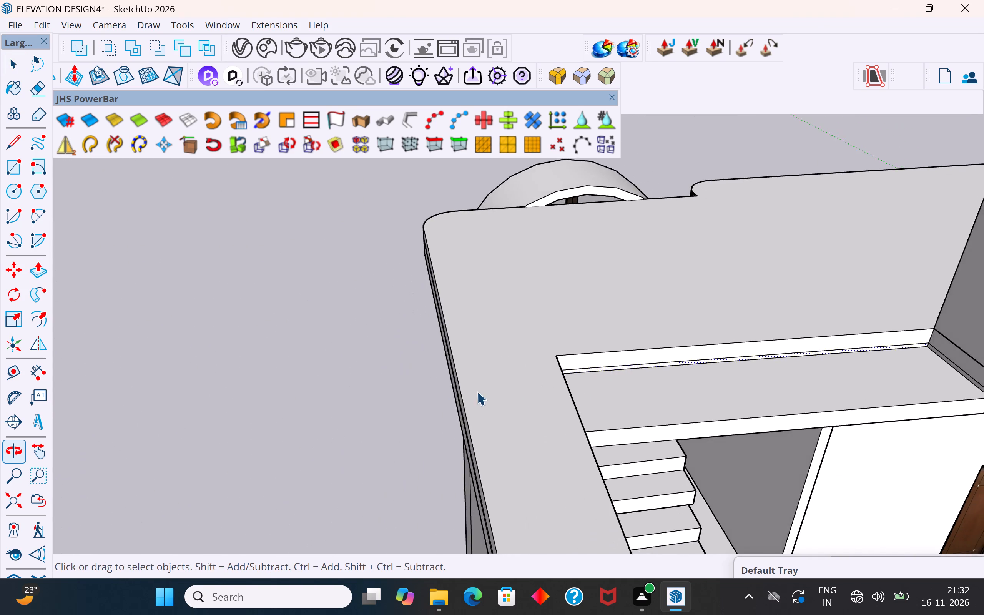
scroll(411, 391, "down", 5)
middle_click_drag(535, 407, 764, 428)
scroll(0, 614, "down", 2)
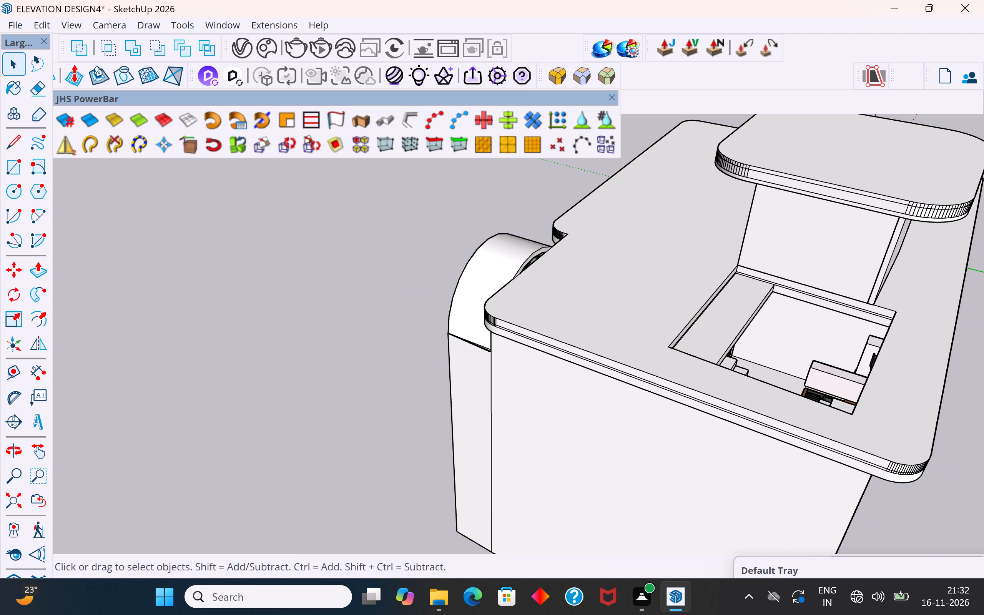
scroll(400, 385, "down", 3)
middle_click_drag(471, 336, 320, 328)
scroll(517, 352, "up", 3)
middle_click_drag(547, 362, 532, 363)
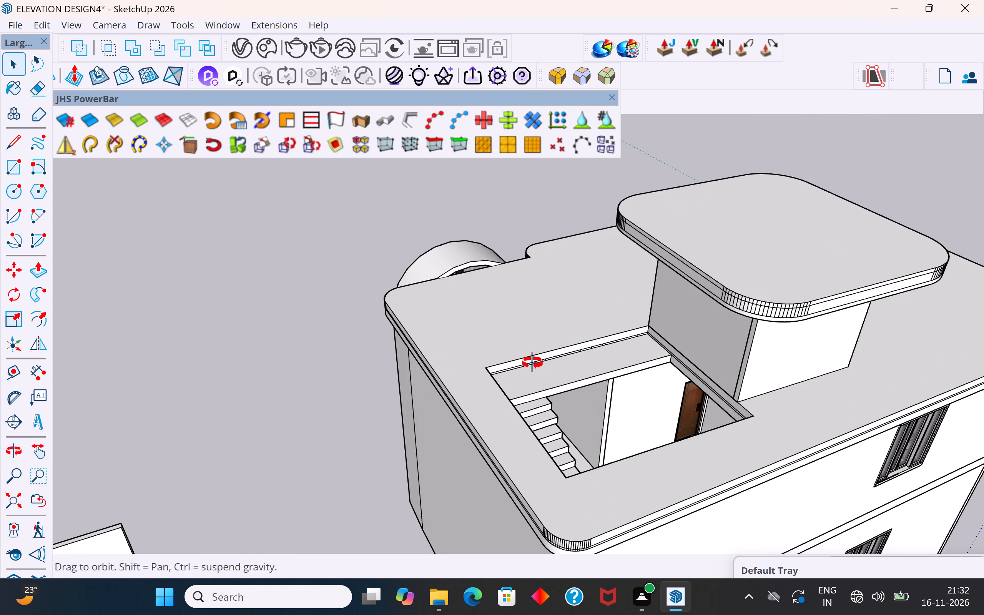
middle_click_drag(532, 363, 508, 368)
scroll(509, 392, "up", 3)
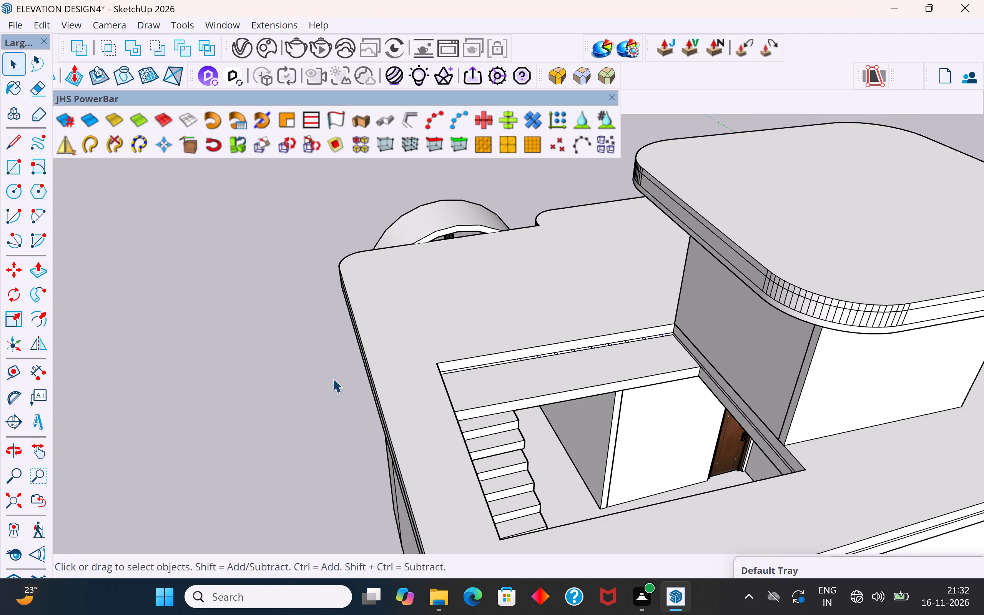
left_click(234, 33)
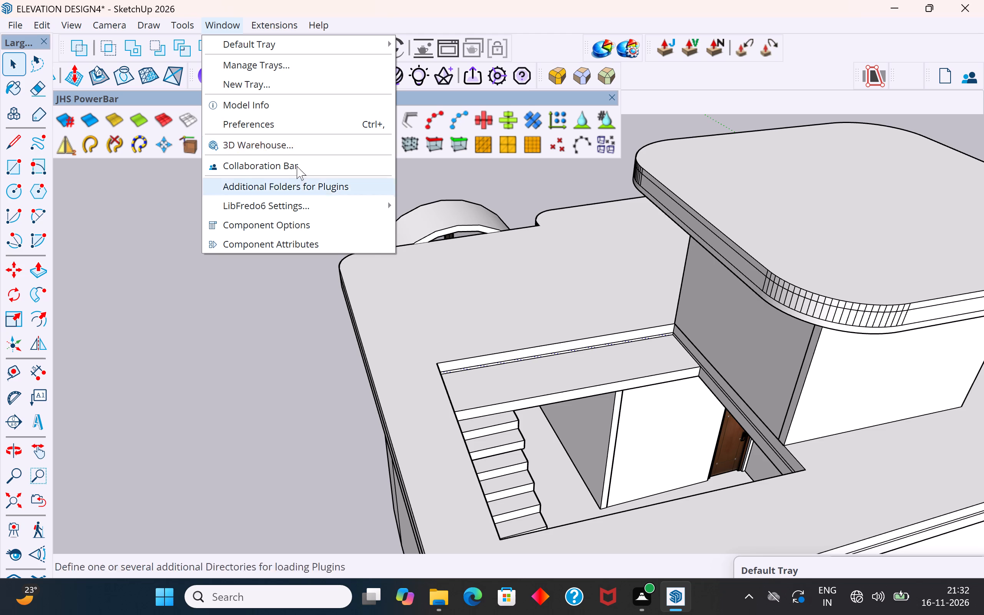
left_click(349, 195)
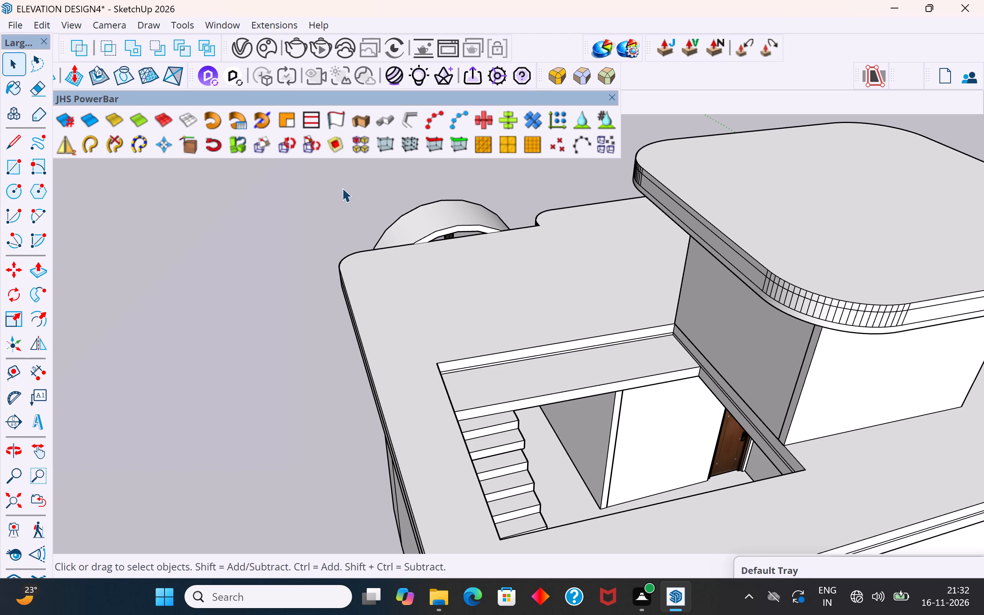
scroll(331, 204, "down", 4)
middle_click_drag(430, 404, 460, 470)
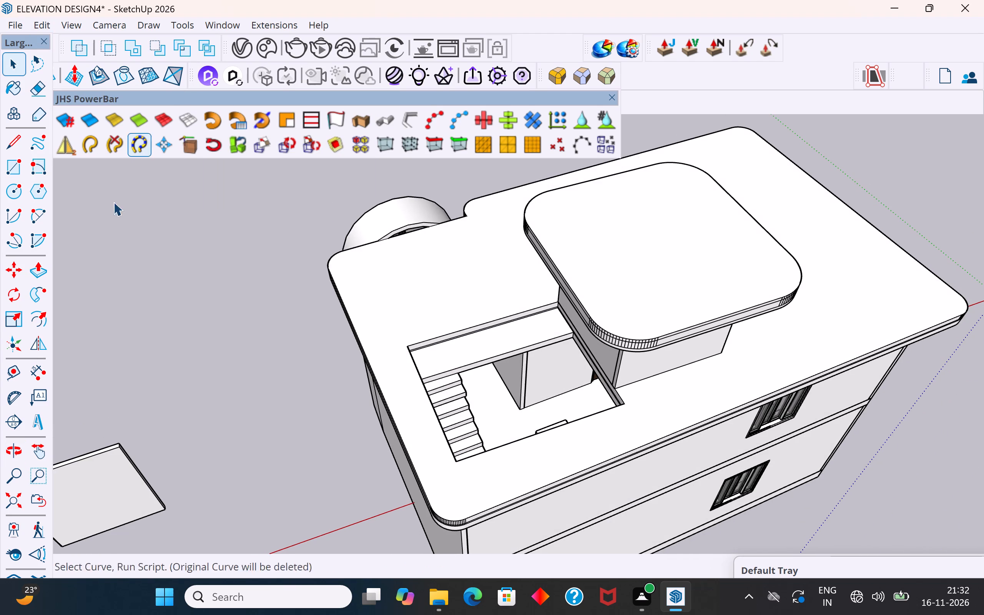
left_click(230, 249)
Start a MajRail railing with poles at the roof room's wall corner and the nearest corner of the roof opening.
left_click(228, 26)
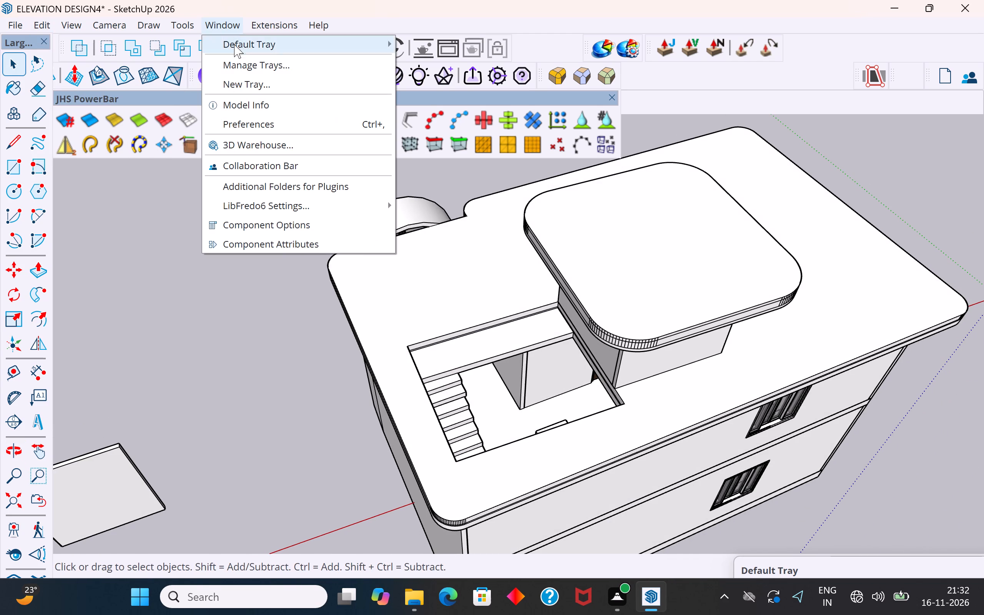
left_click(269, 25)
left_click(269, 24)
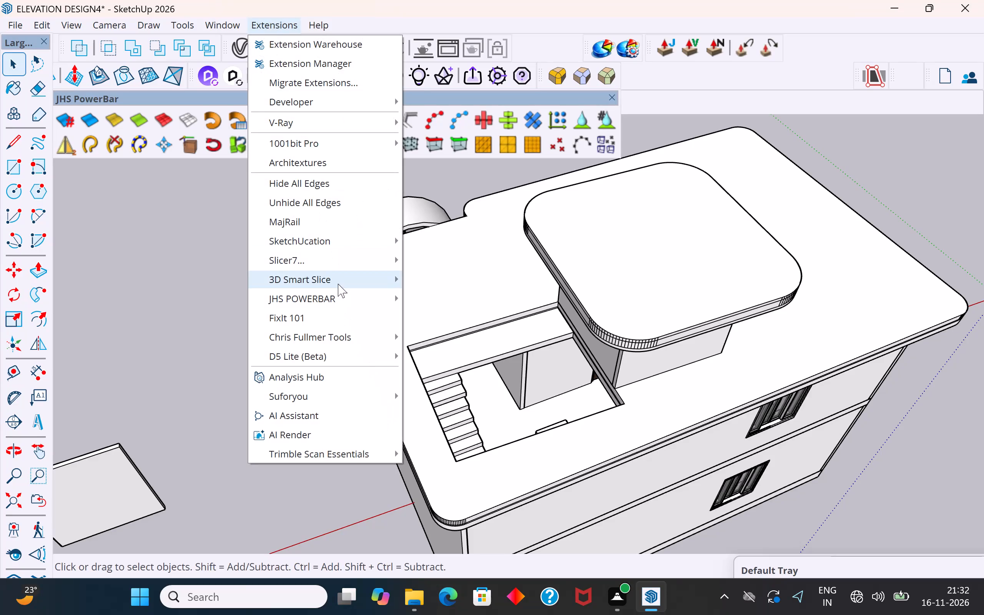
left_click(320, 214)
left_click(265, 443)
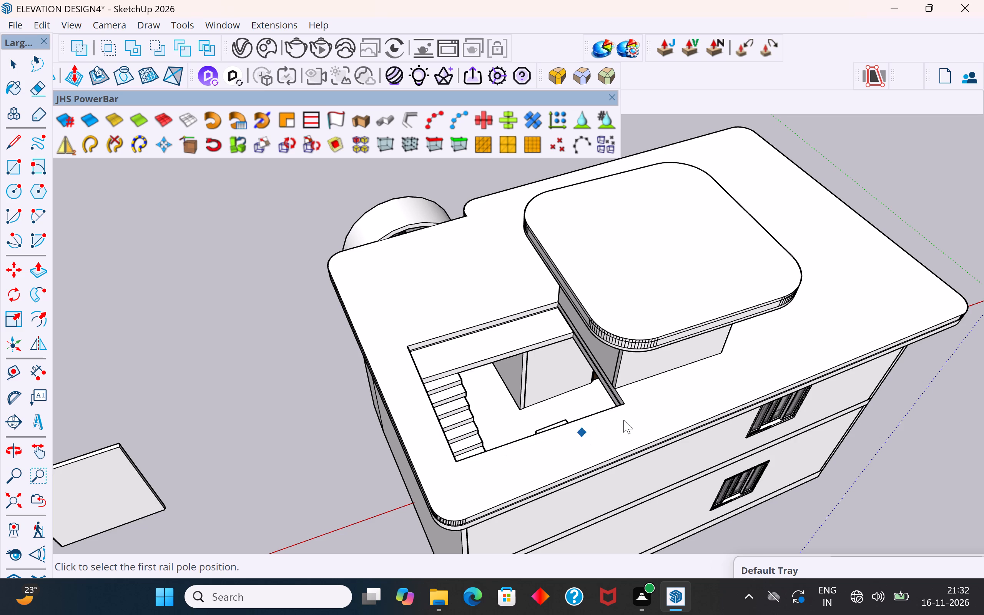
scroll(618, 394, "up", 4)
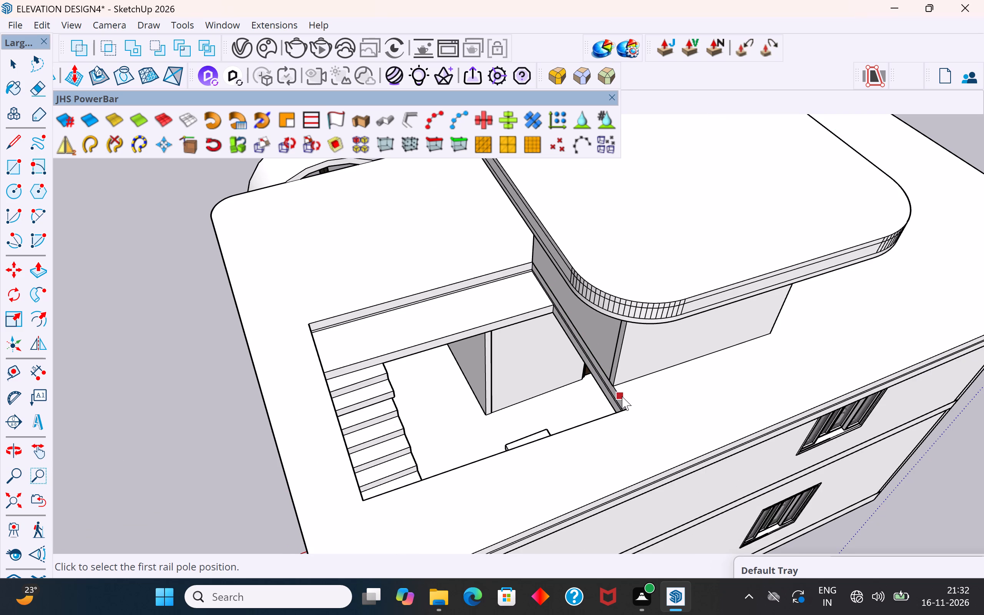
scroll(623, 386, "up", 4)
left_click(617, 386)
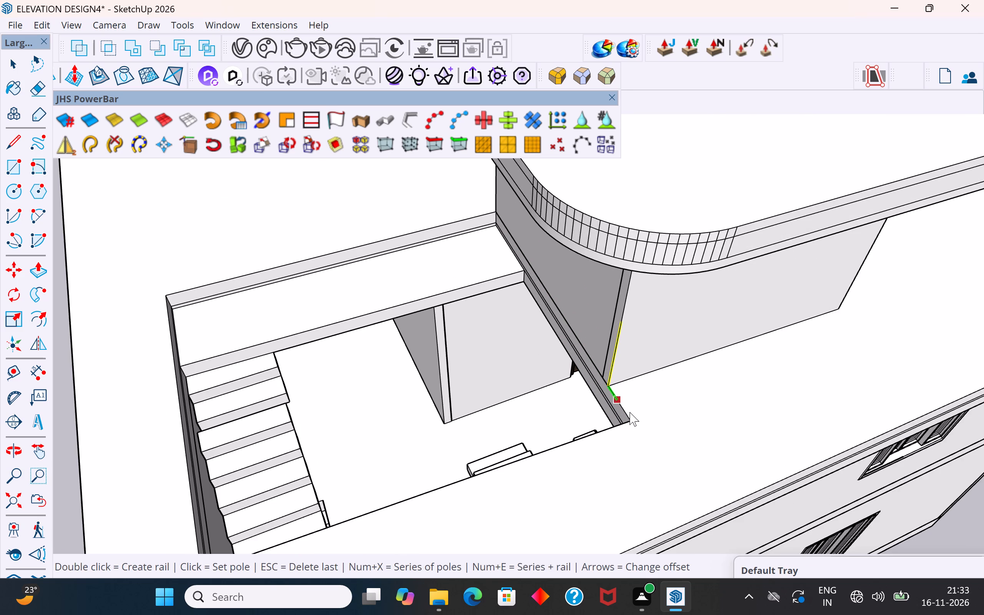
left_click(634, 418)
Set a row of rail poles along the opening's edge opposite the extended lower slab, from the room-side corner to the stair-side corner.
left_click(598, 433)
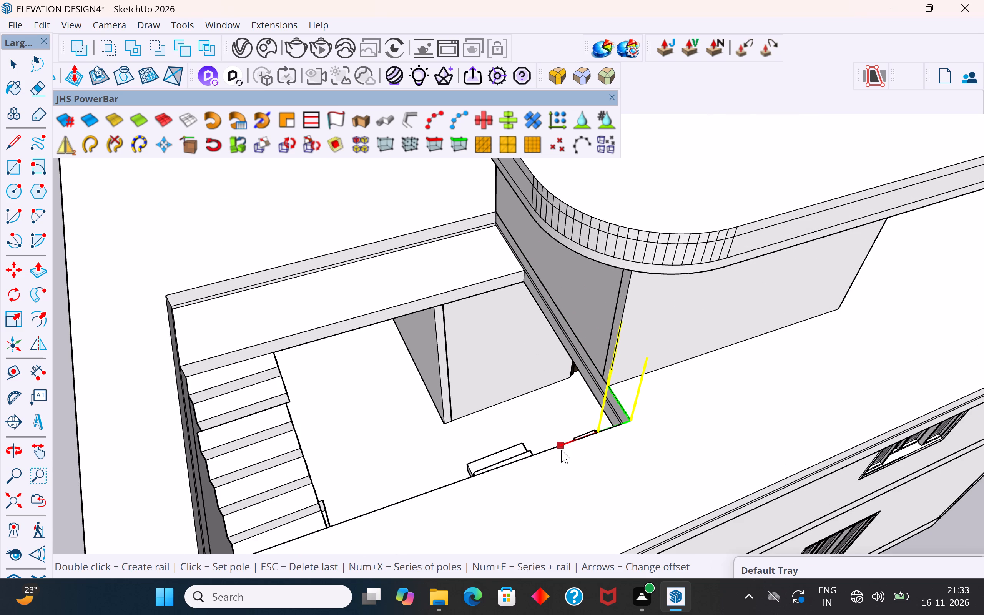
left_click(561, 450)
left_click(512, 467)
left_click(477, 479)
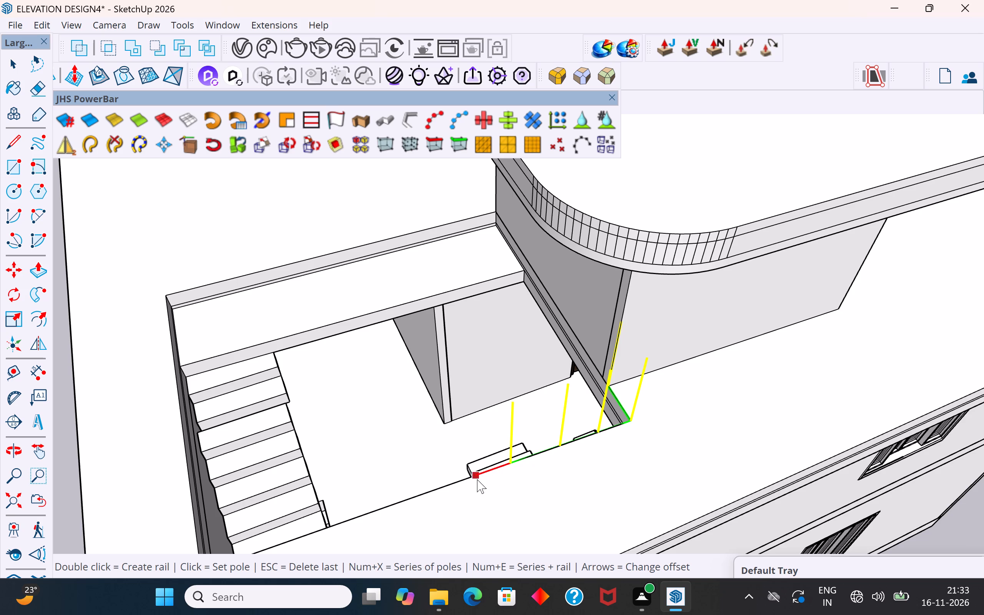
left_click(440, 492)
left_click(411, 500)
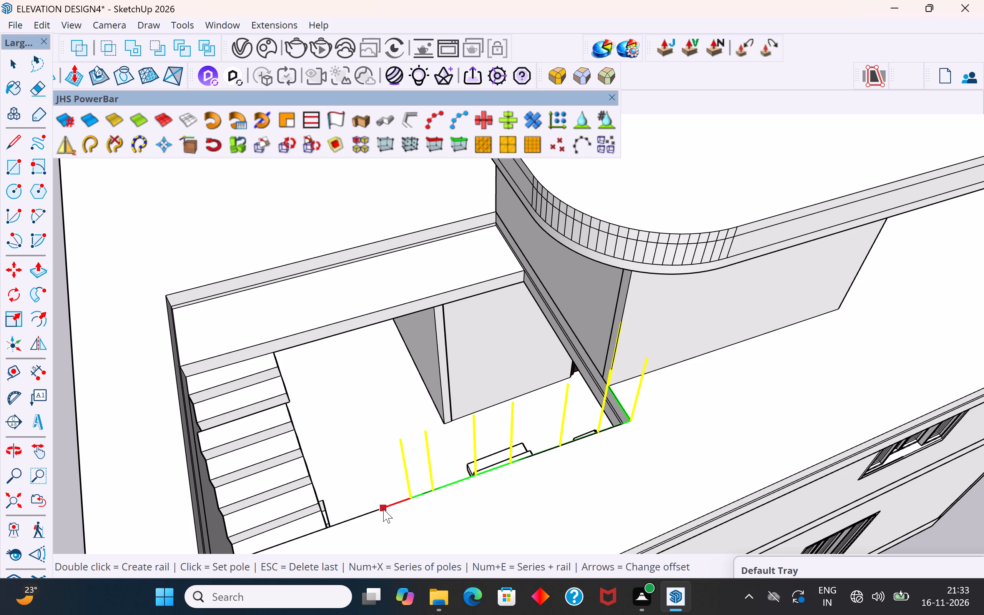
key("Escape")
left_click(392, 511)
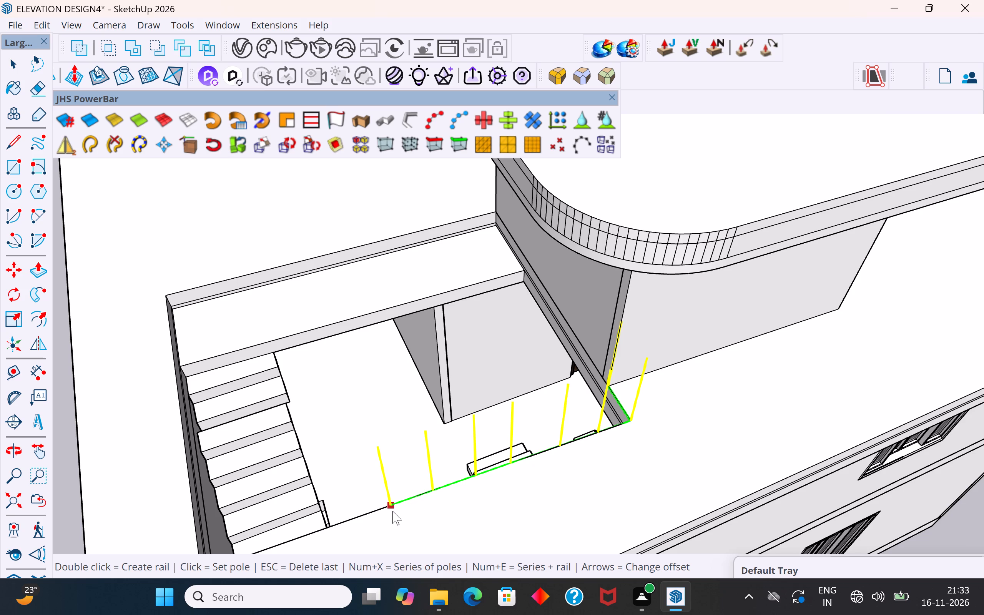
left_click(356, 519)
scroll(459, 450, "down", 5)
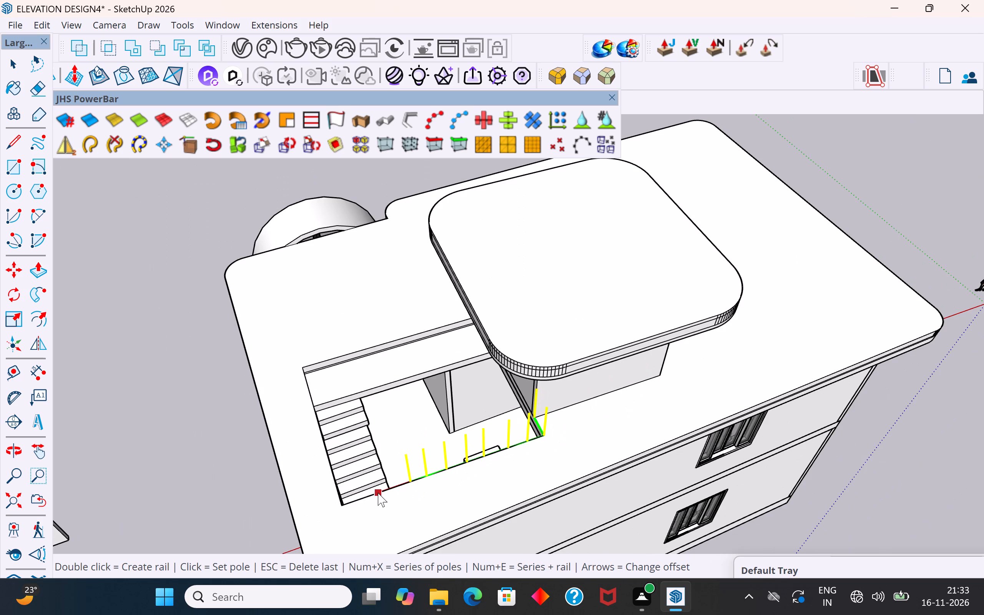
left_click(381, 493)
left_click(363, 499)
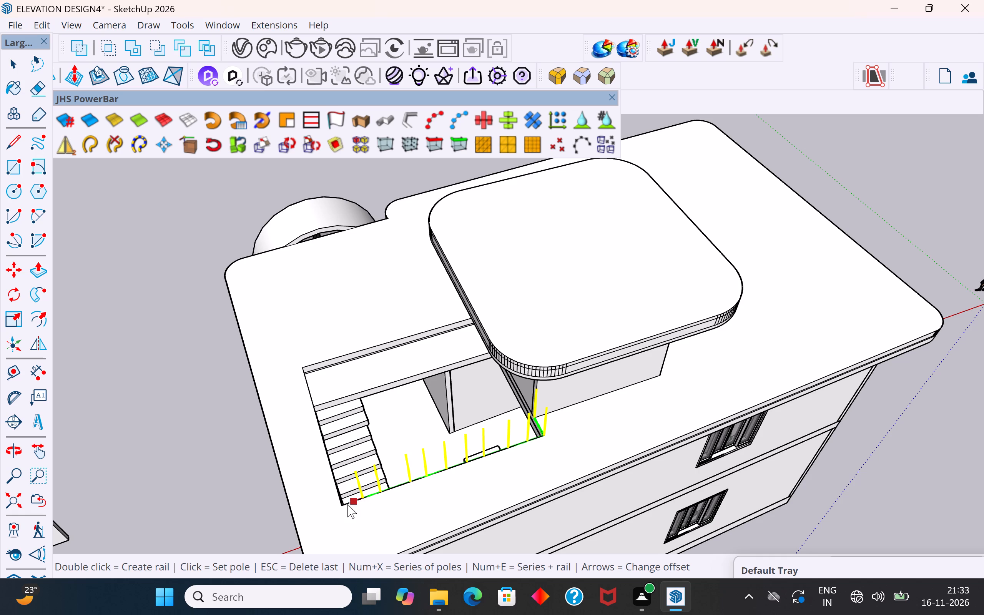
left_click(345, 505)
Set a row of rail poles along the opening's stair-end edge, across the slab end to the outer slab corner.
middle_click_drag(422, 483, 724, 397)
scroll(716, 370, "up", 4)
middle_click_drag(717, 375, 720, 389)
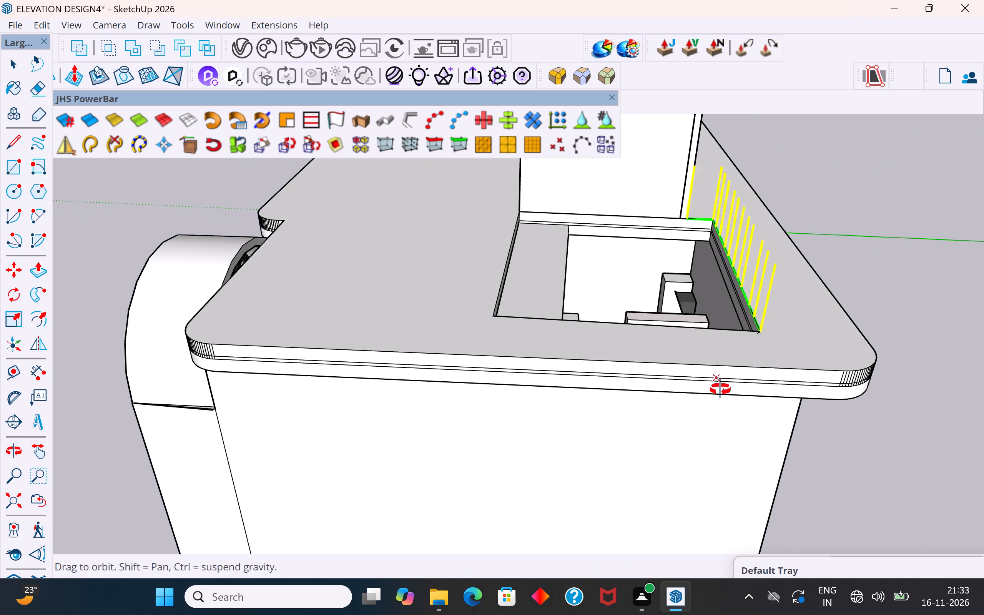
middle_click_drag(720, 389, 736, 463)
scroll(781, 387, "up", 3)
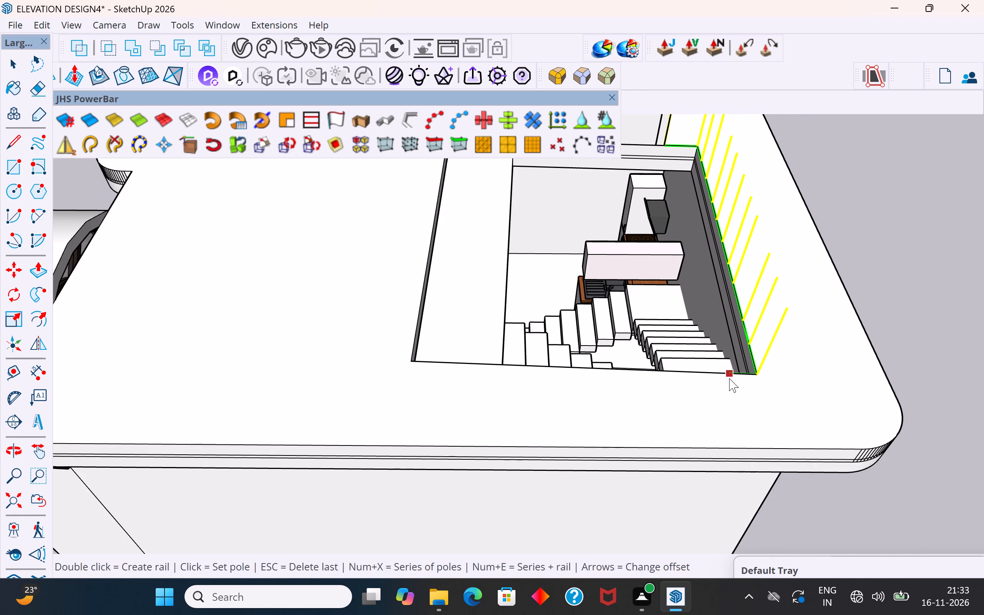
left_click(729, 378)
left_click(698, 377)
left_click(674, 374)
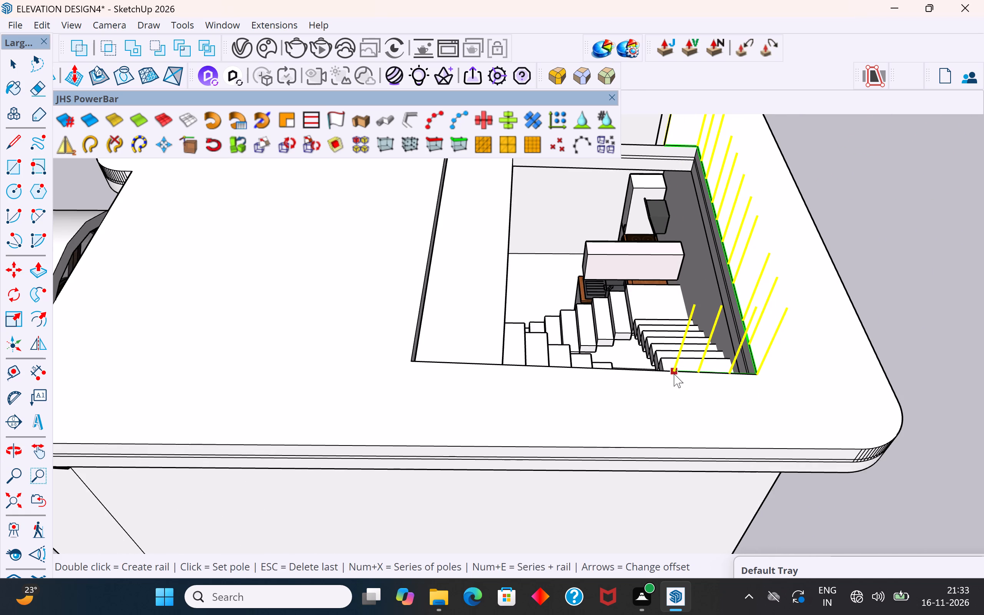
left_click(636, 372)
left_click(601, 372)
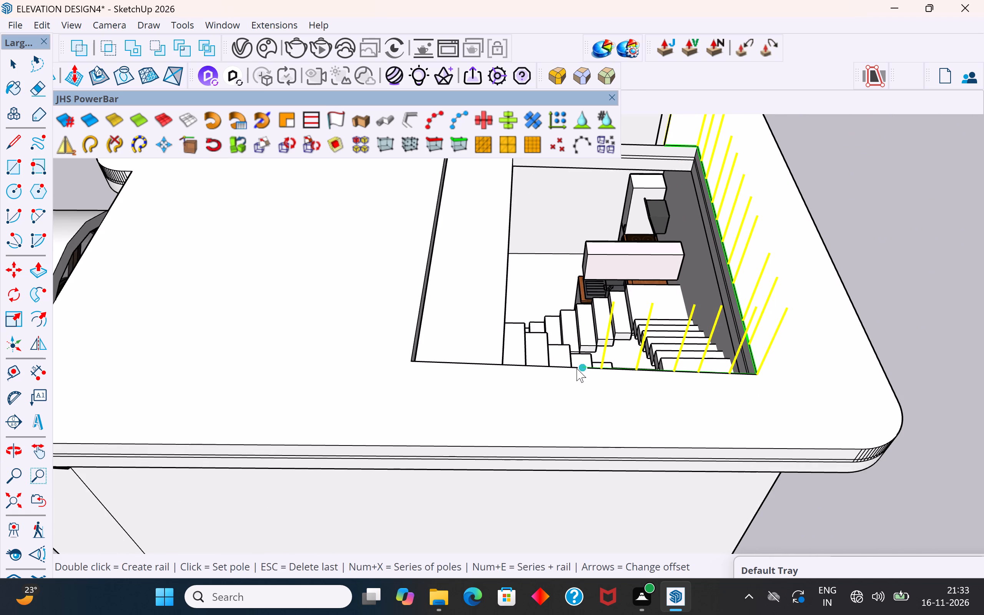
left_click(565, 369)
left_click(531, 367)
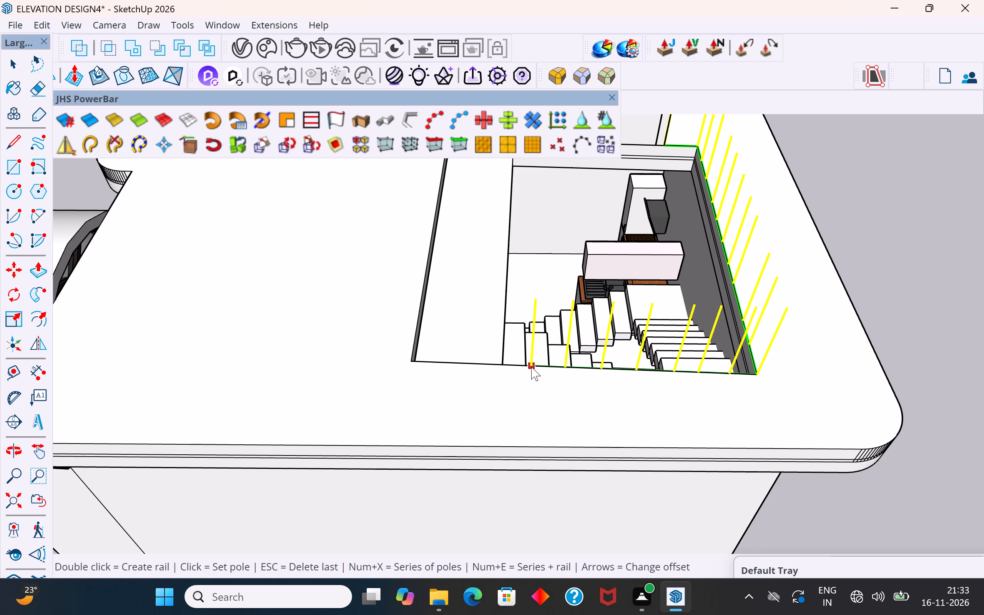
left_click(488, 367)
left_click(449, 362)
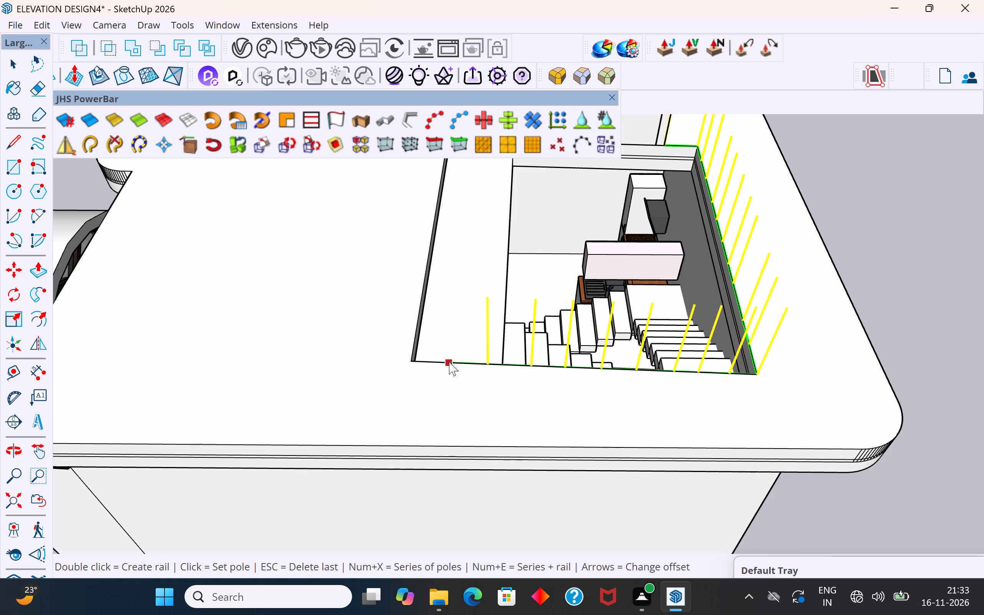
left_click(414, 363)
Finish at the outer slab corner, create the MajRail railing from the placed poles, and end the pole run.
middle_click_drag(414, 372, 669, 409)
scroll(669, 409, "up", 1)
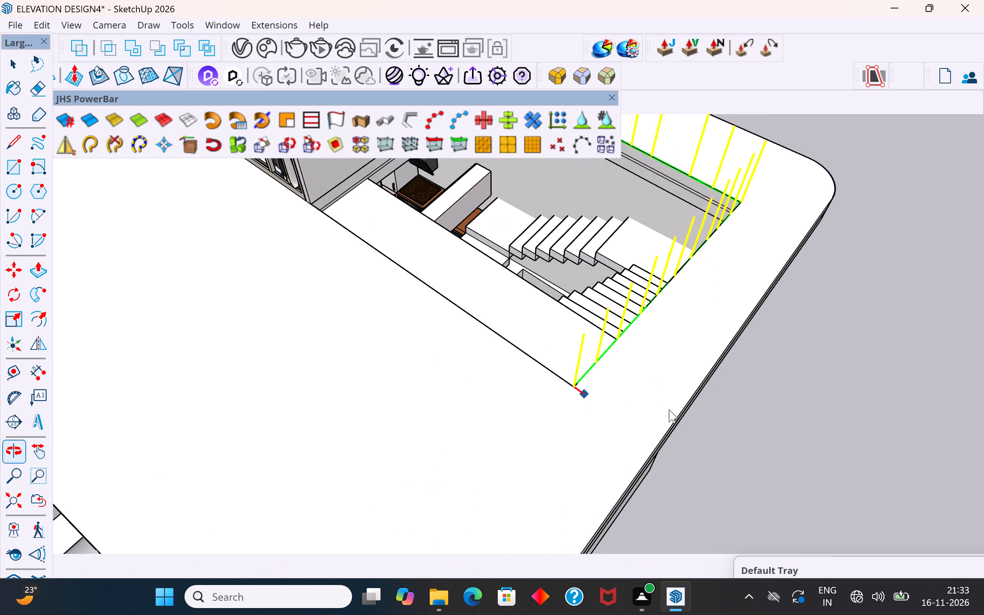
scroll(669, 409, "down", 5)
middle_click_drag(669, 409, 723, 421)
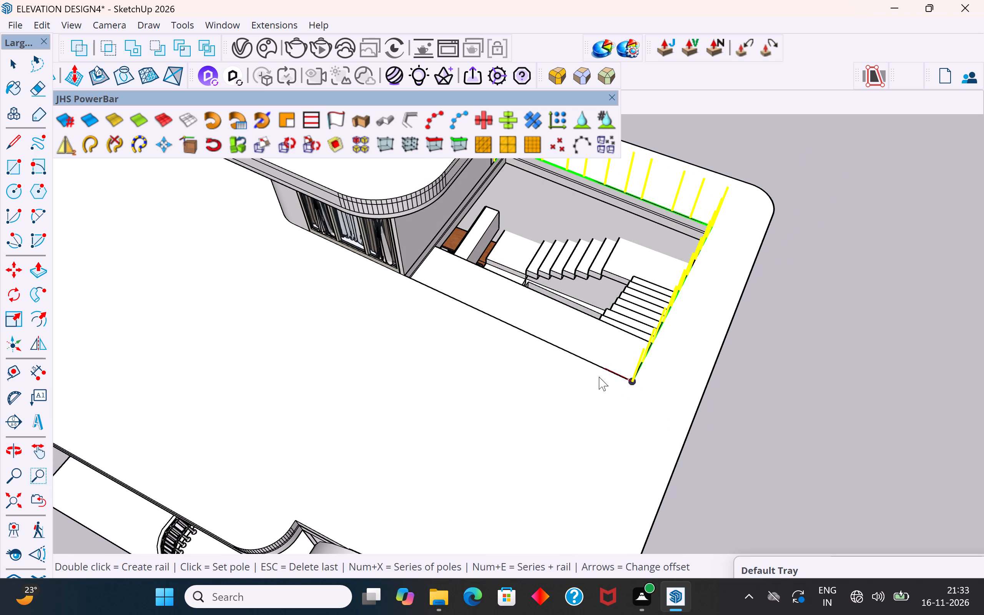
triple_click(632, 385)
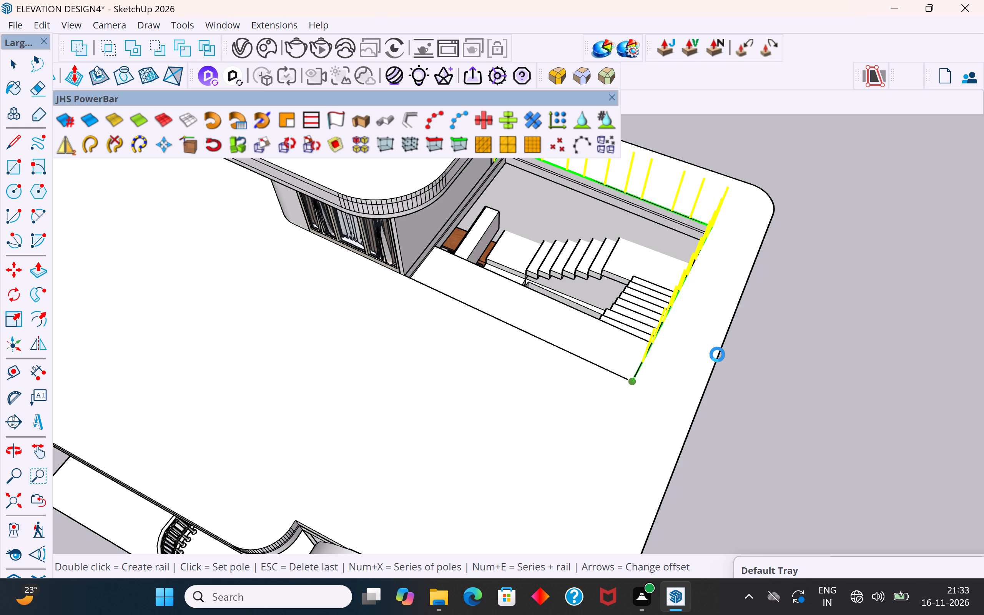
scroll(672, 386, "down", 5)
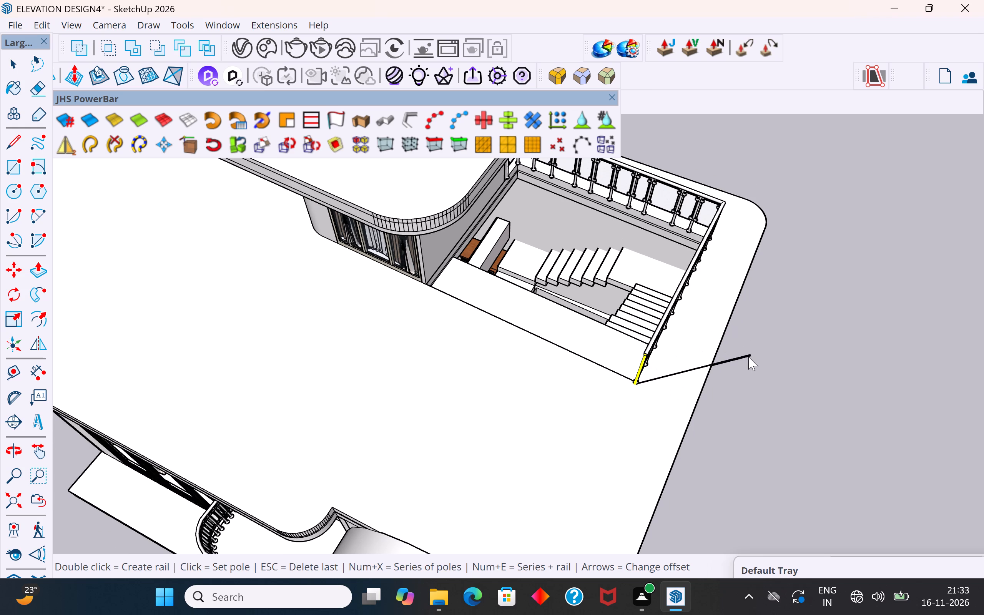
key("Escape")
Examine the railing on the two sides of the roof opening from the front of the house.
middle_click_drag(709, 364, 738, 329)
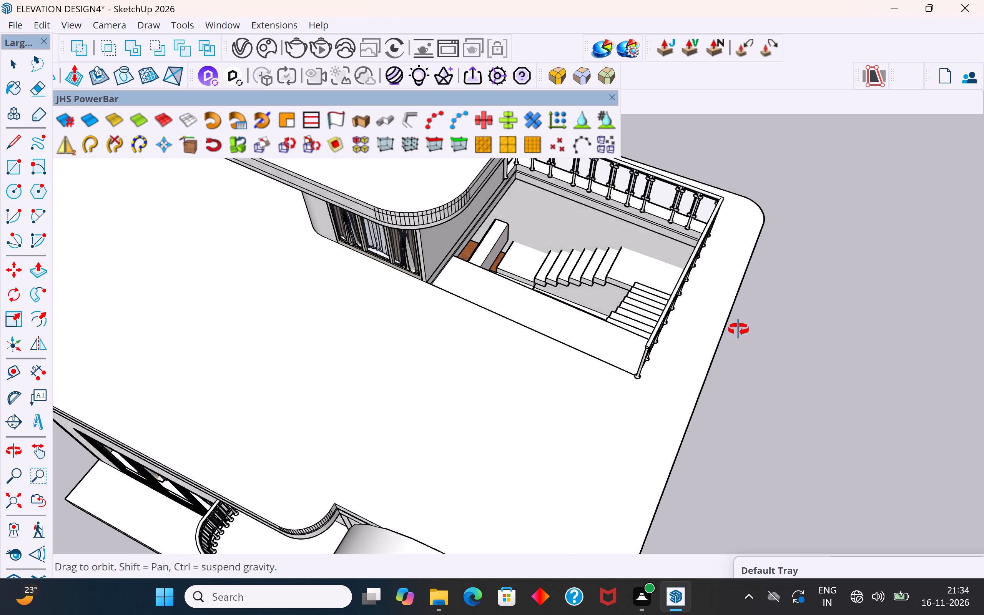
middle_click_drag(738, 329, 831, 285)
scroll(787, 304, "up", 1)
scroll(637, 354, "down", 4)
scroll(670, 299, "down", 3)
middle_click_drag(681, 295, 715, 242)
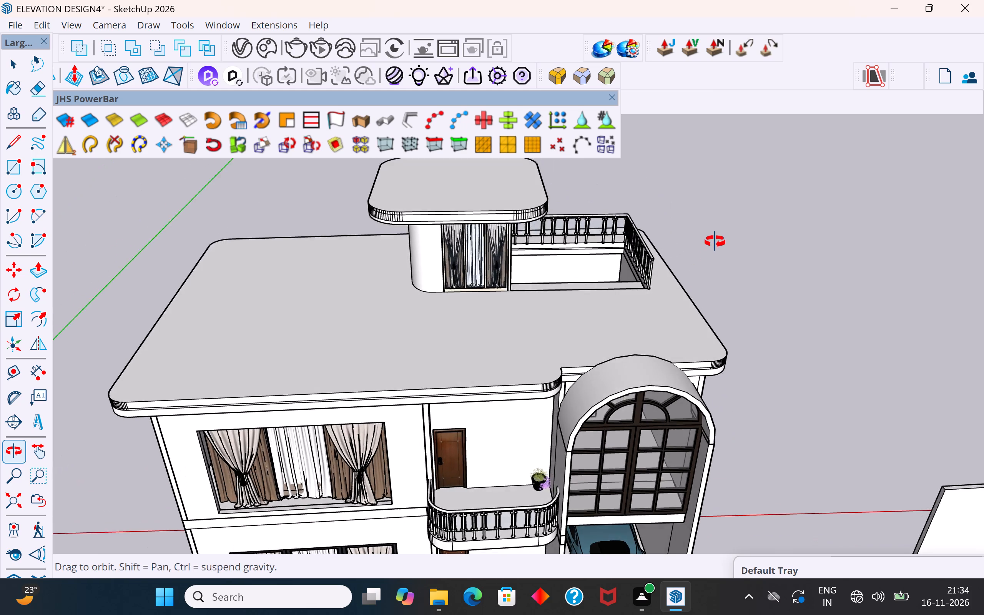
middle_click_drag(715, 242, 734, 311)
Set a row of rail poles along the lower slab's inner edge, from the top step's inner end toward the room wall.
scroll(577, 266, "up", 4)
middle_click_drag(603, 278, 592, 255)
scroll(630, 281, "up", 3)
middle_click_drag(619, 274, 587, 315)
scroll(619, 274, "up", 1)
scroll(588, 308, "up", 3)
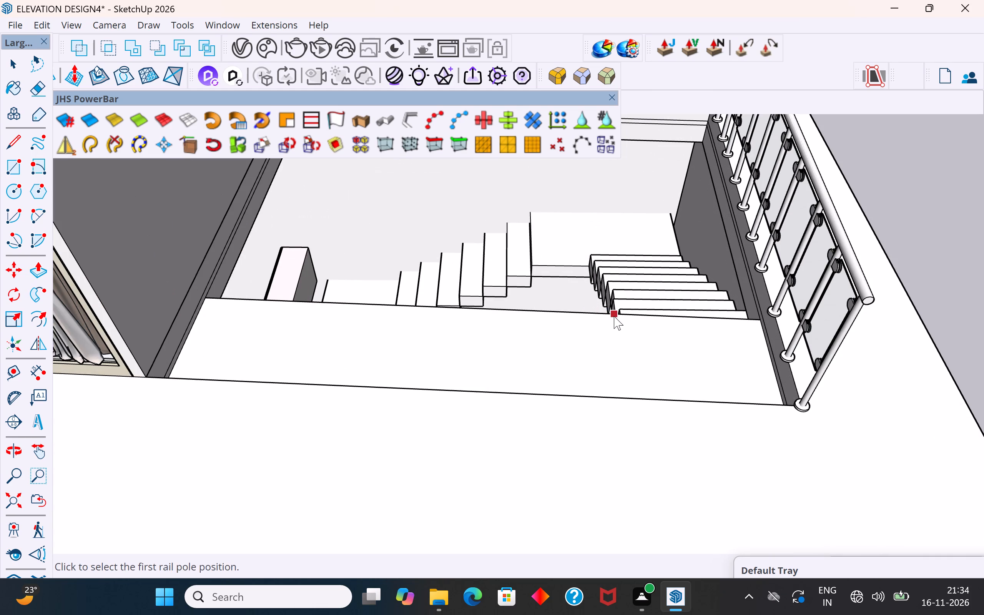
scroll(614, 316, "up", 4)
left_click(623, 316)
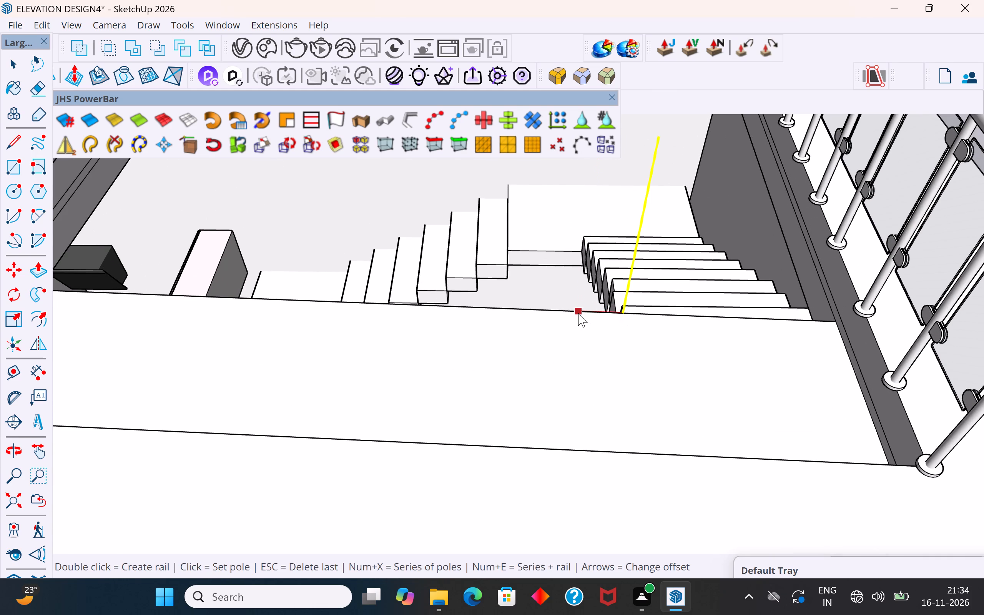
left_click(578, 313)
left_click(542, 311)
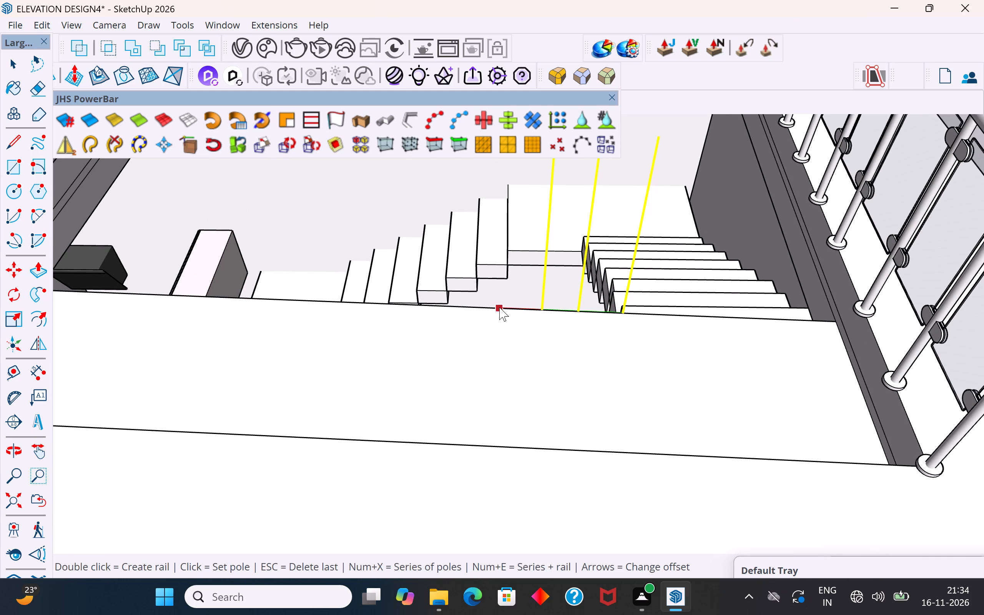
left_click(499, 307)
left_click(459, 303)
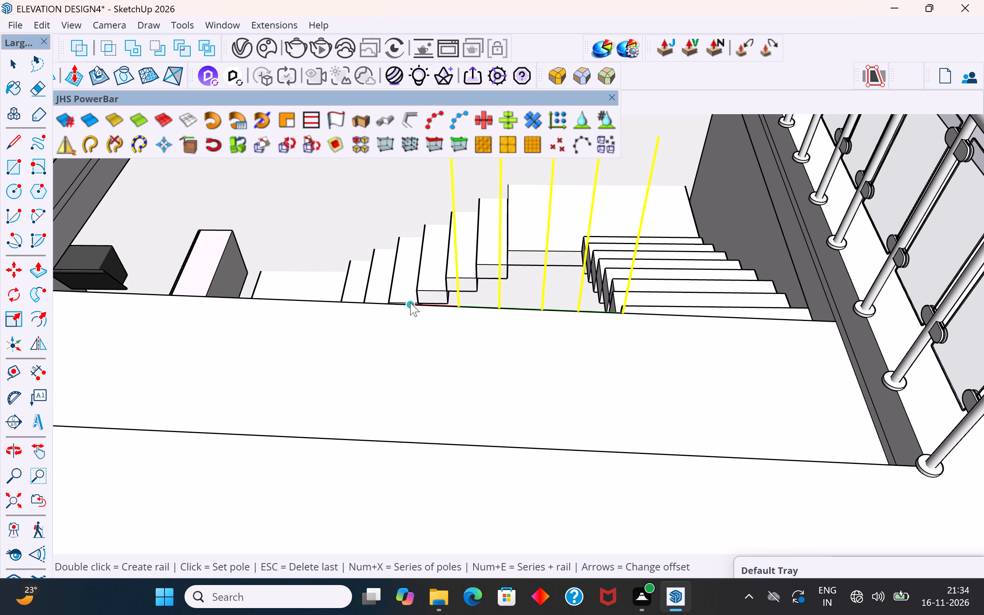
left_click(410, 303)
scroll(685, 367, "down", 4)
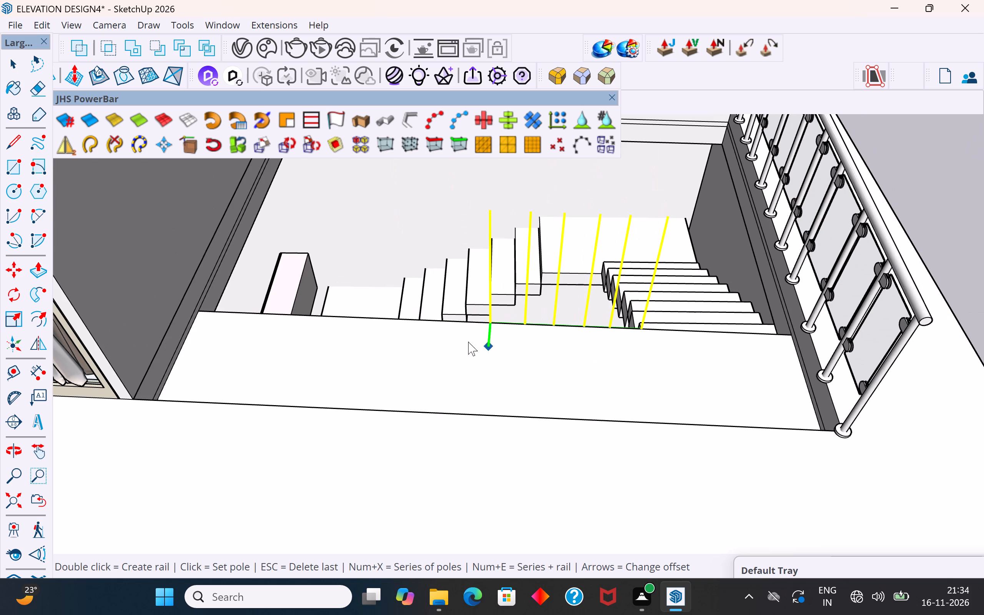
left_click(444, 323)
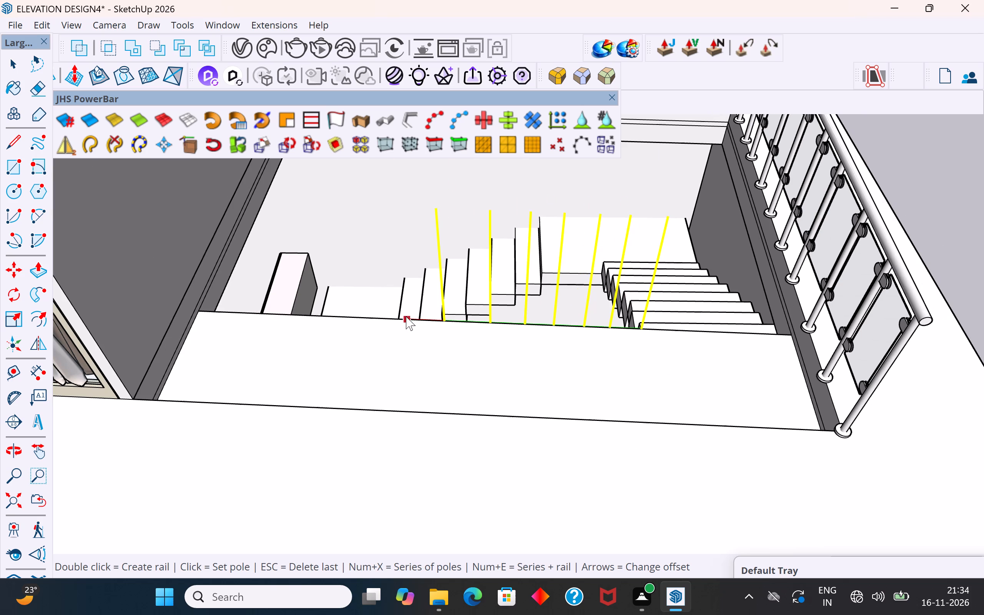
left_click(400, 318)
left_click(363, 317)
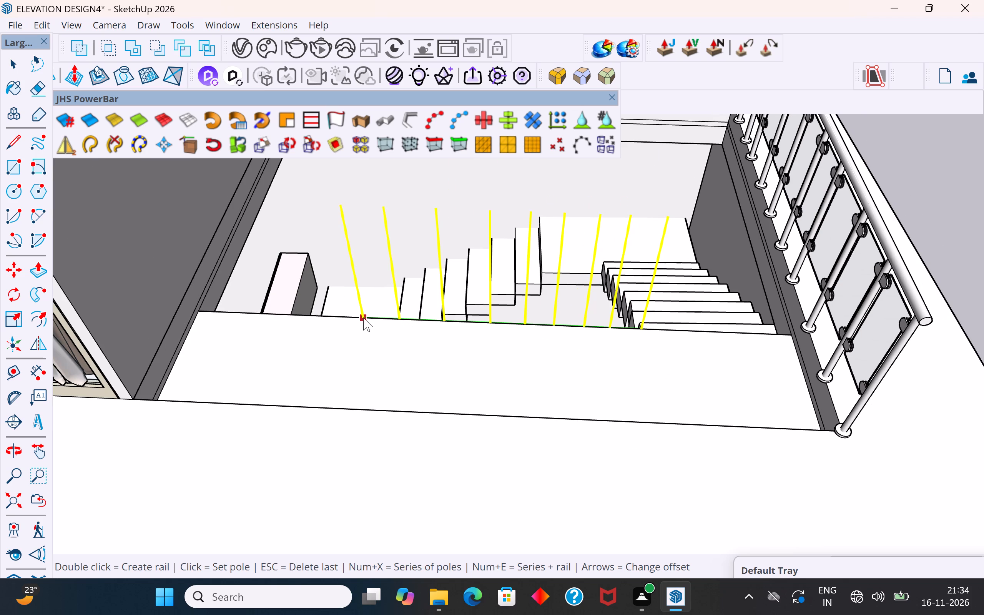
left_click(320, 315)
left_click(286, 312)
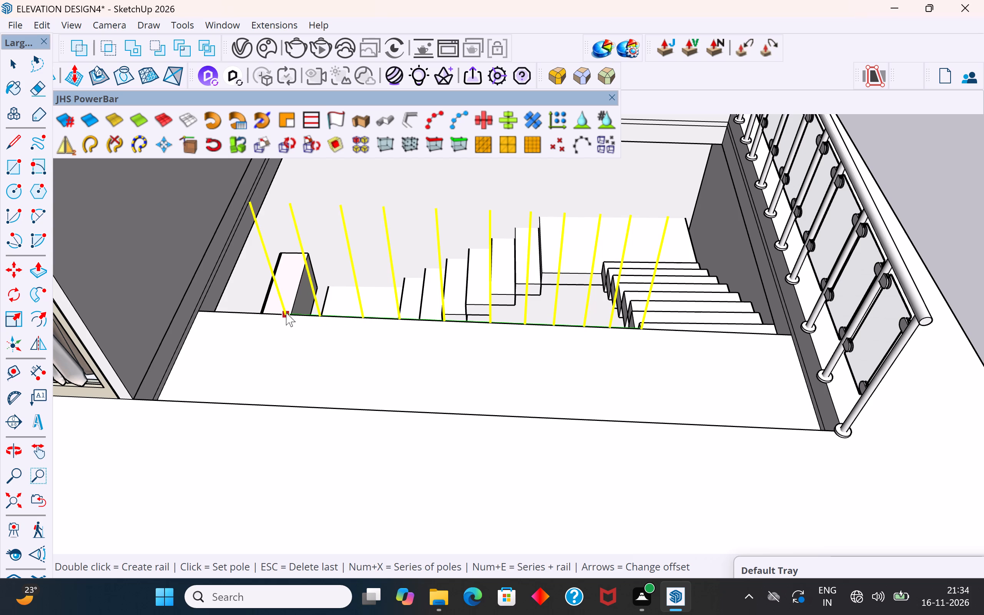
left_click(238, 312)
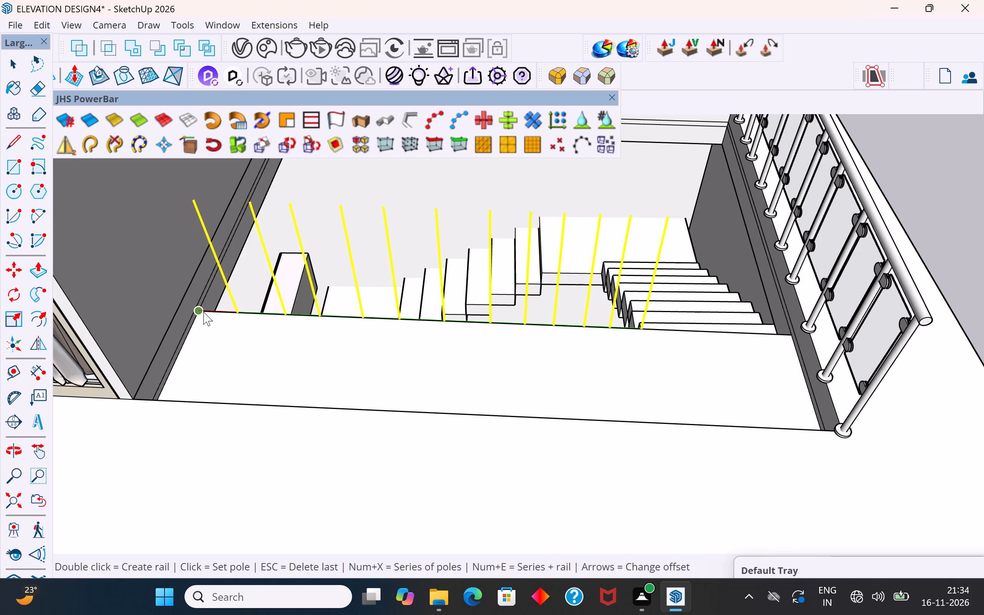
Finish the inner-edge pole row at the room wall corner, create its railing, and end the pole run.
triple_click(203, 312)
scroll(444, 392, "down", 6)
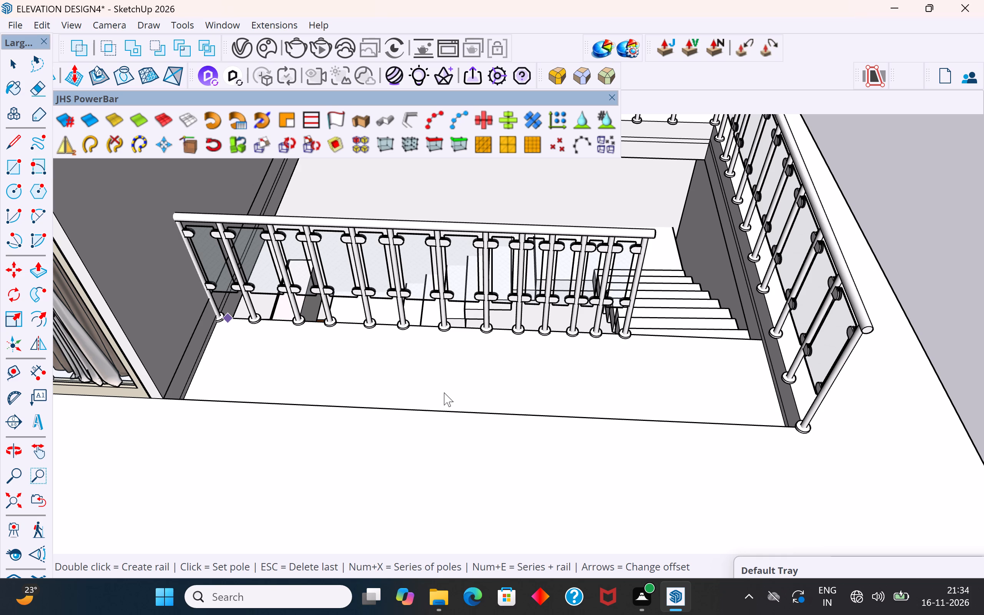
scroll(444, 392, "down", 4)
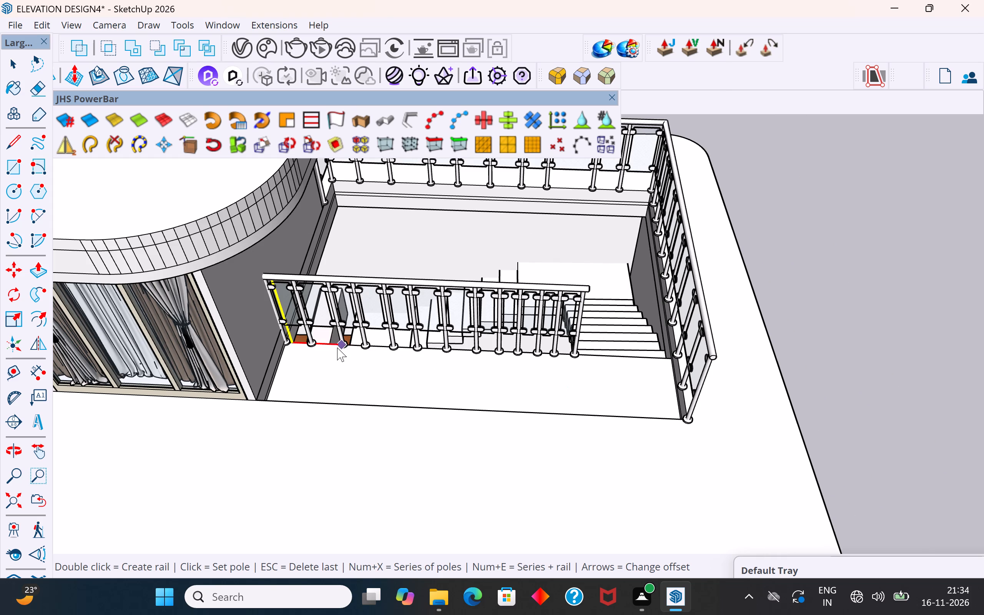
key("Escape")
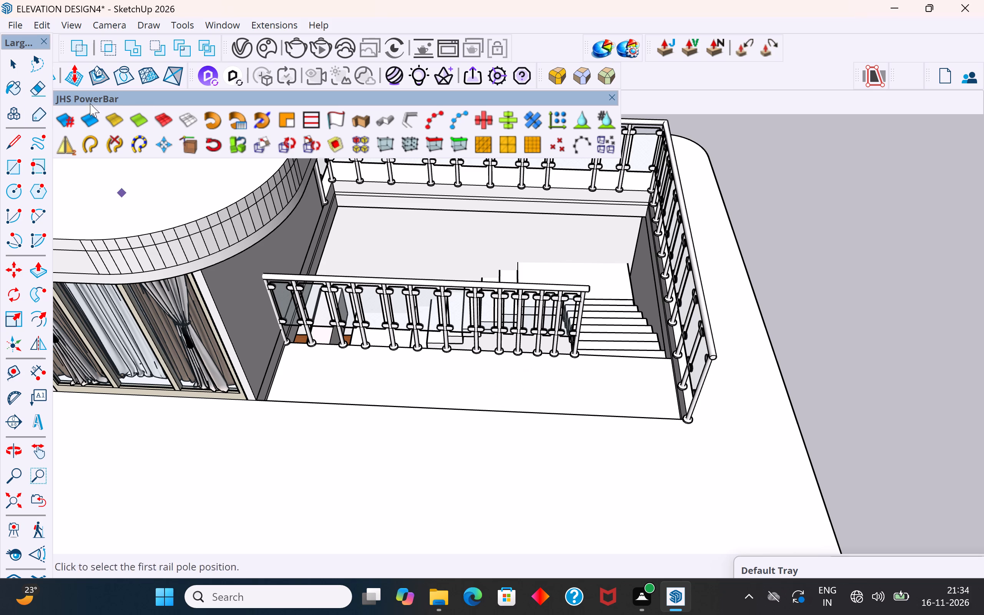
Start a new MajRail railing with the run offset set to 2".
scroll(552, 341, "down", 18)
middle_click_drag(558, 344, 835, 184)
middle_click_drag(555, 321, 430, 405)
scroll(480, 314, "up", 4)
middle_click_drag(472, 294, 499, 360)
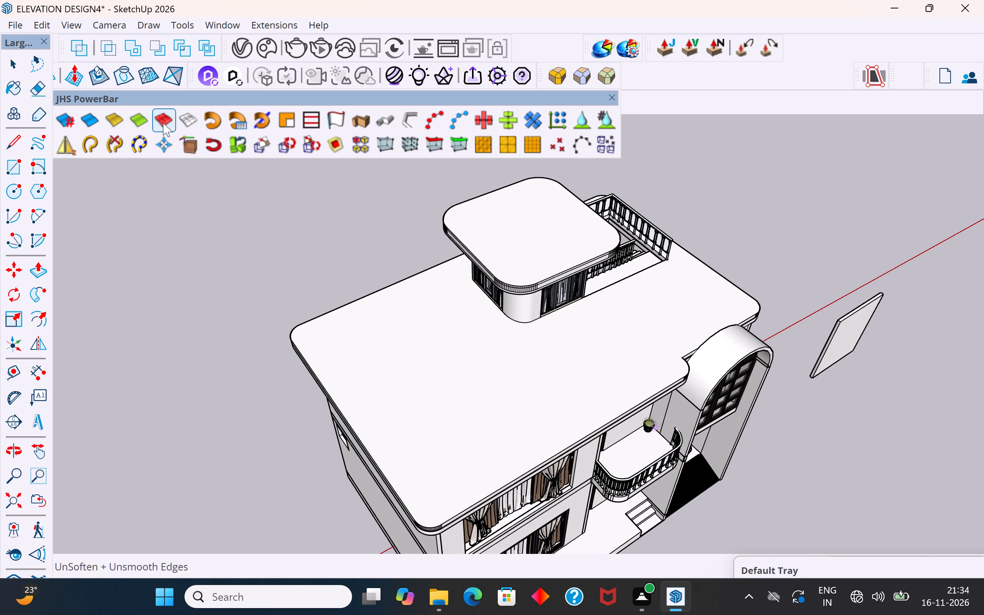
left_click(228, 23)
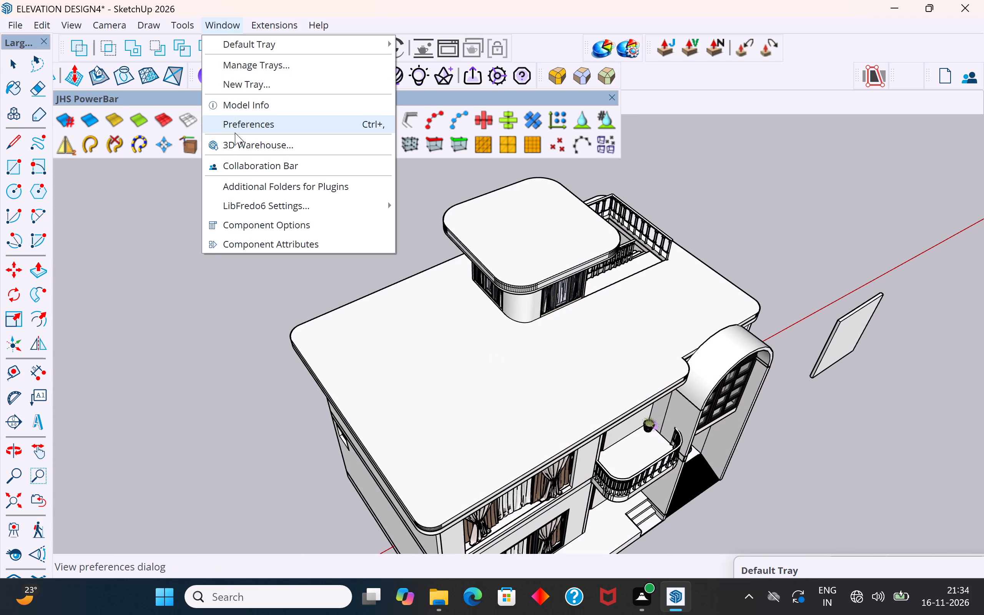
left_click(303, 221)
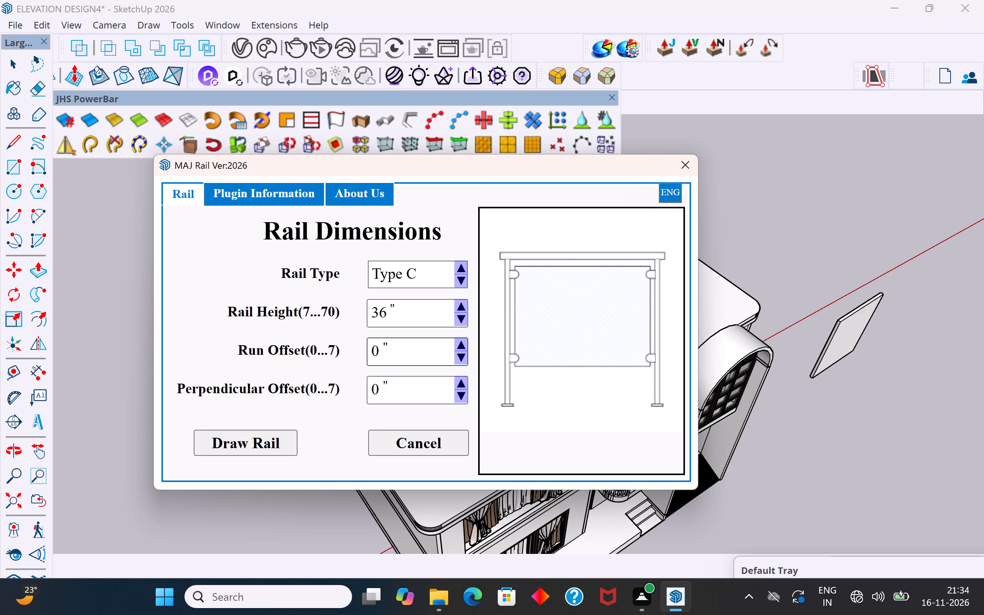
left_click(402, 353)
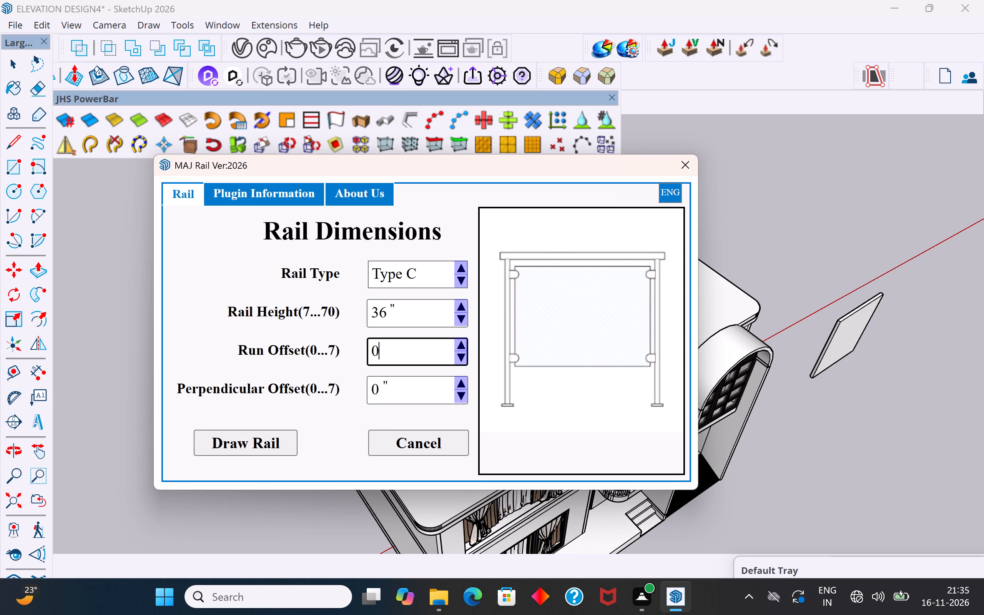
key("BackSpace")
type("3'")
key("BackSpace")
type("2'")
key("Return")
left_click(259, 446)
Examine the roof's outer edges and corners from the rear and front of the house.
scroll(620, 391, "down", 4)
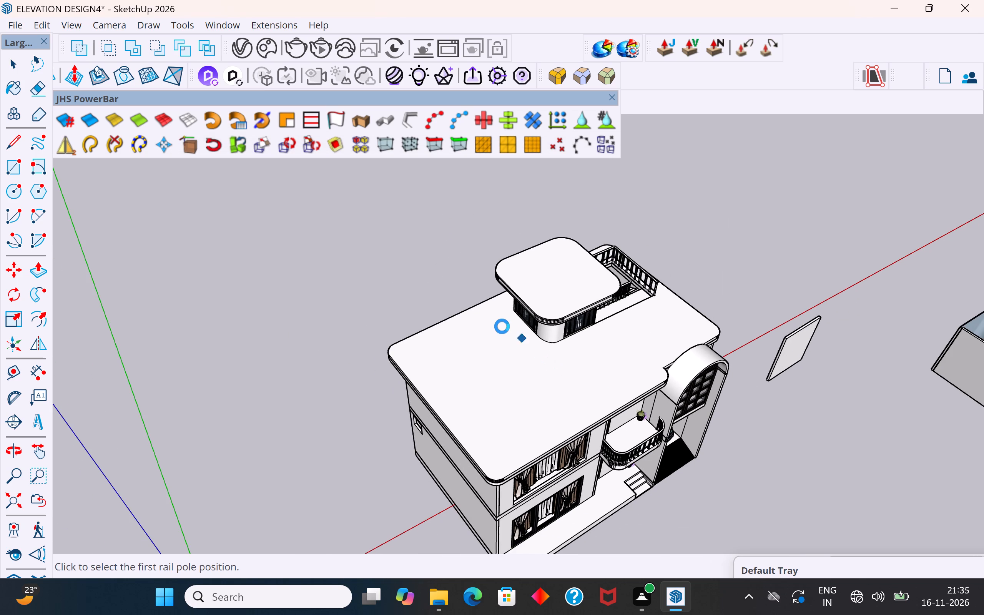
scroll(478, 298, "up", 3)
middle_click_drag(493, 307, 922, 275)
scroll(386, 199, "up", 4)
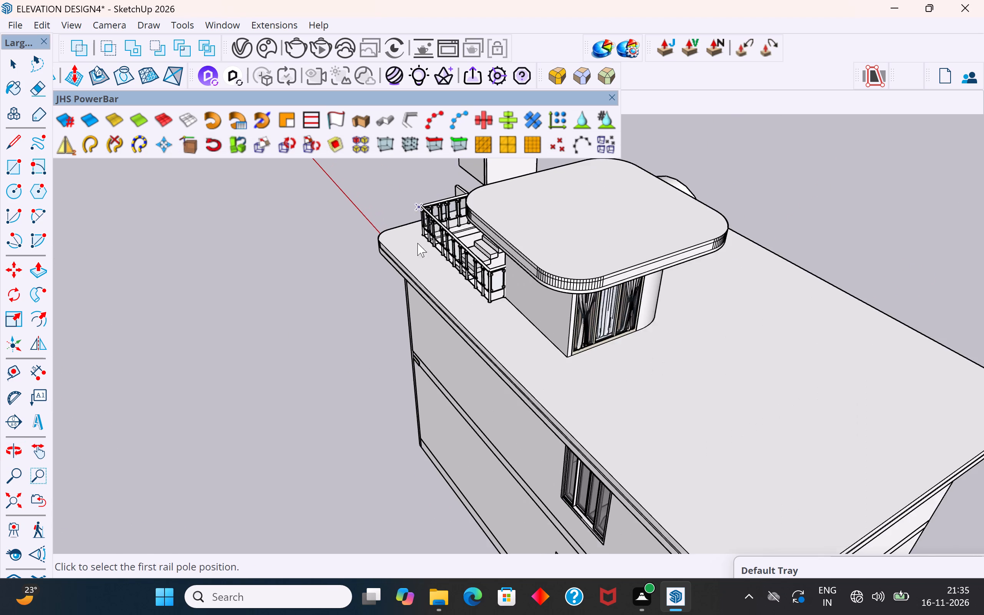
scroll(419, 254, "up", 3)
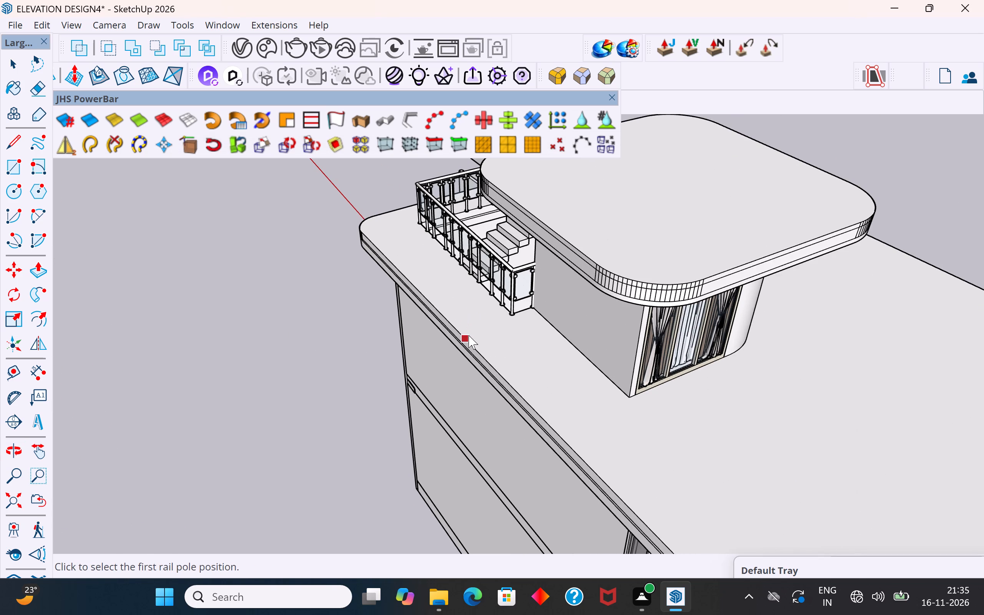
scroll(363, 213, "down", 5)
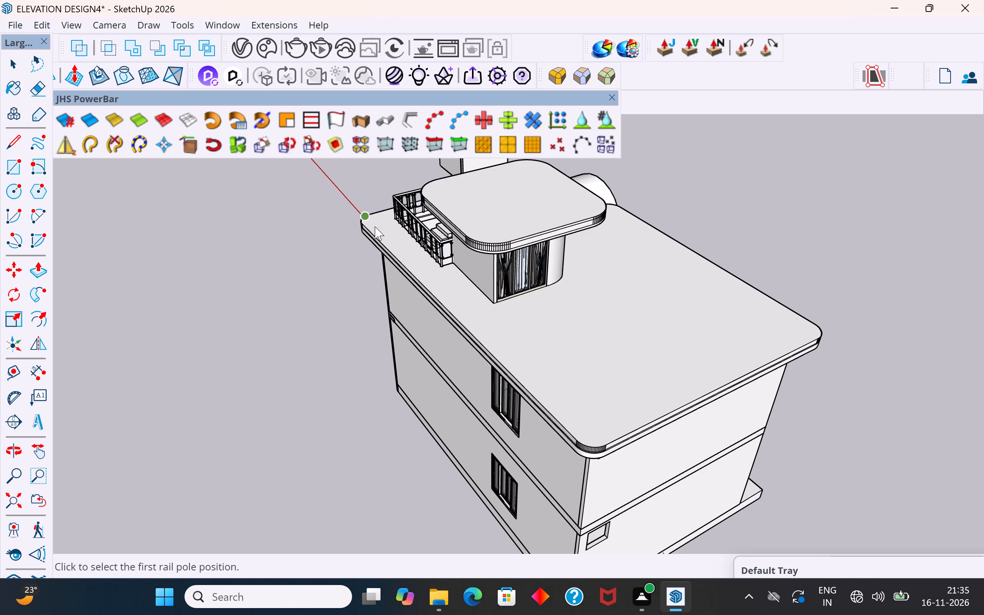
middle_click_drag(696, 330, 267, 269)
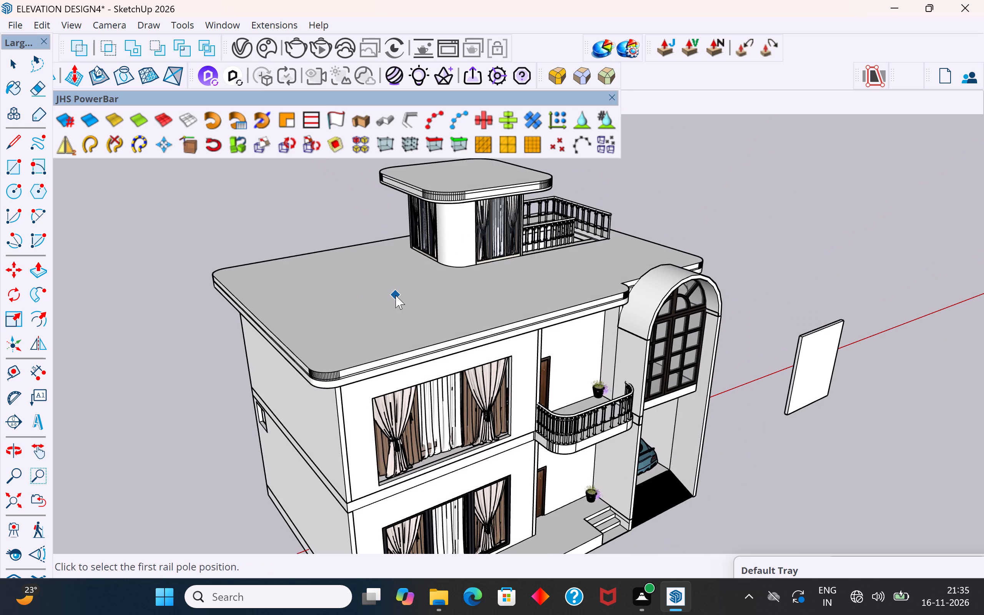
scroll(608, 311, "up", 2)
middle_click_drag(603, 297, 558, 296)
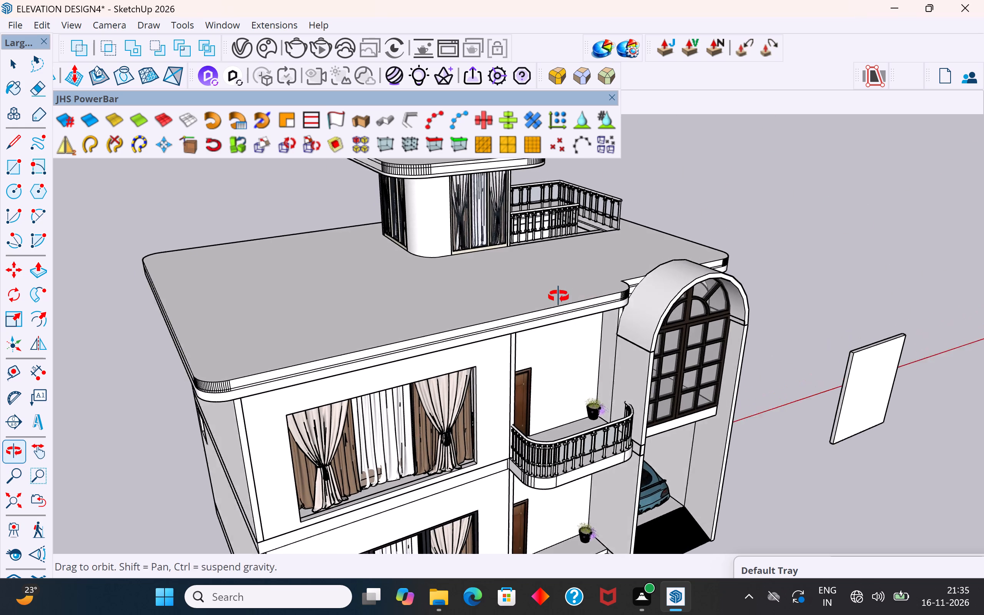
Offset the main roof slab's top face outline inward to draw an inset line following the roof's outer edge.
middle_click_drag(558, 296, 541, 299)
middle_click_drag(586, 296, 583, 338)
scroll(610, 314, "up", 7)
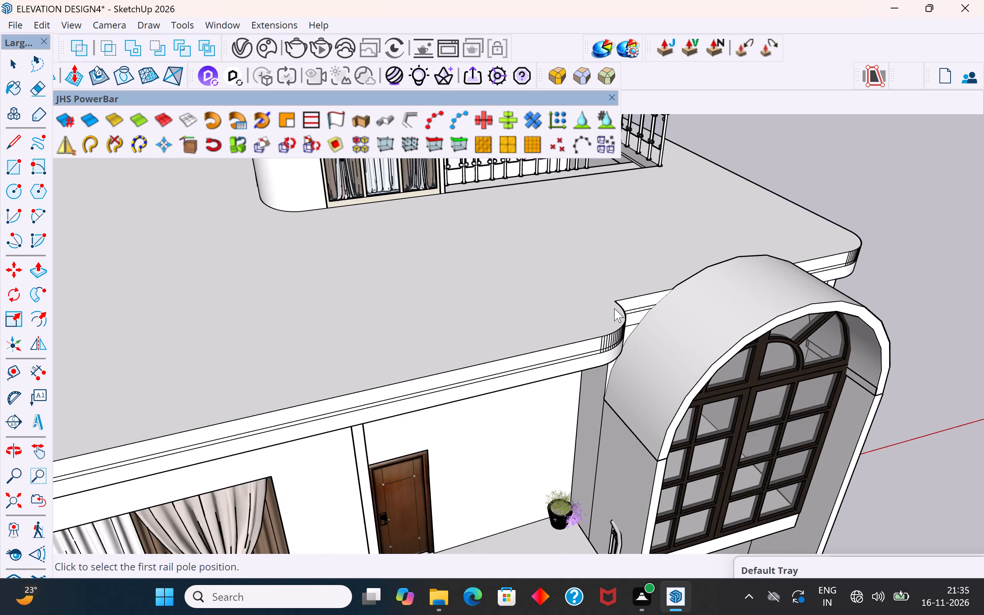
scroll(614, 308, "up", 4)
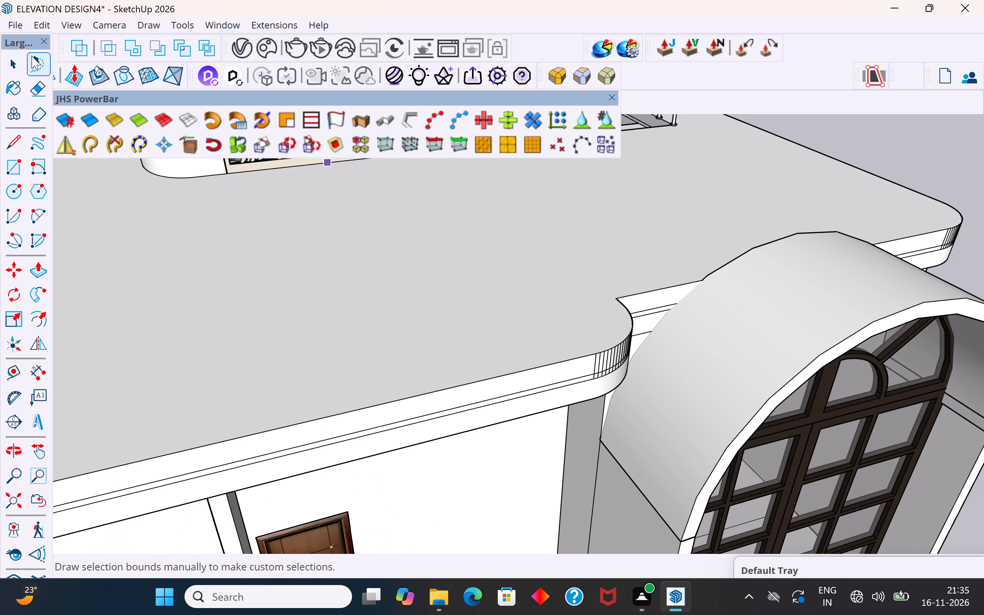
left_click(10, 63)
left_click(350, 299)
scroll(669, 359, "down", 12)
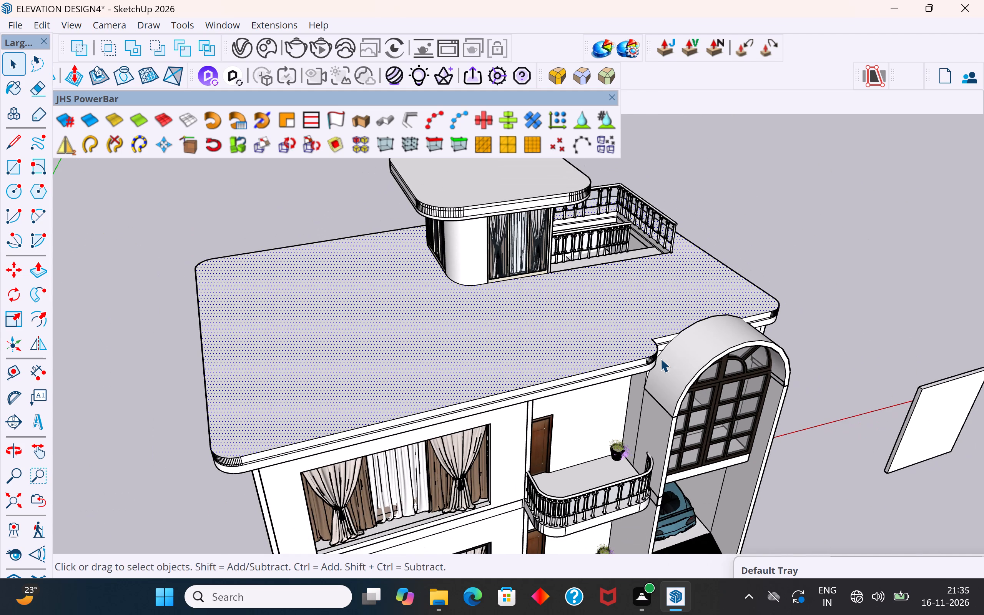
left_click(35, 315)
left_click(249, 260)
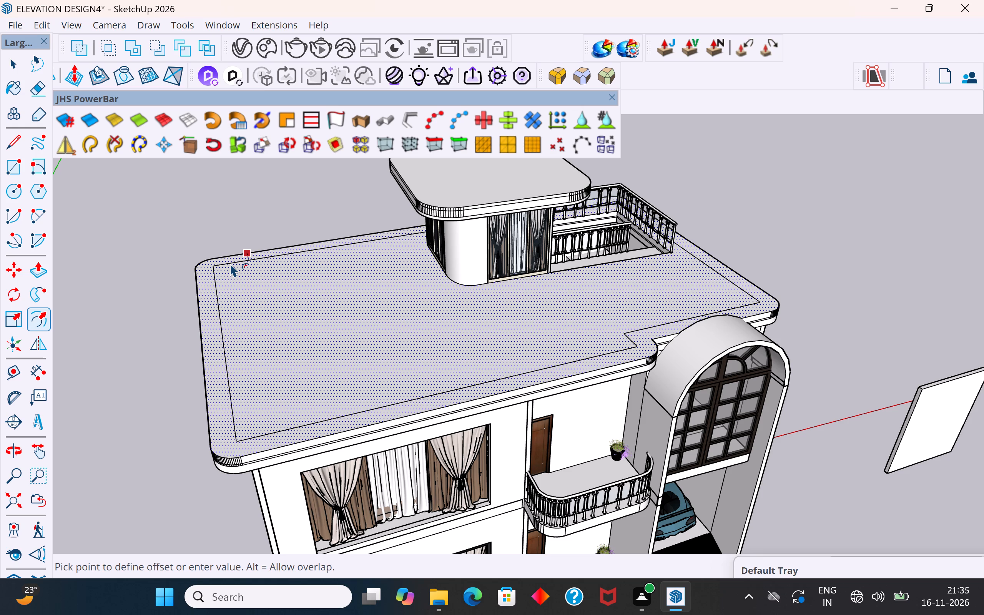
left_click(230, 263)
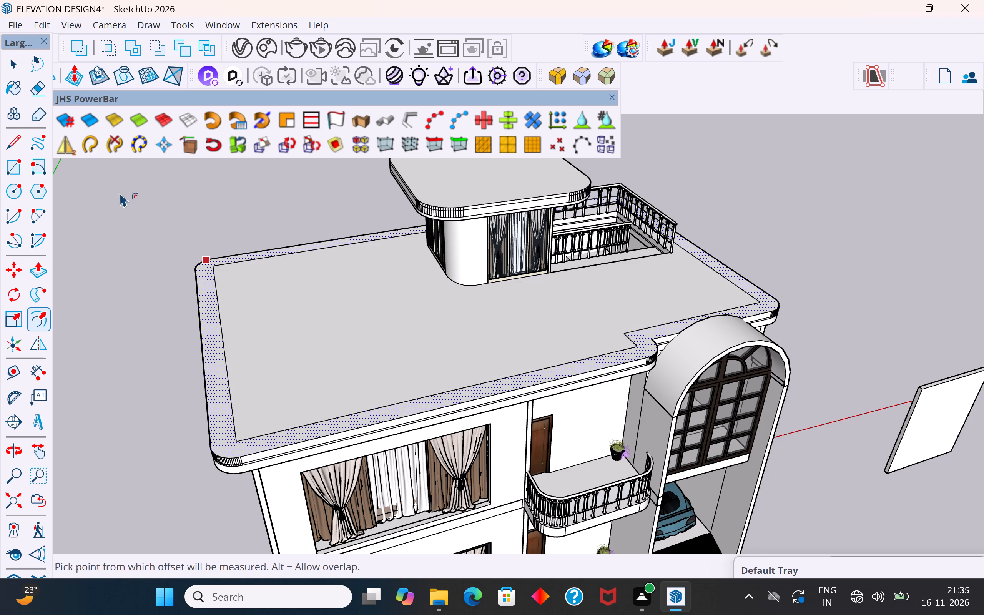
left_click(21, 52)
left_click(209, 209)
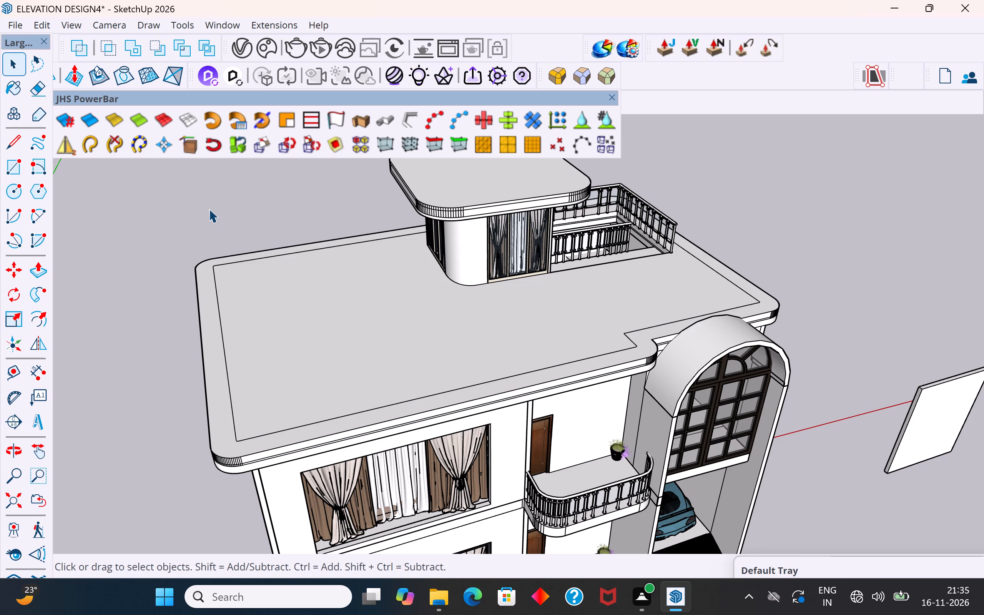
left_click(143, 337)
Start a new MajRail railing and set its first two poles at the inset outline's rear corner, on the side farthest from the arched window.
middle_click_drag(229, 385, 194, 388)
left_click(268, 28)
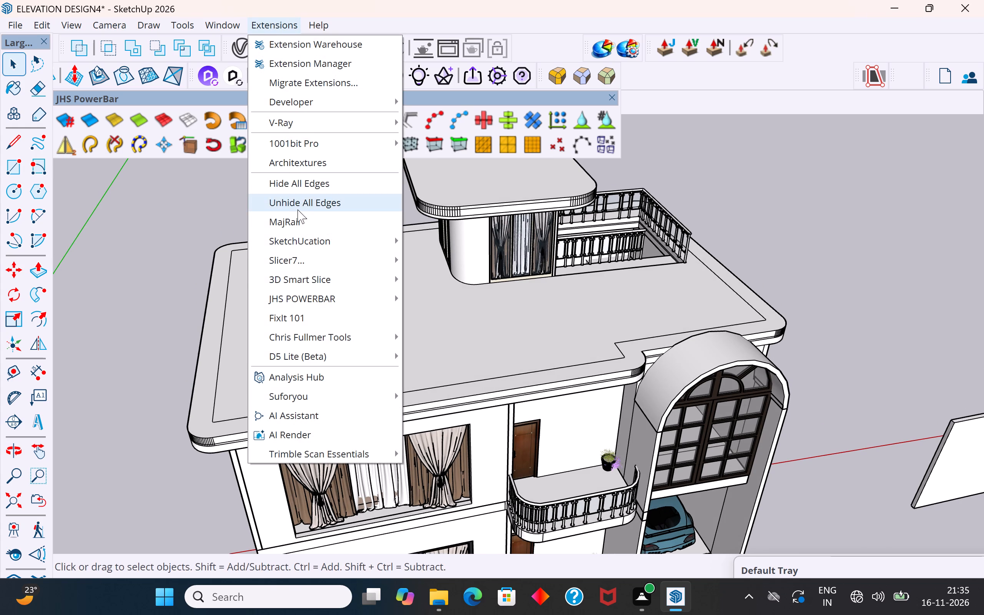
left_click(299, 224)
left_click(251, 440)
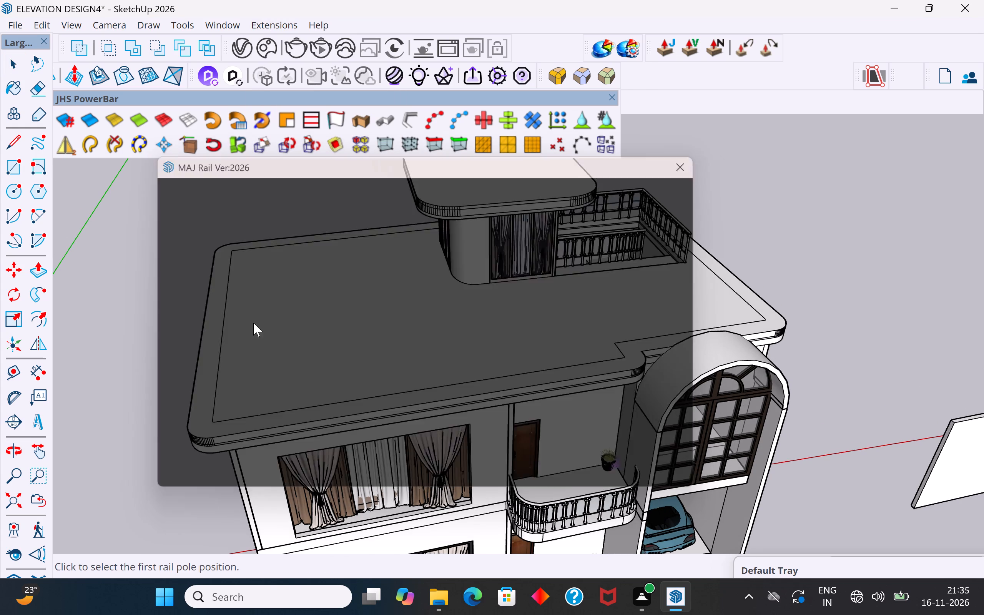
left_click(232, 249)
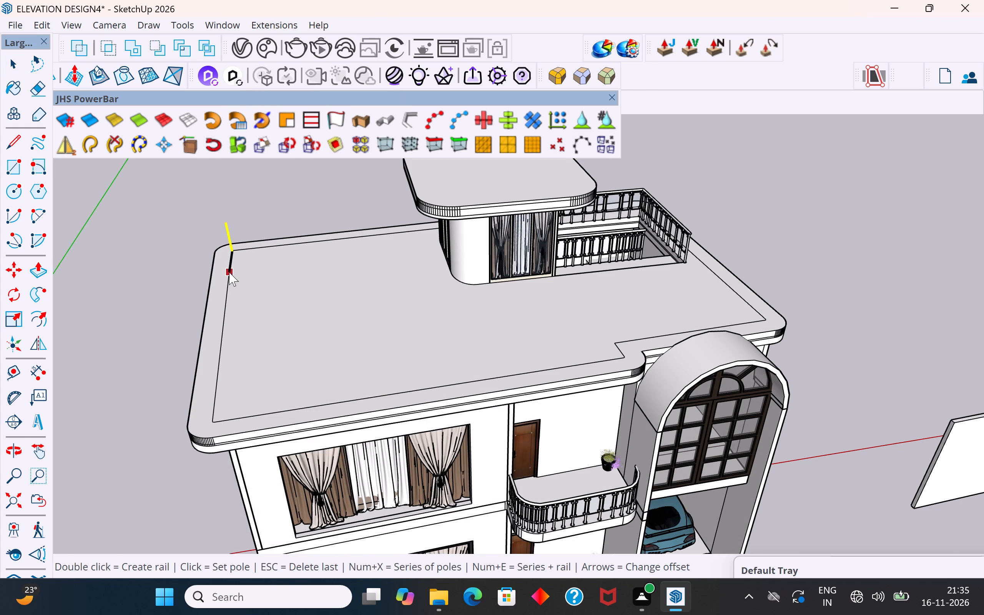
middle_click_drag(229, 272, 478, 209)
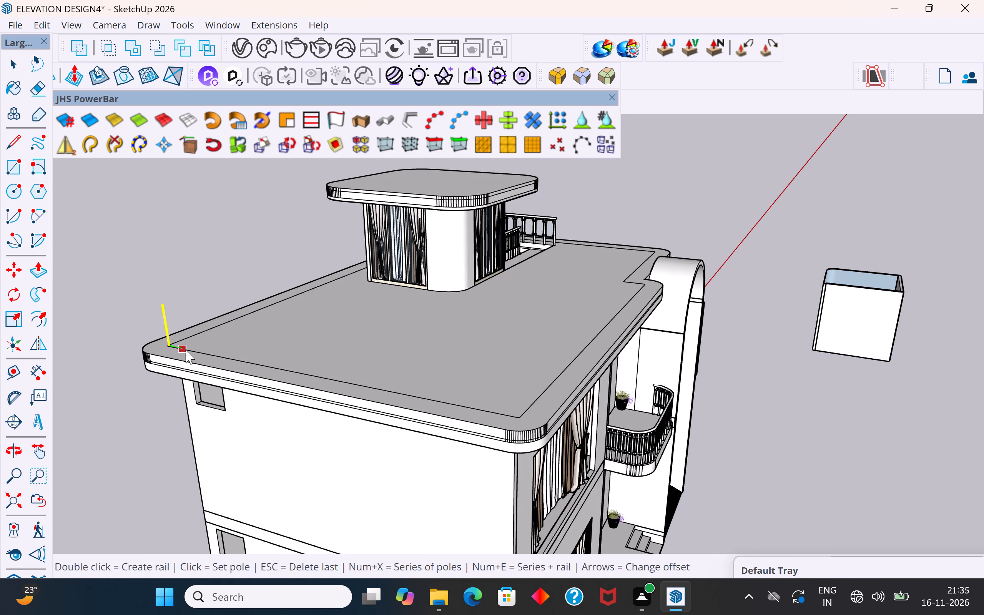
left_click(186, 350)
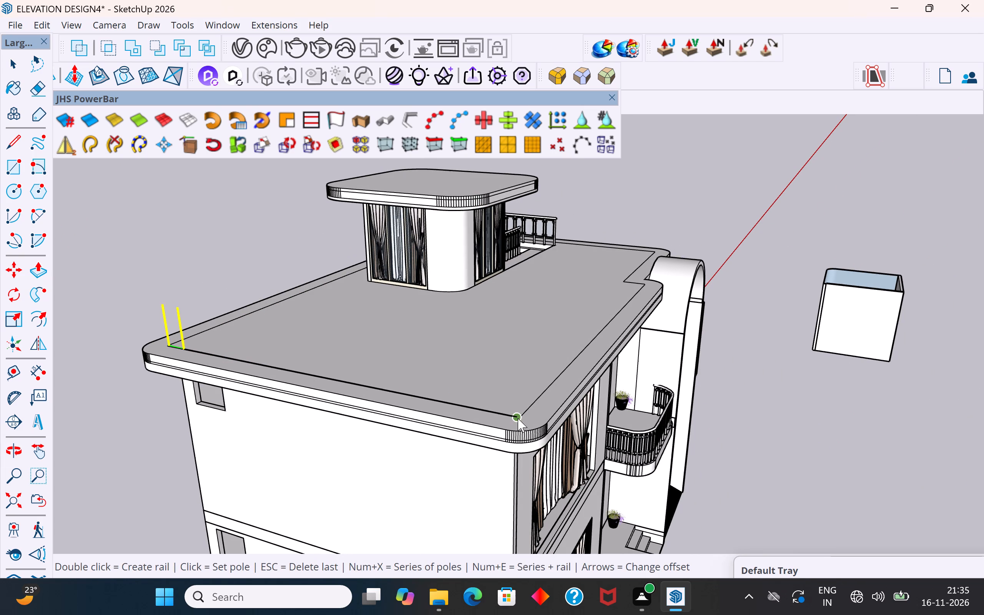
Set ten more roughly evenly spaced rail poles along the inset line on the roof's short side, heading toward the front corner.
middle_click_drag(266, 372, 423, 407)
scroll(288, 404, "down", 4)
scroll(347, 430, "up", 5)
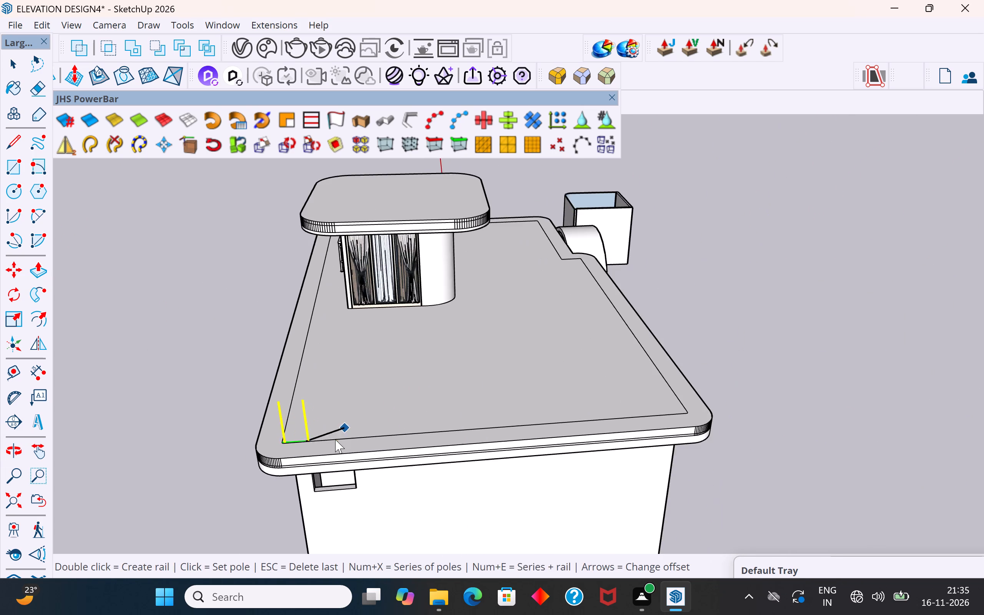
scroll(335, 439, "up", 4)
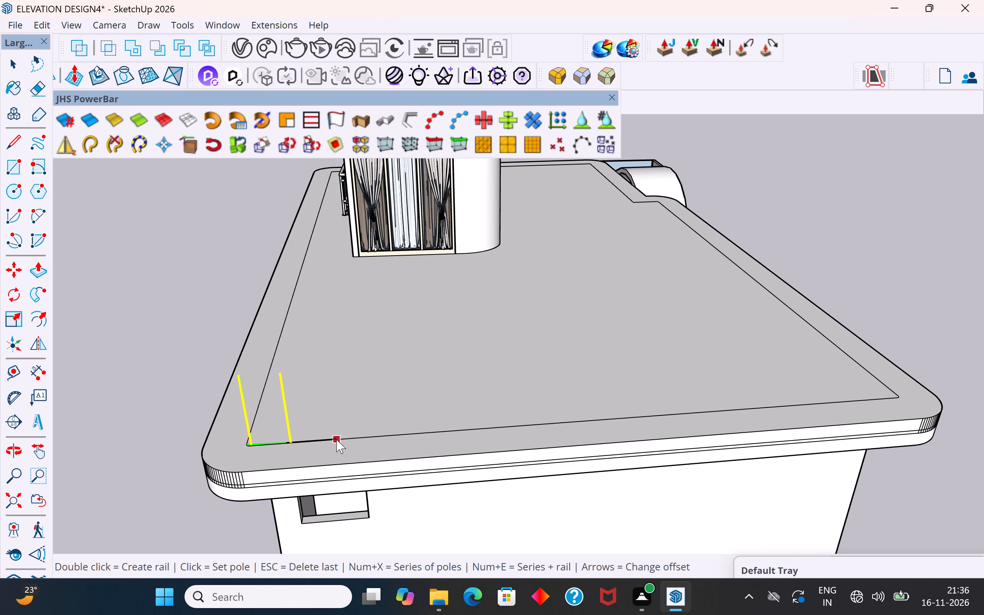
left_click(336, 439)
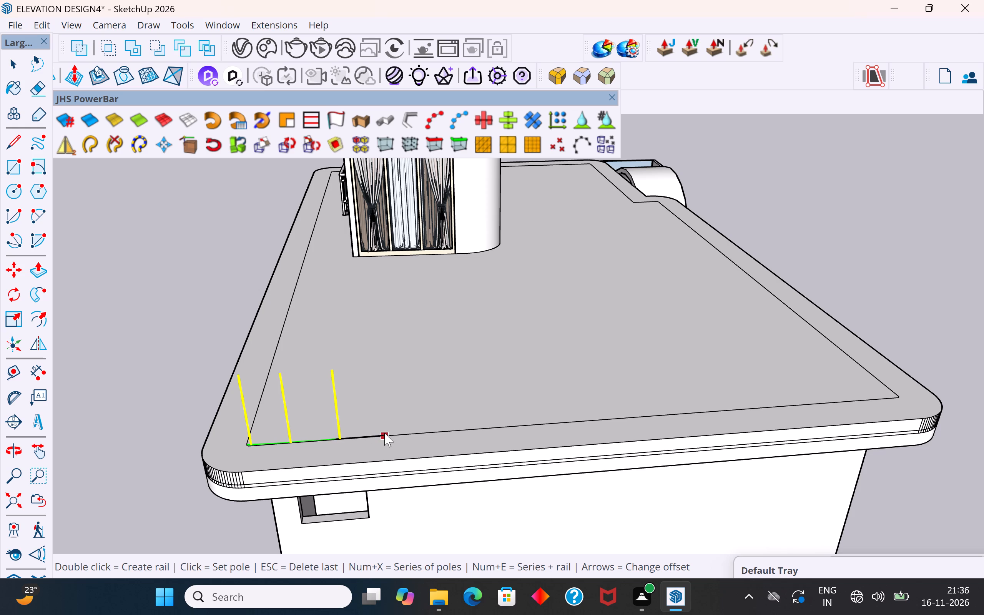
left_click(384, 433)
left_click(432, 435)
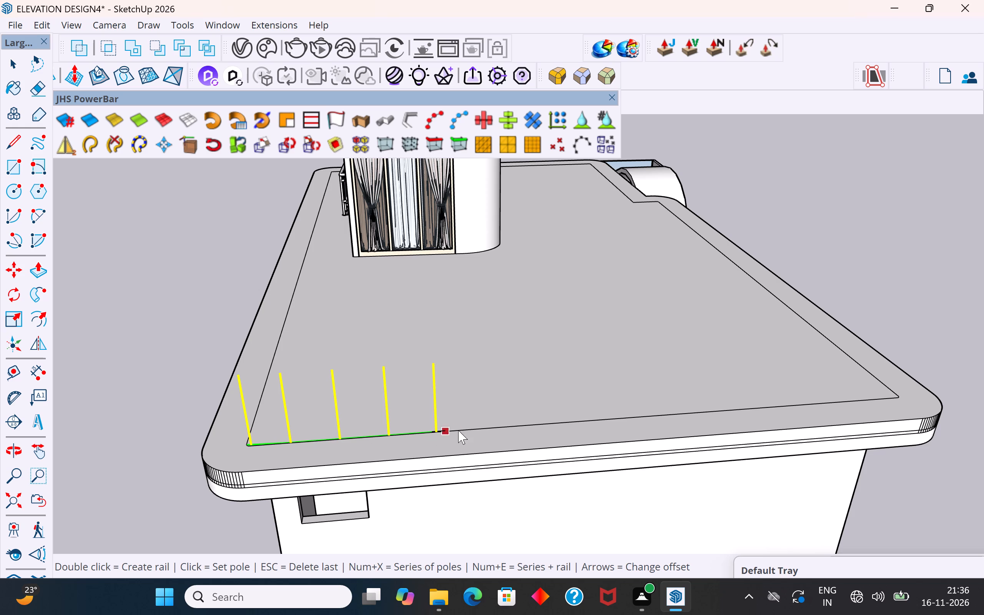
left_click(479, 430)
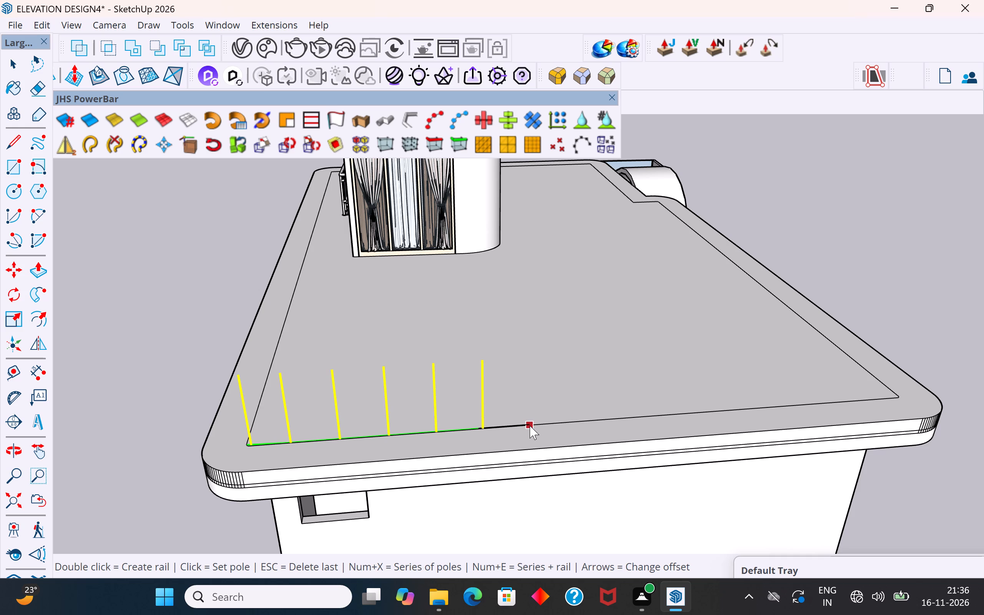
left_click(531, 426)
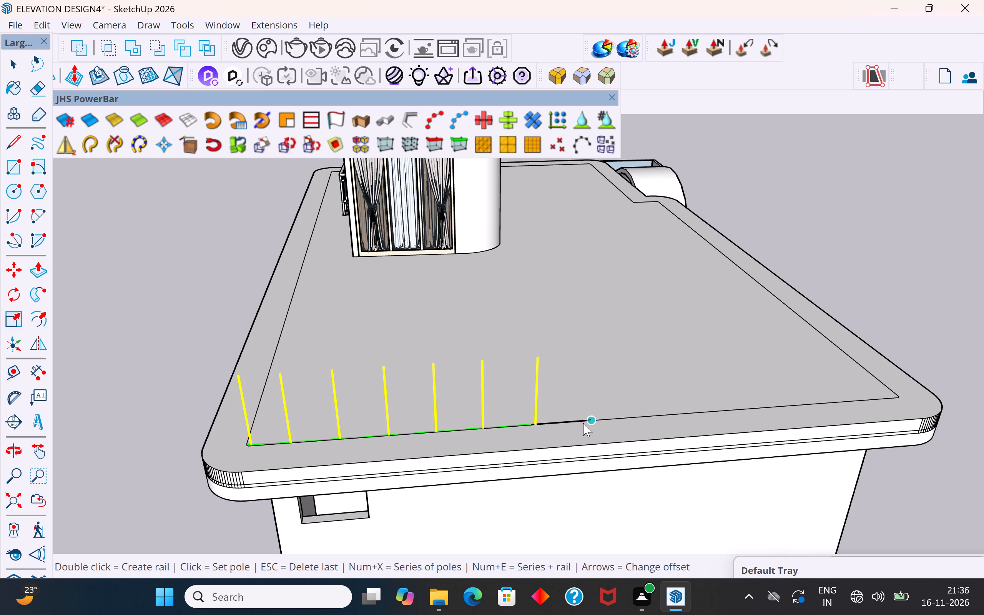
left_click(583, 423)
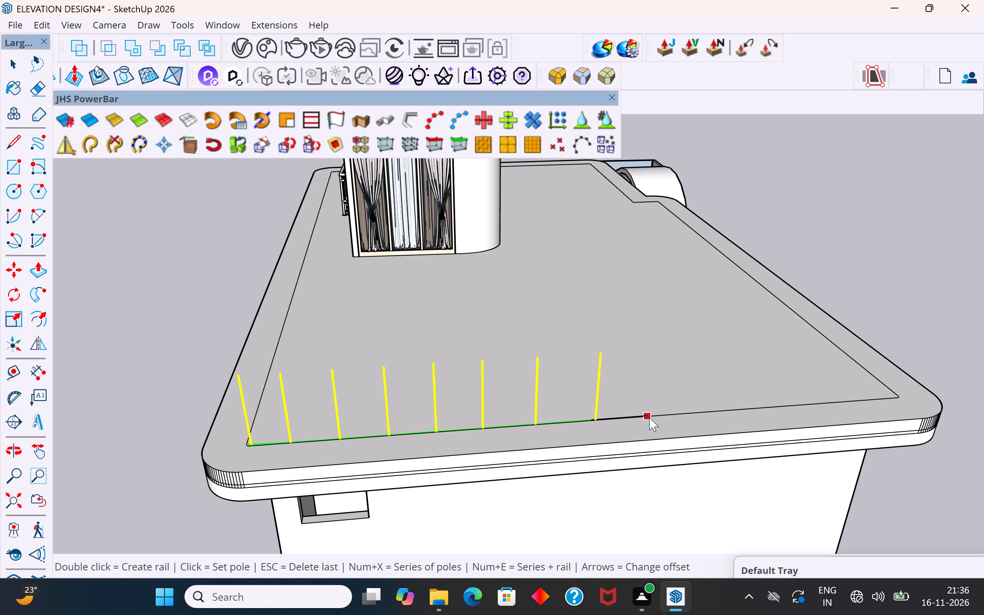
left_click(642, 417)
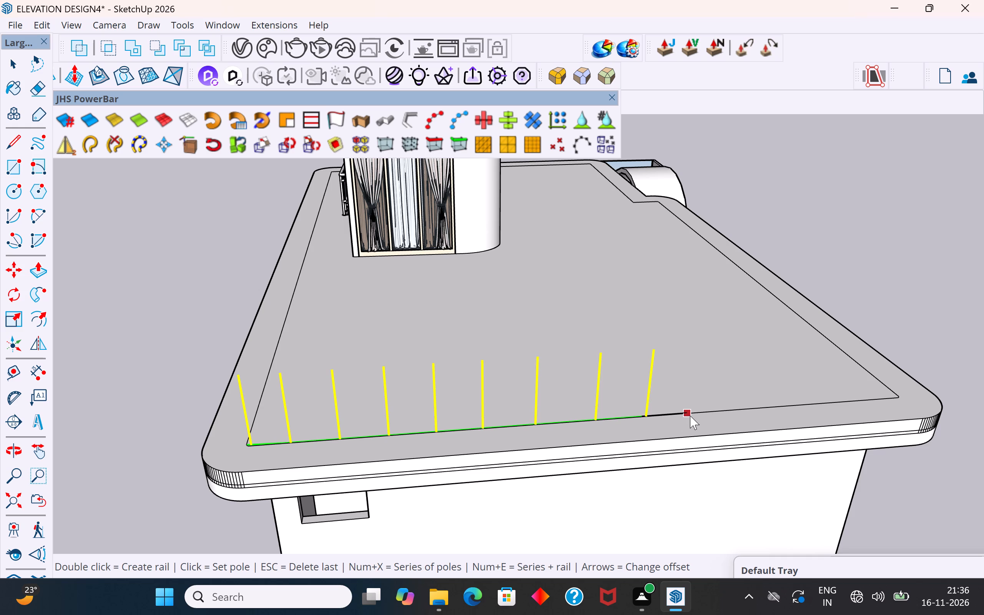
left_click(692, 416)
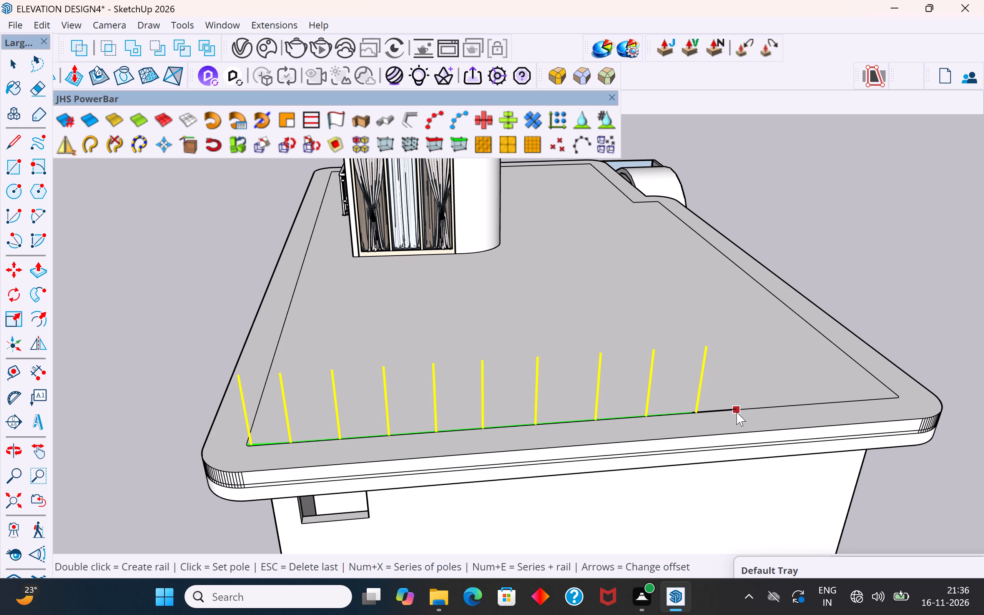
left_click(736, 412)
left_click(781, 409)
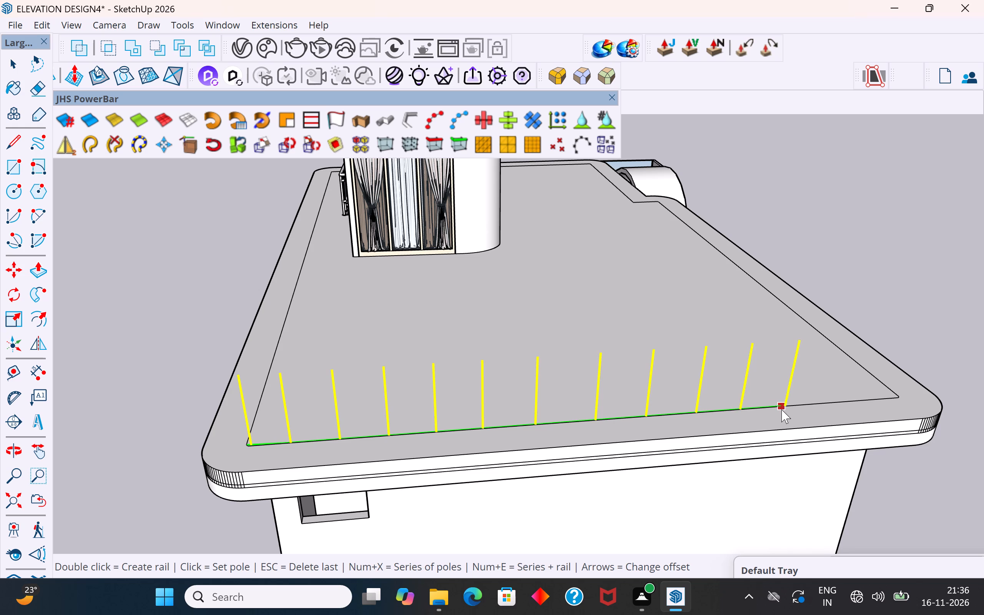
Finish the short side's pole row up to the front corner and set poles around the inset line's small rounded corner.
scroll(763, 412, "down", 5)
middle_click_drag(876, 404, 791, 404)
scroll(712, 444, "up", 1)
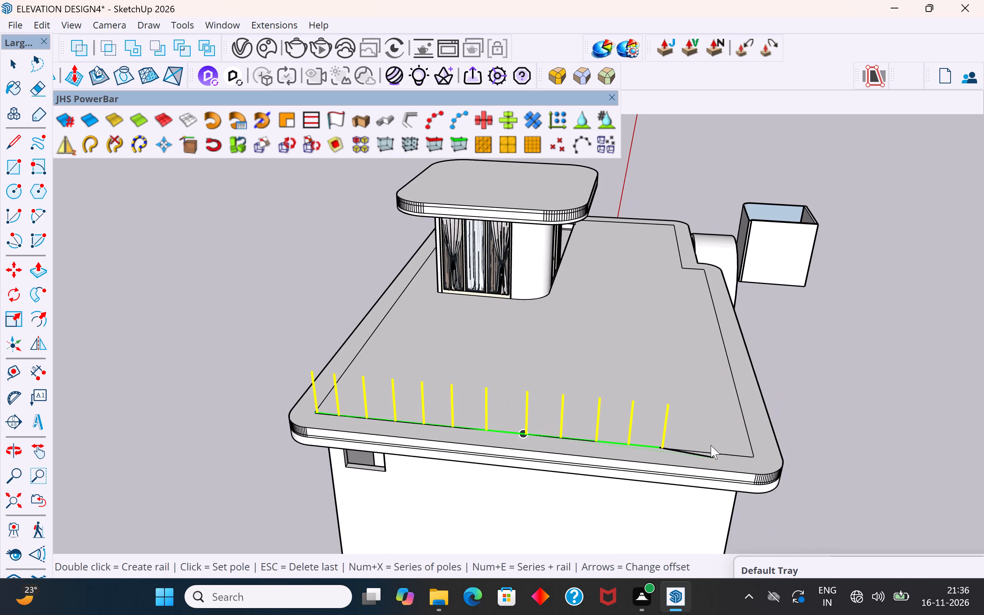
scroll(711, 445, "up", 6)
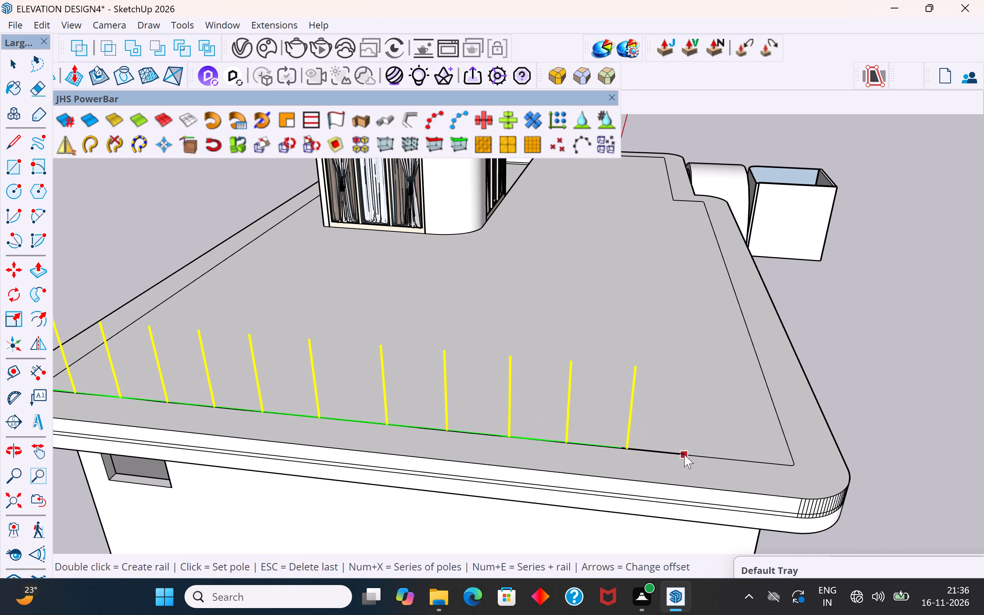
left_click(684, 454)
left_click(742, 459)
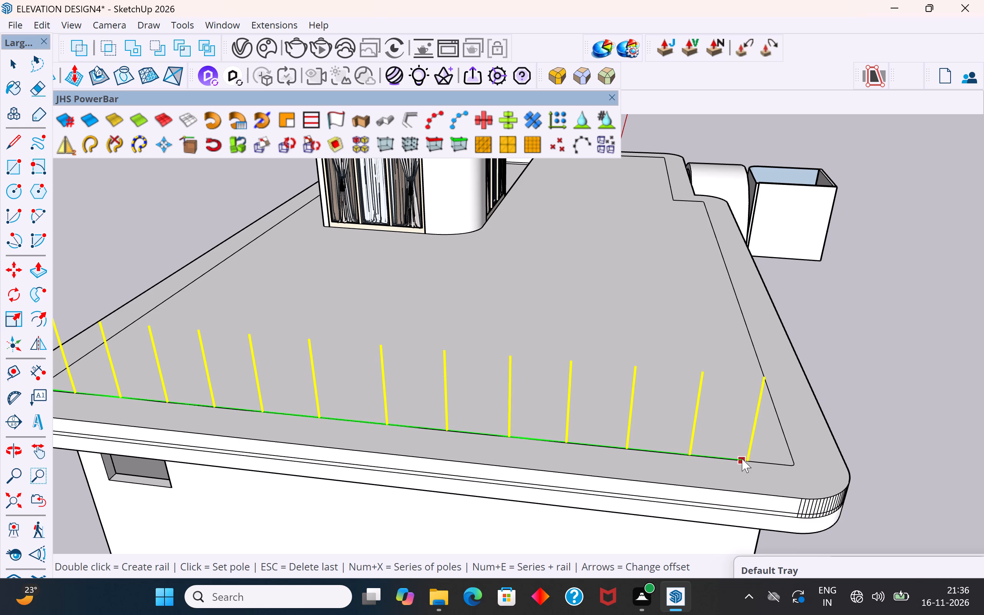
scroll(789, 466, "up", 10)
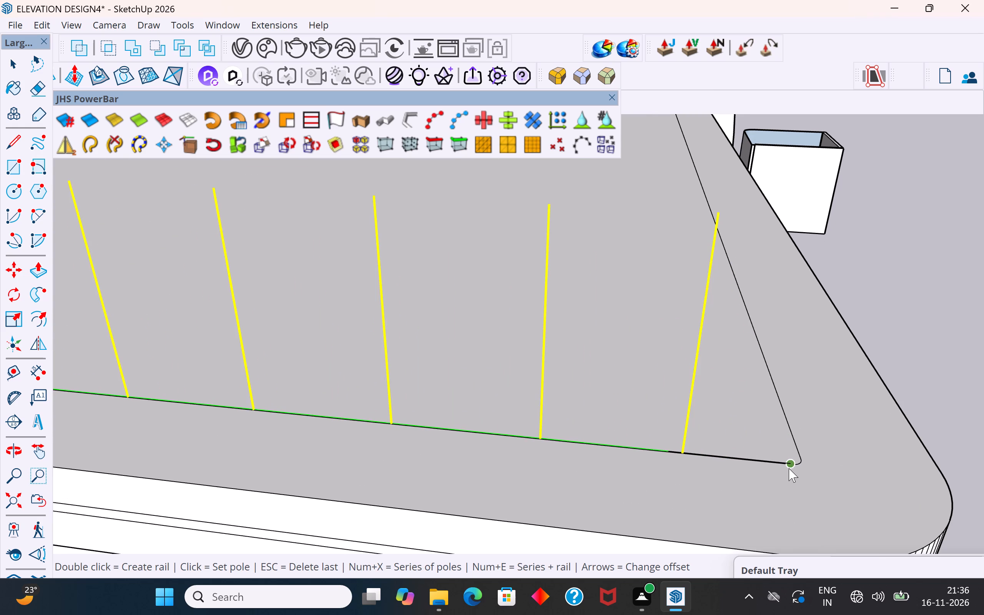
left_click(793, 465)
middle_click_drag(836, 465, 695, 465)
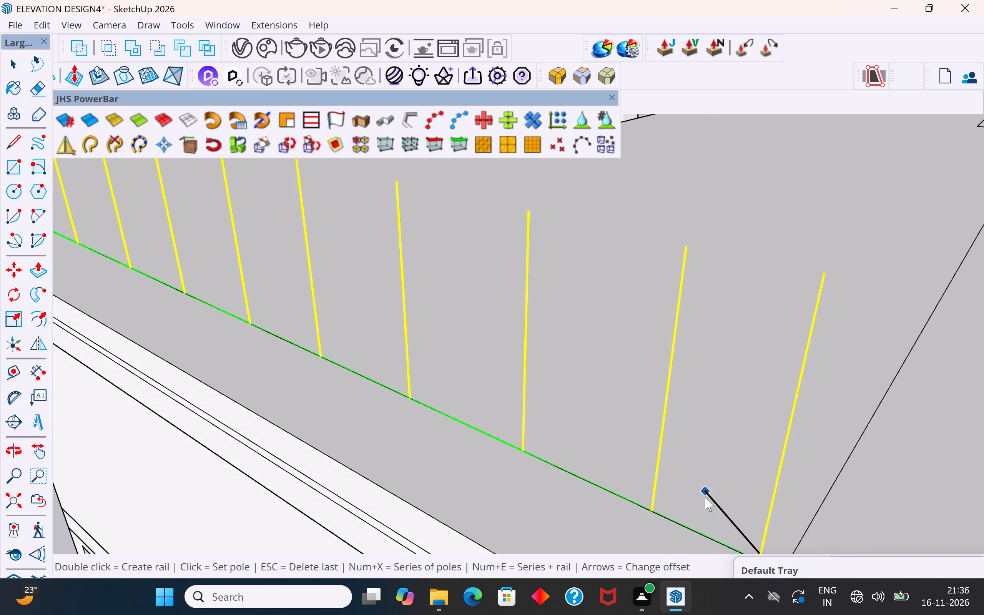
scroll(596, 382, "down", 5)
scroll(656, 469, "up", 15)
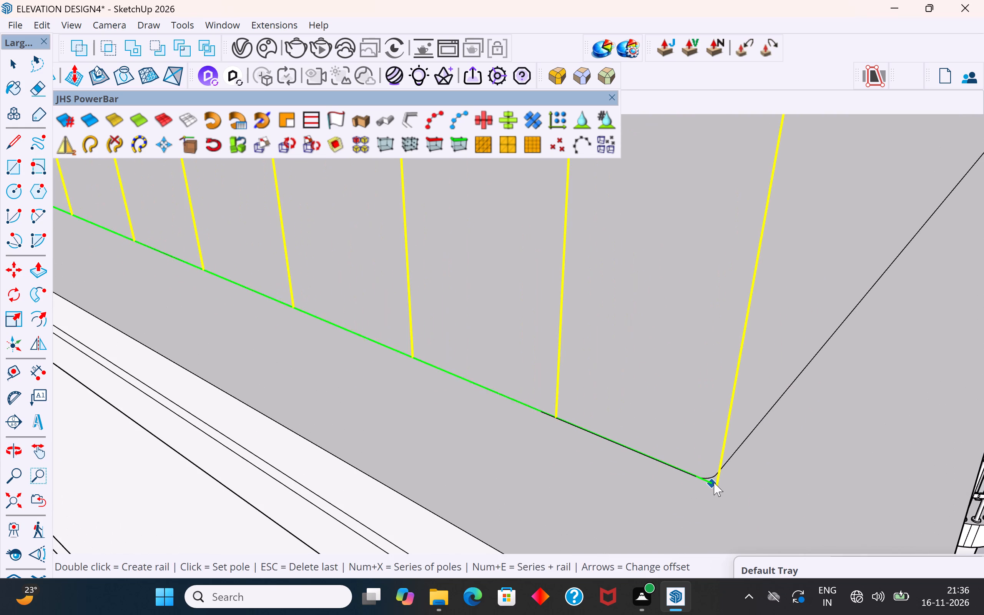
scroll(718, 478, "up", 4)
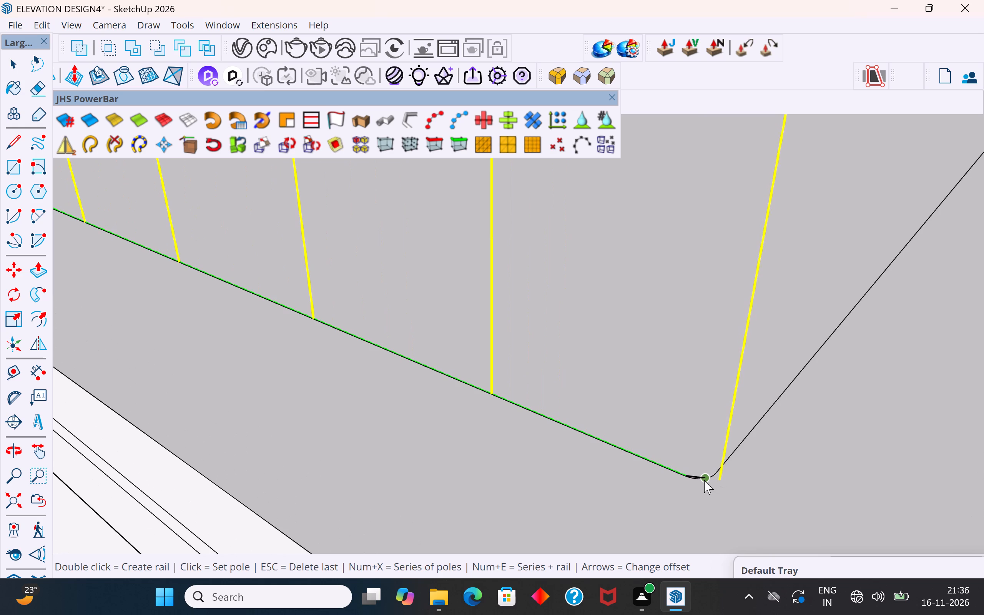
left_click(721, 471)
Set six roughly evenly spaced rail poles along the inset line on the roof's front side, starting just past the small rounded corner.
scroll(405, 536, "down", 5)
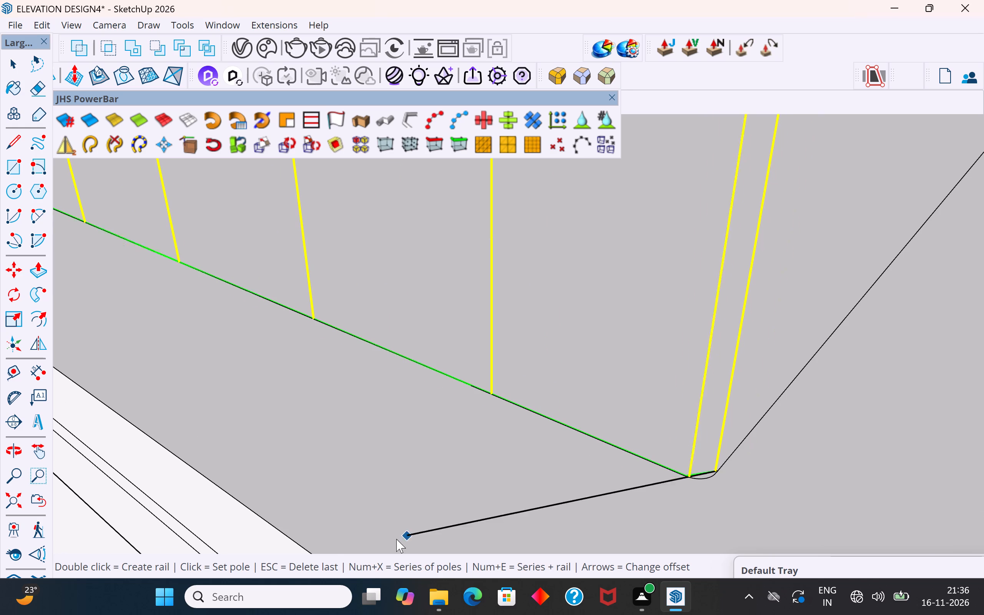
scroll(396, 539, "down", 1)
middle_click_drag(693, 442, 423, 391)
scroll(423, 391, "down", 5)
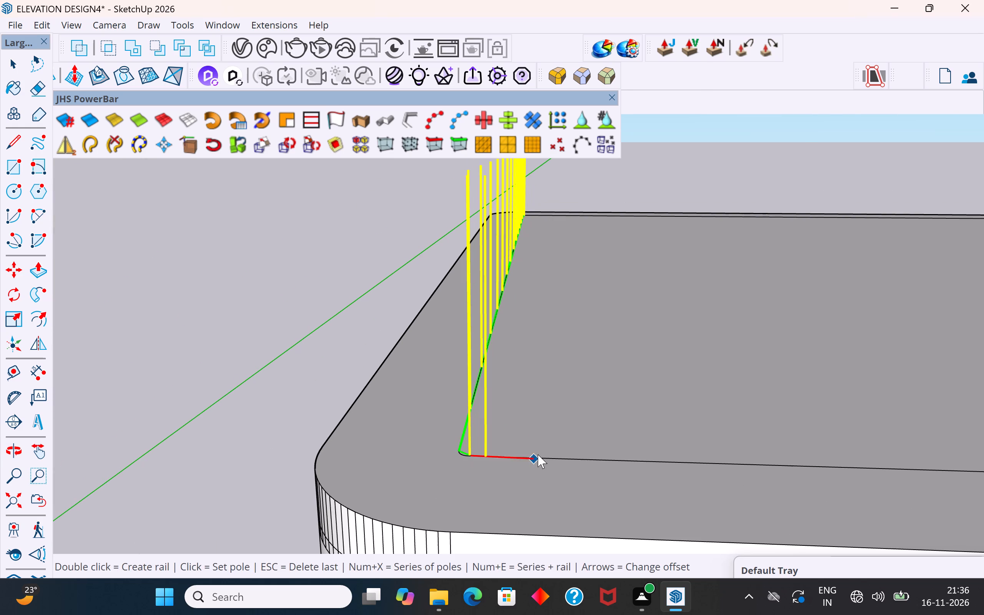
left_click(547, 457)
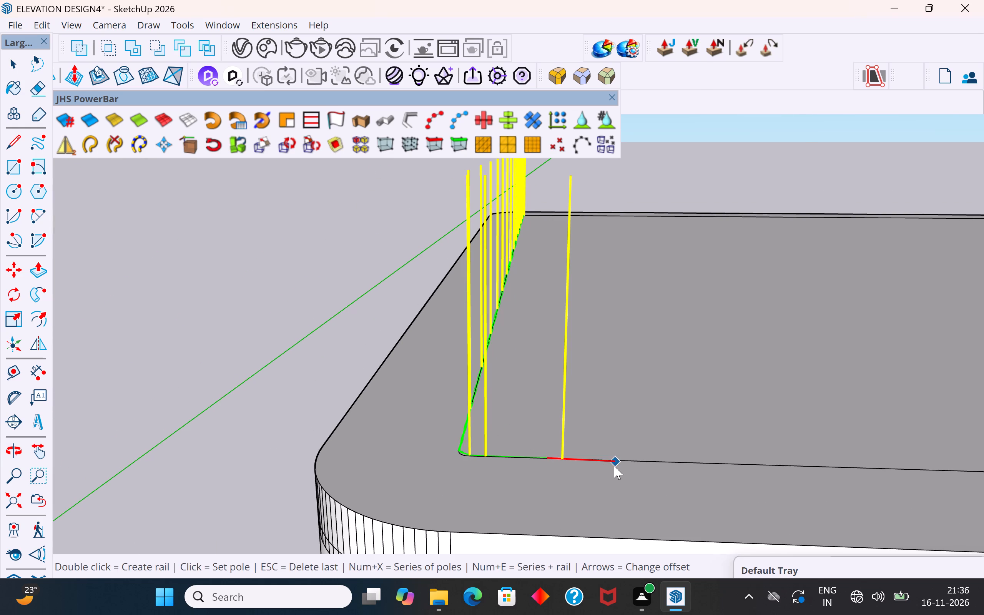
left_click(648, 462)
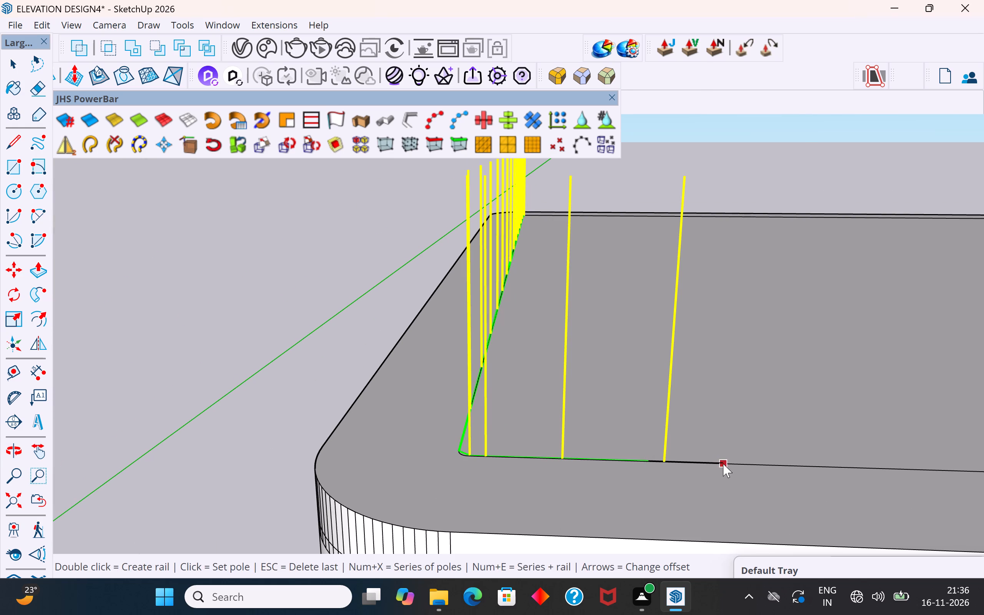
left_click(756, 467)
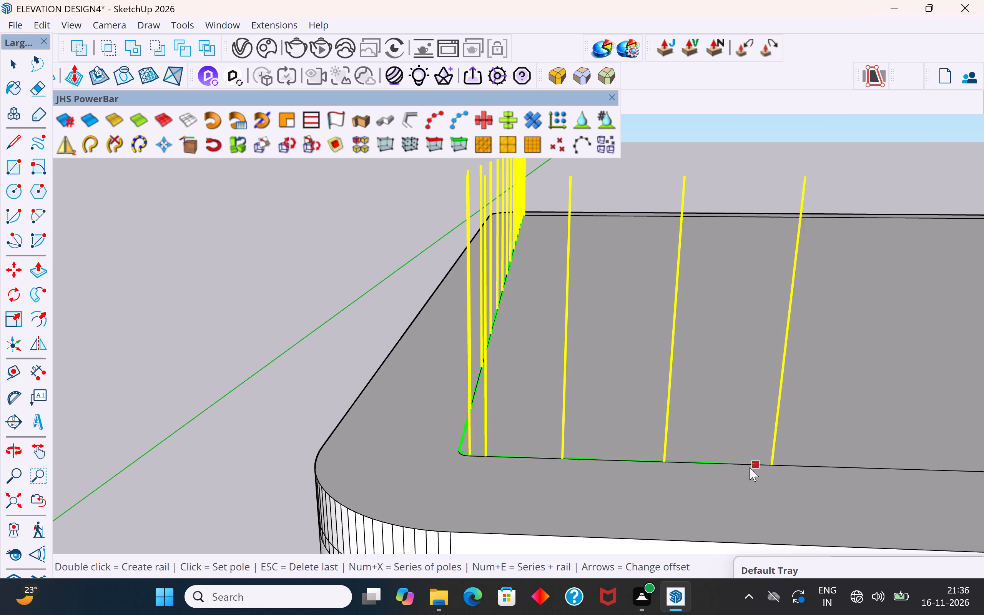
scroll(487, 422, "down", 6)
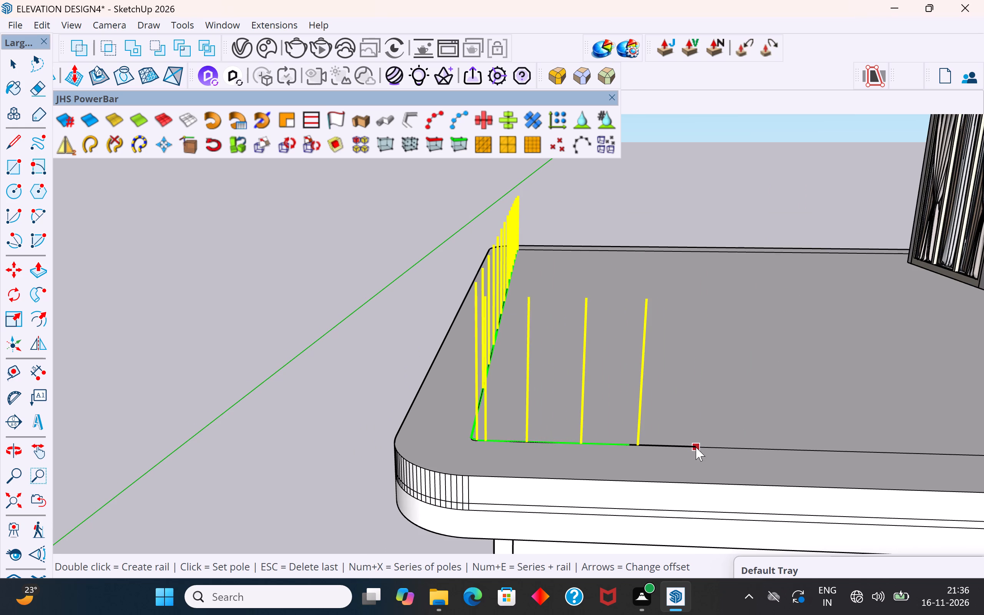
left_click(696, 447)
left_click(761, 451)
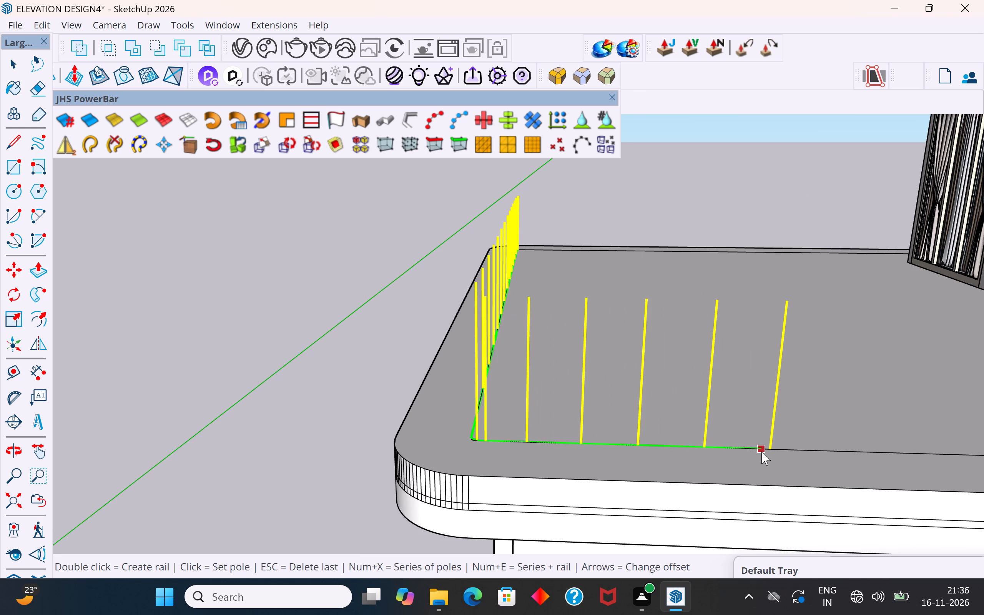
left_click(824, 451)
Set seven more roughly evenly spaced rail poles along the front inset line, heading toward the notch beside the arched window.
scroll(595, 394, "down", 4)
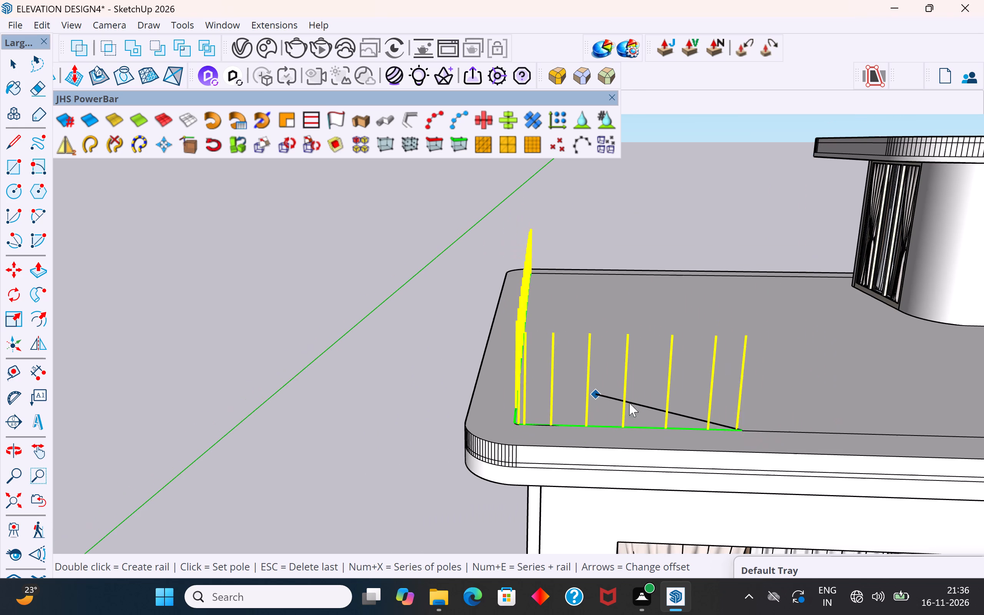
left_click(785, 427)
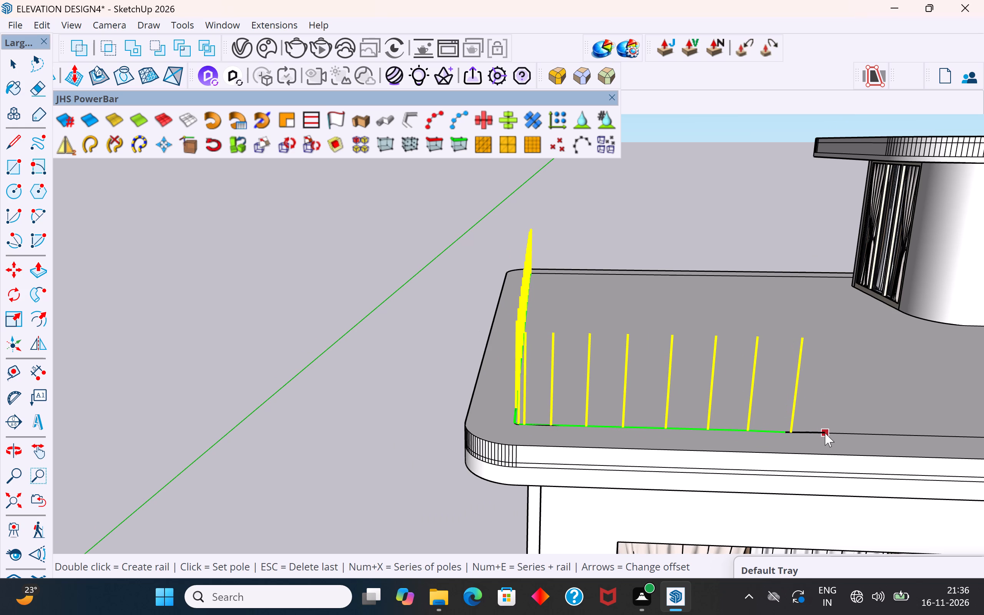
left_click(830, 433)
scroll(632, 389, "down", 4)
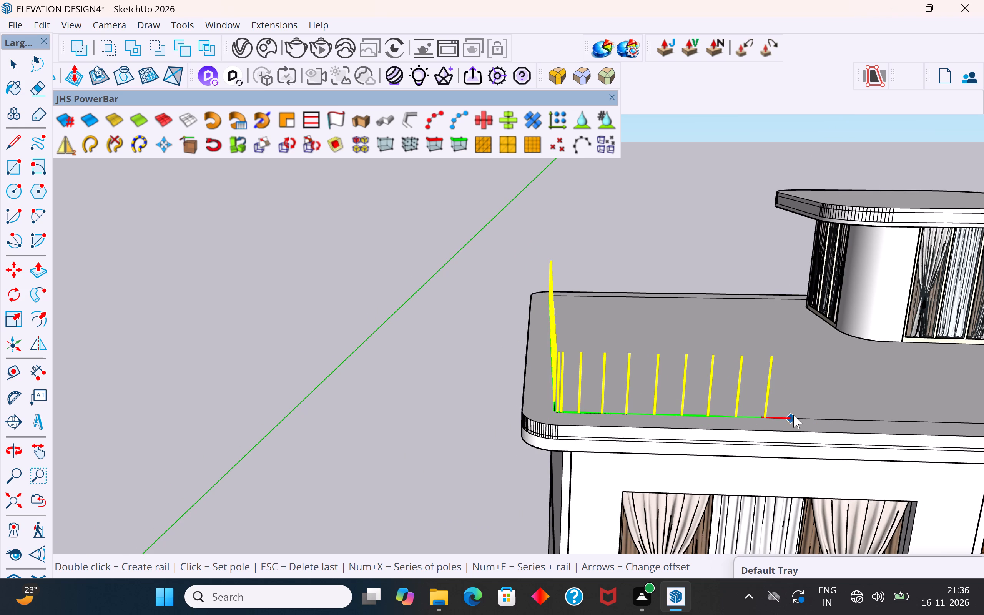
left_click(802, 415)
scroll(800, 415, "down", 4)
left_click(834, 417)
scroll(768, 404, "down", 5)
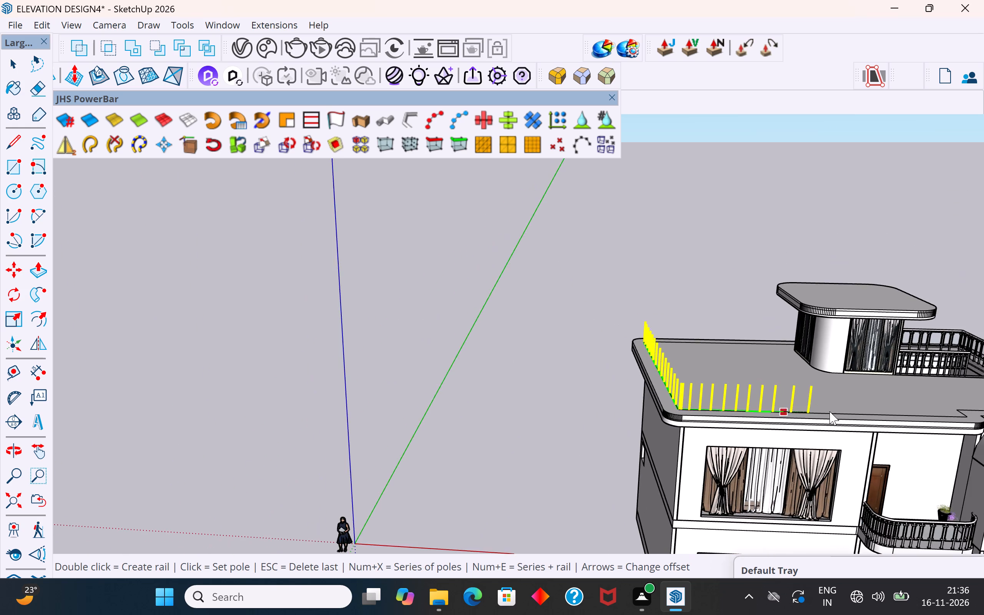
scroll(829, 411, "up", 5)
left_click(826, 412)
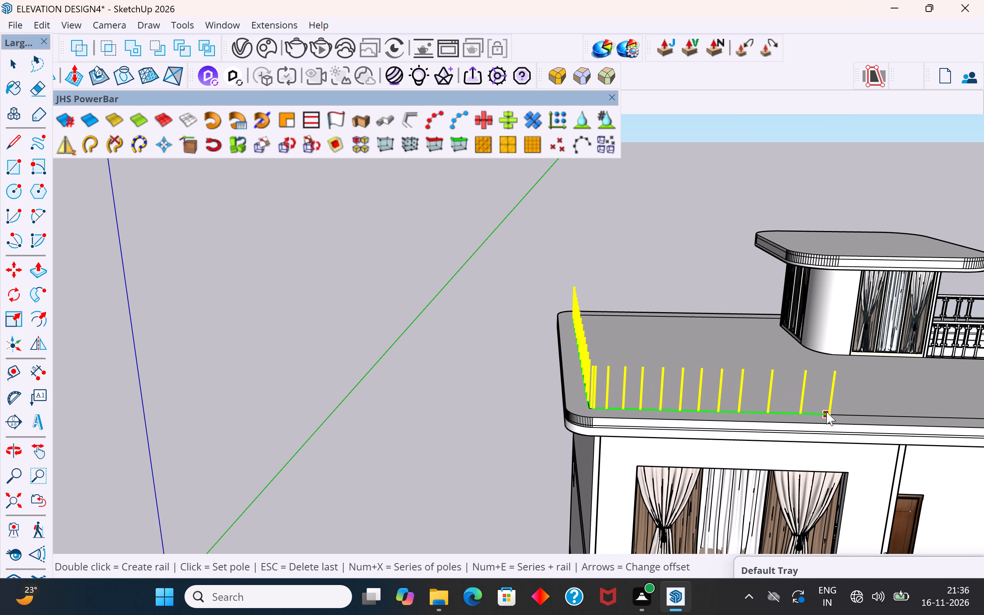
left_click(857, 419)
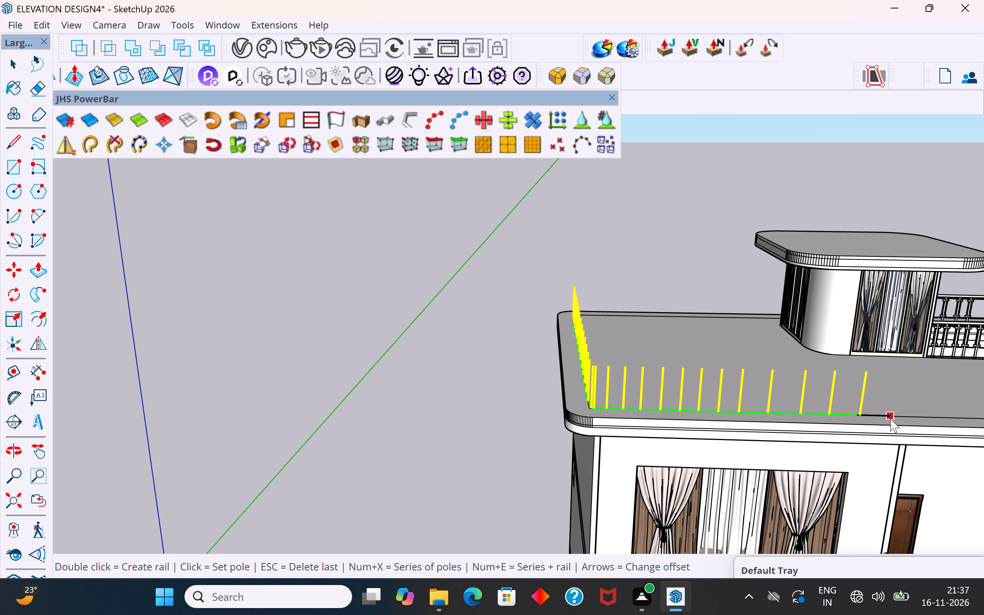
left_click(890, 418)
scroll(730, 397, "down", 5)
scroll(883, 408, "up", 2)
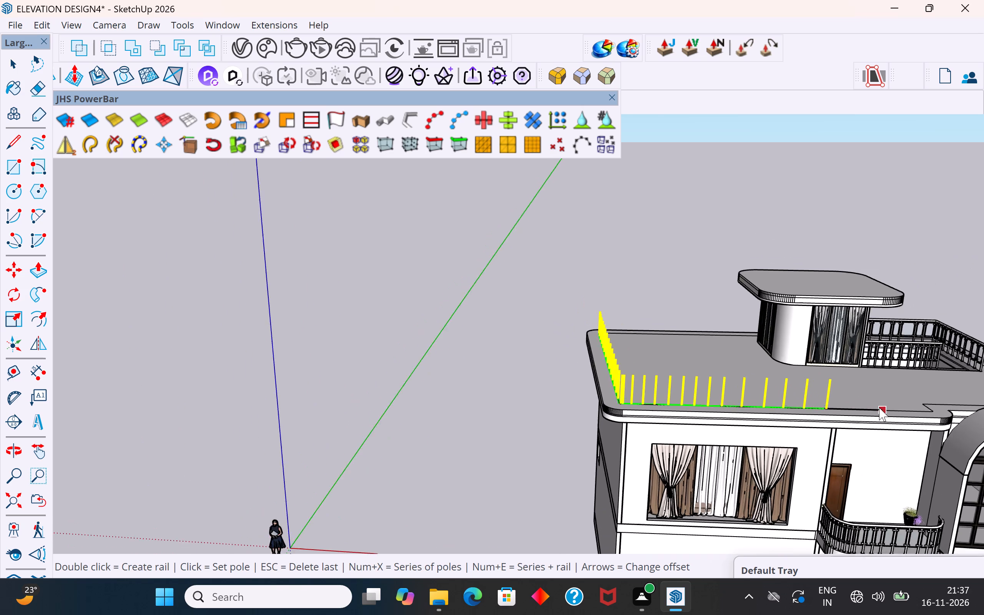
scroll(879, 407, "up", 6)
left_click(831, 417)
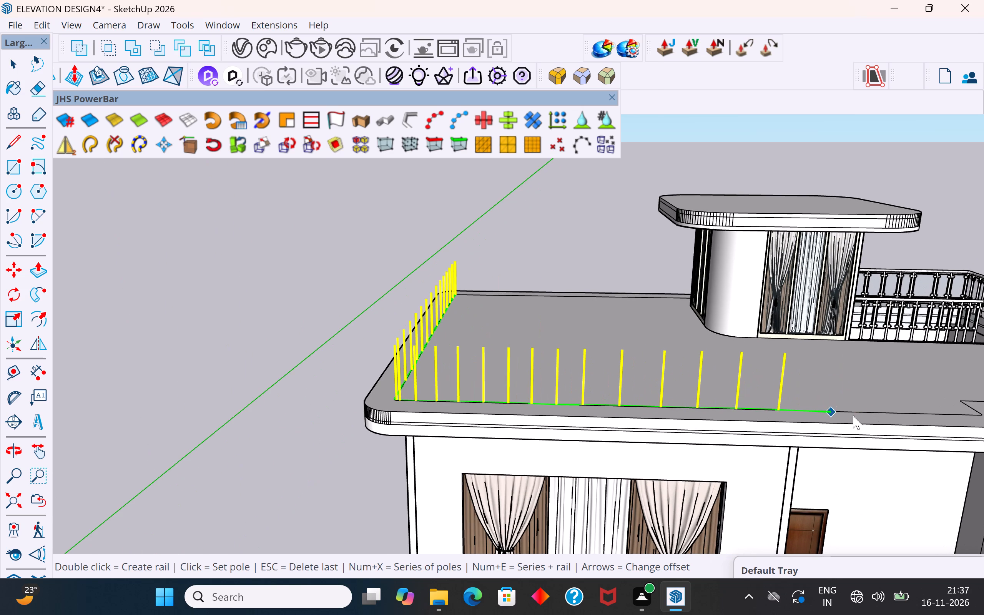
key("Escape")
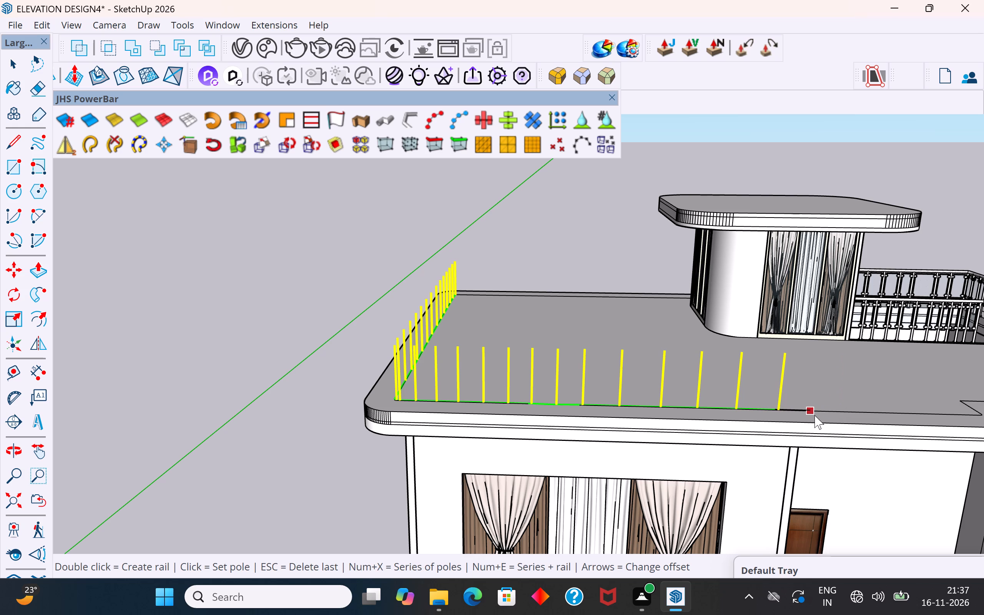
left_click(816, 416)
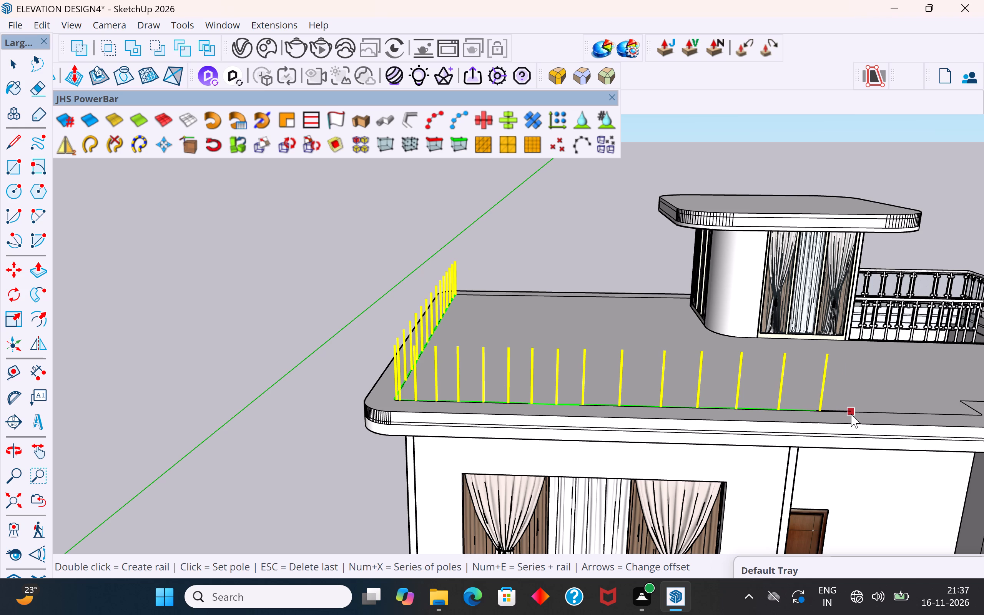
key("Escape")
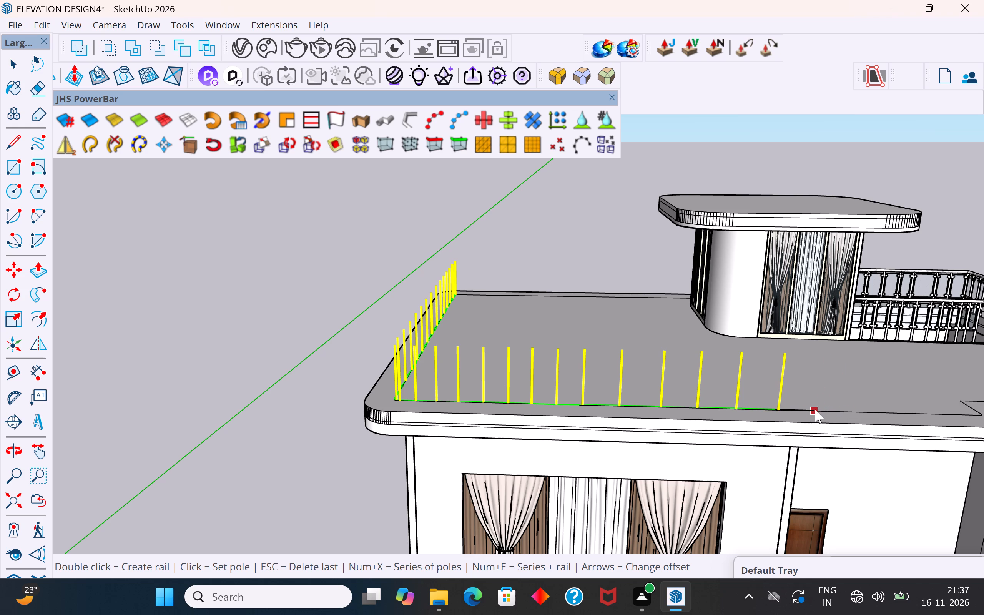
Set five more rail poles along the front inset line, ending where it reaches the small rounded corner near the notch.
left_click(815, 409)
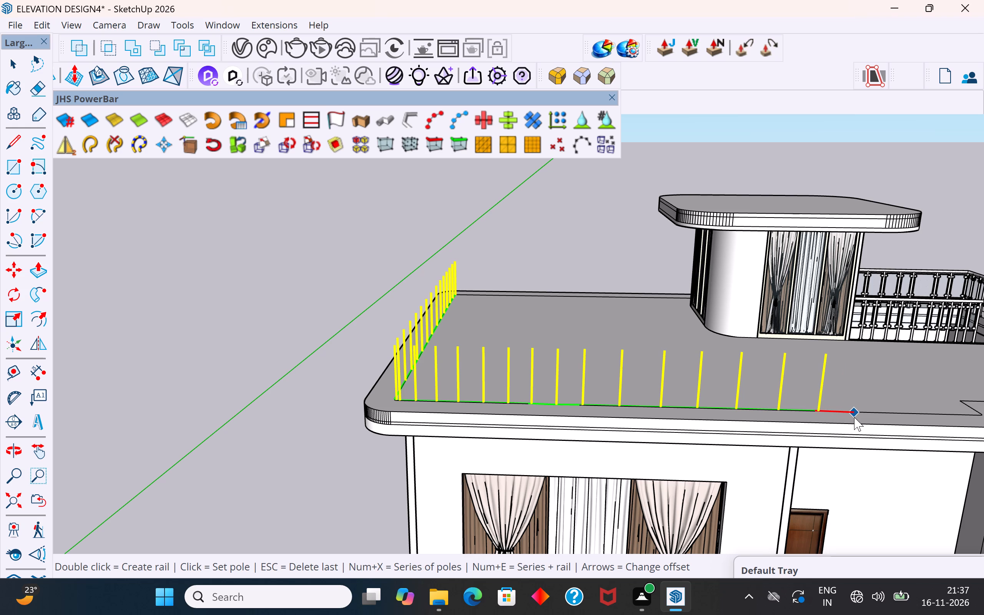
left_click(854, 417)
left_click(894, 417)
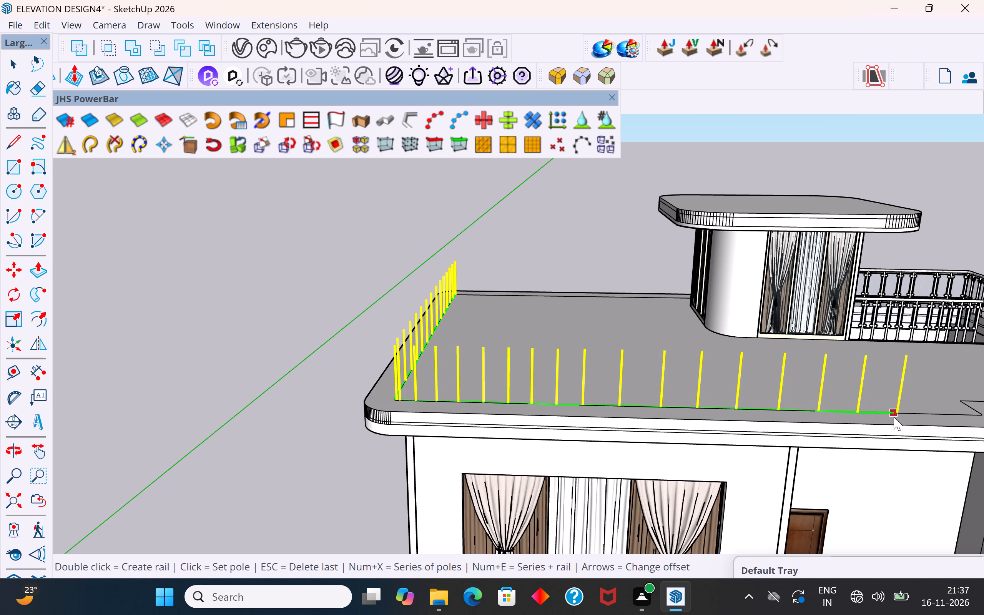
scroll(778, 422, "down", 3)
scroll(929, 419, "up", 2)
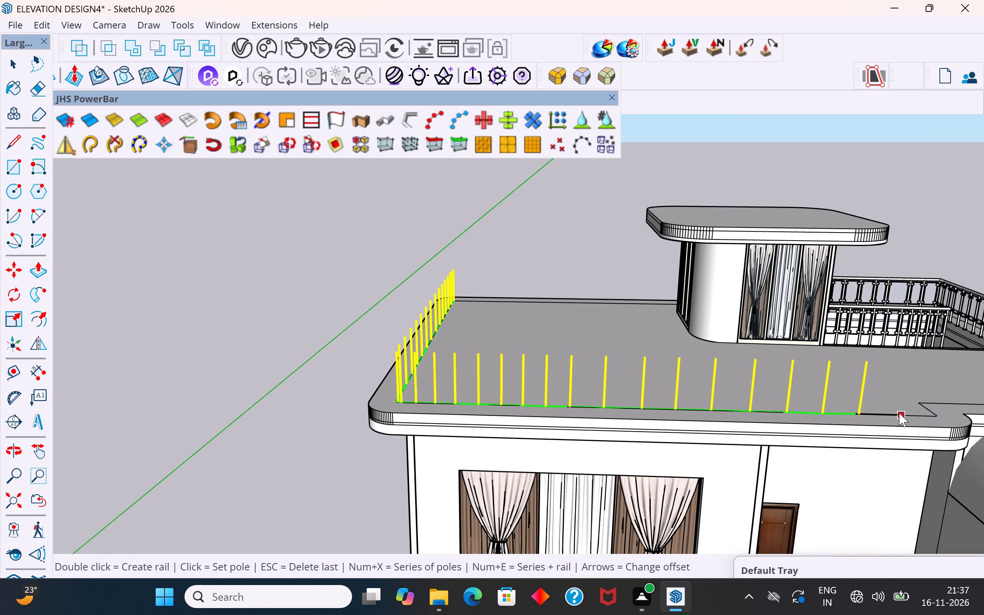
left_click(896, 414)
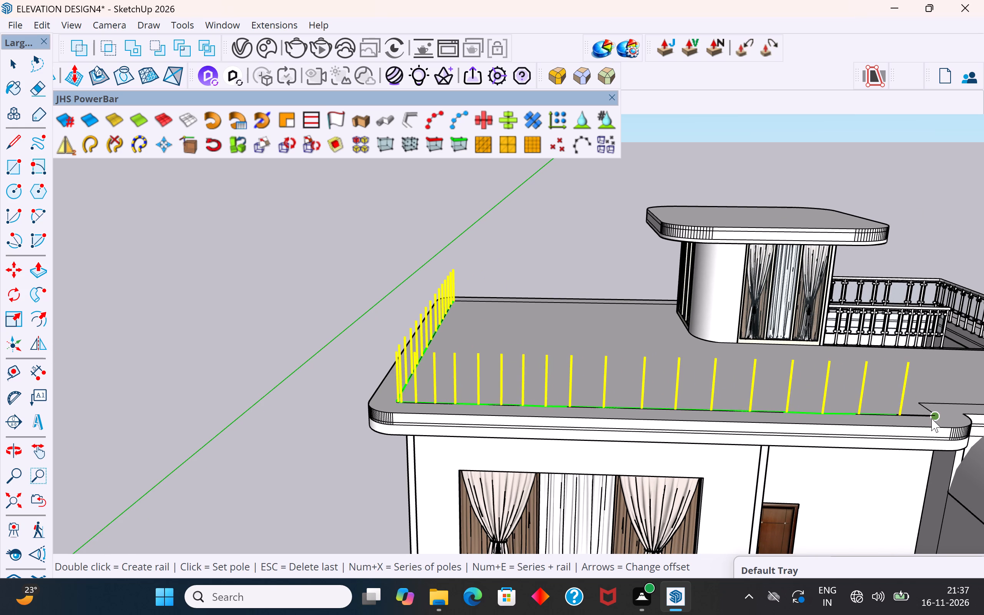
left_click(931, 418)
Set two rail poles around the inset line's small rounded corner next to the notch.
scroll(676, 416, "down", 4)
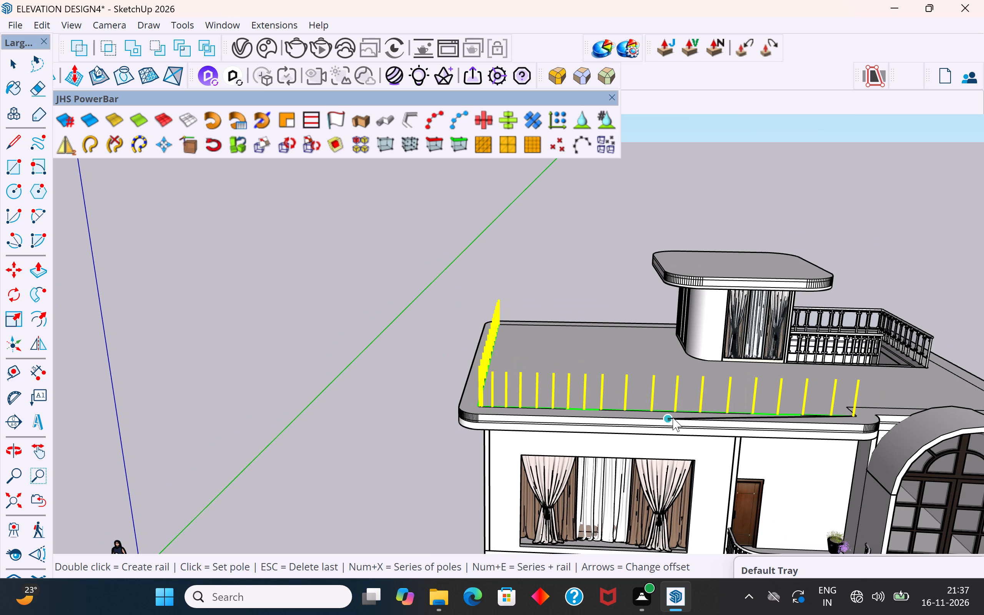
scroll(700, 354, "up", 1)
scroll(673, 371, "down", 4)
middle_click_drag(780, 457, 713, 505)
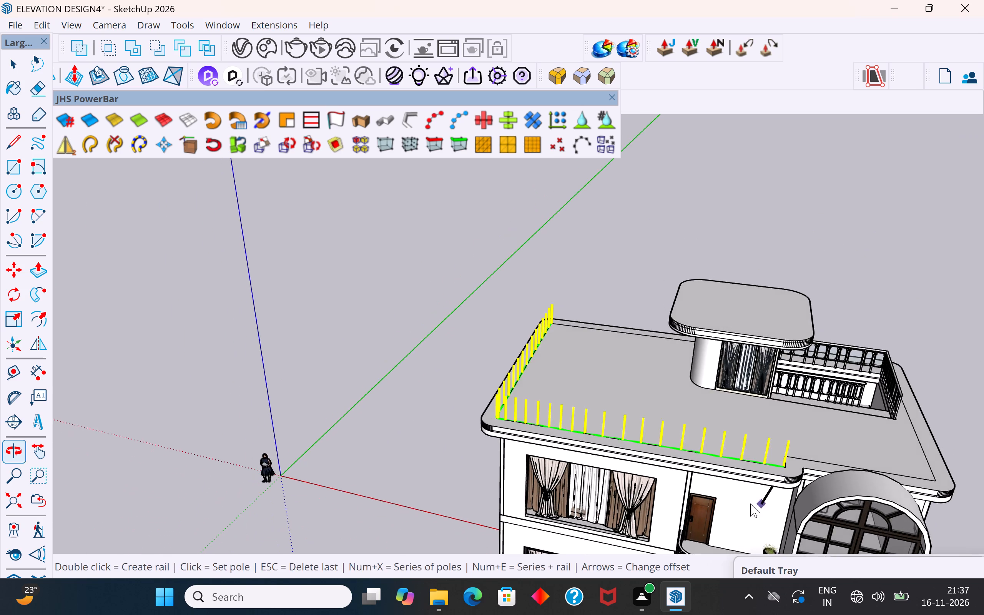
scroll(843, 502, "up", 4)
middle_click_drag(787, 467, 650, 454)
scroll(669, 481, "up", 19)
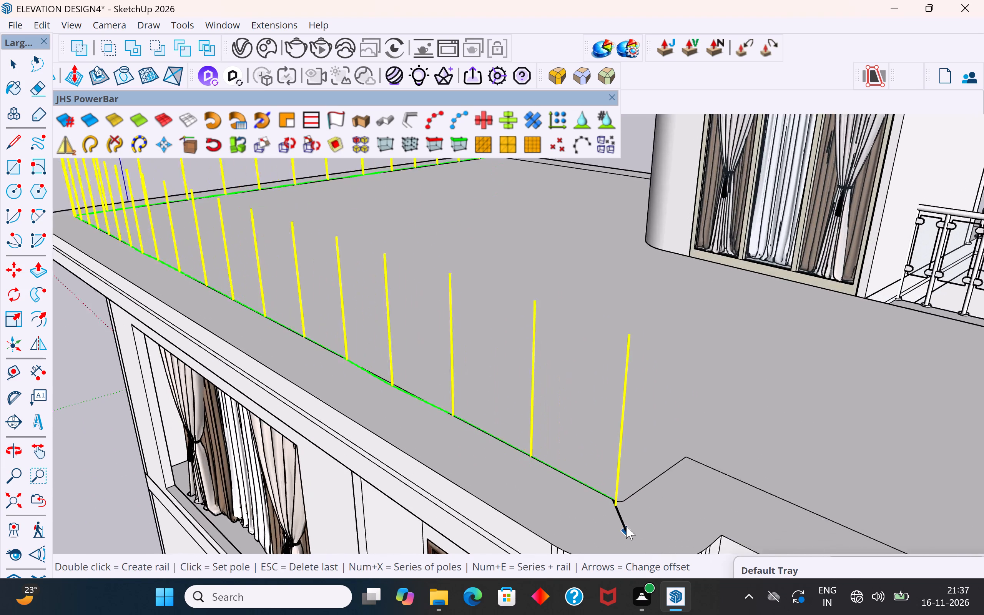
scroll(626, 526, "up", 15)
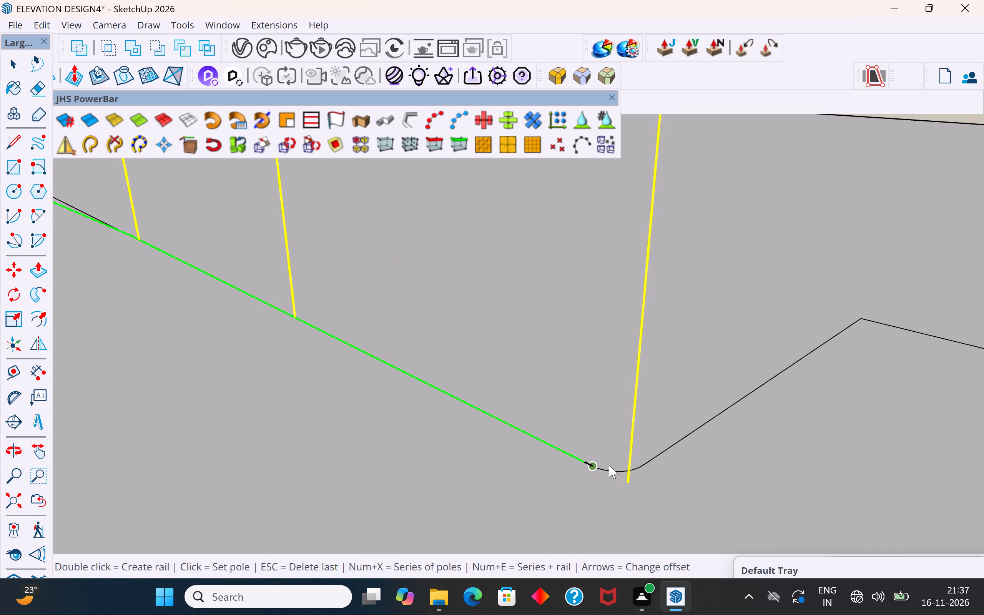
left_click(610, 469)
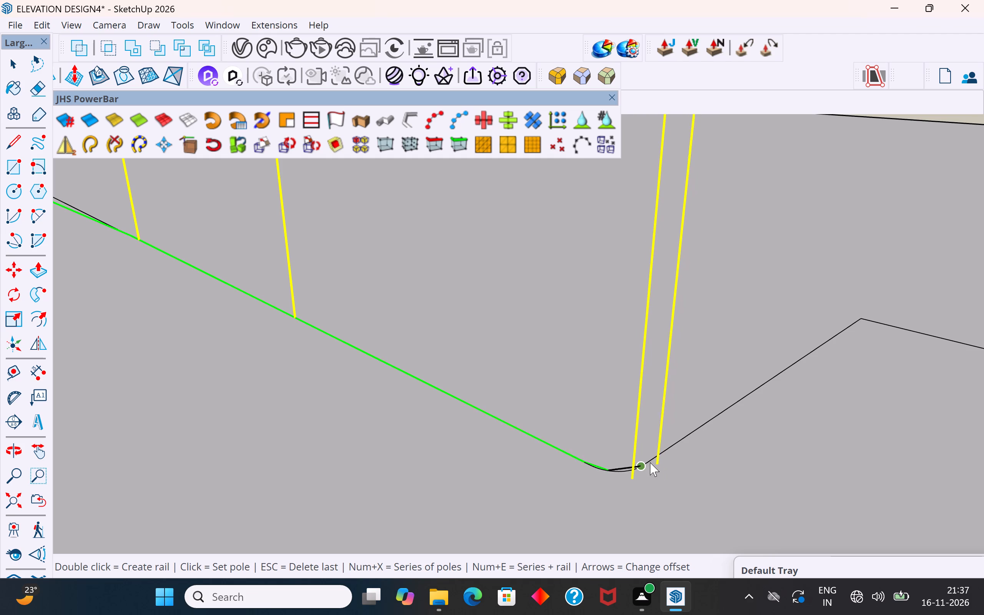
left_click(653, 462)
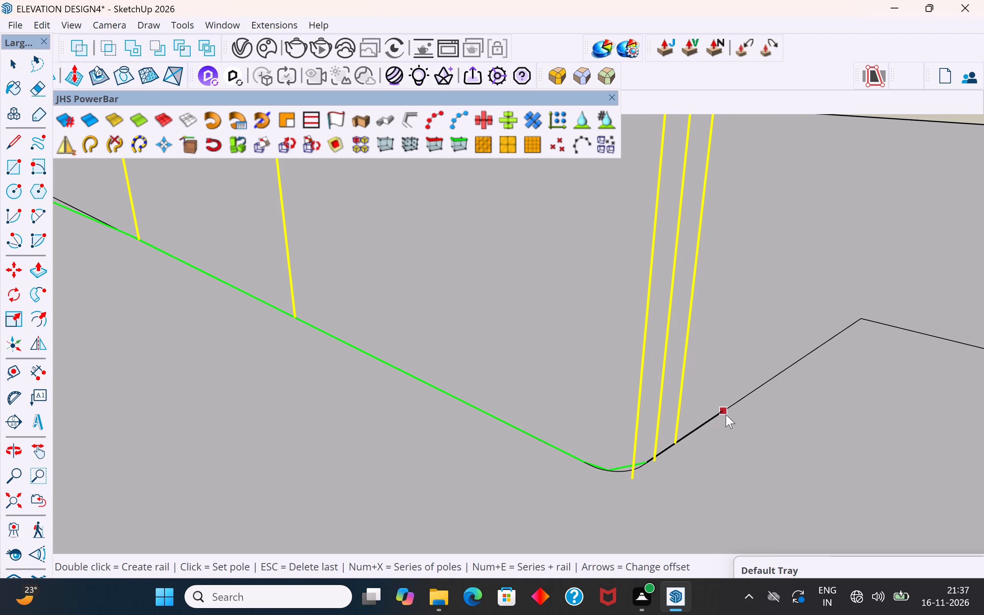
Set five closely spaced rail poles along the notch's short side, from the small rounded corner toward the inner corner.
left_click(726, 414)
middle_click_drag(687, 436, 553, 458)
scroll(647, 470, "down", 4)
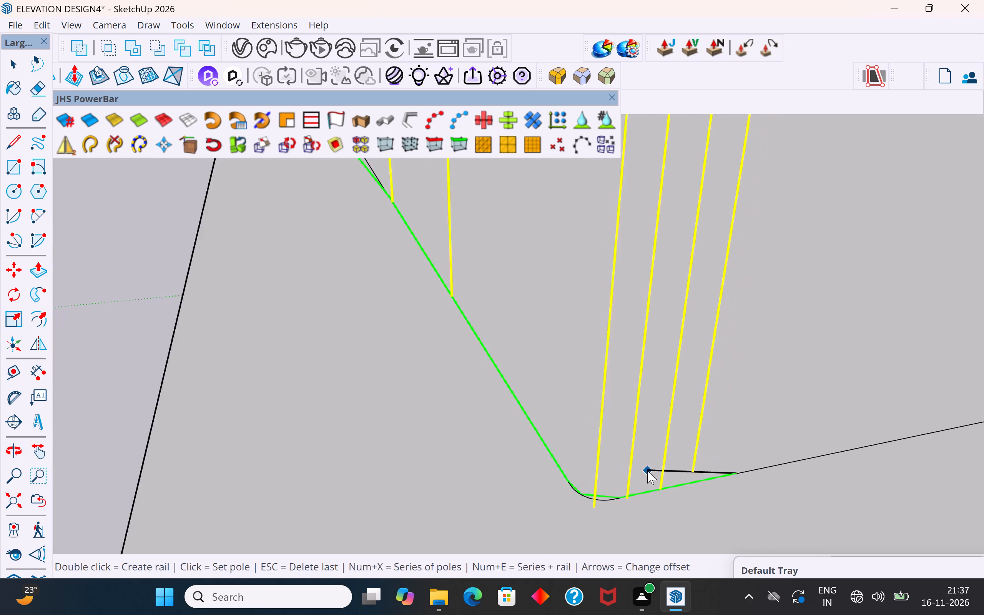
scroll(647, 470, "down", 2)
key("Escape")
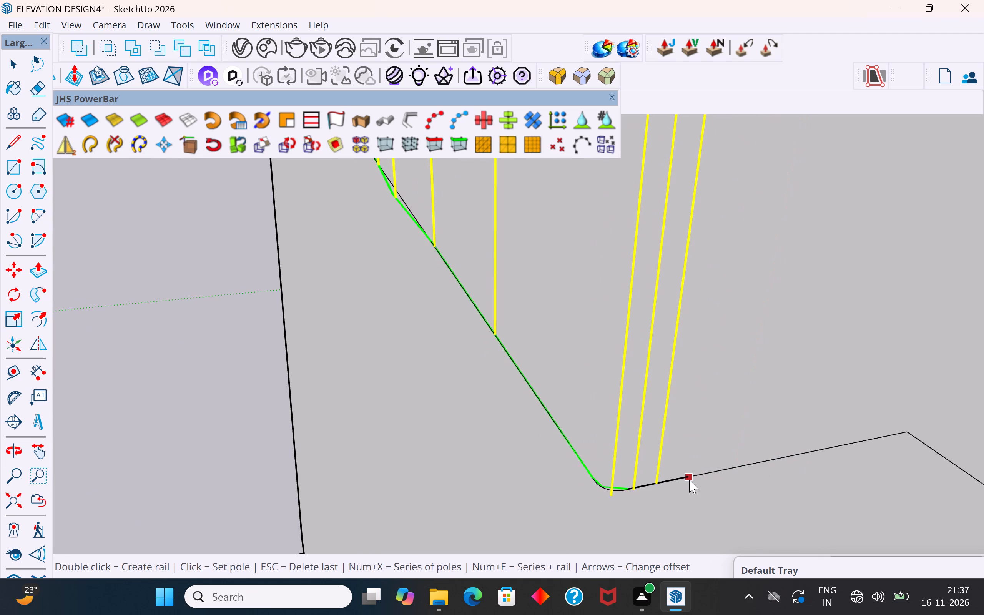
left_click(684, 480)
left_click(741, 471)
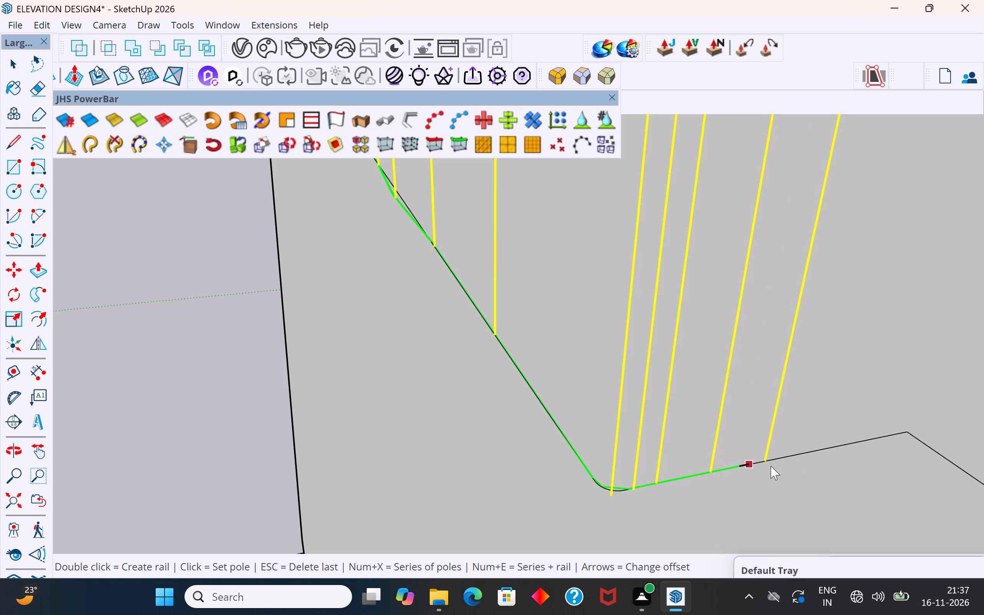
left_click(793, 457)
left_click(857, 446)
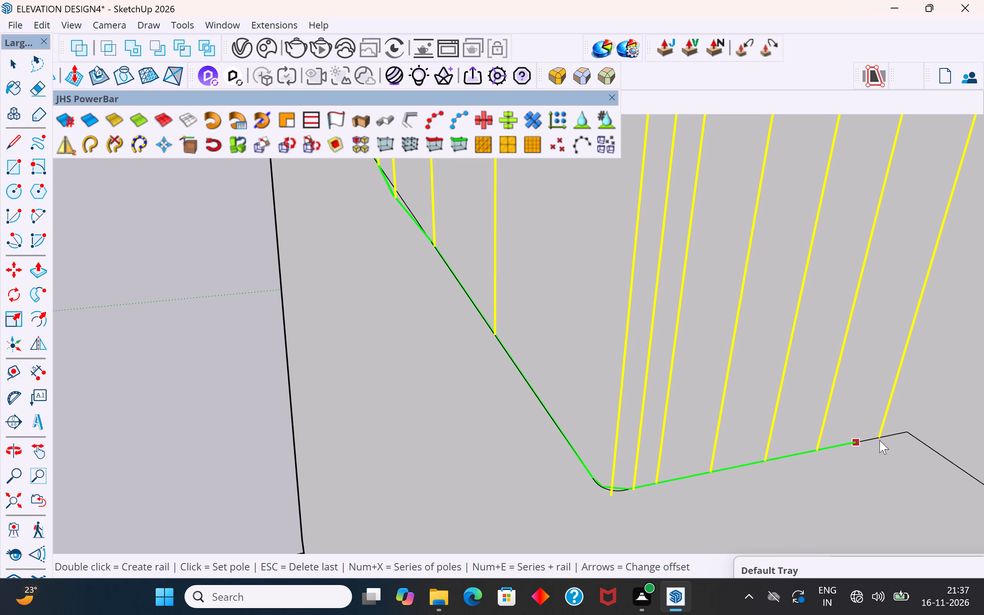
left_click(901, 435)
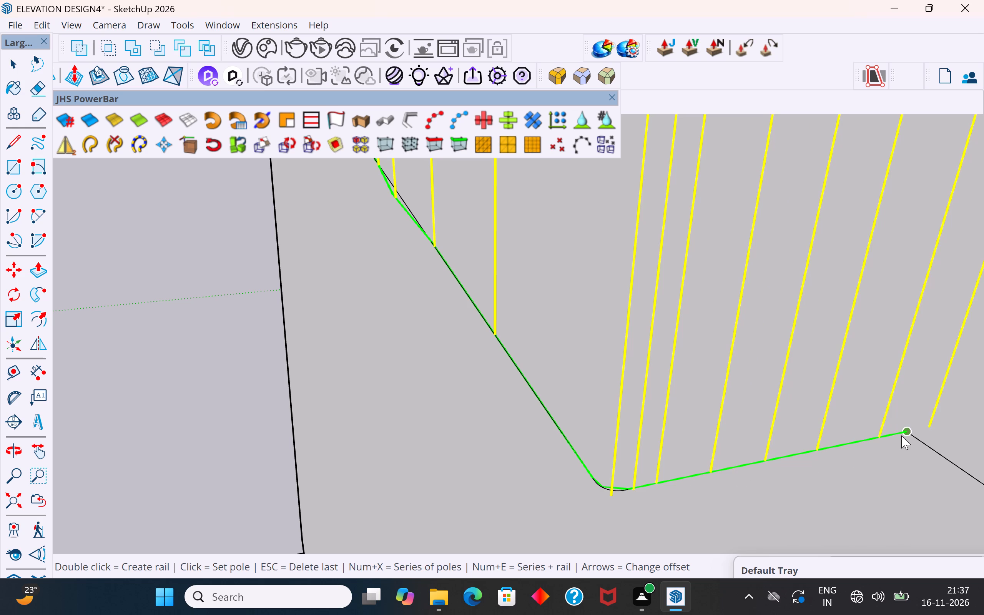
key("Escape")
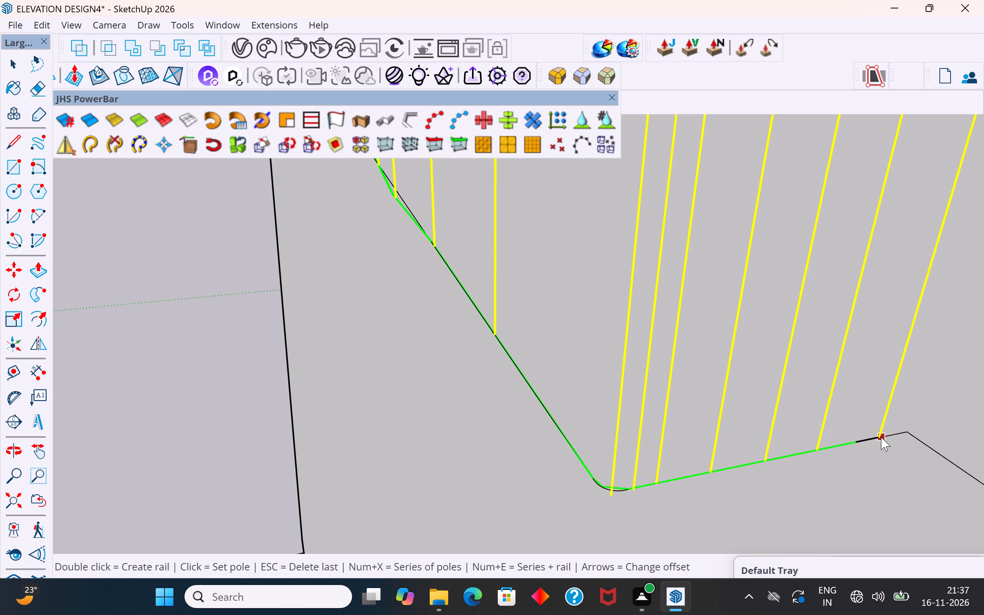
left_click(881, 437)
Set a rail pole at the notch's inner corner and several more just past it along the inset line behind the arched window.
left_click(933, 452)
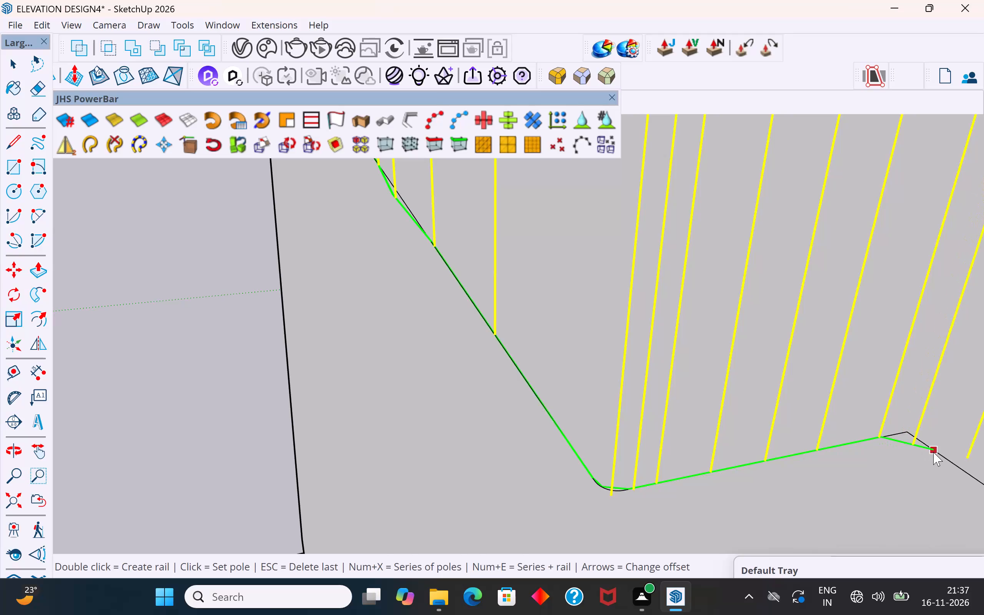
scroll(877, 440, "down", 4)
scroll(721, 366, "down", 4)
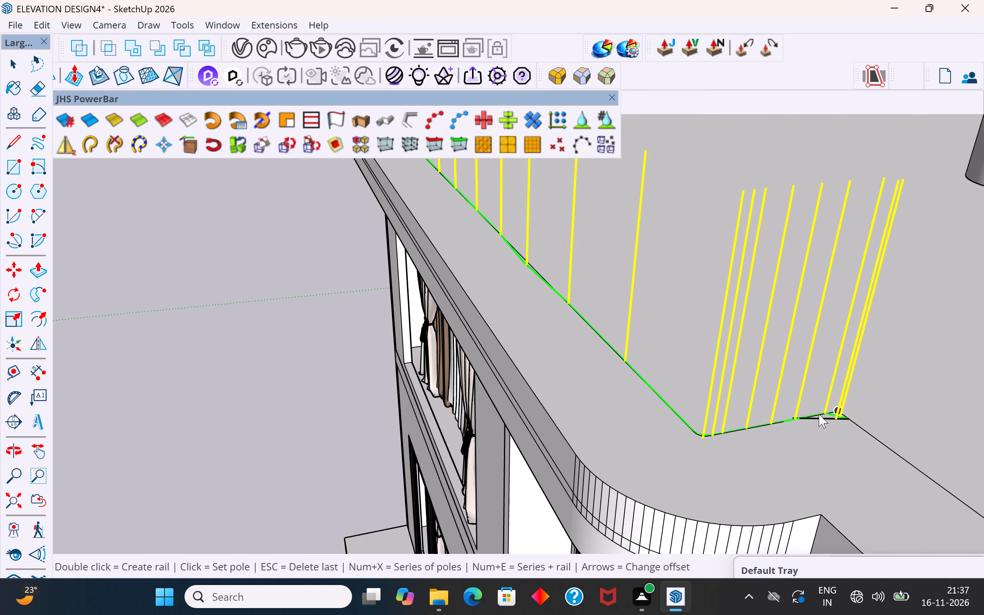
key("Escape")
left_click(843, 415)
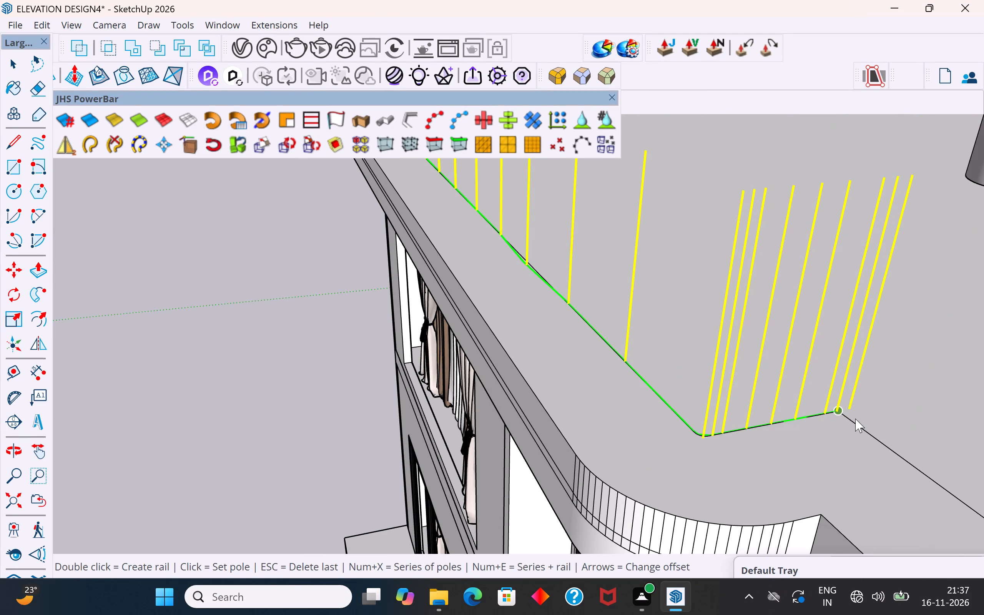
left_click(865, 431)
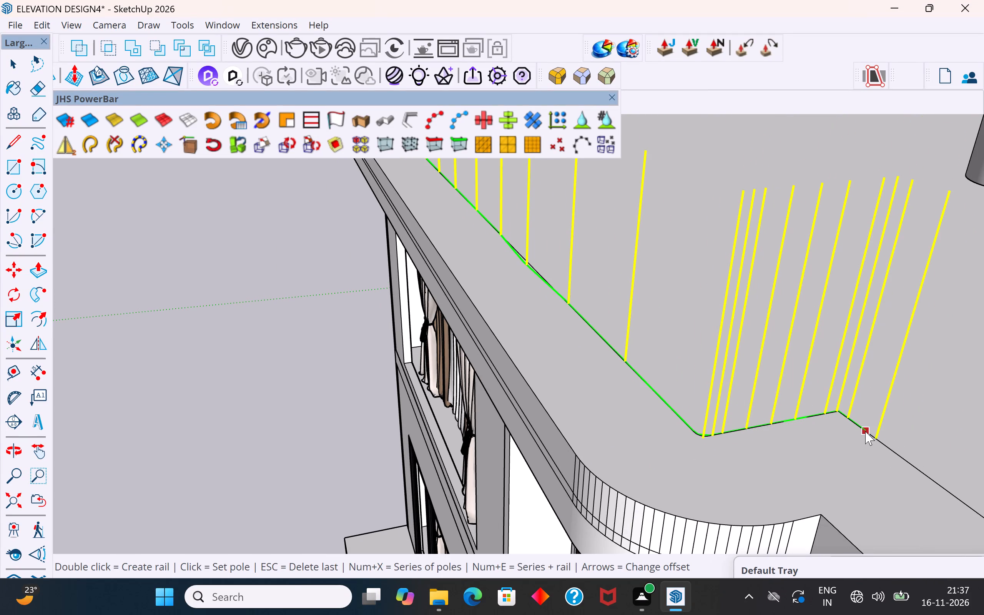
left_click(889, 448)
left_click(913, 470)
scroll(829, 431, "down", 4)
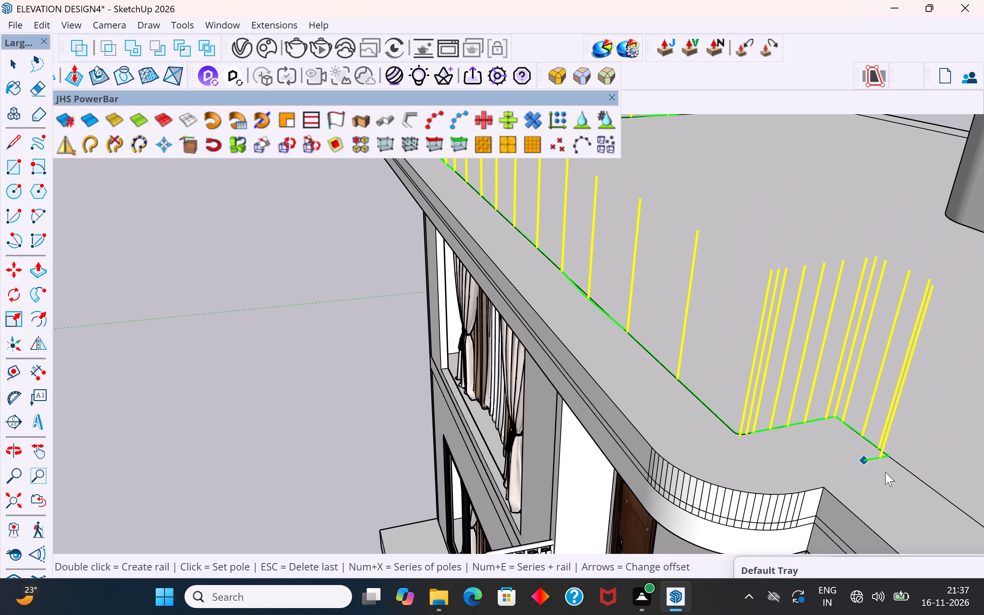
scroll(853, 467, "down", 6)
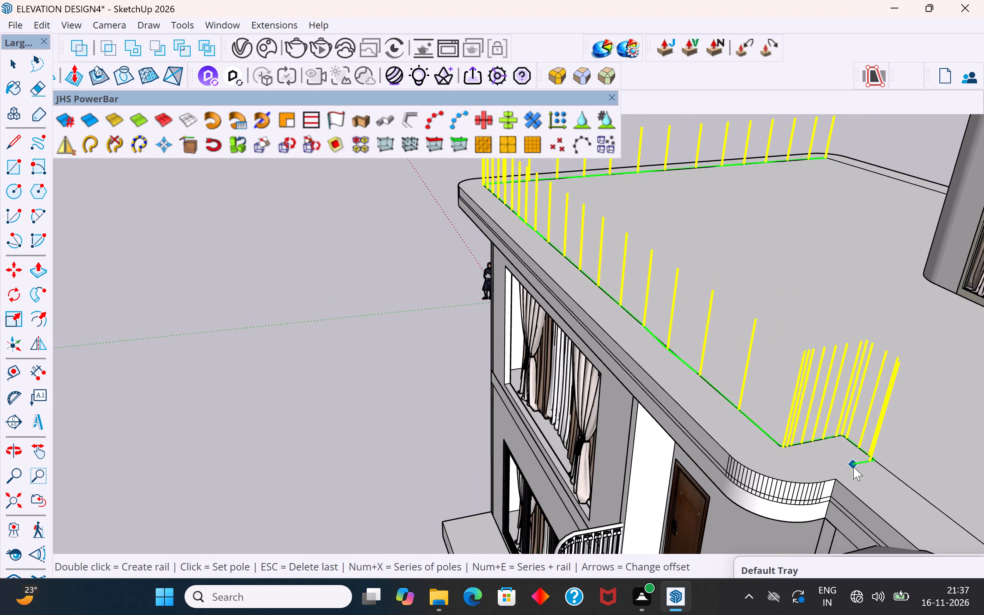
Delete the most recent rail poles one by one, back to the start of the small rounded corner before the notch.
middle_click_drag(853, 467, 954, 465)
scroll(809, 442, "down", 5)
middle_click_drag(809, 442, 921, 401)
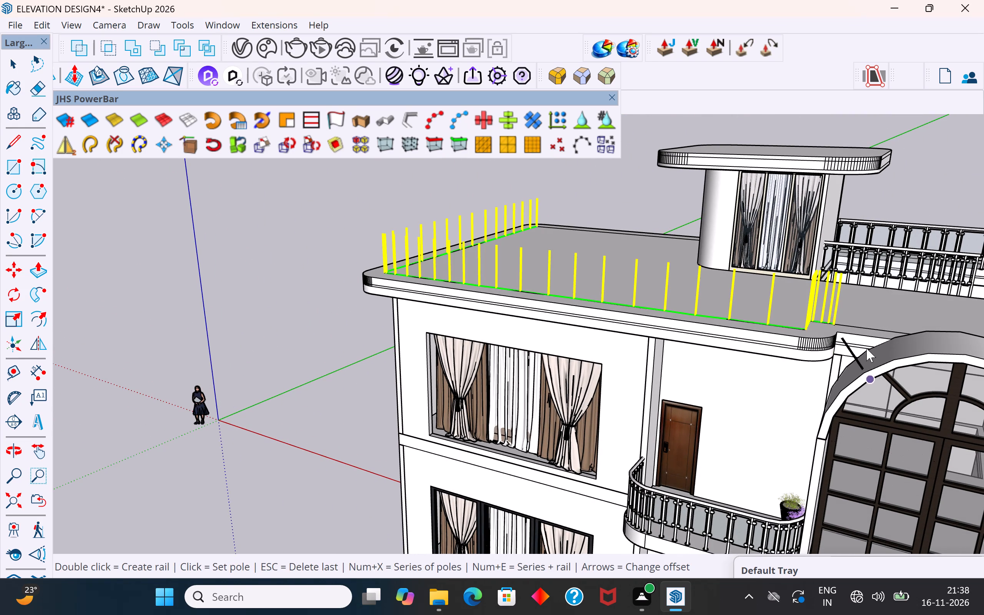
middle_click_drag(868, 306, 849, 362)
key("Escape")
key("Escape")
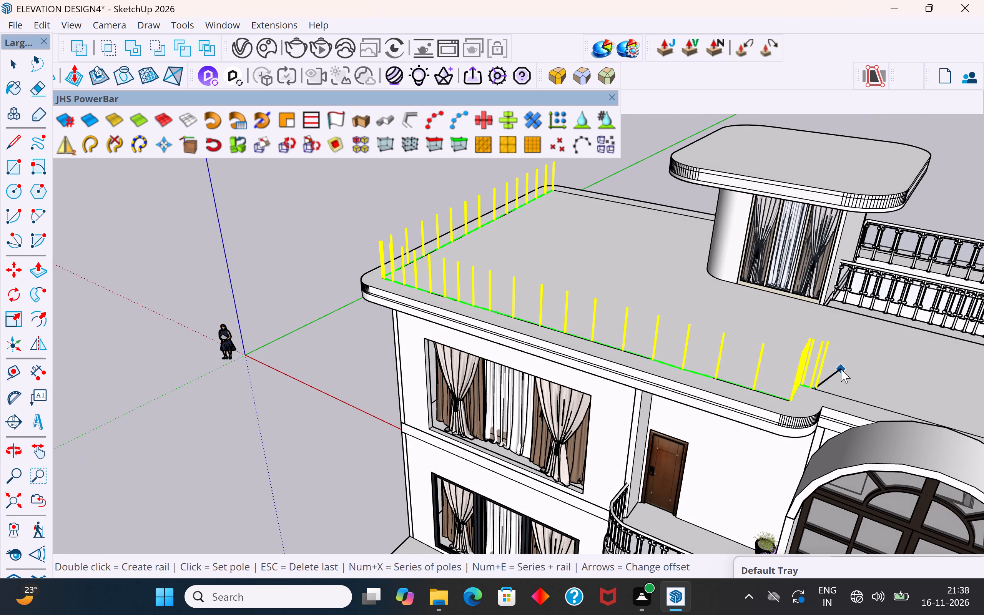
key("Escape")
key("Escape")
key("Escape")
key("Escape")
key("Escape")
middle_click_drag(841, 369, 718, 355)
key("Escape")
key("Escape")
key("Escape")
key("Escape")
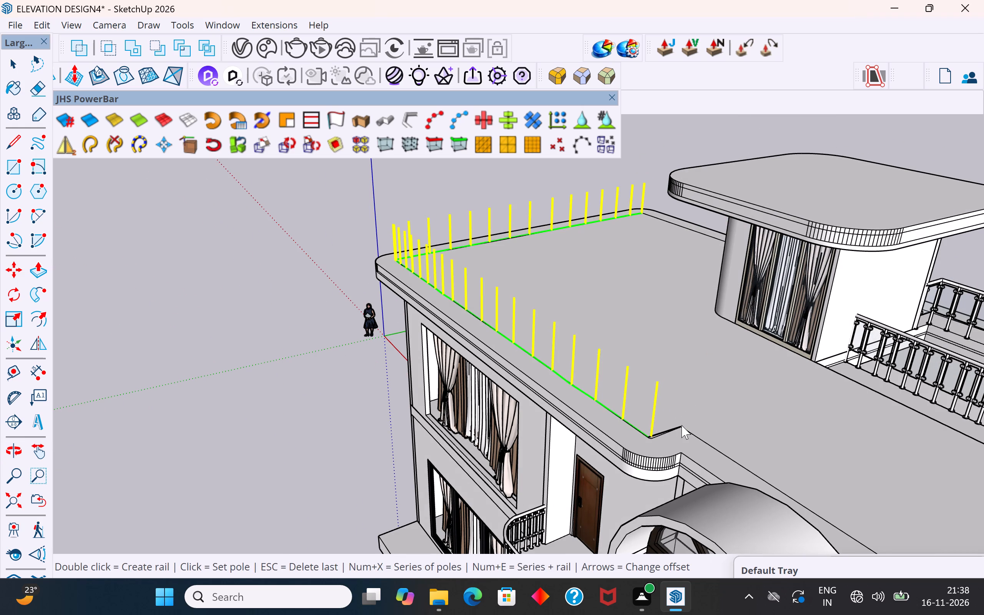
Set one rail pole on the small rounded corner, one at the notch's inner corner and one farther along the inset line.
scroll(681, 425, "up", 9)
scroll(604, 441, "up", 4)
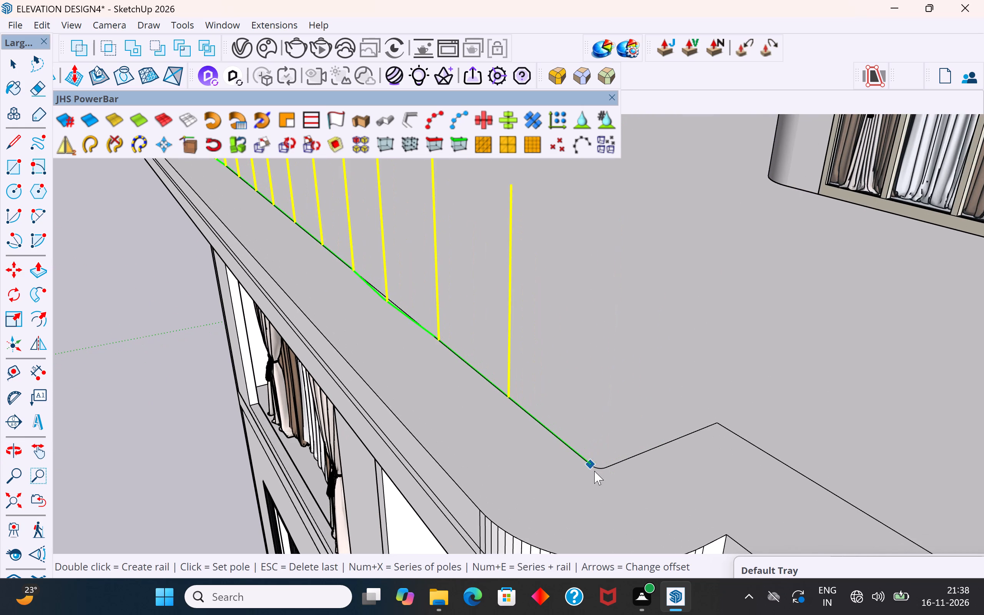
left_click(599, 469)
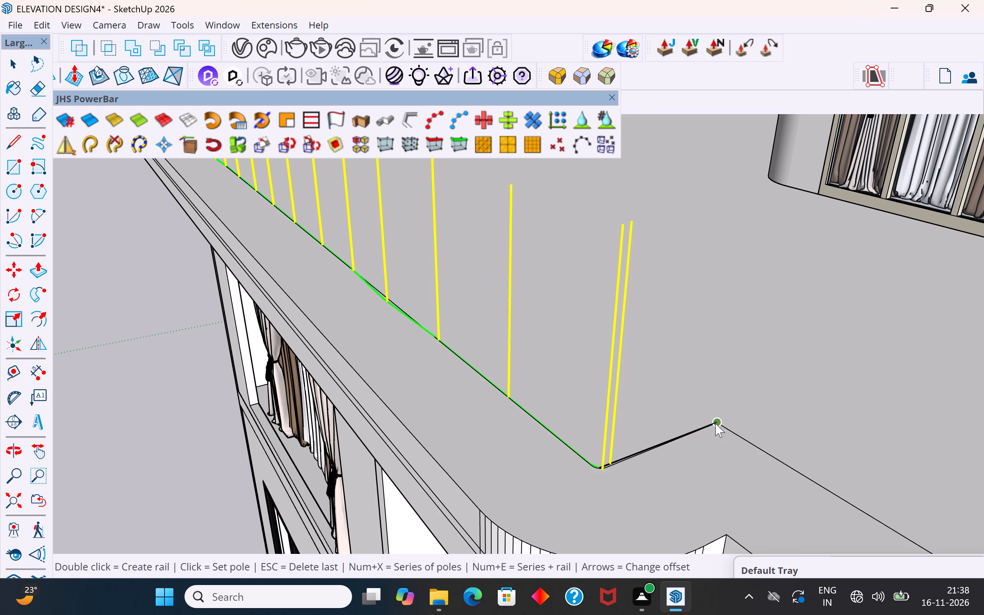
left_click(716, 423)
scroll(812, 479, "down", 6)
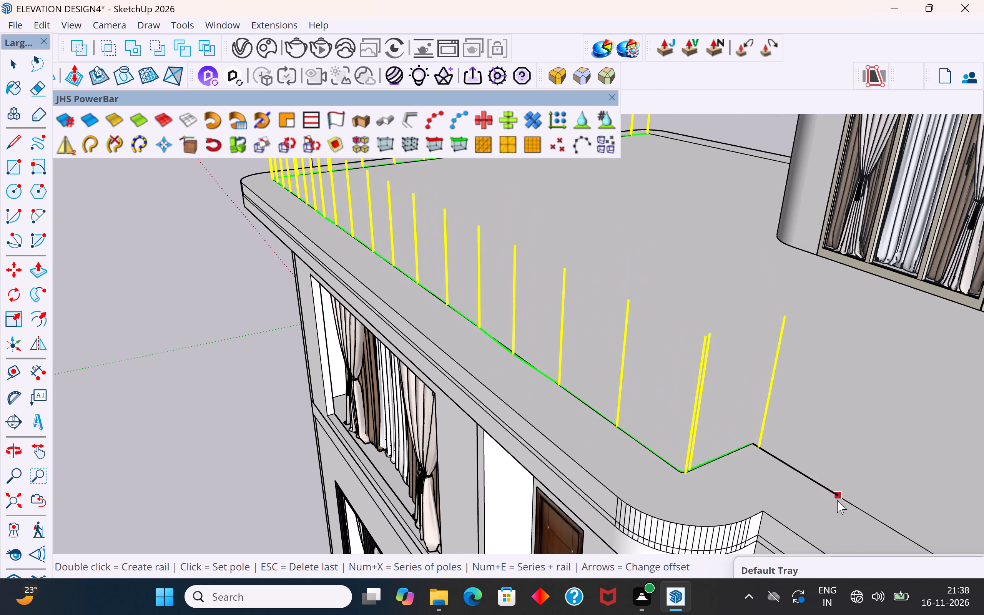
left_click(831, 494)
Set six roughly evenly spaced rail poles along the inset line behind the arched window, ending where the next small rounded corner starts.
scroll(821, 485, "down", 5)
scroll(775, 435, "down", 5)
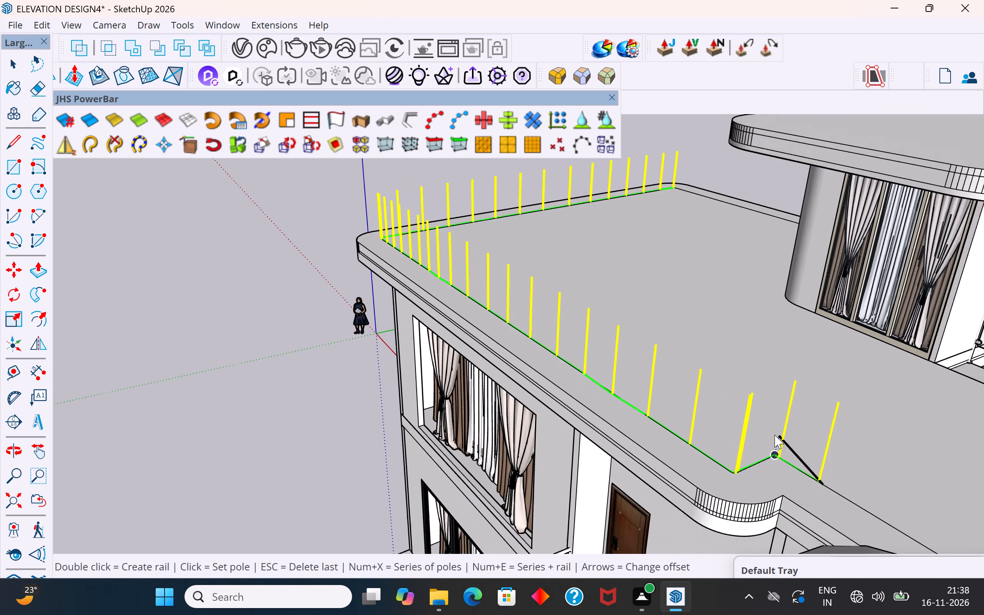
scroll(775, 435, "down", 1)
scroll(733, 360, "down", 5)
middle_click_drag(828, 437, 927, 435)
scroll(927, 435, "up", 5)
middle_click_drag(837, 396, 983, 387)
scroll(933, 329, "up", 7)
middle_click_drag(894, 283, 936, 352)
scroll(567, 253, "up", 3)
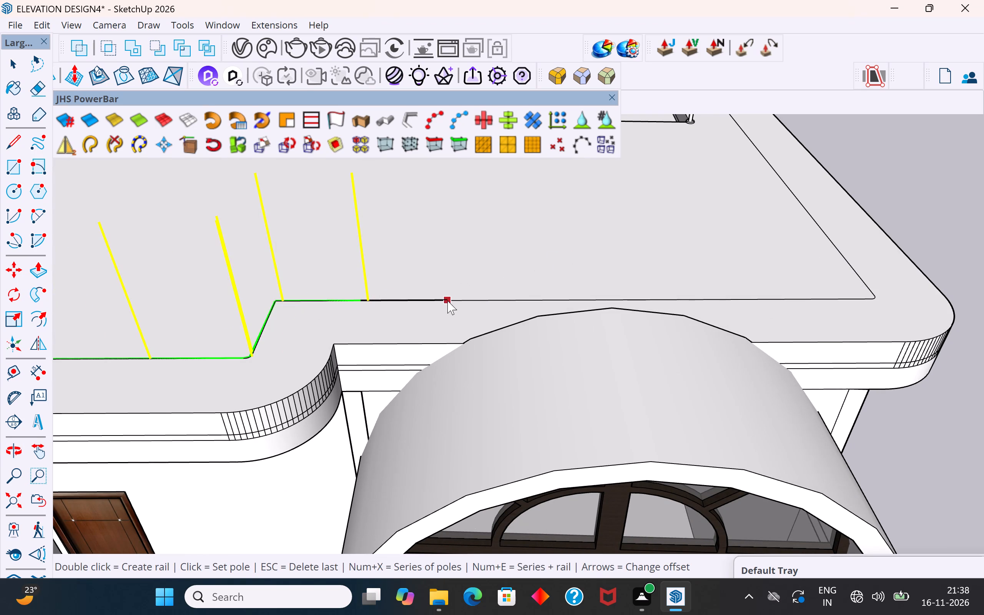
left_click(452, 301)
left_click(544, 303)
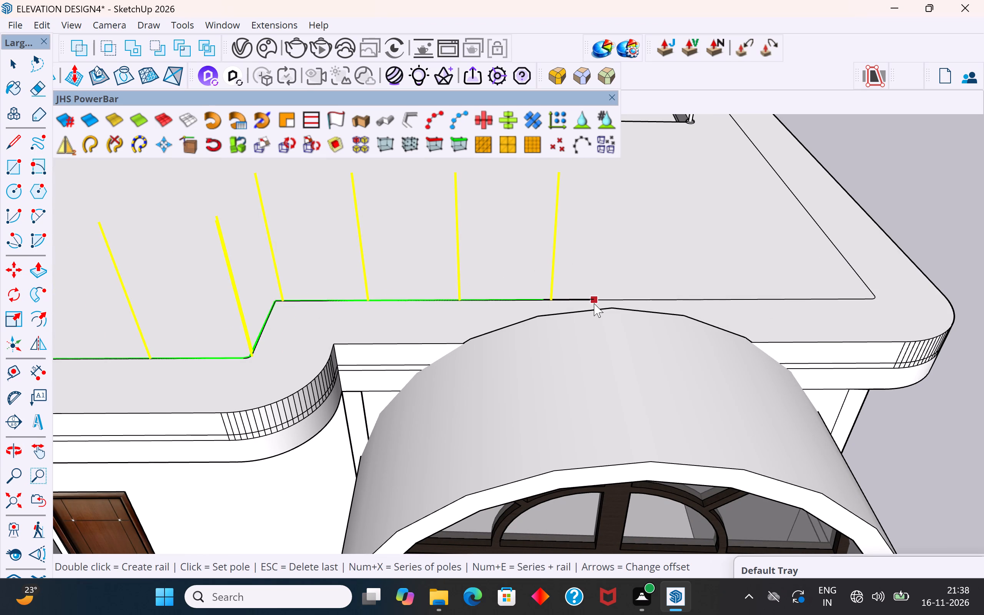
left_click(594, 303)
key("Escape")
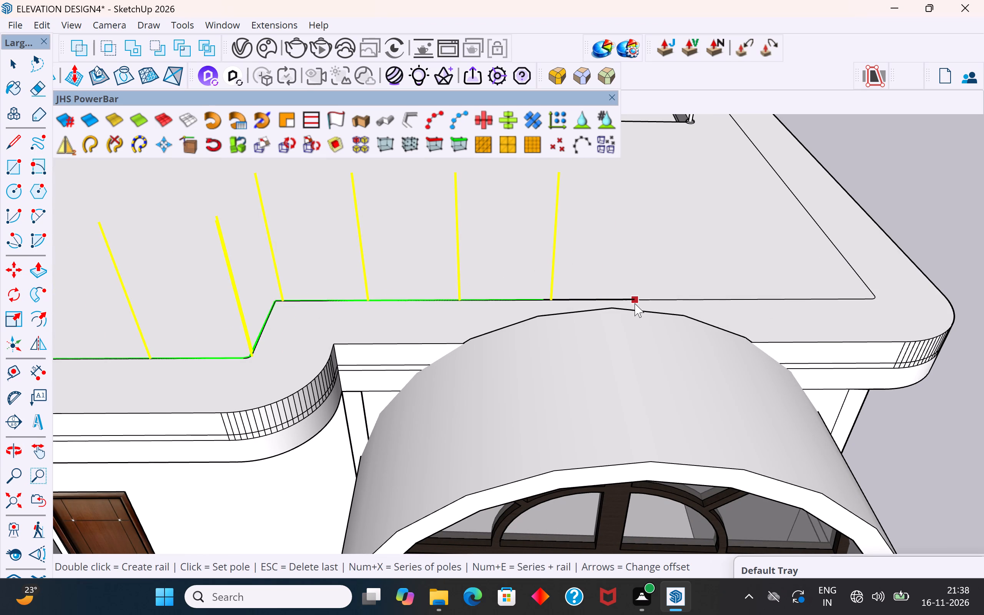
left_click(635, 303)
left_click(723, 303)
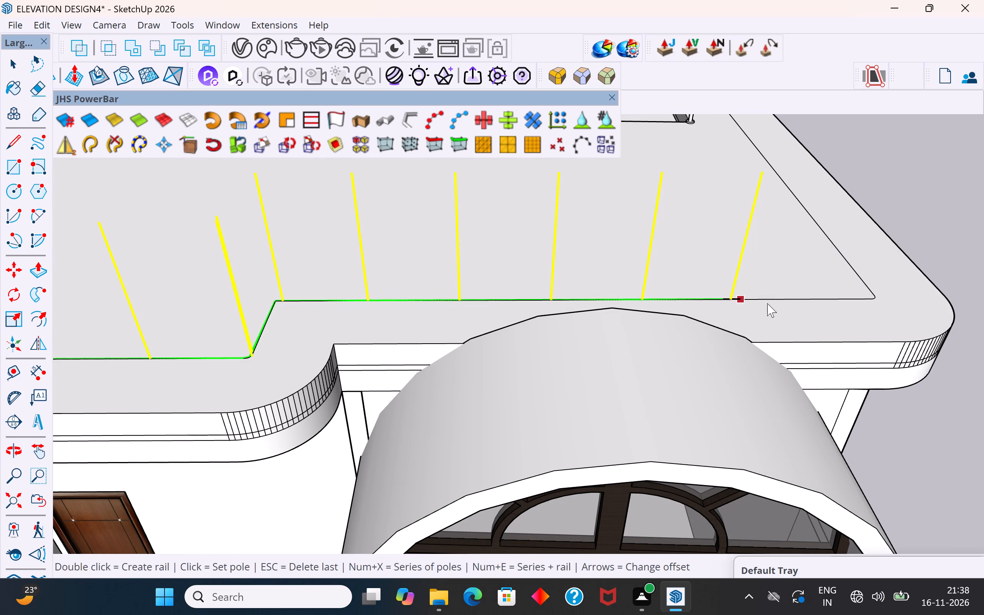
left_click(798, 302)
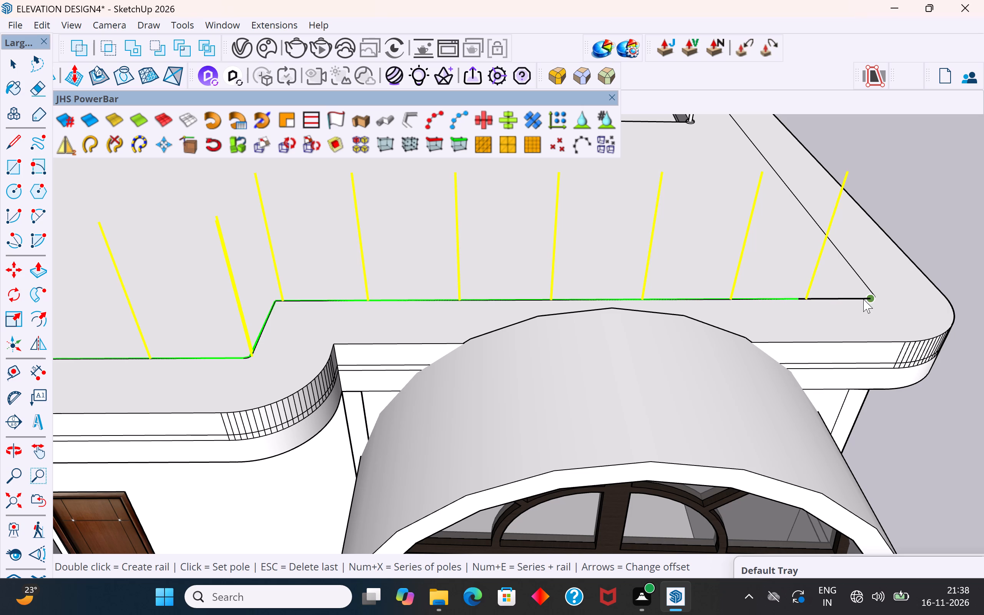
left_click(867, 299)
Set one rail pole on the small rounded corner beyond the arched window and one just past it on the adjoining side.
middle_click_drag(847, 321, 609, 258)
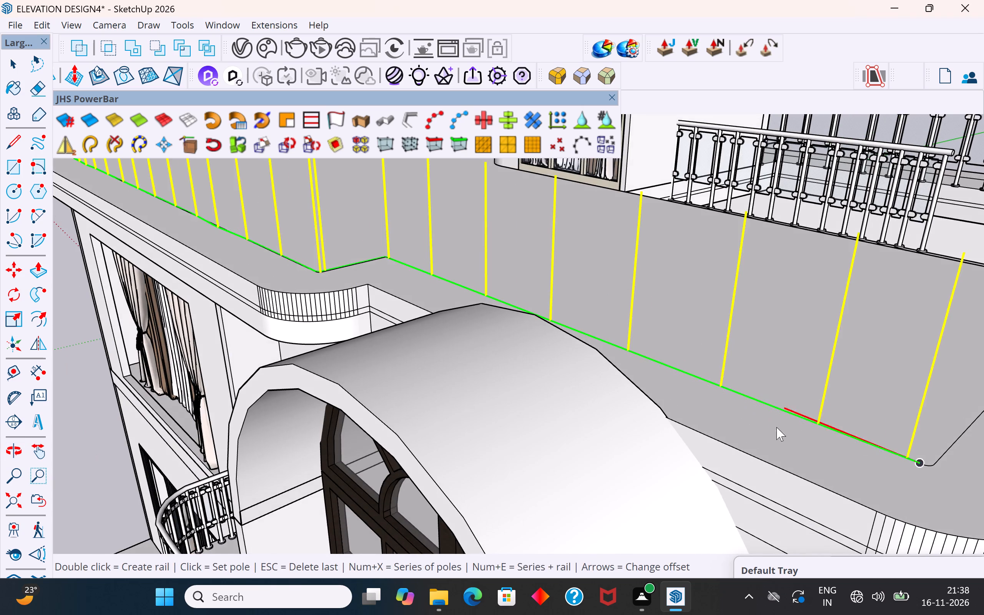
scroll(776, 427, "down", 5)
scroll(886, 470, "up", 10)
scroll(873, 430, "up", 2)
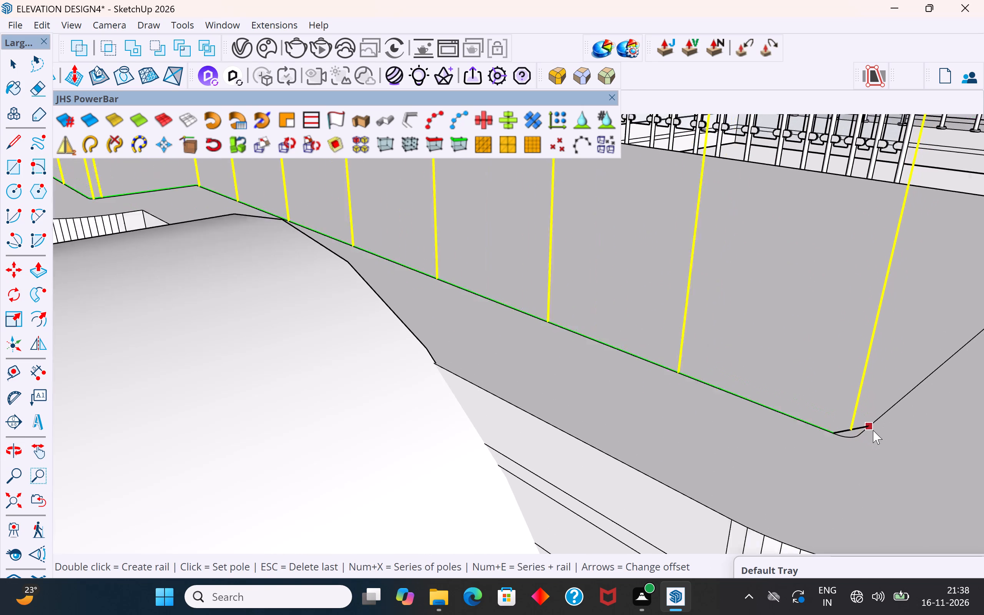
scroll(873, 430, "up", 2)
left_click(847, 441)
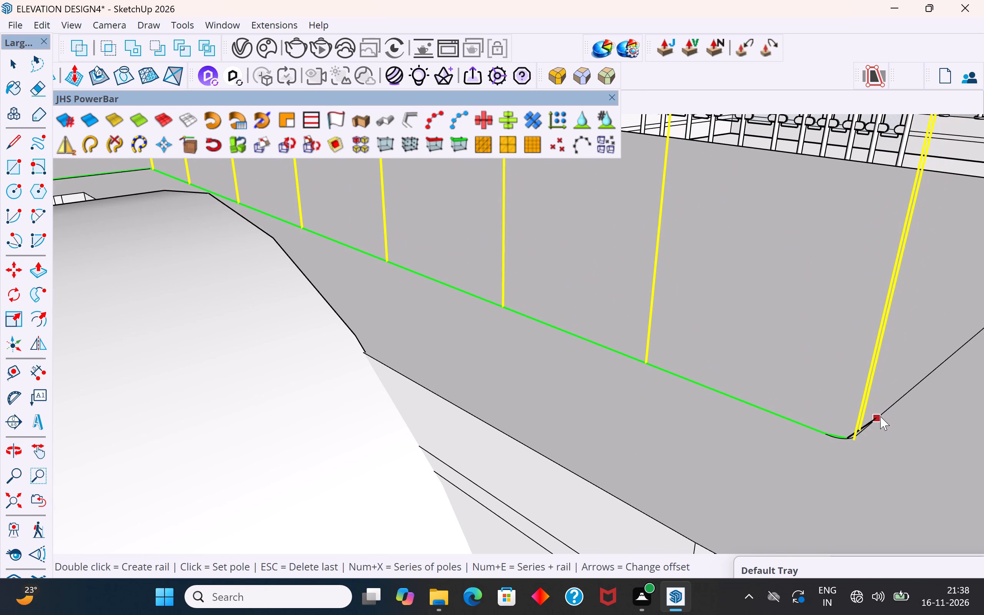
left_click(882, 414)
Set seven roughly evenly spaced rail poles along the inset line on the roof's adjoining side, continuing past the existing stairwell railing's near corner.
scroll(608, 435, "down", 6)
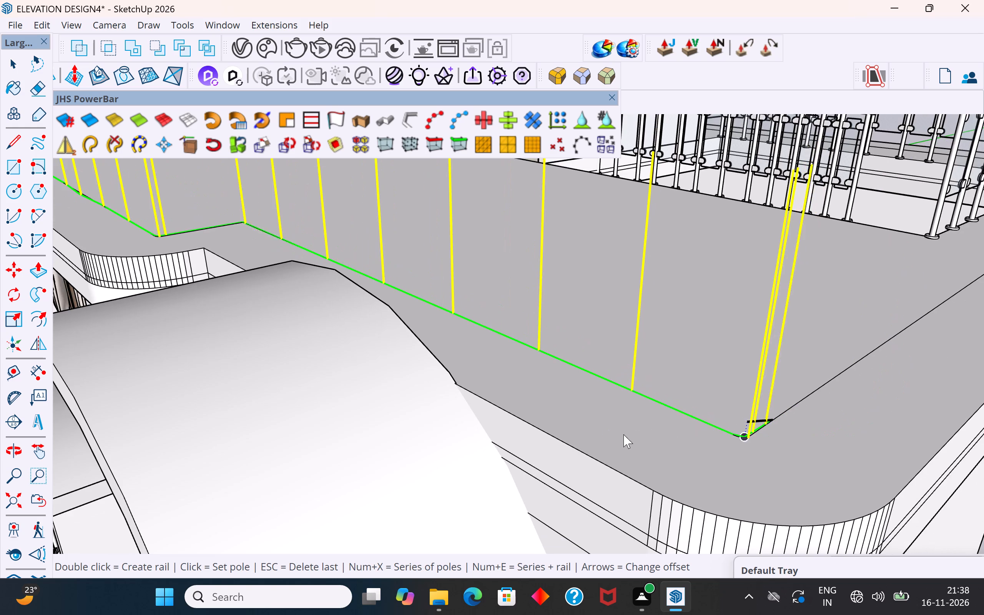
scroll(606, 439, "down", 12)
middle_click_drag(785, 396, 653, 391)
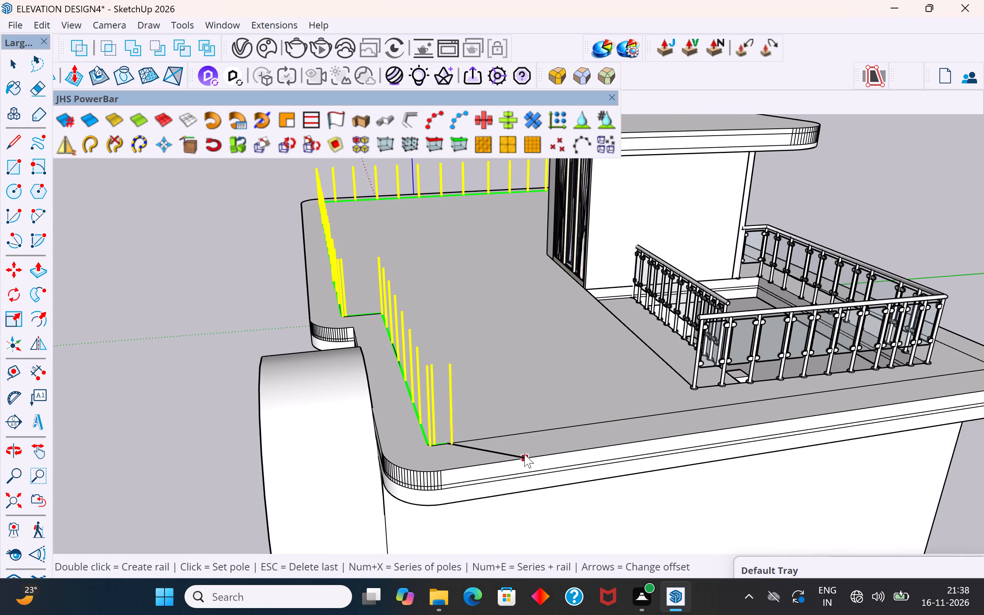
scroll(524, 454, "up", 4)
left_click(484, 430)
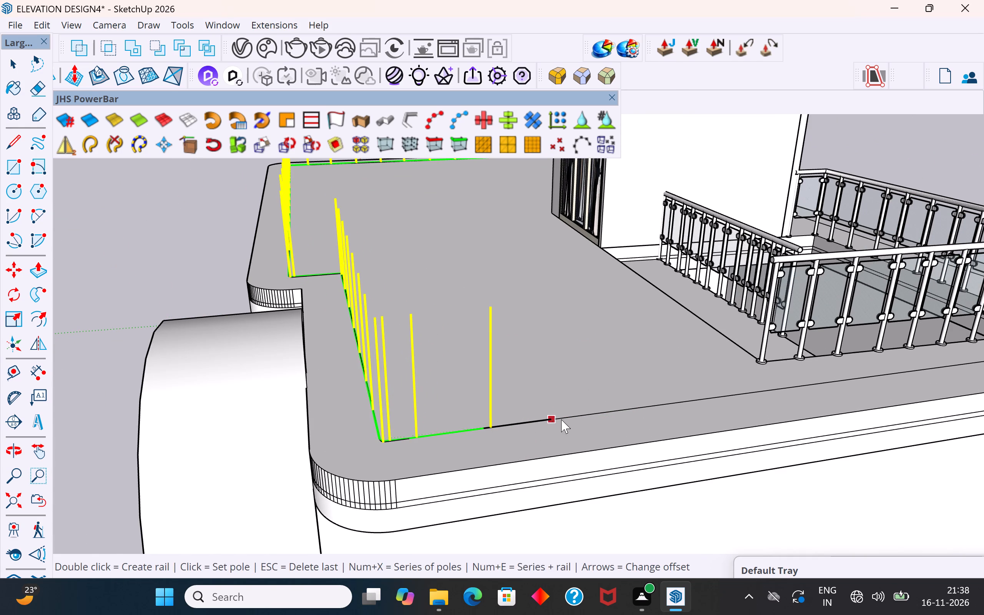
left_click(560, 419)
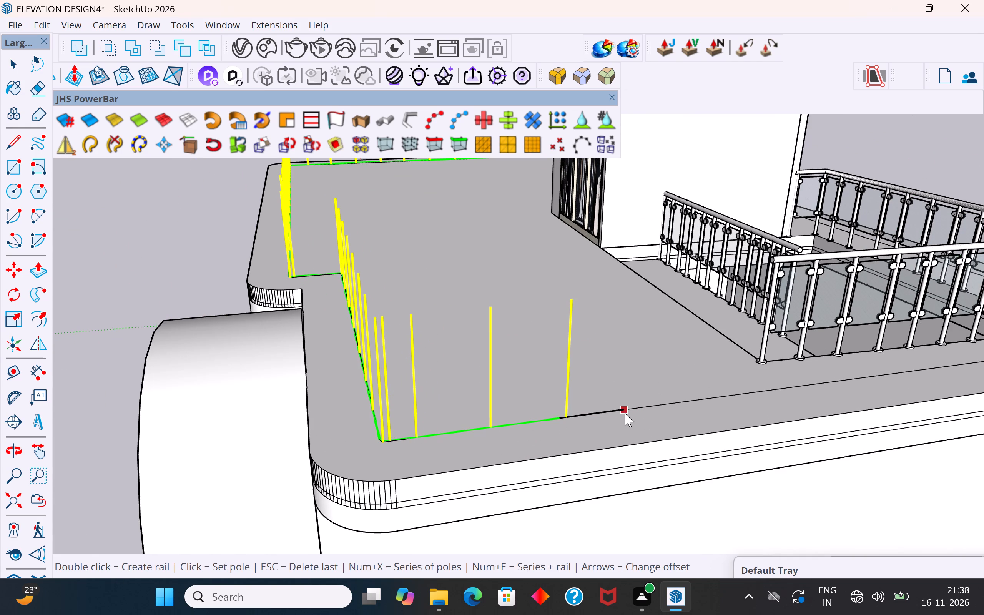
left_click(625, 413)
left_click(688, 399)
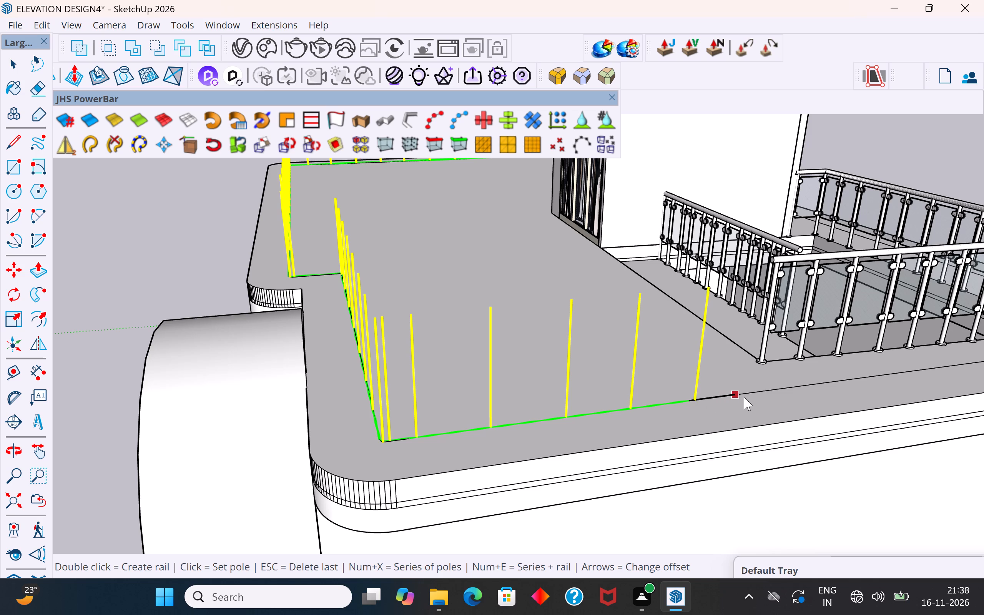
left_click(756, 394)
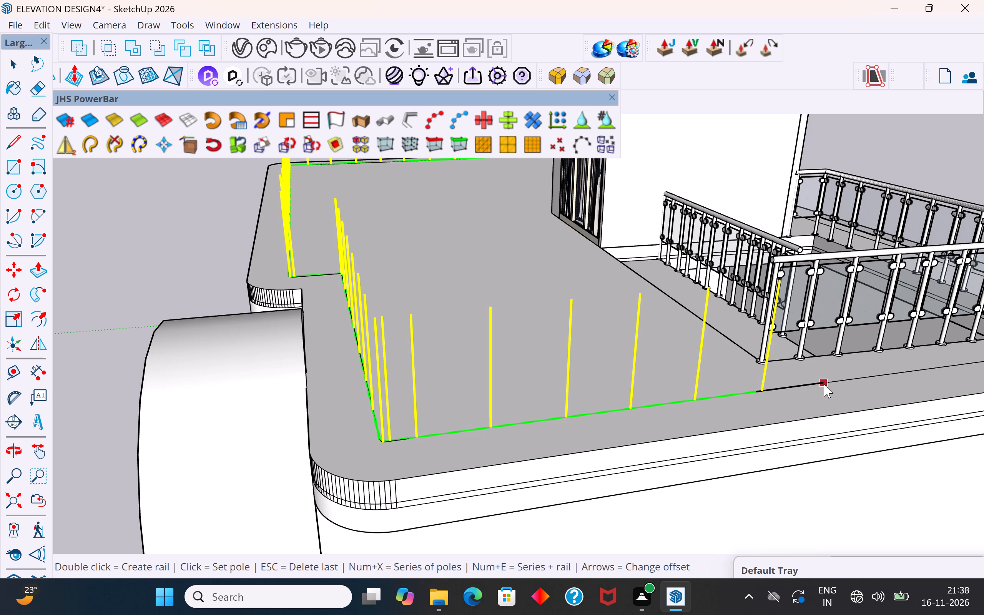
left_click(827, 383)
scroll(499, 459, "down", 5)
middle_click_drag(770, 433, 732, 497)
scroll(749, 474, "up", 3)
left_click(751, 454)
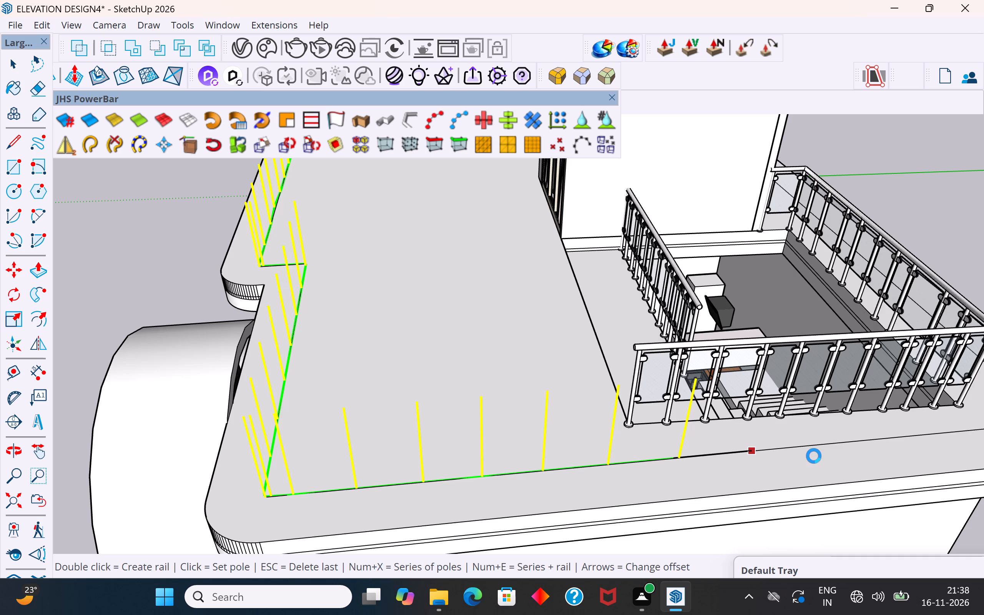
scroll(813, 456, "down", 5)
Remove the last rail pole and set five roughly evenly spaced poles along the inset line beside the stairwell railing, toward the rounded corner.
scroll(674, 471, "down", 2)
scroll(750, 457, "down", 4)
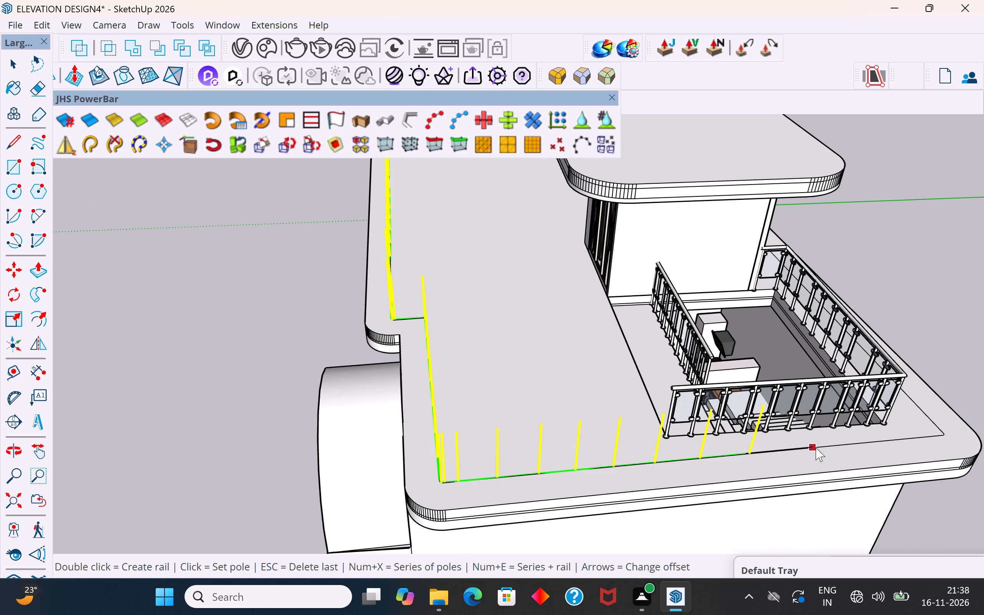
key("Escape")
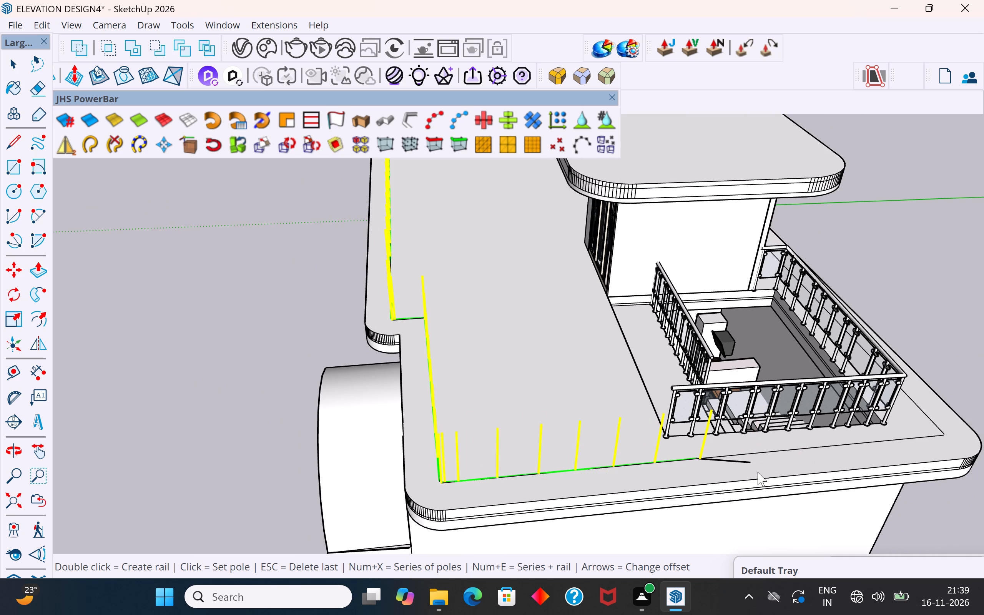
scroll(757, 471, "up", 7)
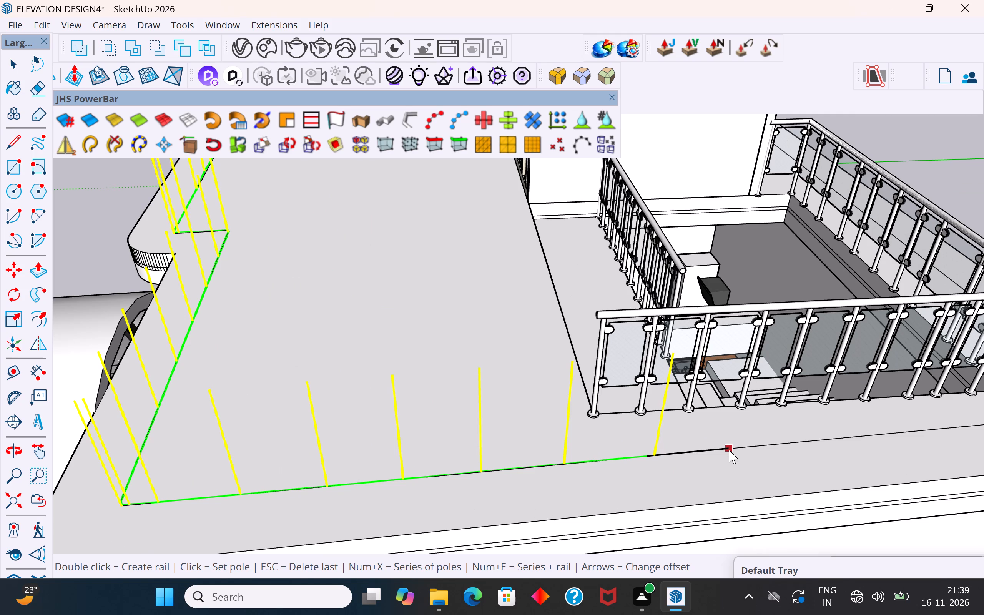
left_click(729, 450)
left_click(811, 444)
scroll(632, 477, "down", 6)
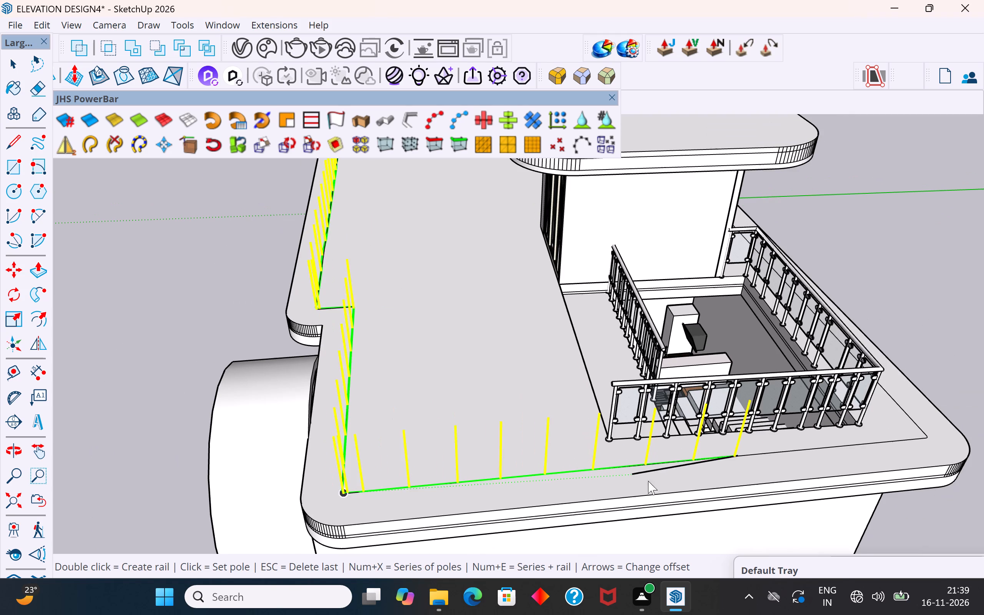
left_click(791, 453)
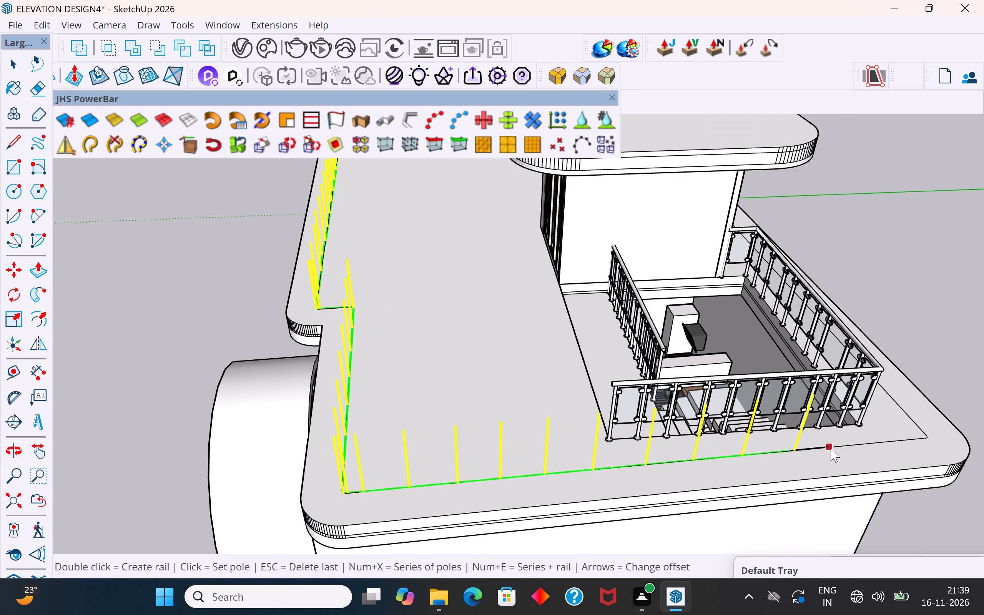
left_click(840, 447)
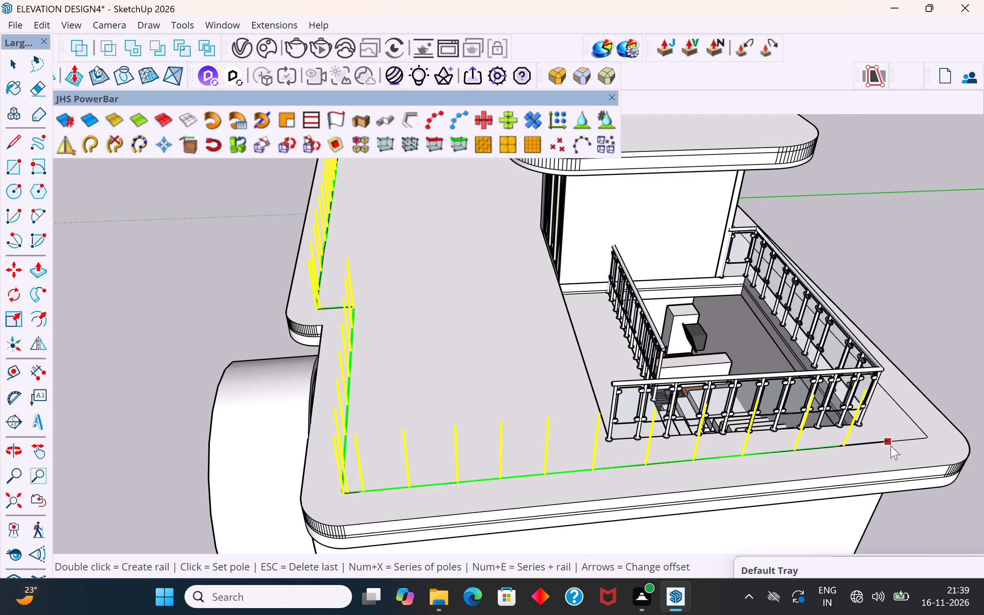
left_click(891, 445)
Set three rail poles at the small rounded corner beyond the stairwell railing: at its start, on the curve and at its end.
left_click(926, 444)
scroll(766, 449, "down", 5)
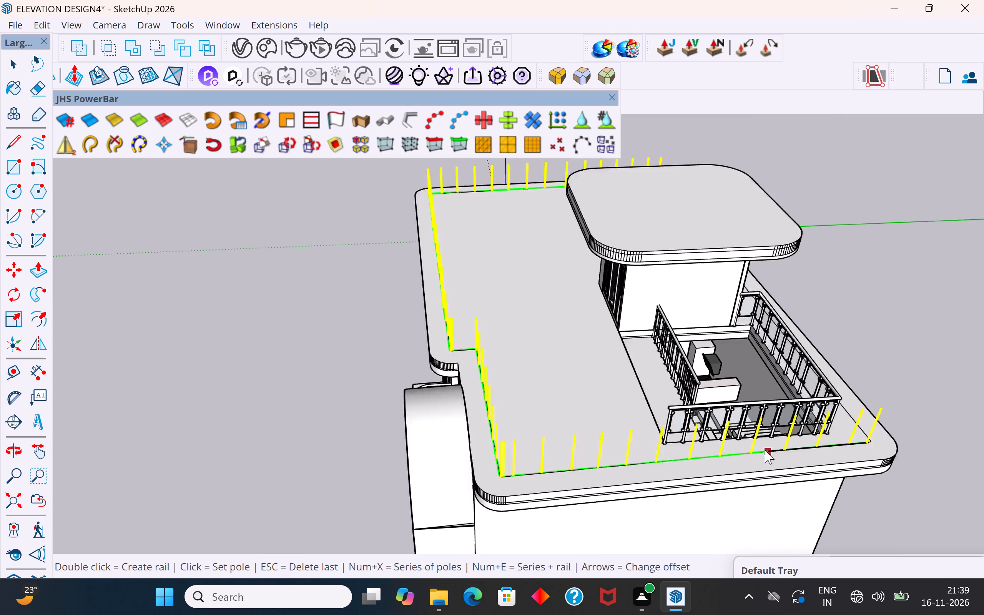
middle_click_drag(761, 452, 433, 497)
scroll(435, 498, "up", 1)
scroll(570, 307, "down", 11)
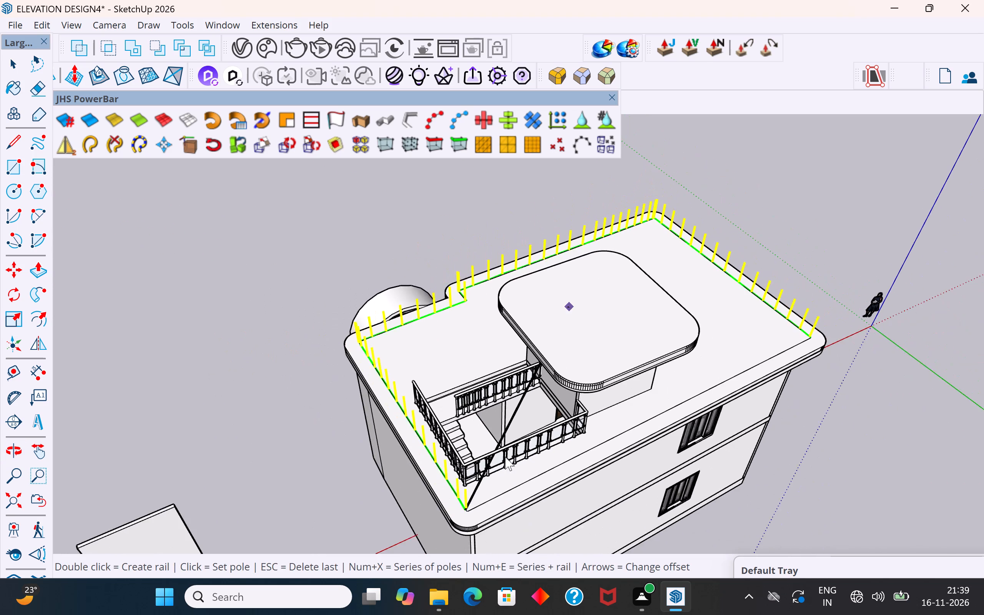
scroll(484, 501, "up", 20)
scroll(484, 501, "up", 6)
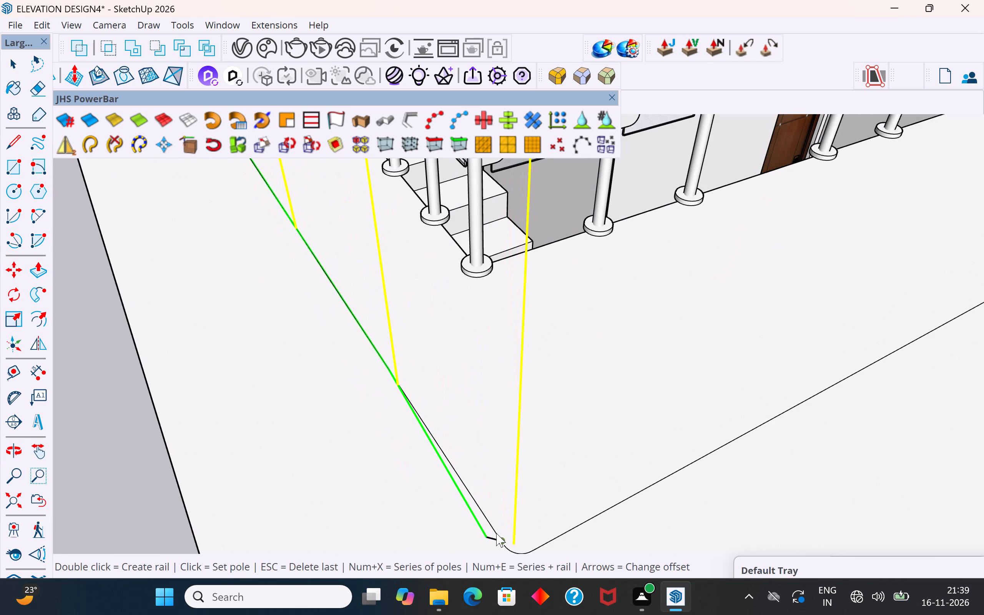
key("Escape")
left_click(500, 531)
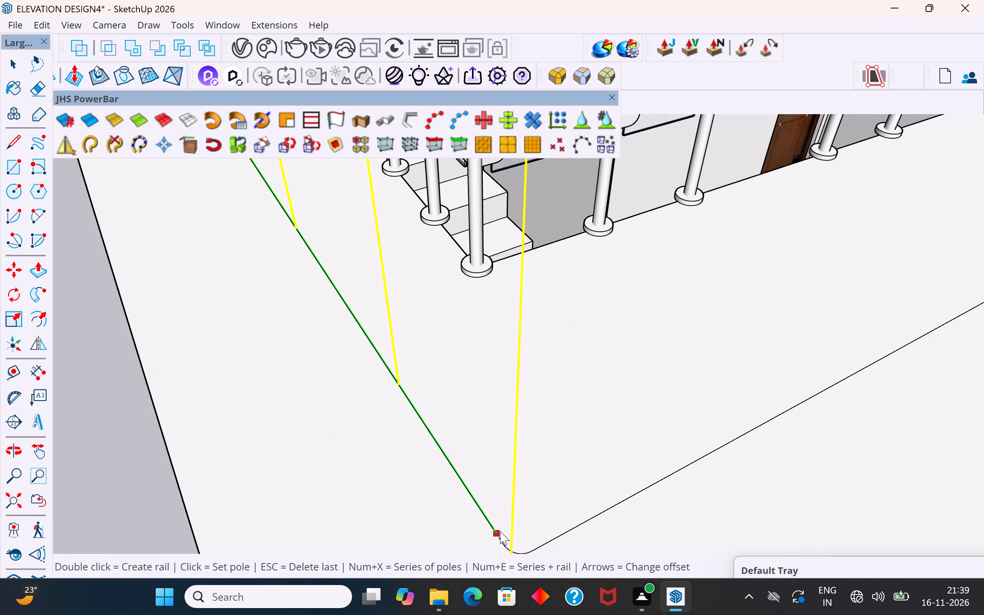
left_click(515, 550)
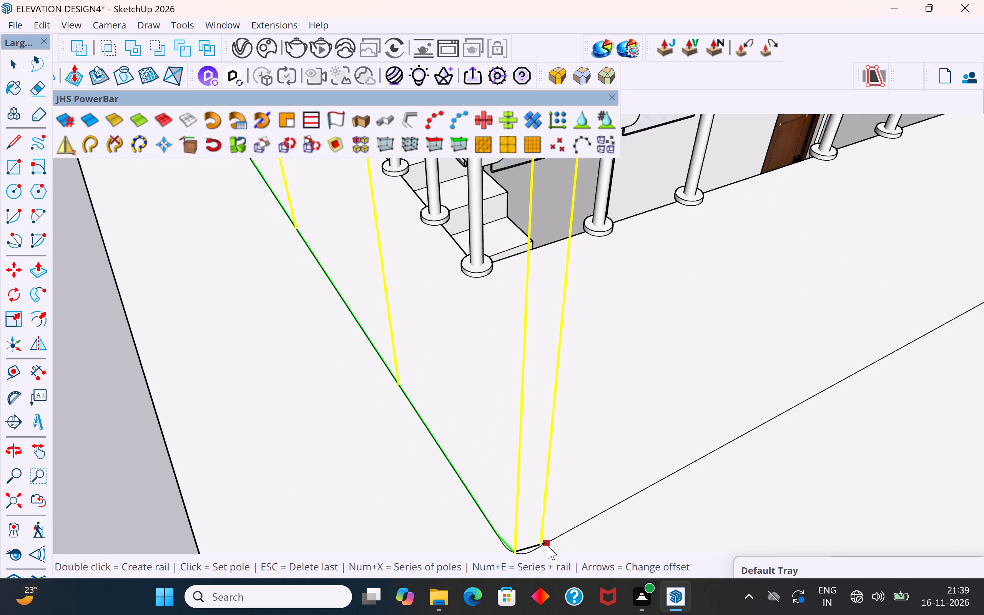
left_click(542, 546)
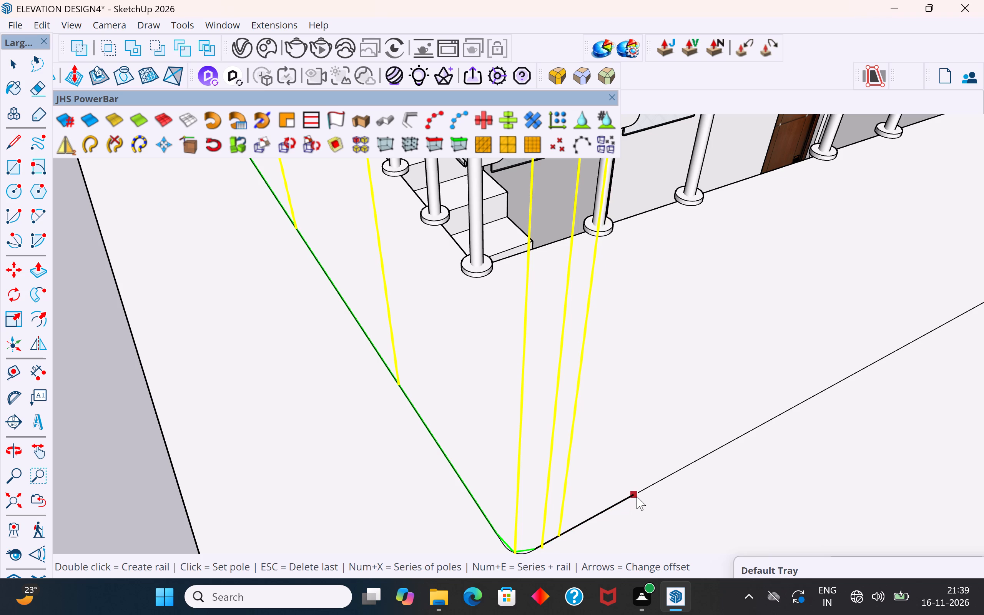
Set five roughly evenly spaced rail poles along the inset line on the next roof side, parallel to the stairwell railing's long side.
scroll(594, 473, "down", 20)
scroll(594, 473, "down", 5)
middle_click_drag(569, 434, 532, 393)
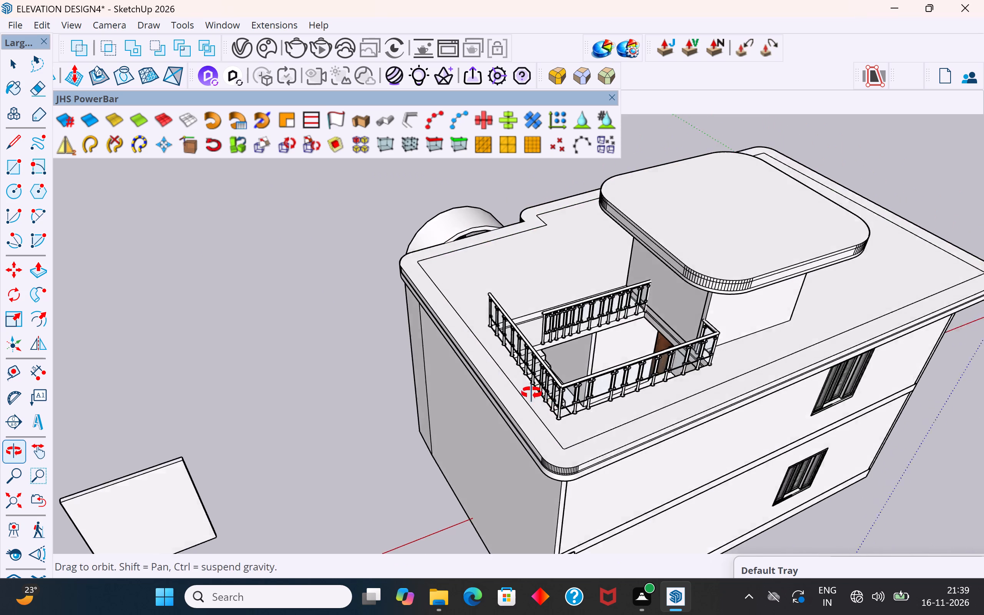
middle_click_drag(532, 393, 517, 376)
scroll(570, 414, "up", 8)
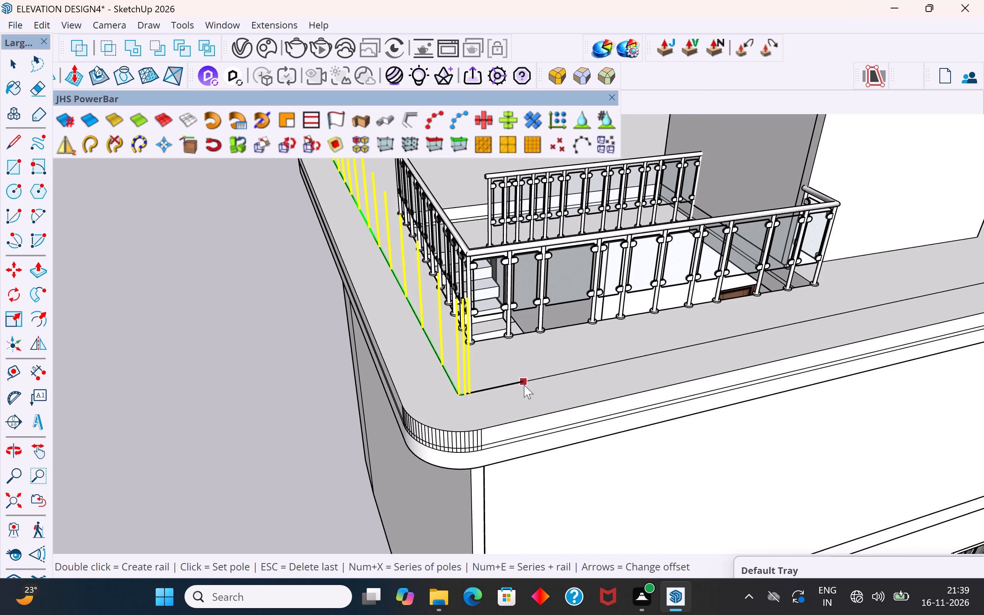
left_click(524, 385)
left_click(592, 375)
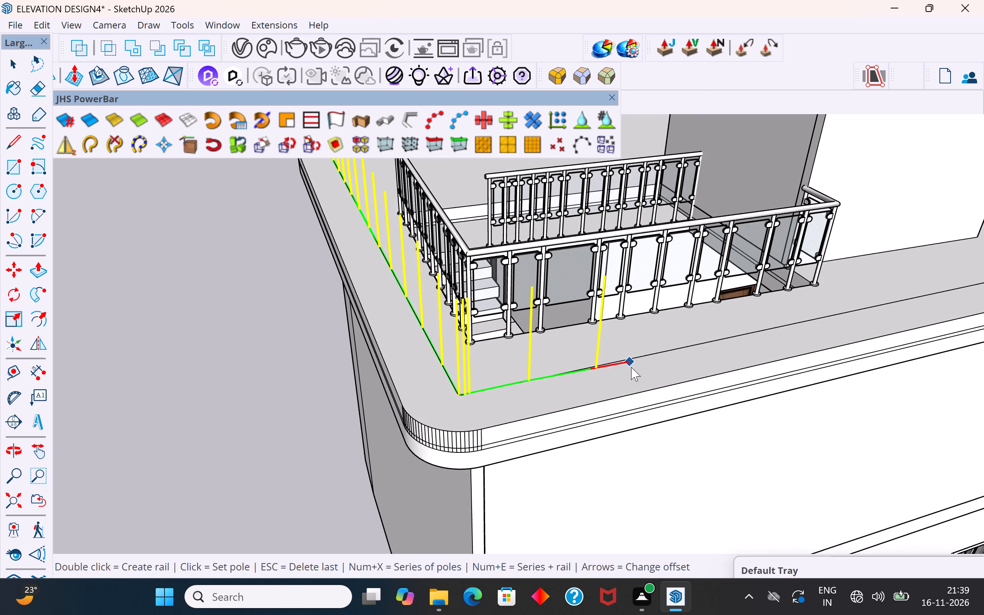
key("Escape")
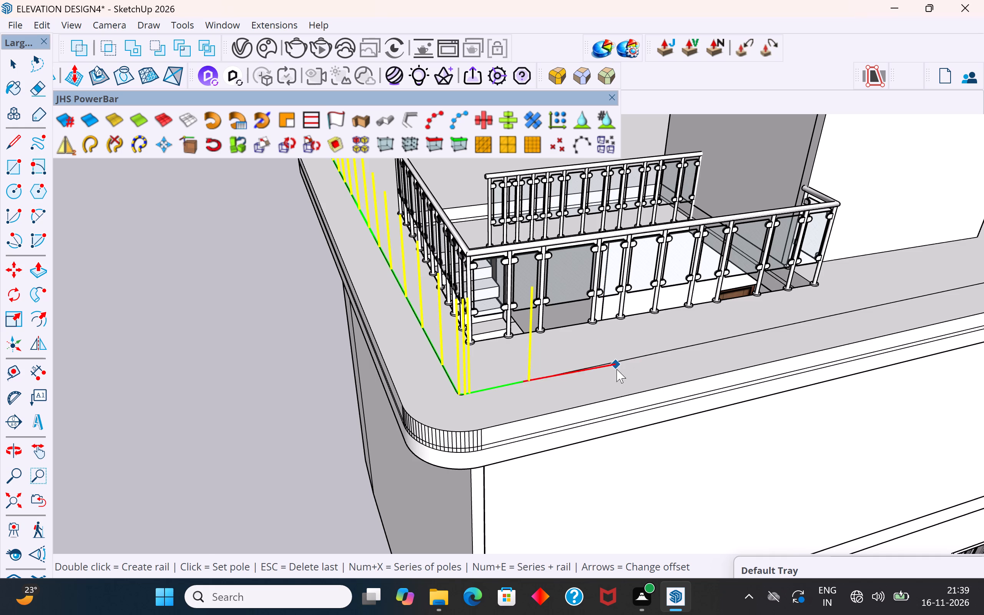
middle_click_drag(617, 369, 479, 413)
scroll(531, 330, "down", 5)
scroll(476, 374, "up", 7)
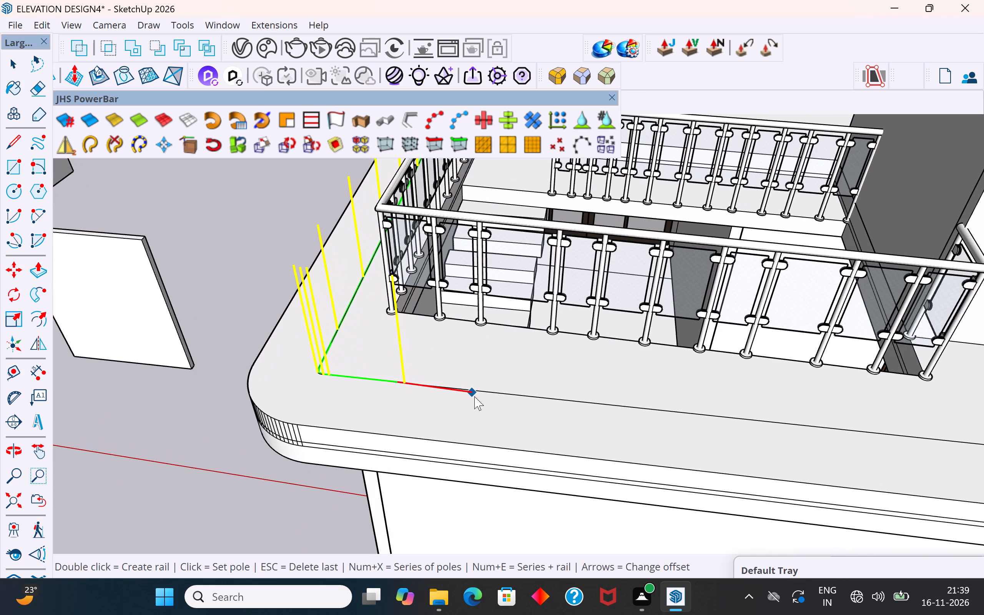
left_click(481, 391)
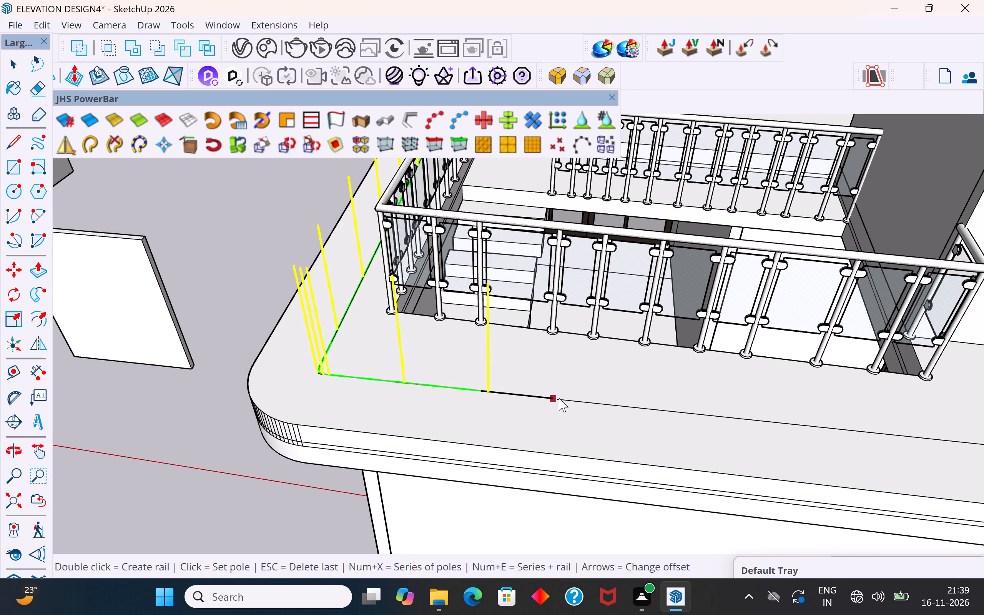
middle_click_drag(568, 388, 604, 326)
left_click(579, 359)
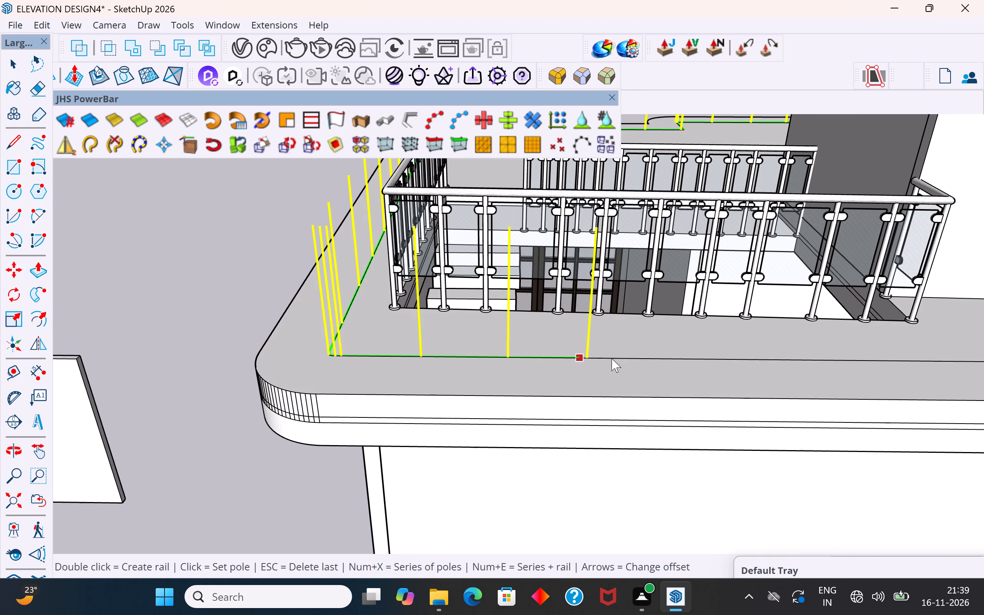
left_click(653, 360)
left_click(713, 361)
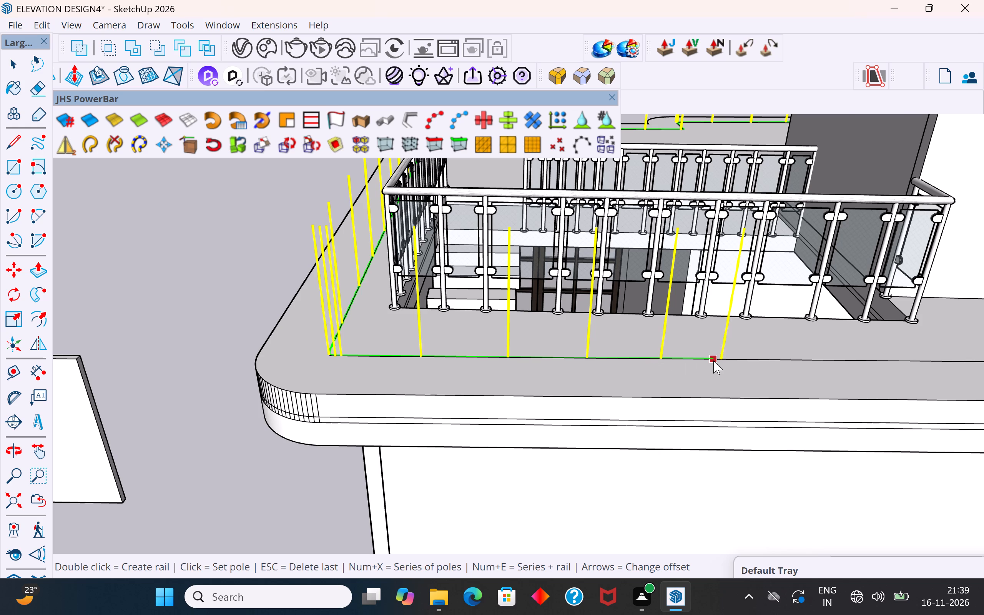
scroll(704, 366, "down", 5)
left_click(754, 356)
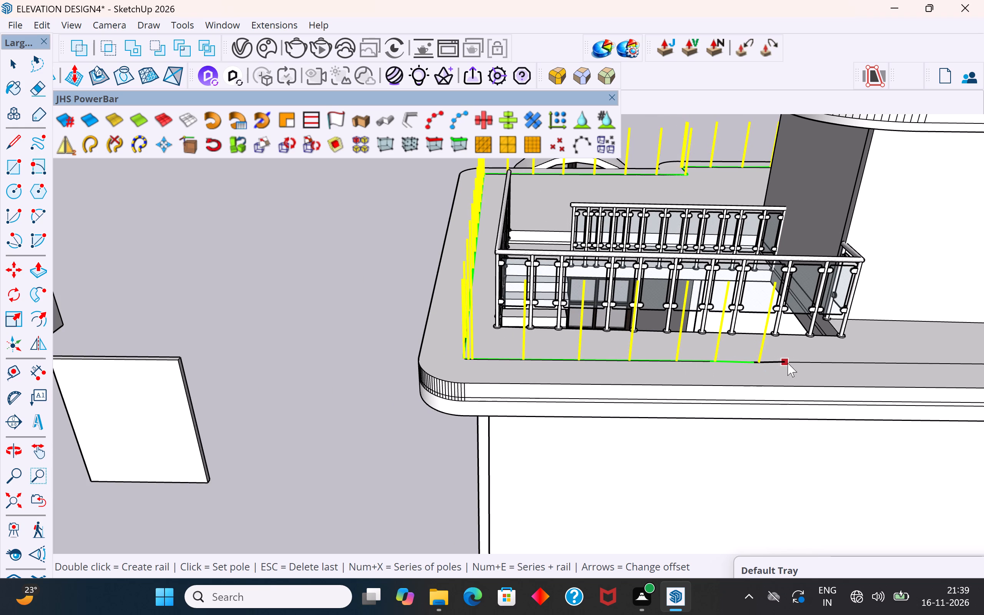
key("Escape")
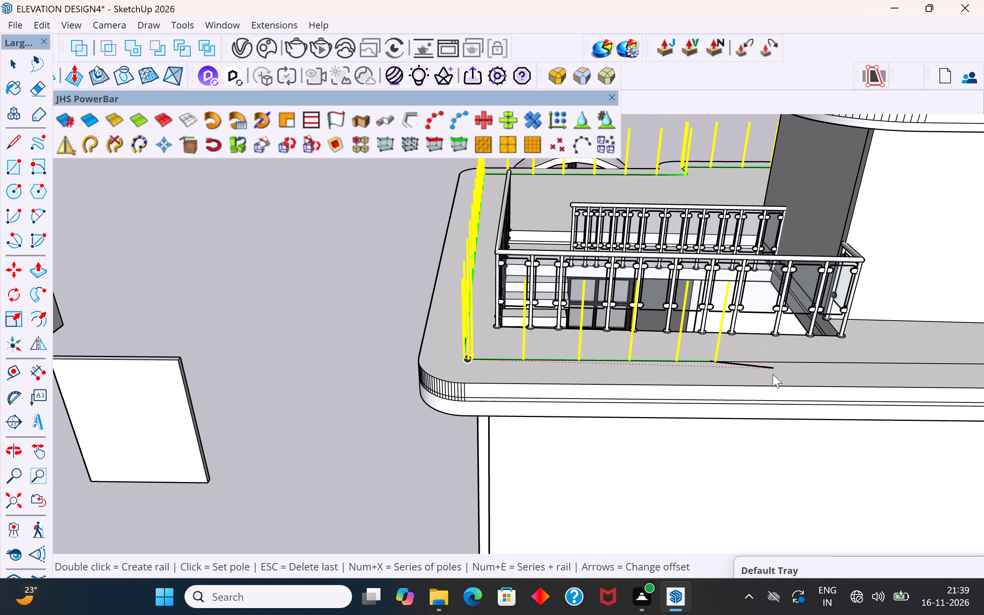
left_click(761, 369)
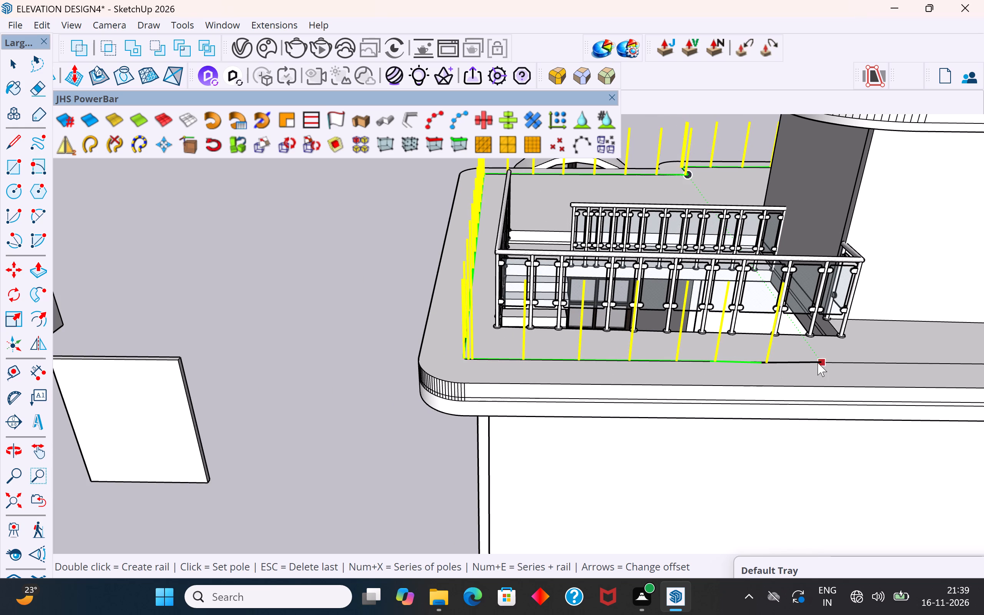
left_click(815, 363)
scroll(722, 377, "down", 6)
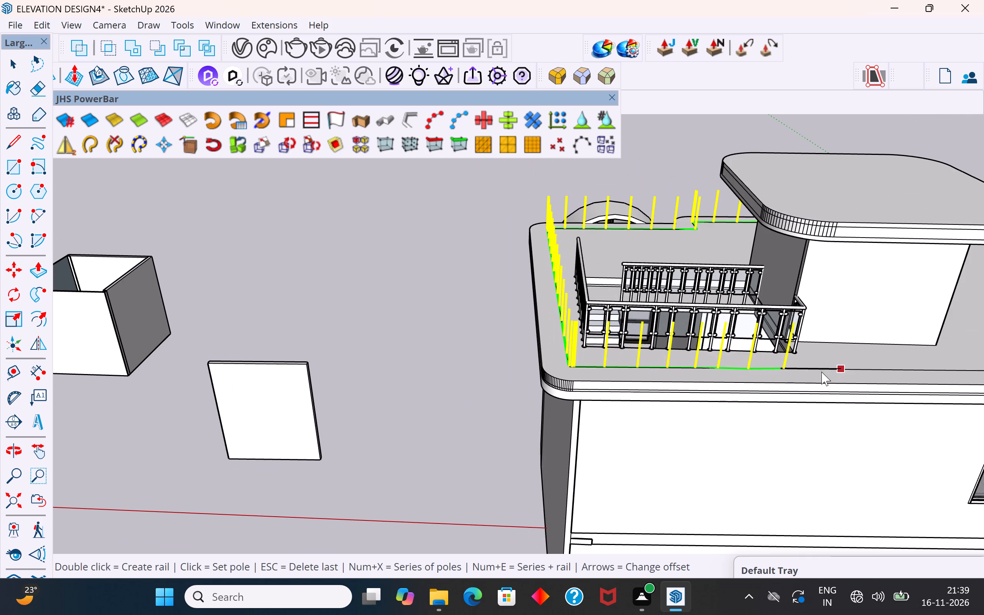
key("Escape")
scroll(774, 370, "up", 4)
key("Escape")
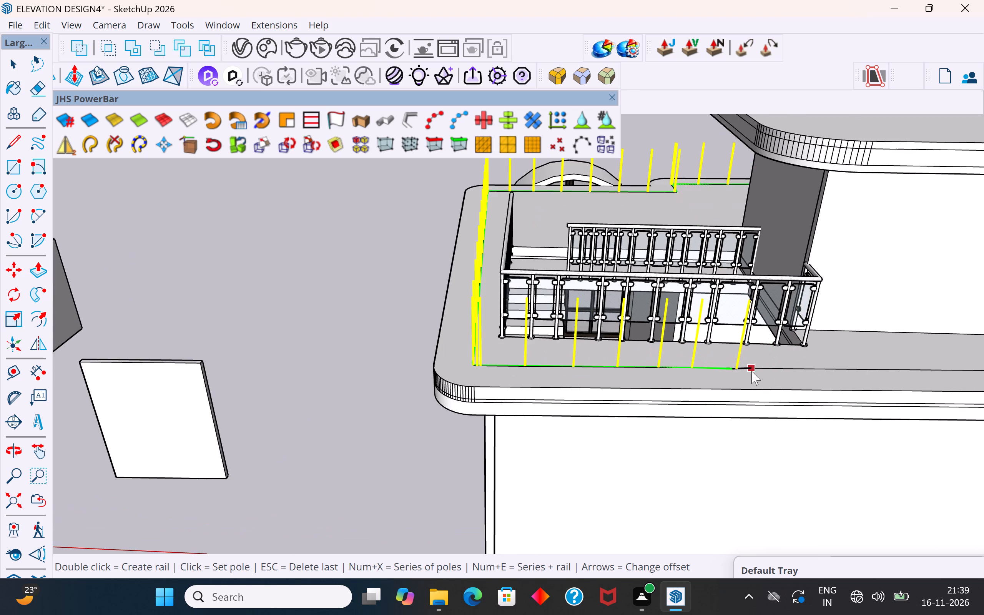
Set six more rail poles along the inset line, continuing past the stairwell railing's far end and alongside the roof room's wall.
scroll(751, 371, "up", 5)
left_click(713, 368)
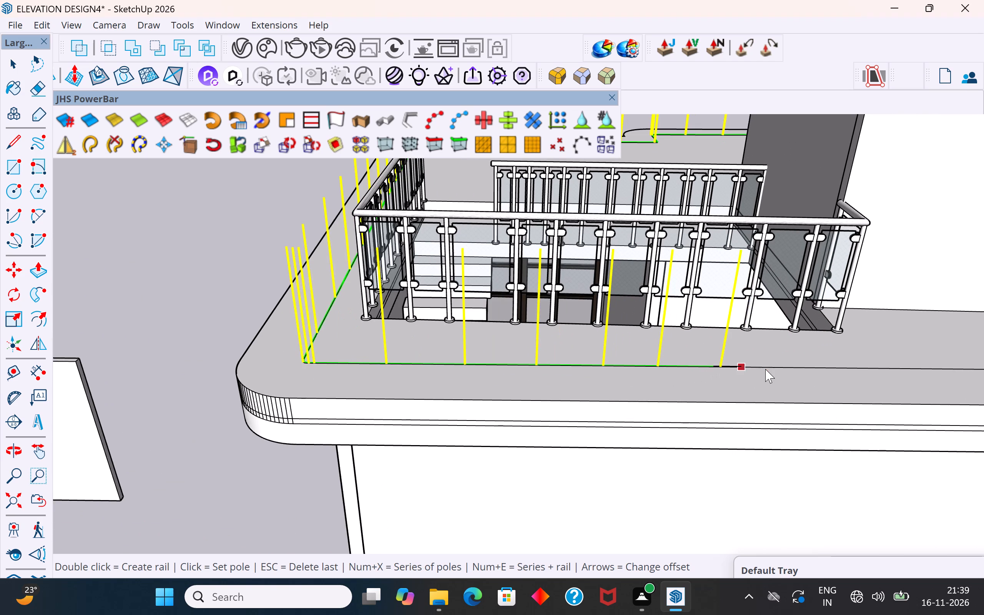
left_click(770, 369)
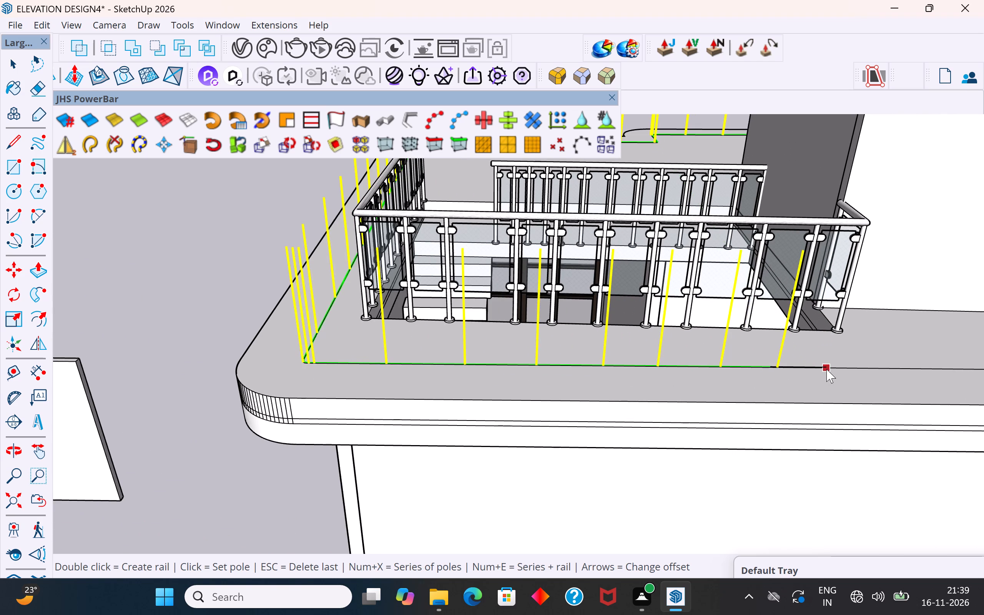
left_click(826, 369)
scroll(623, 387, "down", 5)
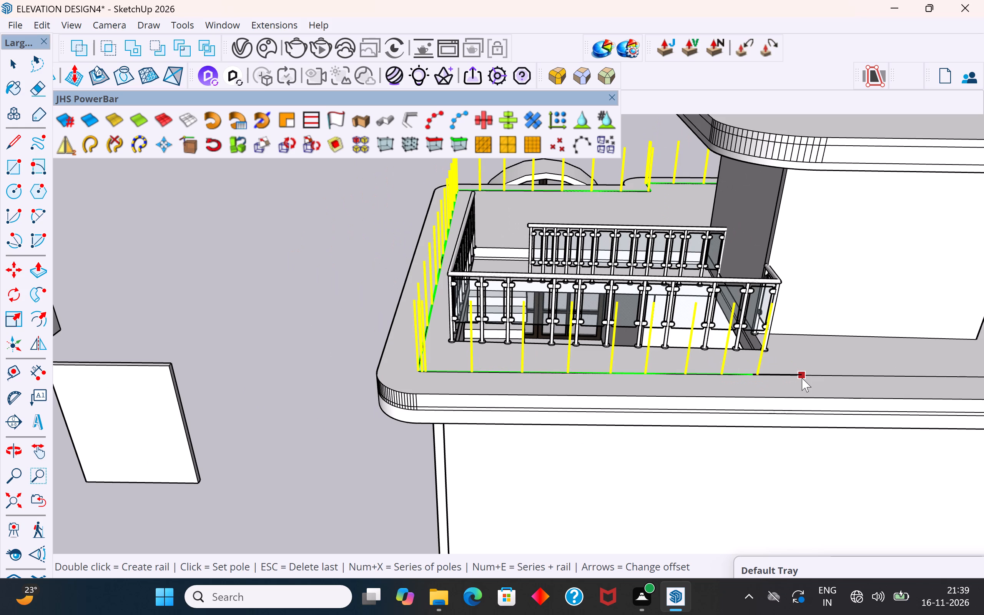
left_click(802, 378)
left_click(850, 380)
scroll(705, 393, "down", 5)
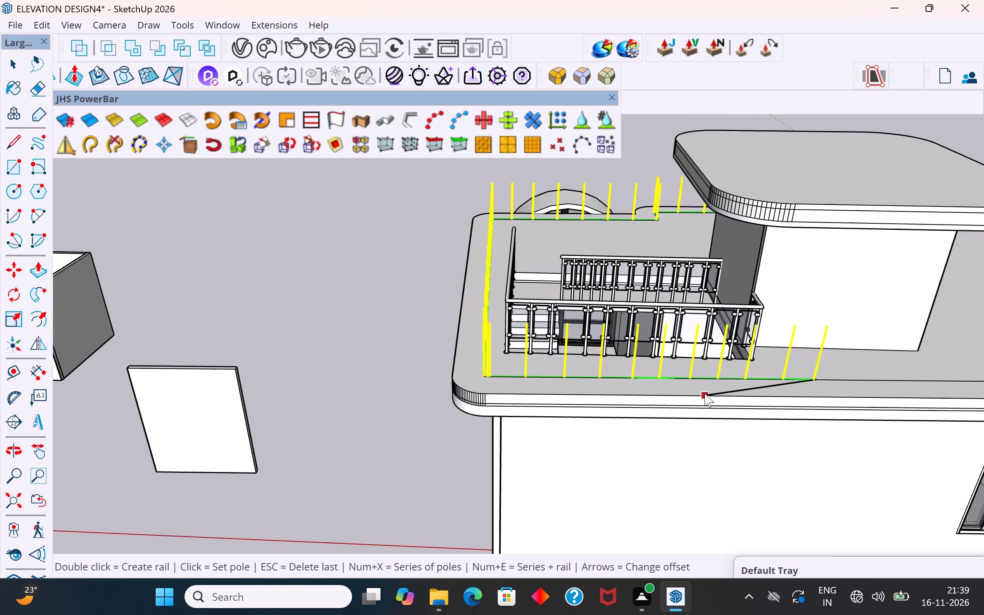
scroll(705, 393, "down", 1)
left_click(832, 387)
Set four more rail poles along the same inset line, from the roof room's far wall corner toward the roof's last rounded corner.
scroll(629, 391, "down", 4)
scroll(813, 376, "up", 2)
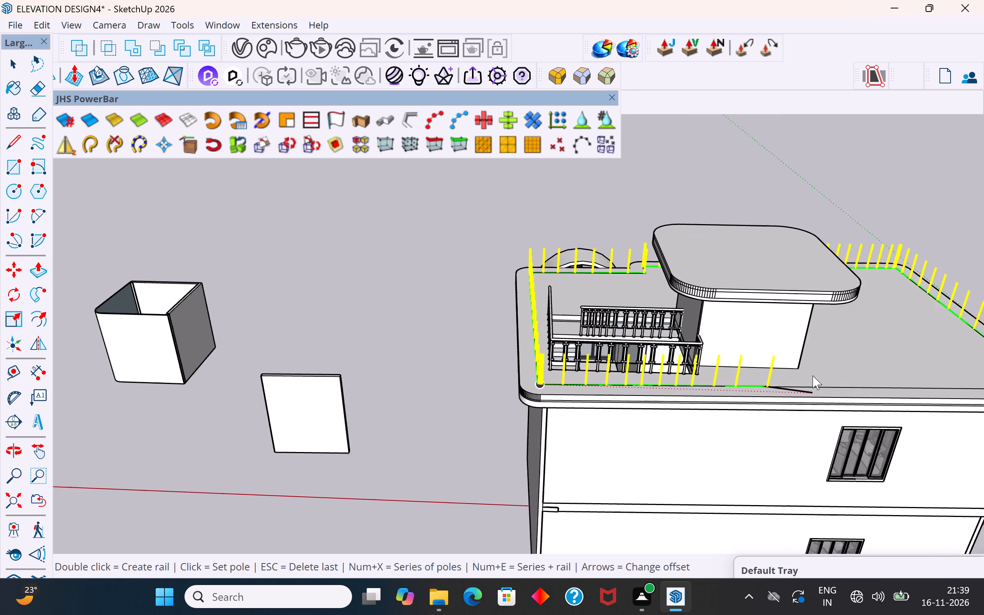
scroll(813, 376, "up", 5)
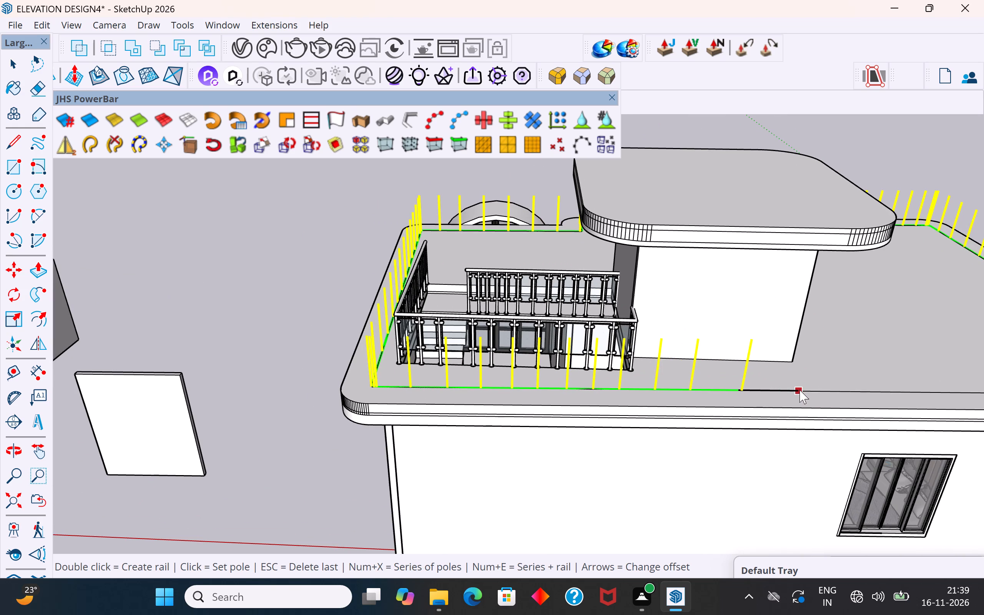
left_click(799, 390)
scroll(763, 401, "down", 5)
key("Escape")
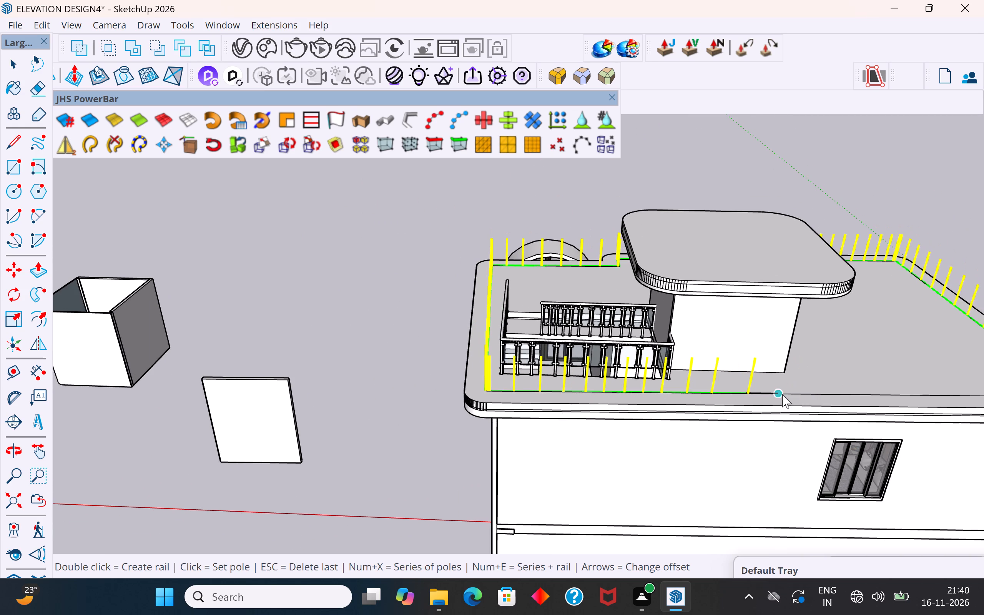
left_click(781, 394)
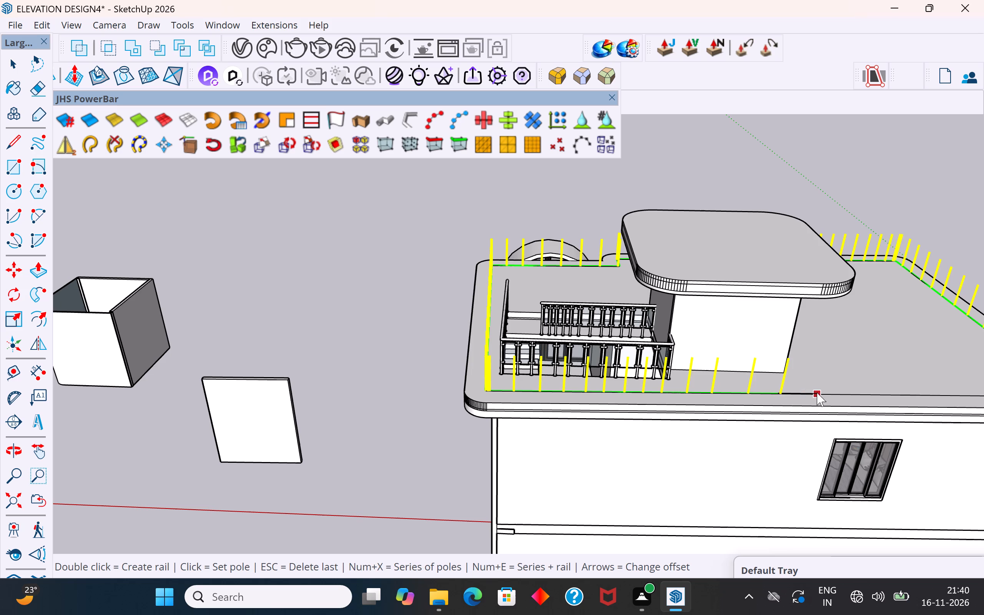
left_click(817, 392)
left_click(855, 392)
scroll(732, 397, "down", 4)
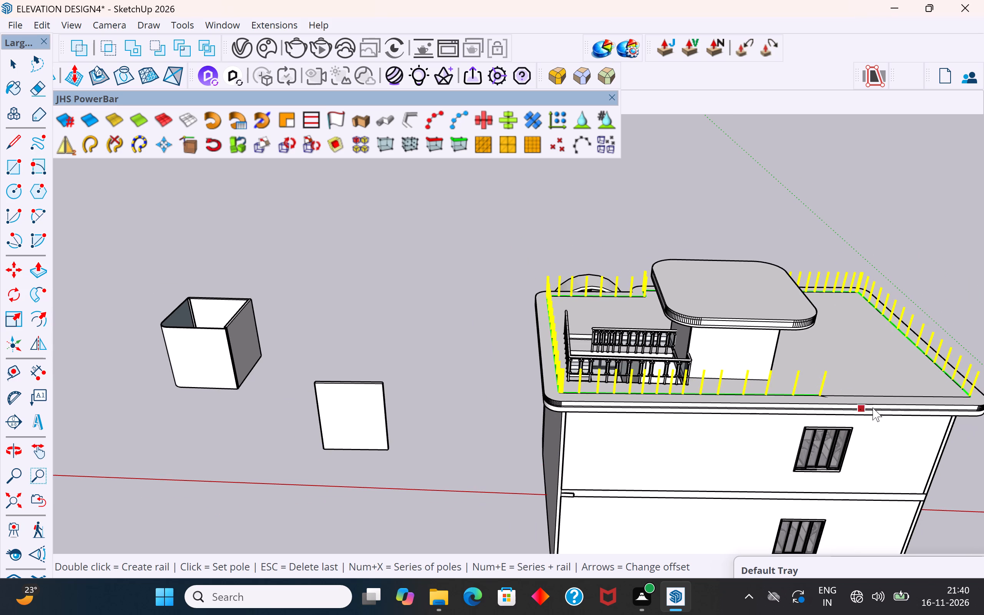
left_click(856, 396)
Re-set the last rail pole slightly closer to its neighbour, then set four more along the inset line toward the roof's last rounded corner.
key("Escape")
left_click(848, 397)
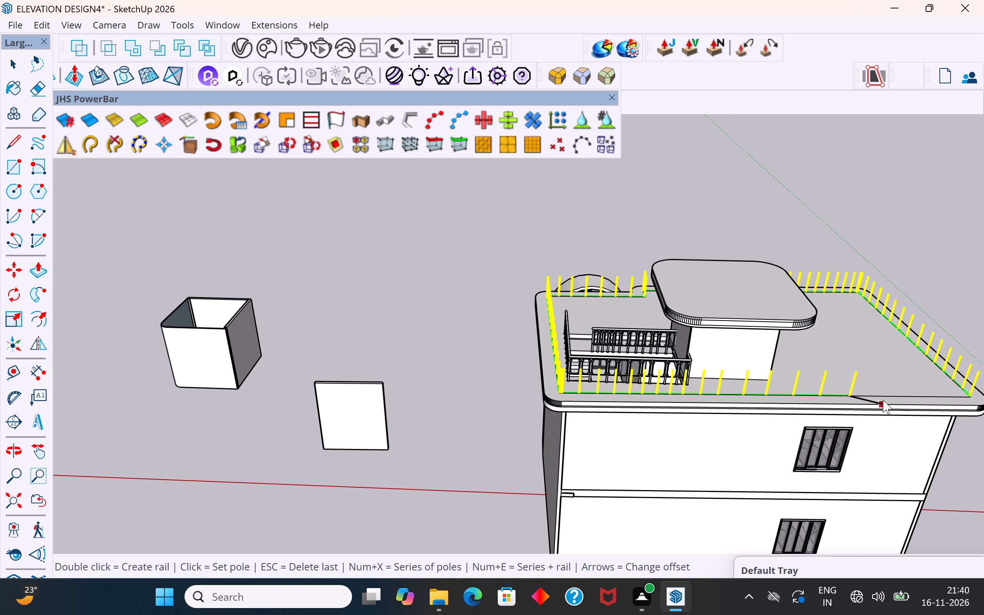
left_click(884, 399)
key("Escape")
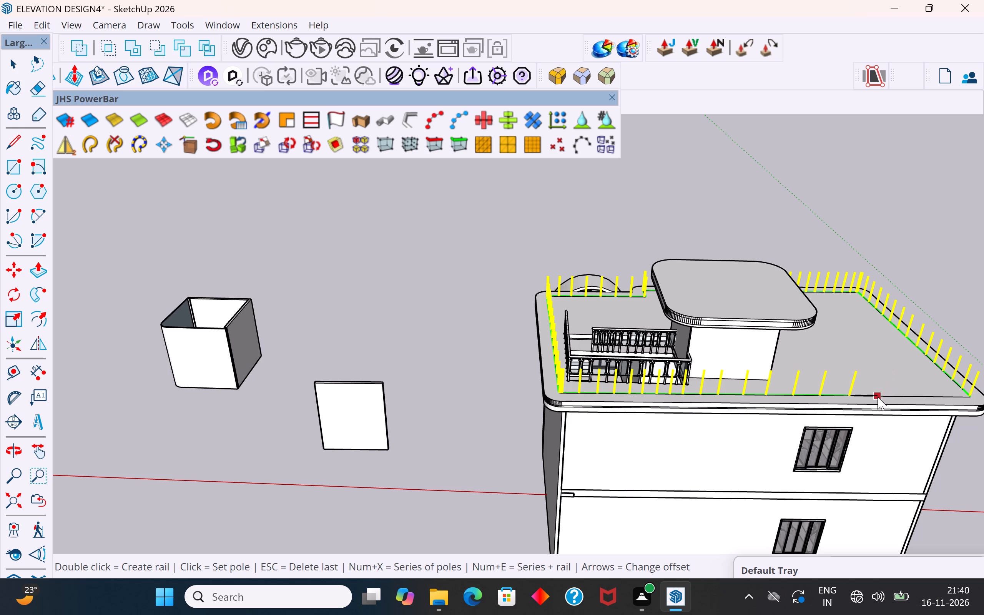
left_click(878, 396)
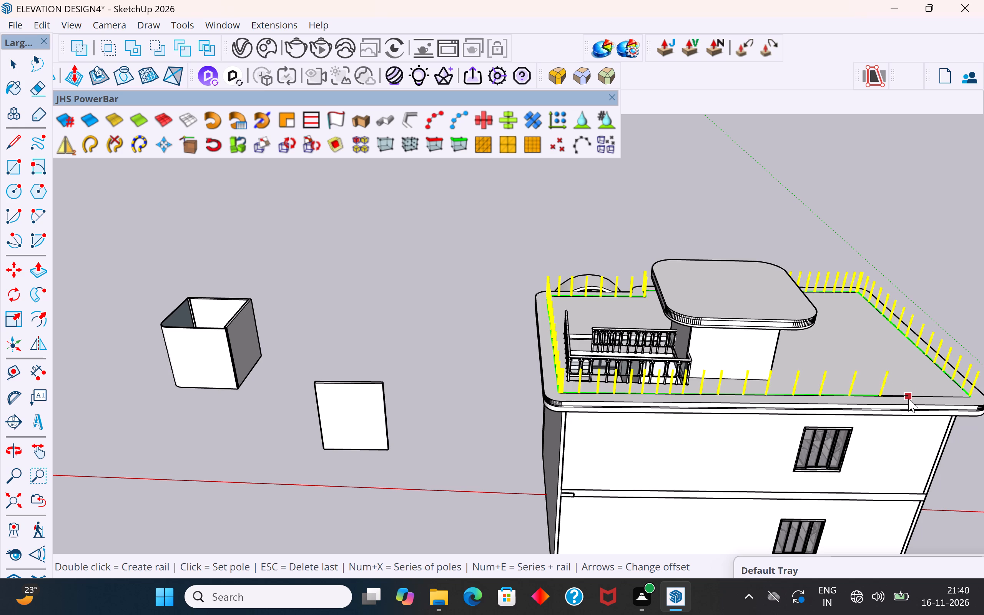
left_click(908, 399)
left_click(935, 398)
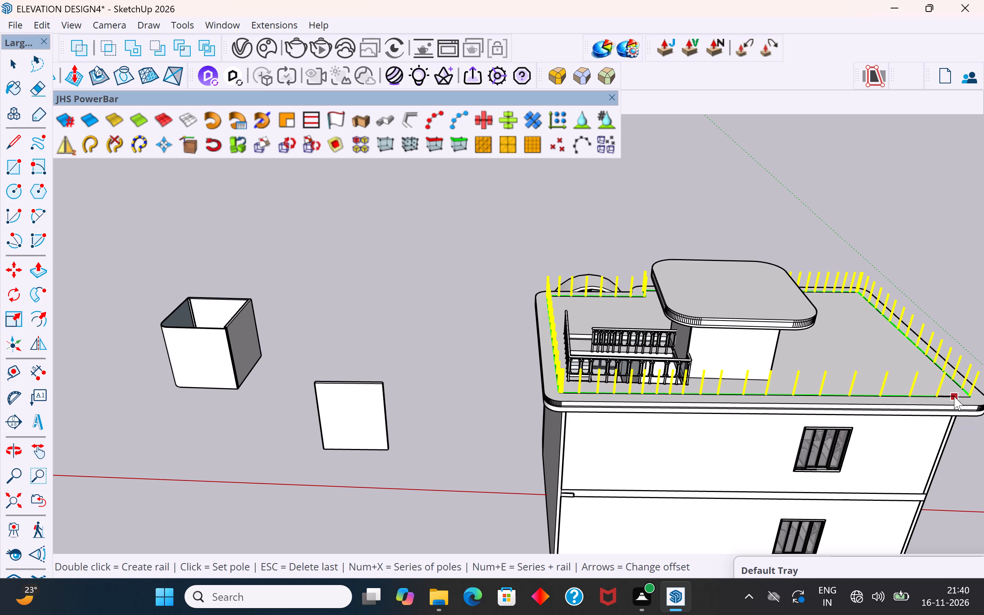
left_click(954, 396)
Set the closing pole at the roof's last rounded corner and create the MajRail railing from all the set poles.
middle_click_drag(946, 388, 857, 365)
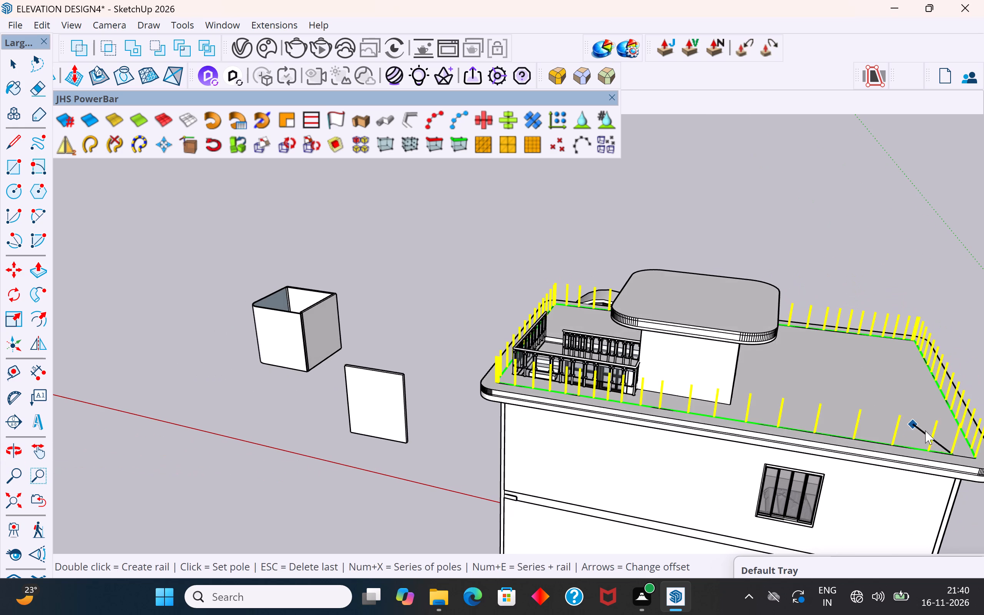
scroll(712, 381, "down", 4)
scroll(924, 451, "up", 19)
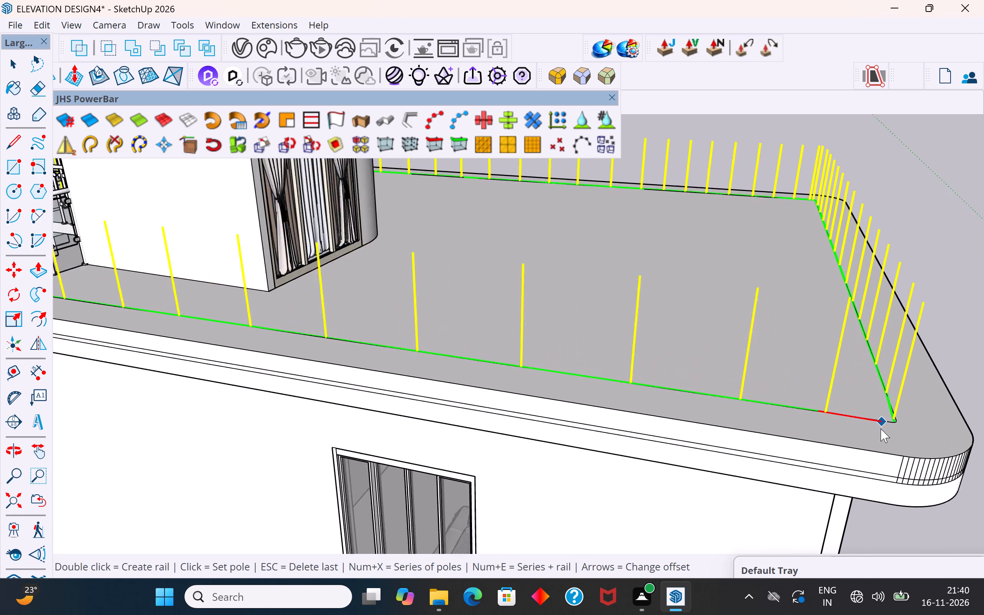
scroll(881, 429, "up", 3)
left_click(888, 421)
double_click(888, 421)
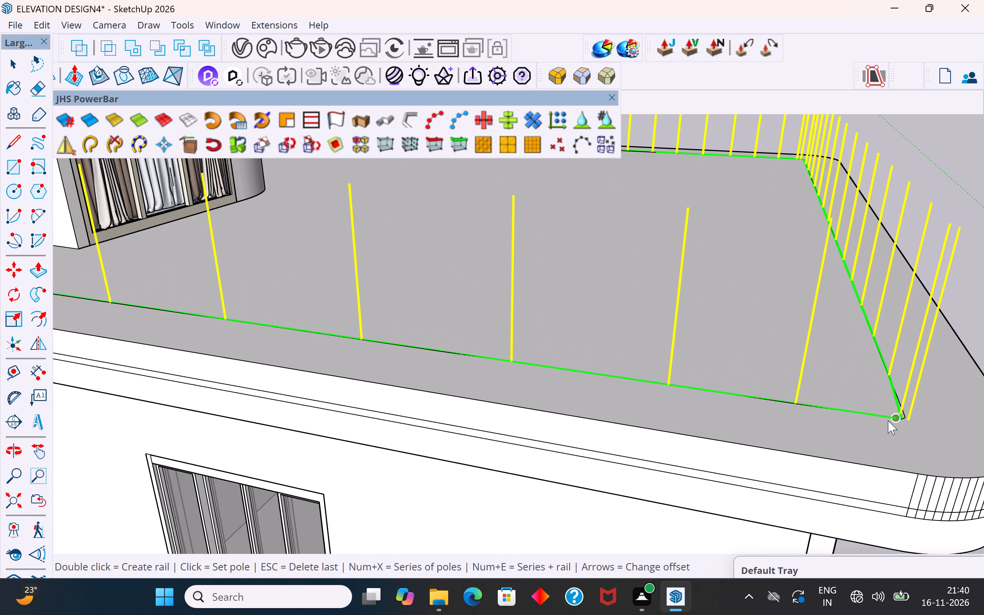
scroll(797, 444, "down", 5)
Save the model, purging its unused components and materials.
key("ctrl+s")
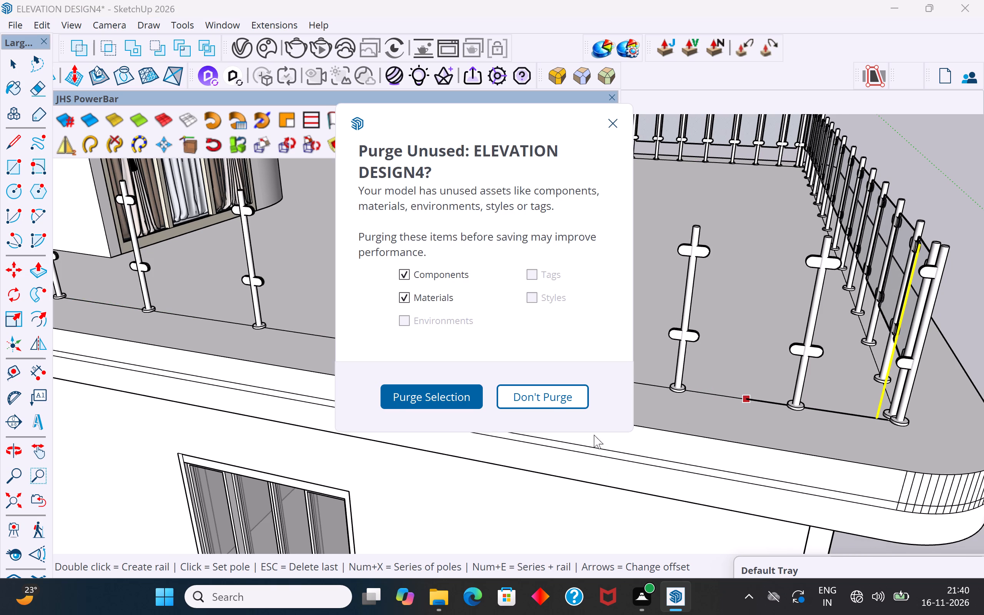
left_click(415, 399)
Examine the generated railing around the whole roof edge from several sides.
scroll(514, 402, "down", 5)
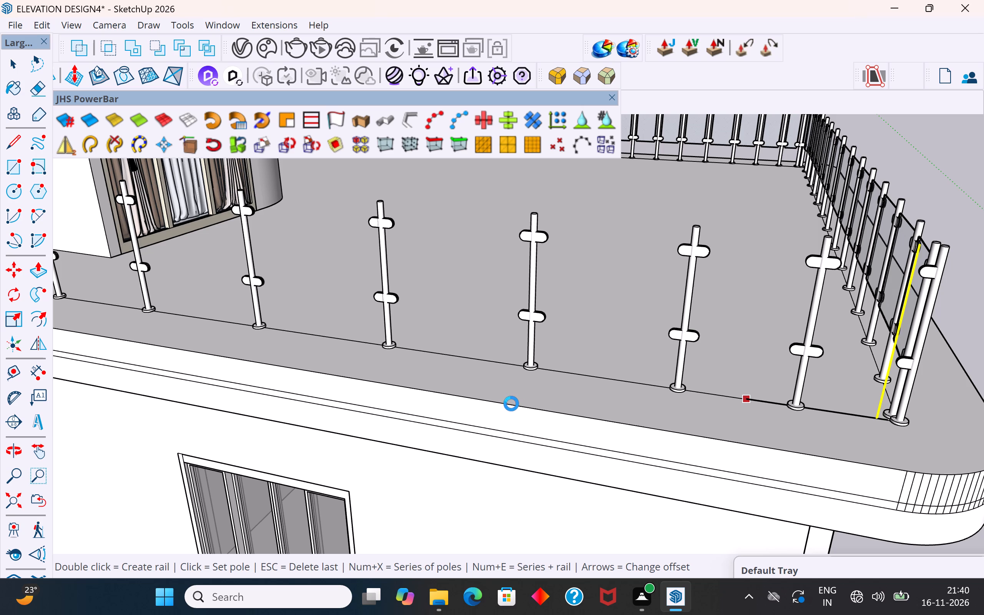
scroll(511, 404, "down", 3)
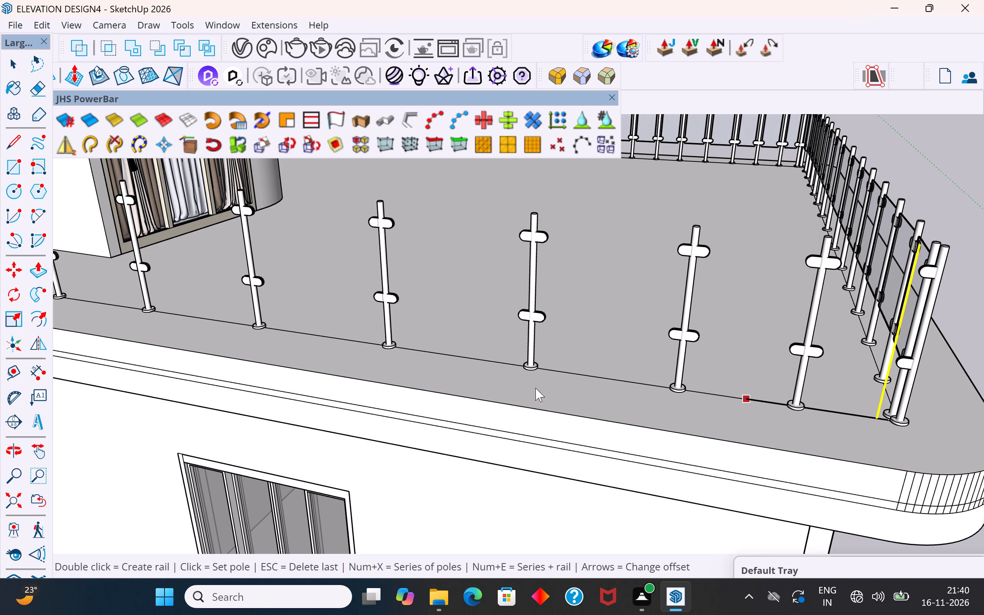
scroll(565, 368, "down", 5)
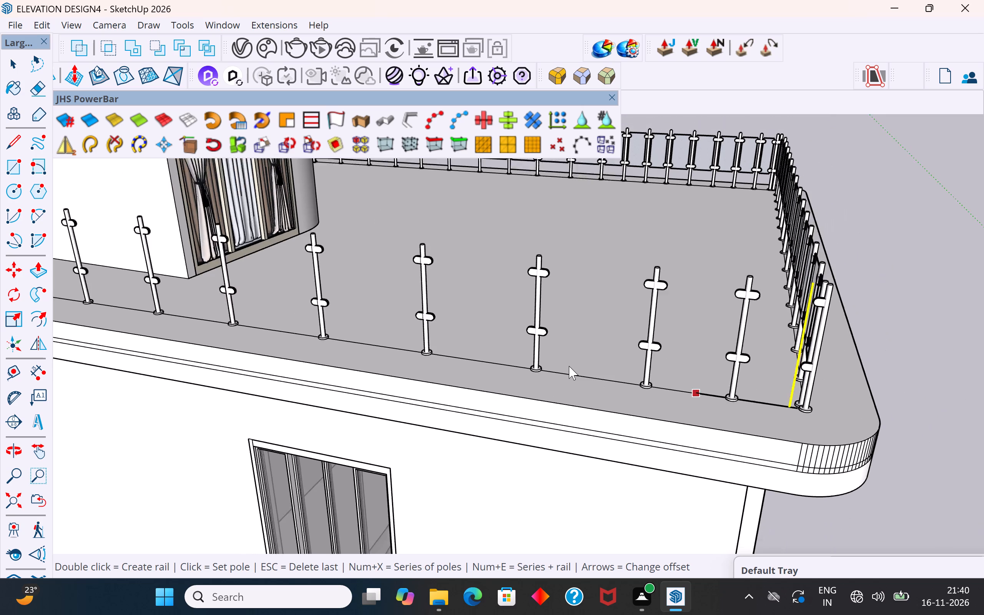
scroll(569, 366, "down", 13)
middle_click_drag(569, 366, 671, 469)
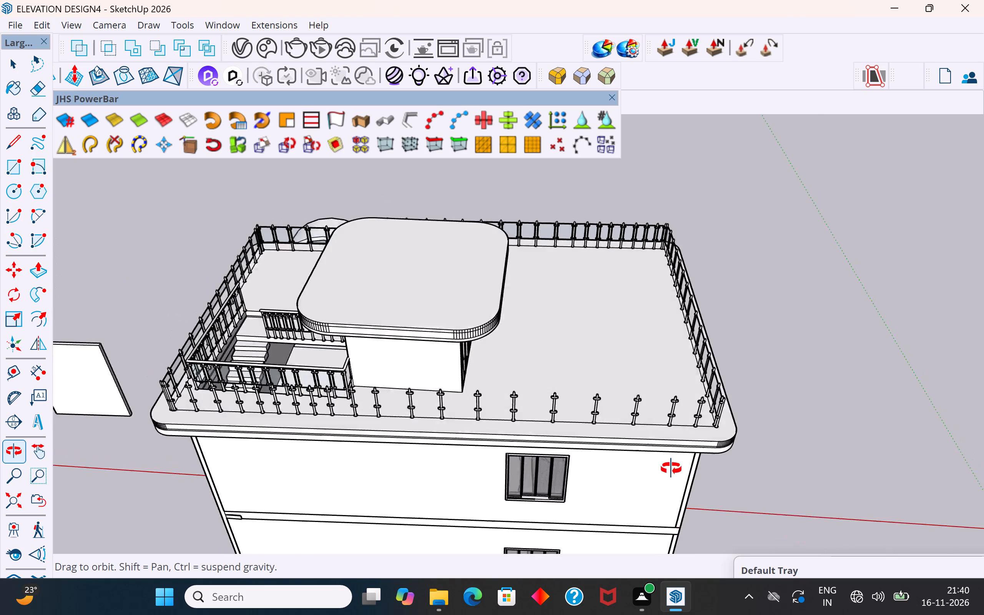
middle_click_drag(671, 469, 954, 311)
middle_click_drag(649, 321, 334, 434)
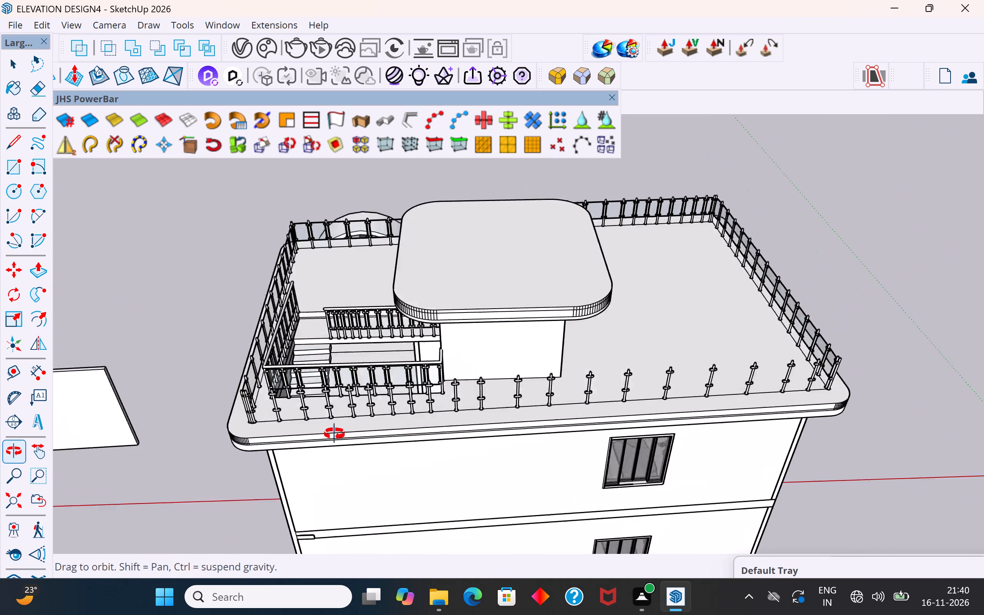
middle_click_drag(334, 434, 308, 415)
middle_click_drag(864, 424, 857, 521)
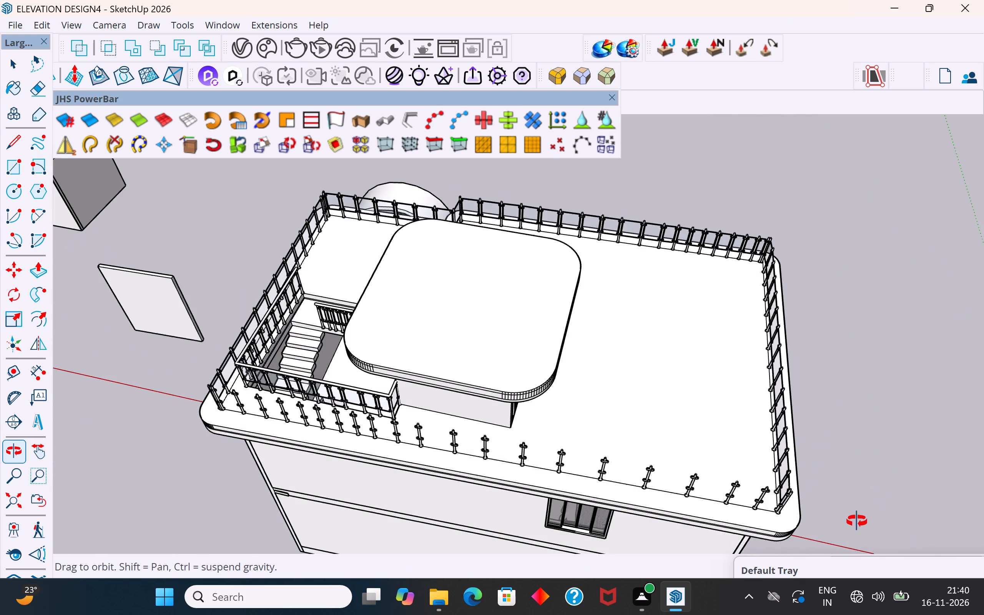
middle_click_drag(857, 521, 975, 322)
middle_click_drag(750, 334, 940, 425)
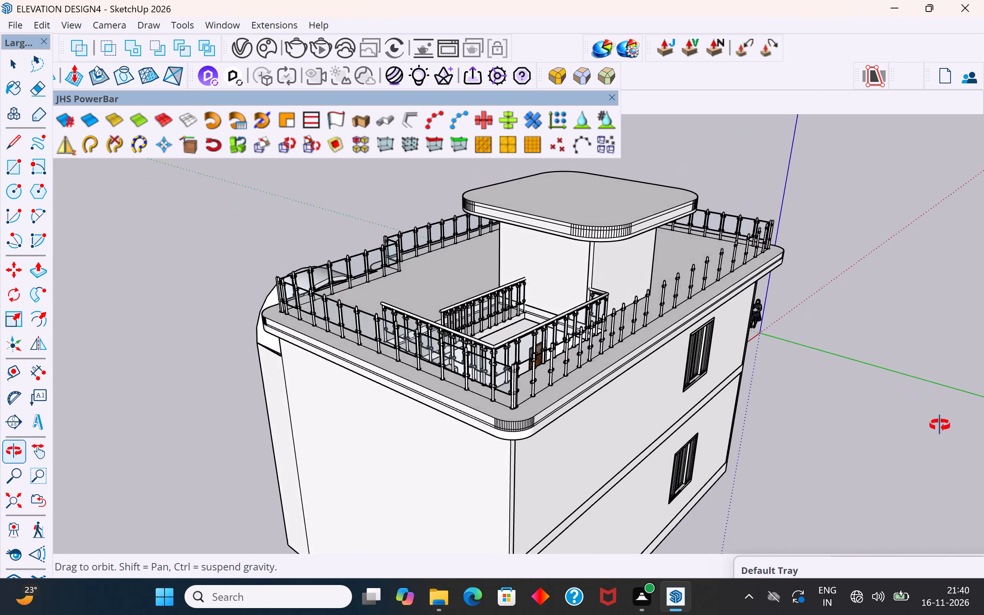
middle_click_drag(940, 425, 947, 440)
key("Escape")
middle_click_drag(610, 351, 688, 246)
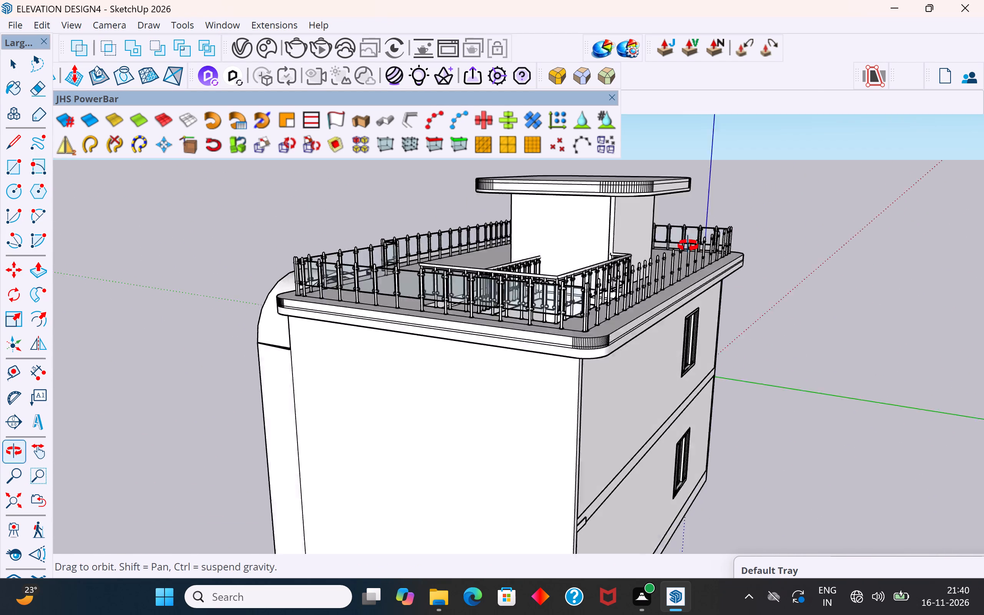
middle_click_drag(688, 246, 762, 340)
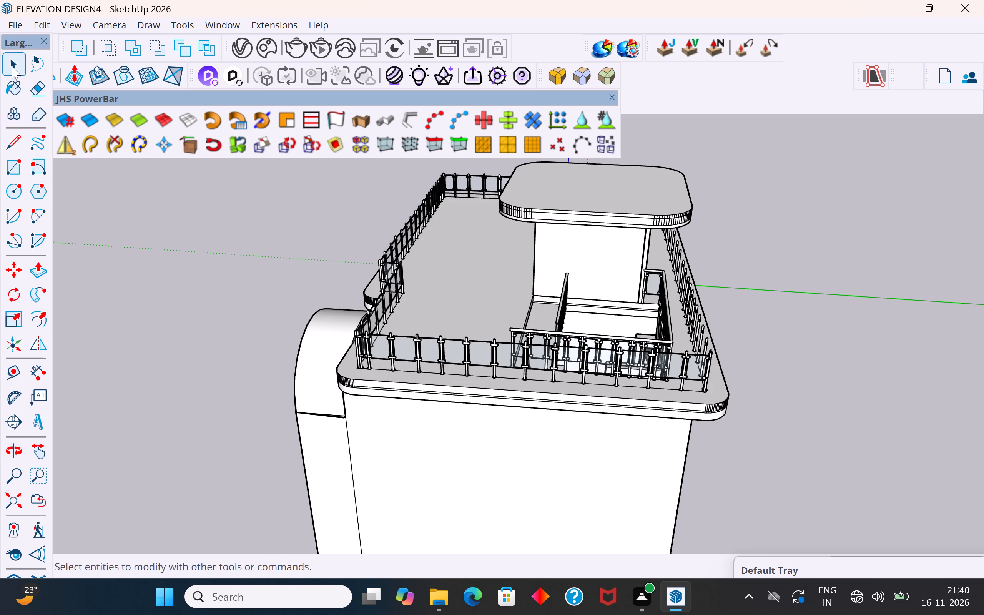
Select the roof railing to check its extent and its panels beside the stairwell railing, then clear the selection.
left_click(12, 66)
left_click(196, 242)
middle_click_drag(717, 390, 474, 404)
scroll(554, 367, "up", 4)
middle_click_drag(537, 364, 599, 301)
scroll(614, 279, "up", 3)
left_click(627, 264)
scroll(627, 264, "down", 3)
middle_click_drag(628, 264, 651, 289)
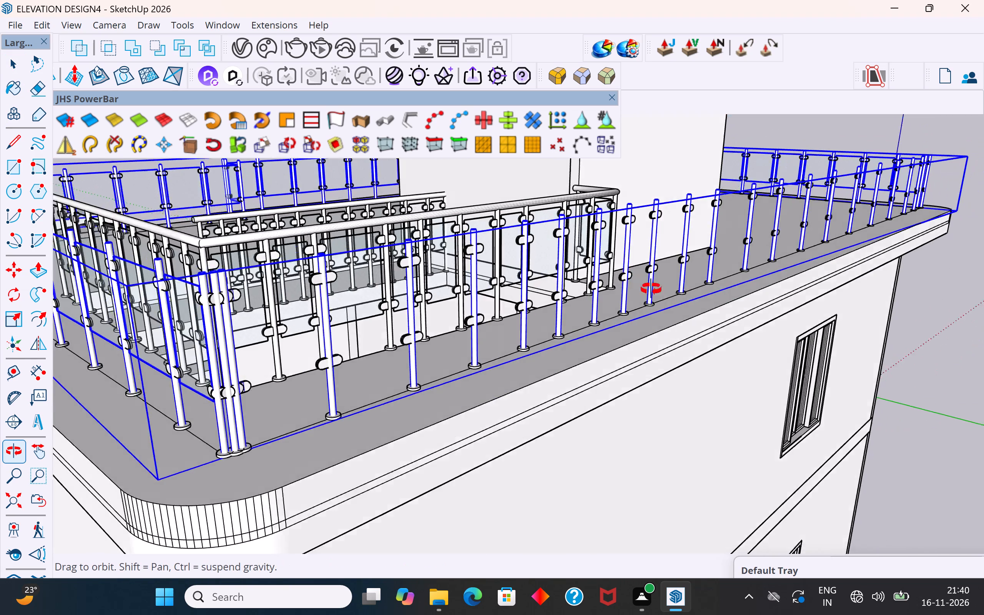
middle_click_drag(651, 289, 665, 304)
scroll(676, 301, "down", 2)
middle_click_drag(482, 359, 573, 432)
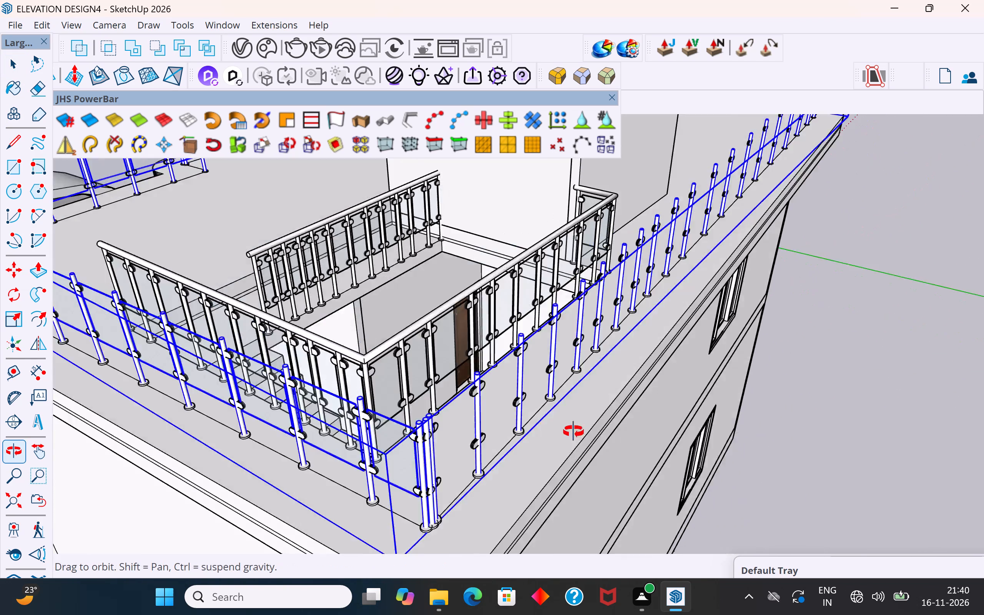
middle_click_drag(573, 432, 817, 343)
left_click(932, 278)
Examine the roof railing from the arched-window corner, along the front and in the full front elevation of the house.
scroll(926, 279, "down", 5)
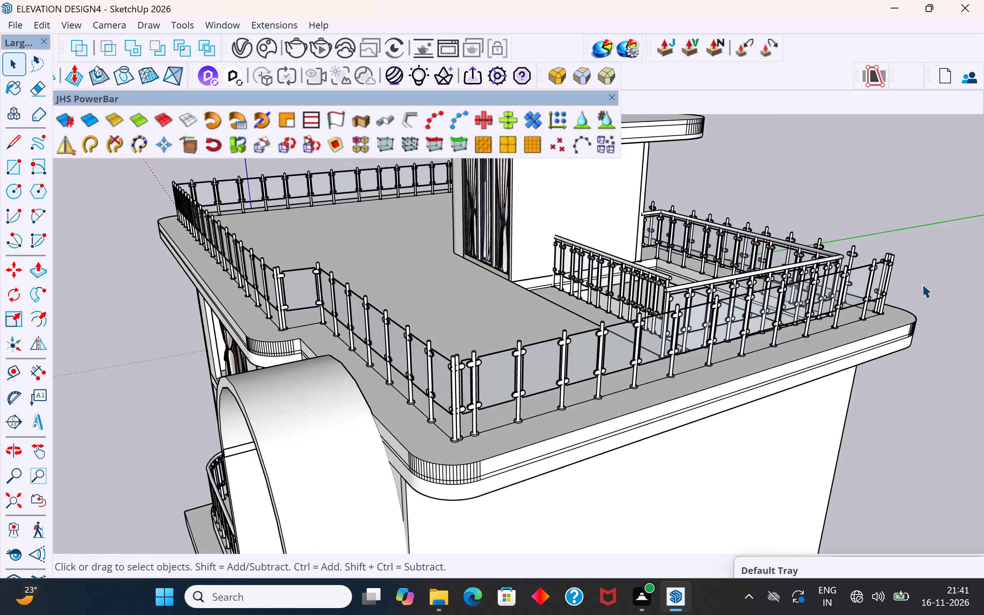
middle_click_drag(625, 354, 827, 324)
scroll(730, 303, "up", 1)
scroll(837, 310, "down", 6)
middle_click_drag(452, 294, 711, 291)
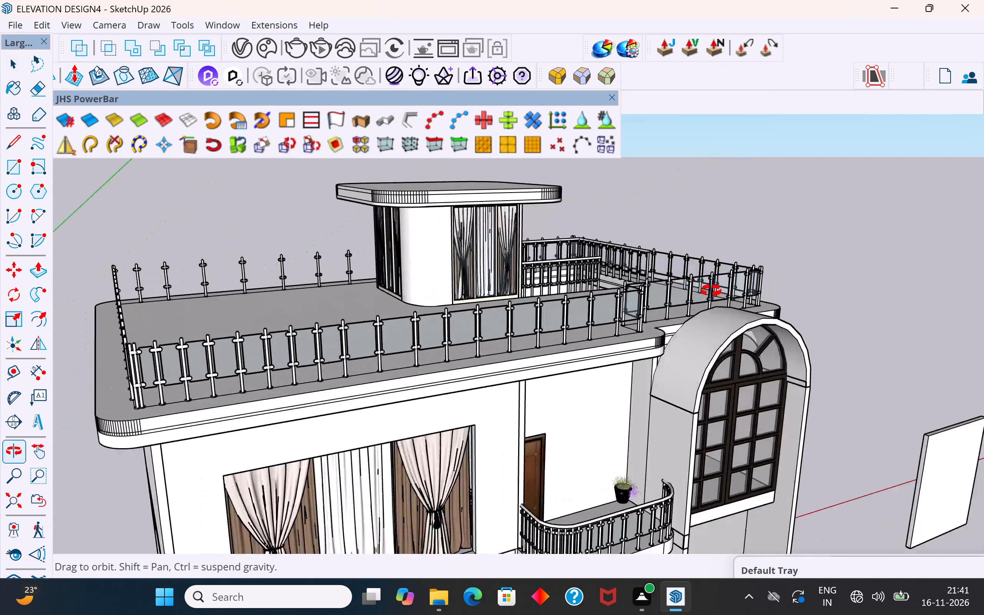
middle_click_drag(711, 291, 873, 275)
scroll(539, 394, "down", 8)
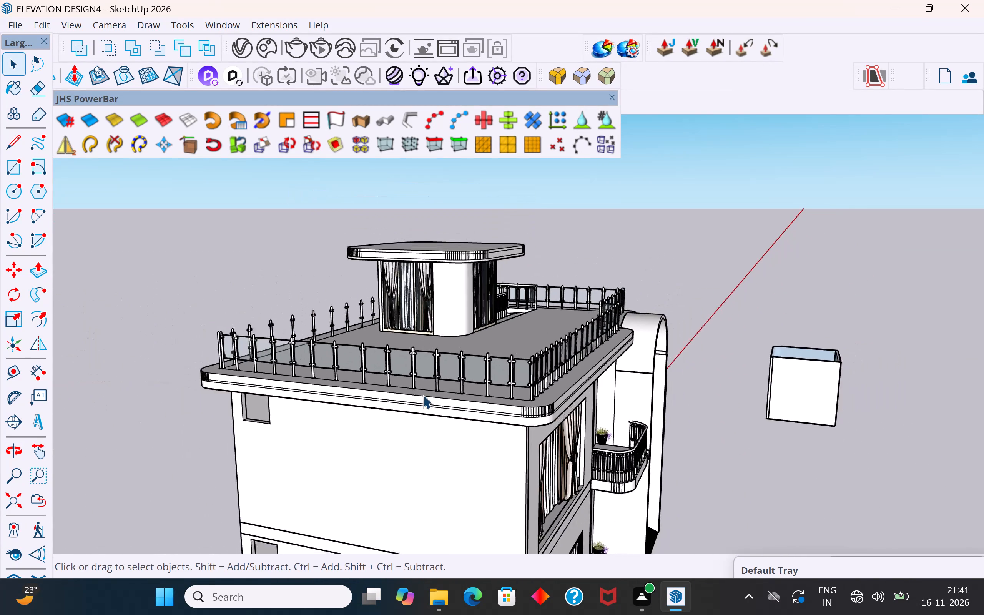
scroll(423, 395, "down", 3)
middle_click_drag(477, 396, 153, 394)
scroll(423, 294, "down", 4)
middle_click_drag(440, 307, 453, 253)
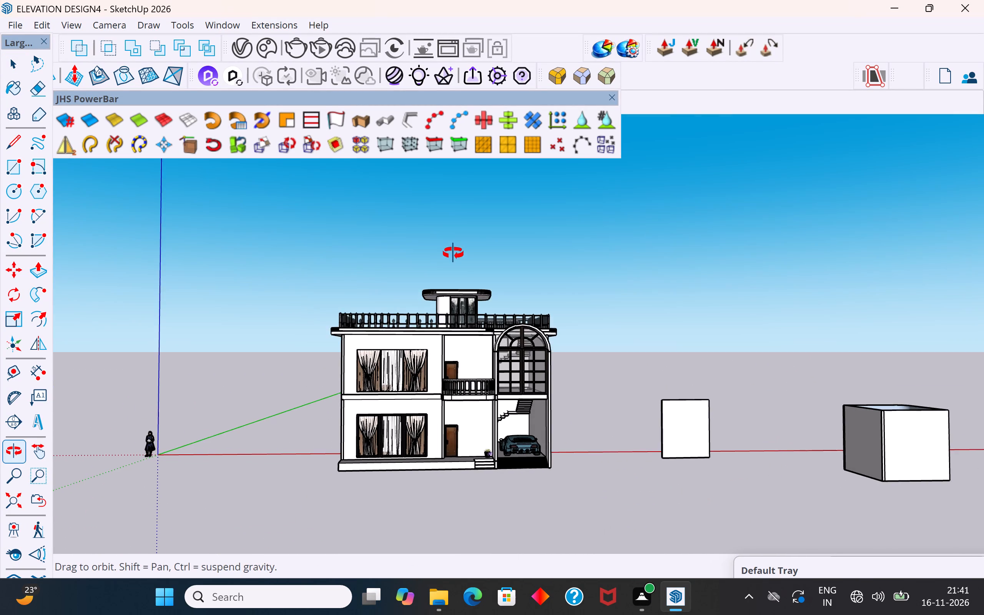
middle_click_drag(453, 253, 198, 372)
Explode the roof railing group.
scroll(595, 295, "up", 4)
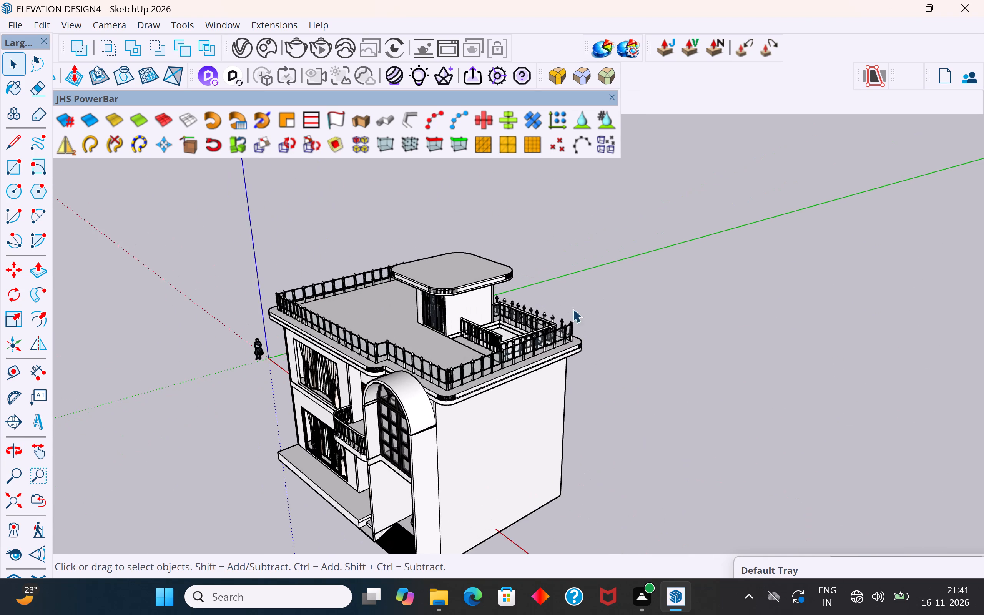
middle_click_drag(572, 309, 461, 307)
scroll(464, 334, "up", 4)
middle_click_drag(536, 333, 155, 347)
scroll(346, 350, "up", 1)
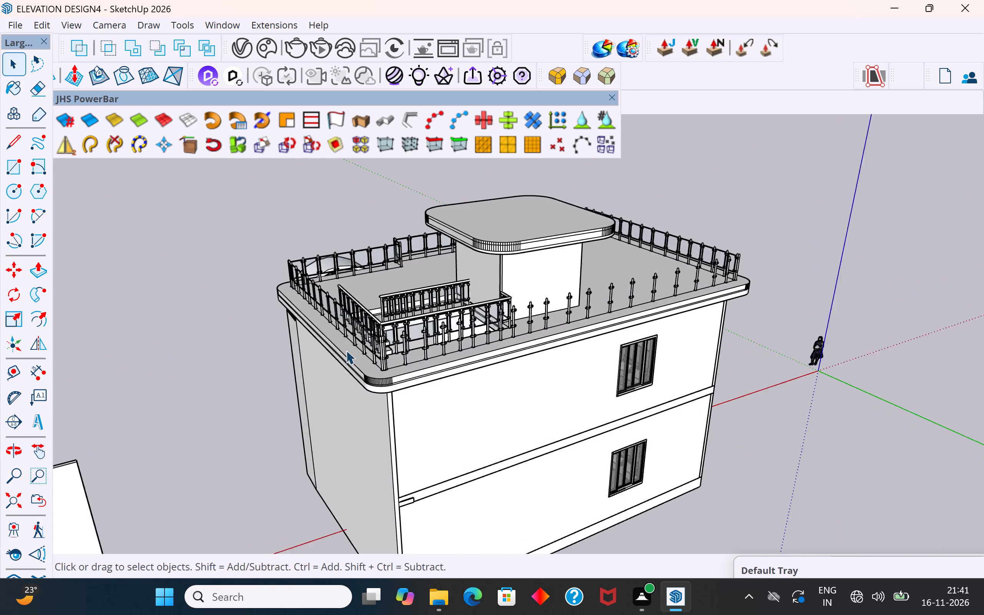
scroll(346, 350, "up", 2)
left_click(419, 331)
right_click(419, 331)
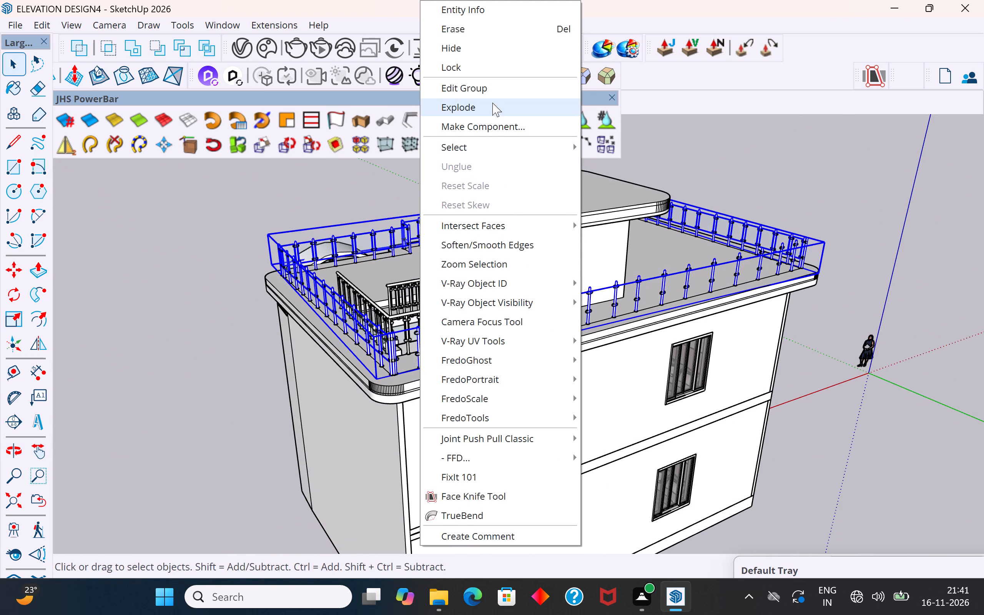
left_click(490, 105)
left_click(839, 180)
Pick individual surfaces and a pole at the stairwell-side roof corner to check how the exploded railing is grouped.
middle_click_drag(745, 301, 791, 260)
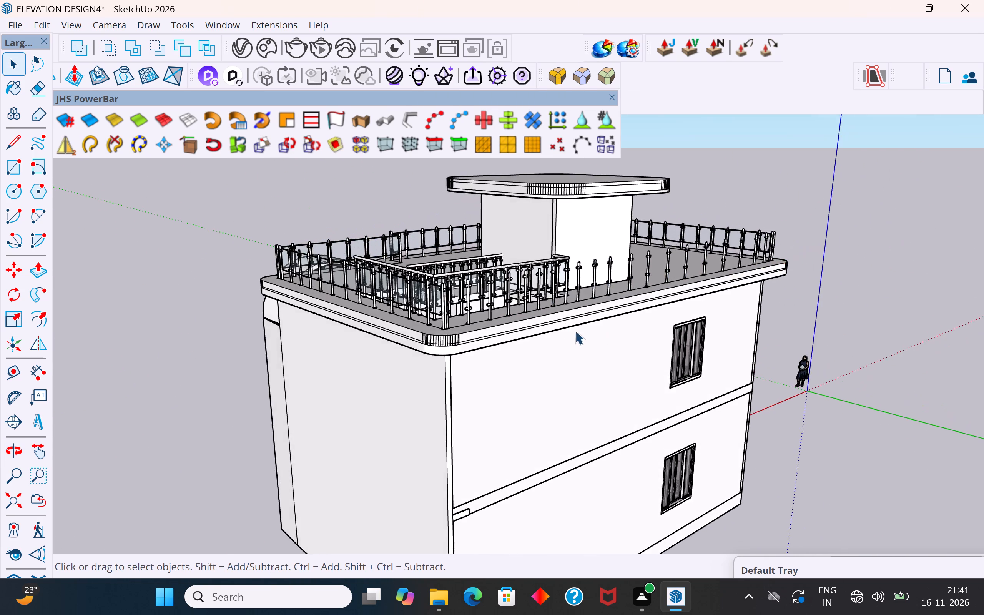
scroll(564, 323, "up", 9)
middle_click_drag(399, 317, 420, 400)
scroll(426, 386, "up", 3)
left_click(461, 381)
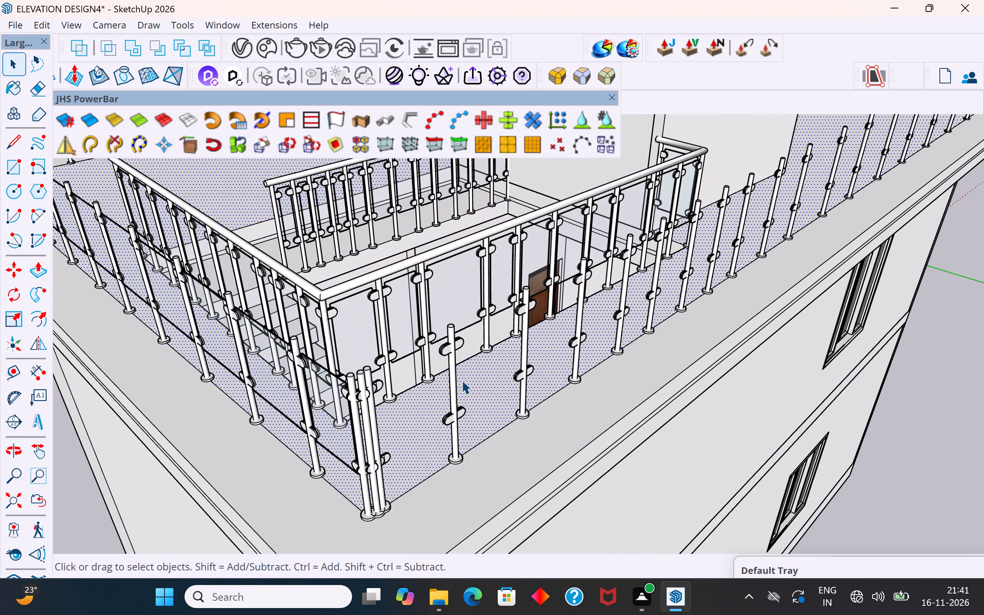
middle_click_drag(444, 406, 625, 314)
middle_click_drag(625, 314, 499, 327)
left_click(615, 314)
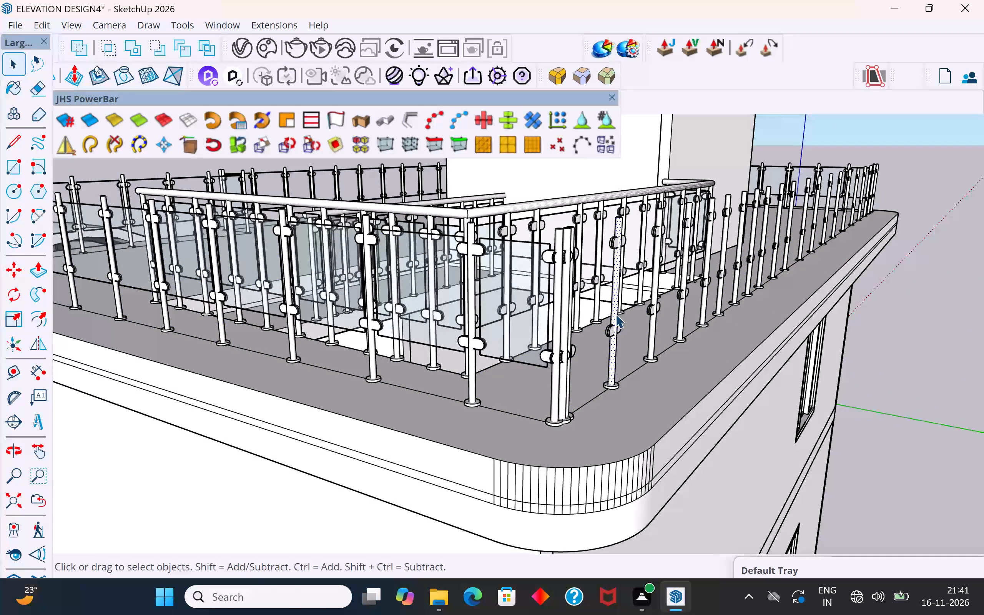
middle_click_drag(615, 314, 740, 346)
middle_click_drag(699, 405, 698, 413)
left_click(726, 411)
middle_click_drag(726, 411, 682, 333)
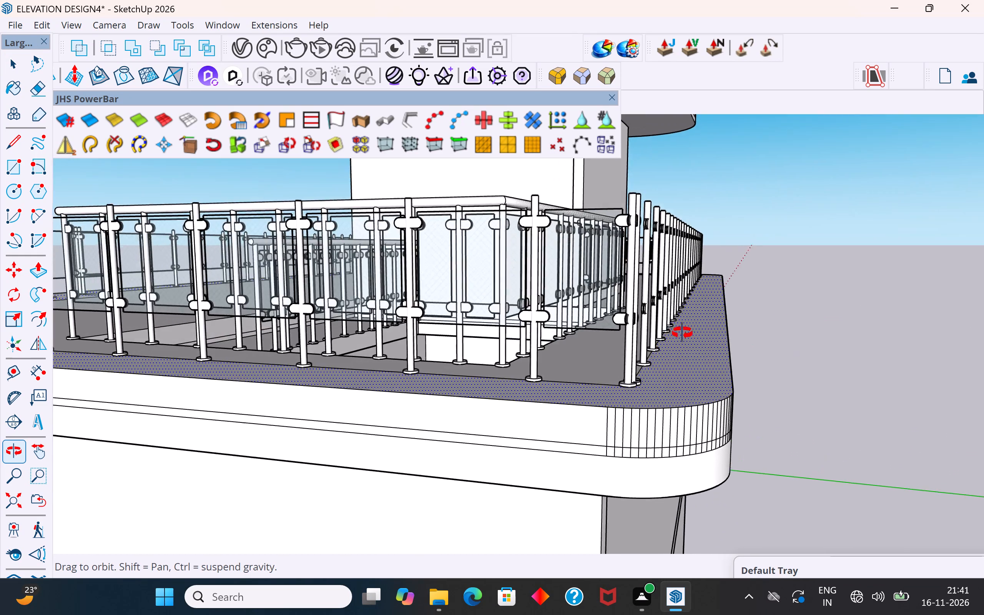
Select the railing parts along the stairwell's long roof side by area to check what they include, then clear the selection.
middle_click_drag(682, 333, 788, 399)
scroll(788, 399, "up", 1)
scroll(776, 420, "down", 5)
scroll(696, 347, "up", 9)
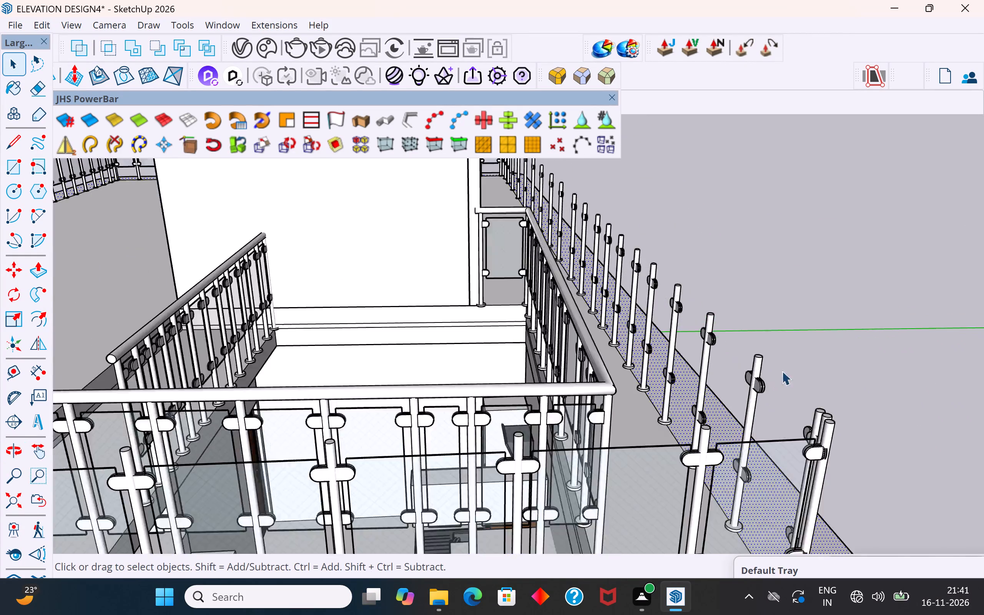
scroll(782, 371, "up", 1)
left_click_drag(798, 289, 687, 375)
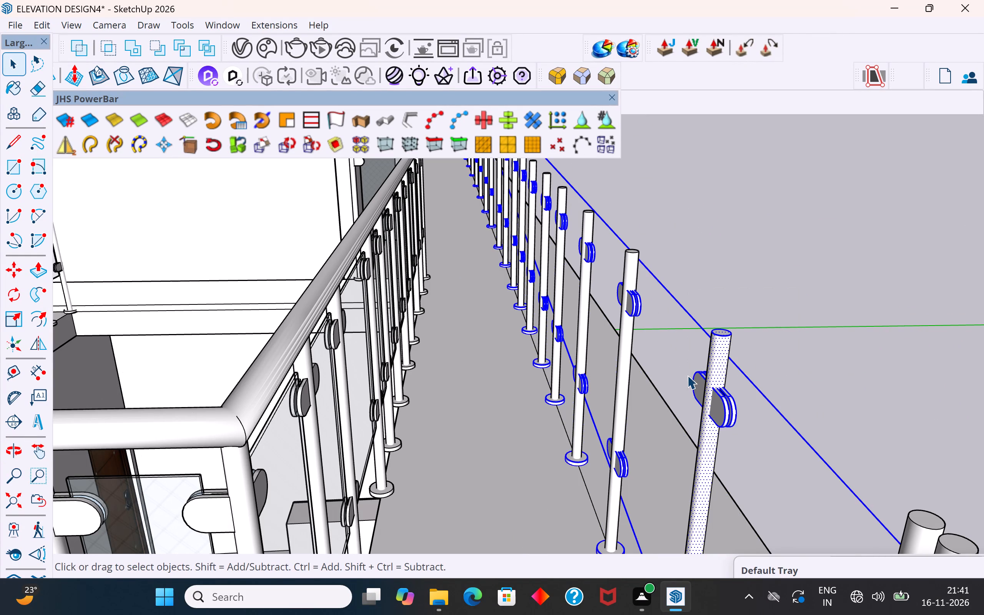
middle_click_drag(831, 329, 799, 318)
scroll(764, 323, "down", 5)
middle_click_drag(764, 358, 675, 395)
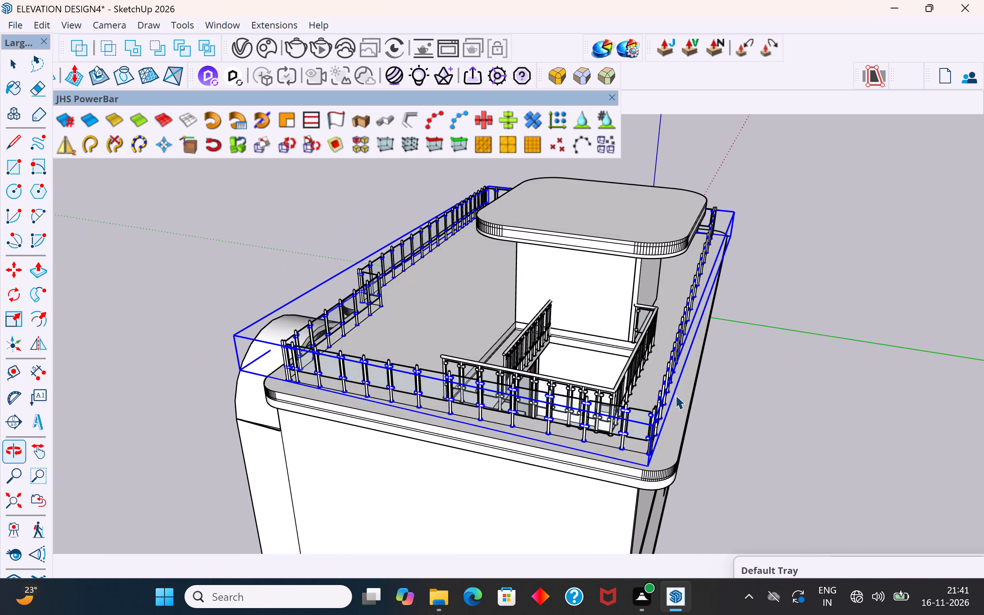
right_click(668, 374)
left_click_drag(751, 309, 946, 341)
left_click(946, 341)
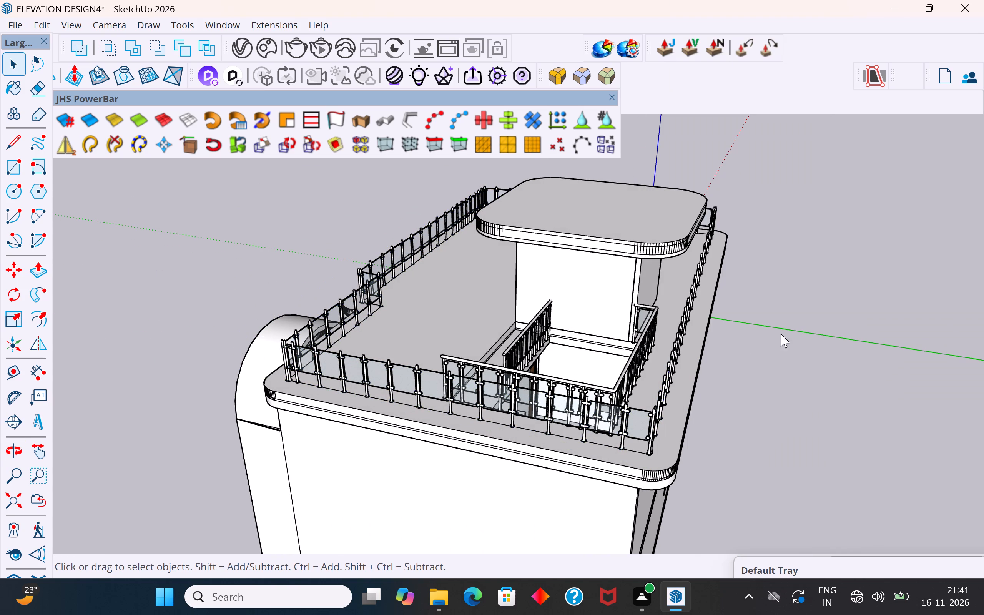
Examine the poles at the stairwell-side roof corner and pick individual ones to check what each selection includes.
left_click(672, 364)
scroll(672, 364, "up", 3)
scroll(750, 391, "up", 1)
middle_click_drag(750, 391, 694, 340)
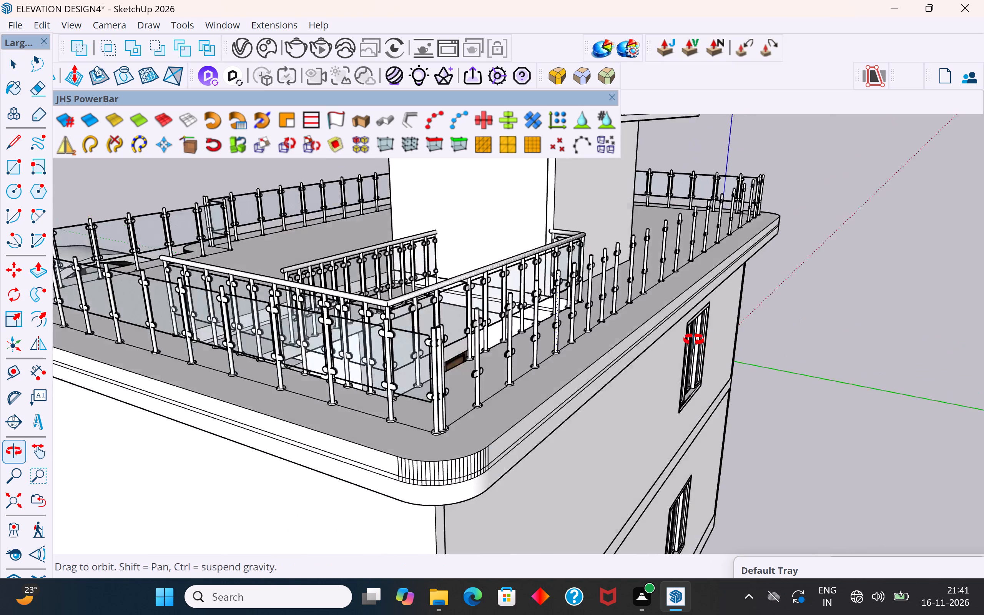
middle_click_drag(694, 340, 778, 339)
scroll(643, 281, "up", 4)
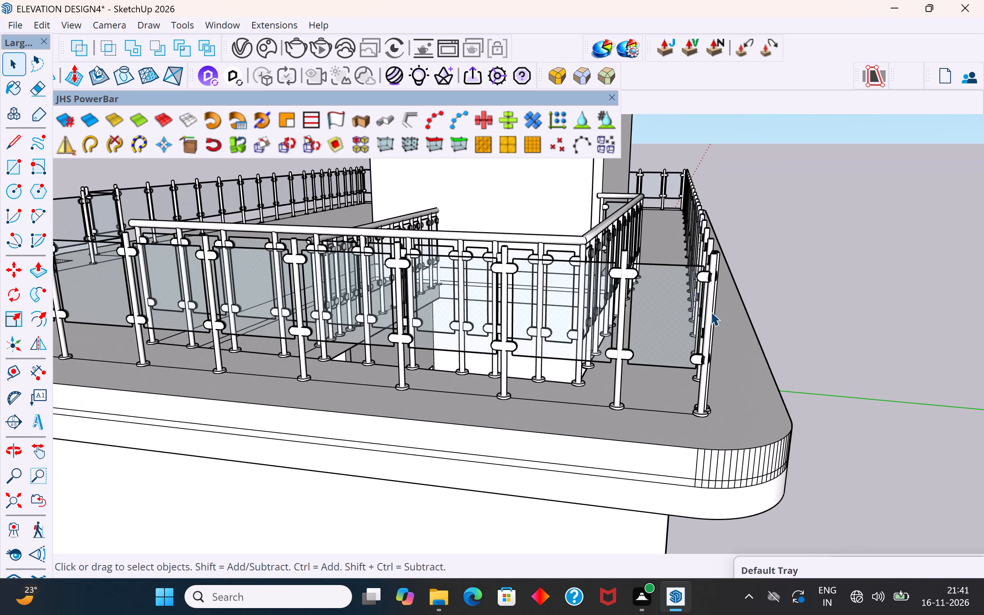
left_click(711, 312)
middle_click_drag(746, 325, 680, 316)
middle_click_drag(607, 353, 599, 426)
scroll(627, 319, "down", 4)
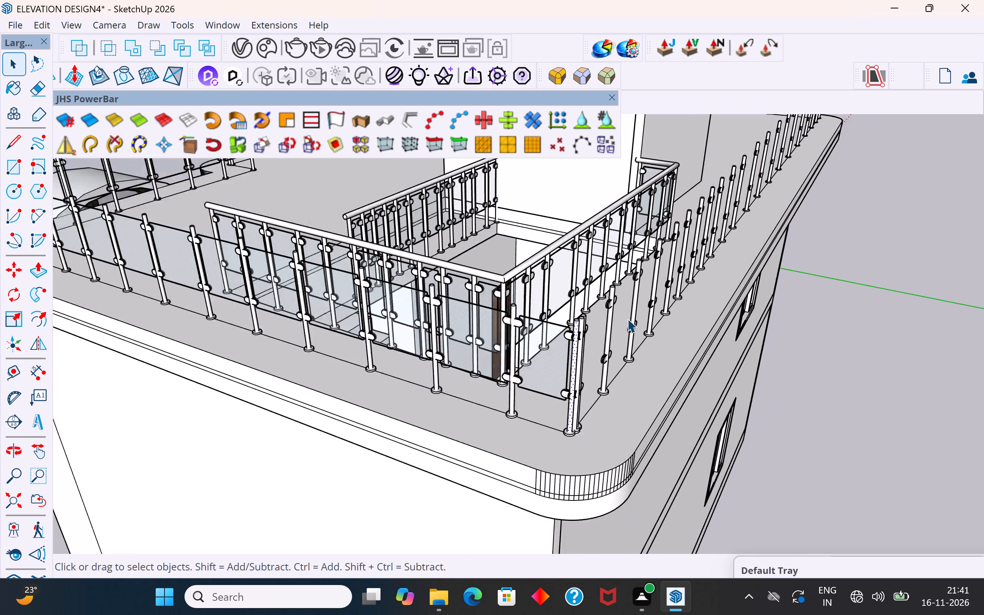
scroll(627, 319, "down", 1)
middle_click_drag(610, 343, 589, 405)
scroll(587, 411, "up", 9)
left_click(595, 435)
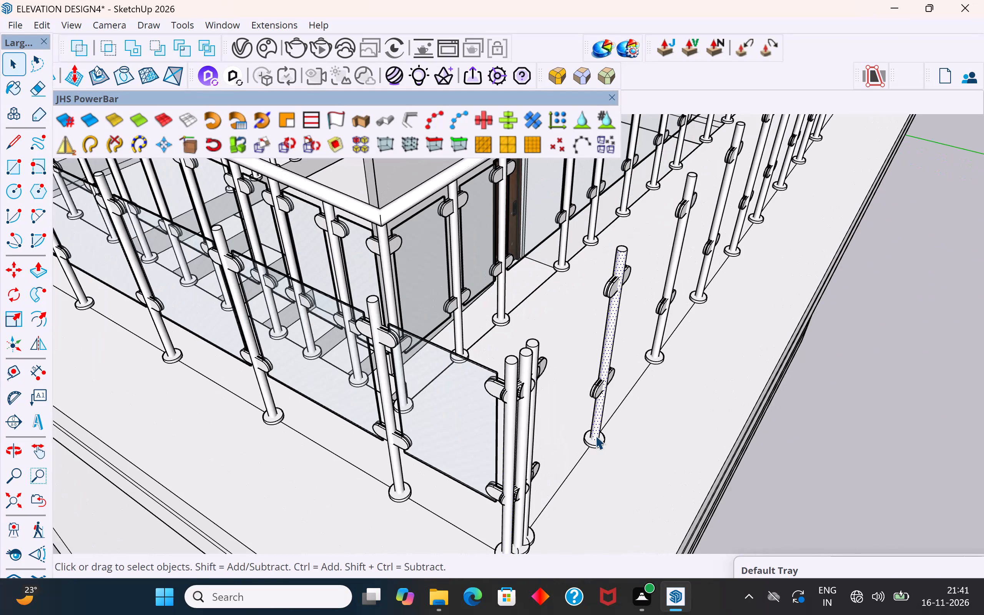
key("Print")
left_click(594, 22)
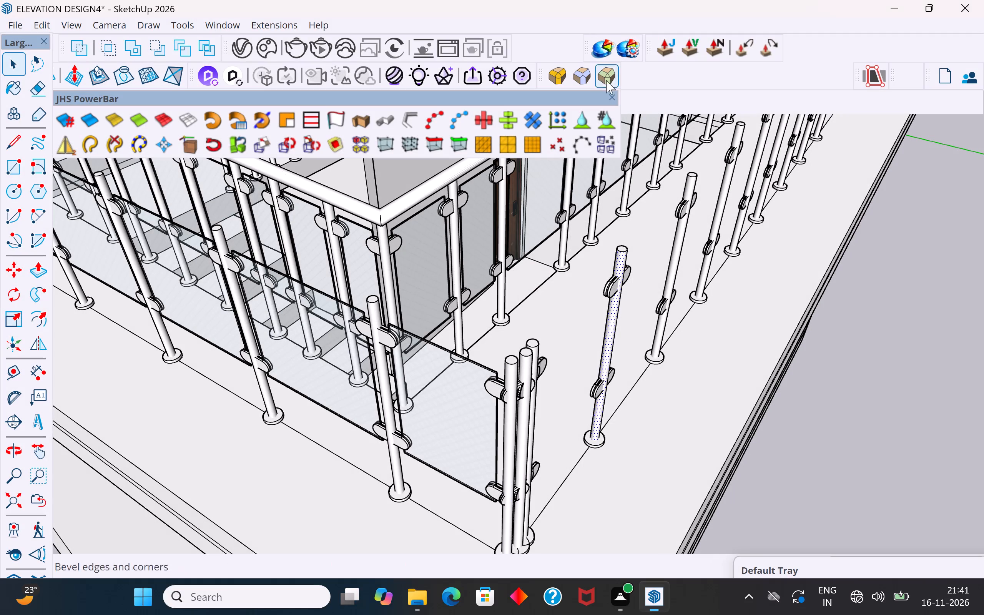
Delete the first two single poles beyond the corner cluster on the stairwell's long roof side.
middle_click_drag(627, 356, 463, 371)
left_click(544, 393)
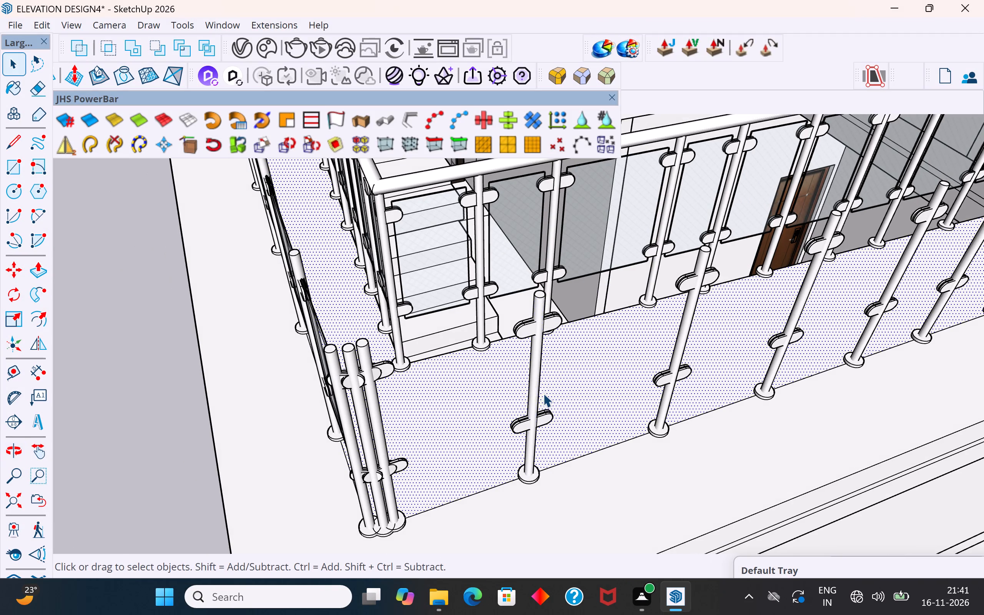
middle_click_drag(540, 379, 627, 316)
left_click(570, 297)
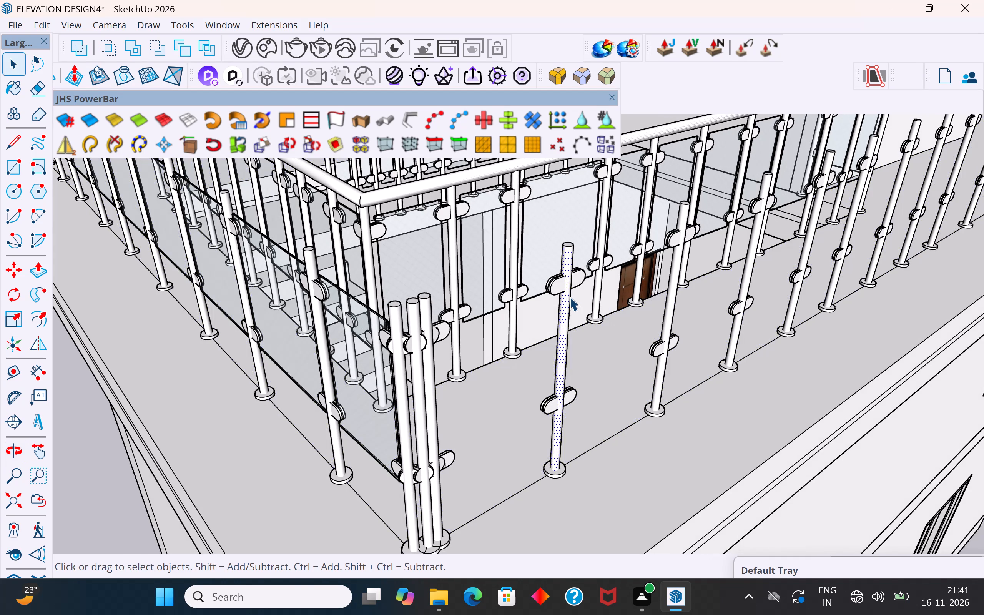
key("Delete")
left_click(664, 331)
key("Delete")
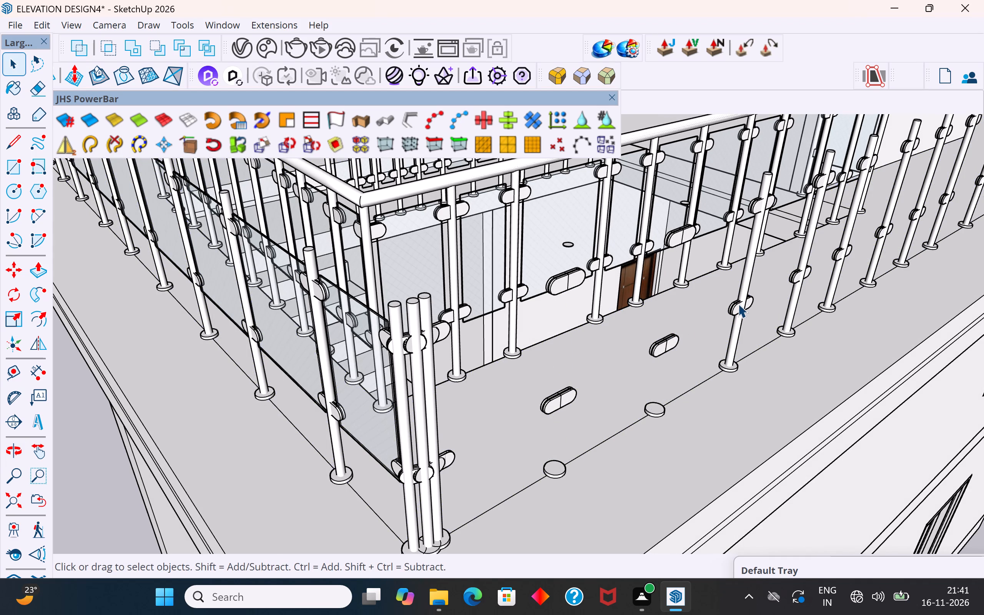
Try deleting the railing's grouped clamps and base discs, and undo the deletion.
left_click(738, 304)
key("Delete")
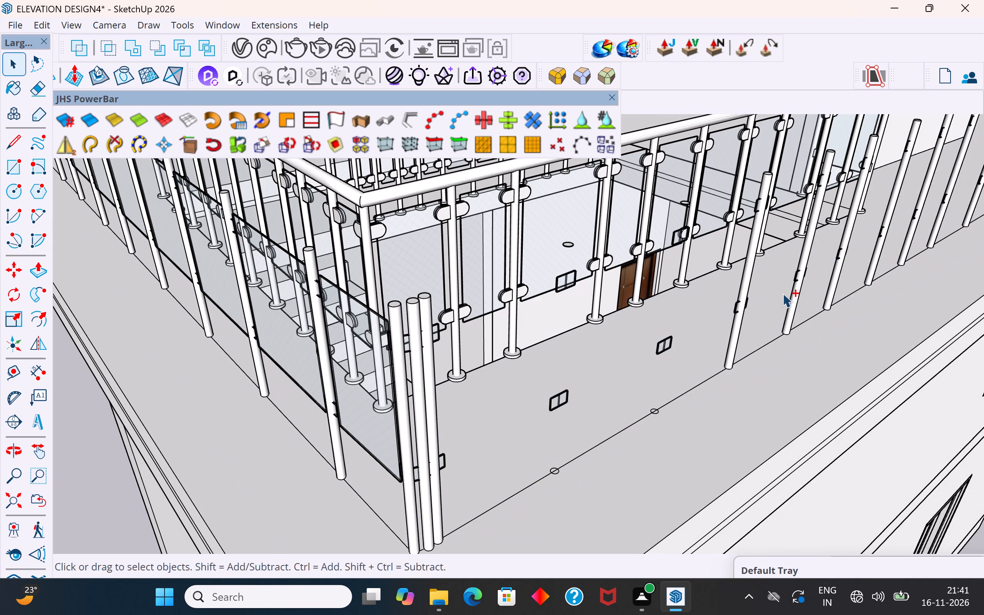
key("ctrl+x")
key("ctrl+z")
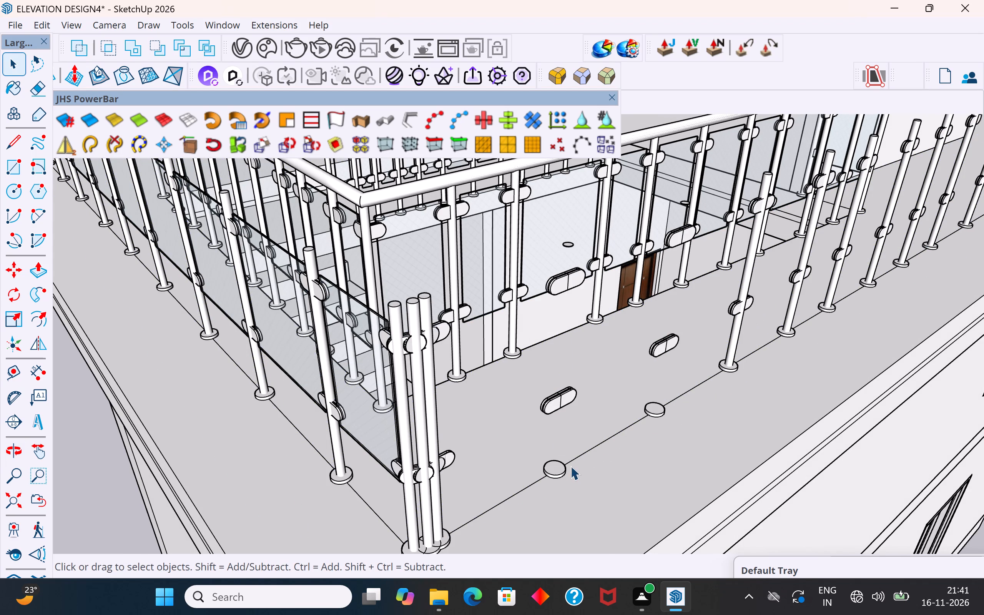
Explode the group holding the roof railing's clamps and base discs, and clear the selection.
scroll(521, 377, "down", 5)
left_click(542, 426)
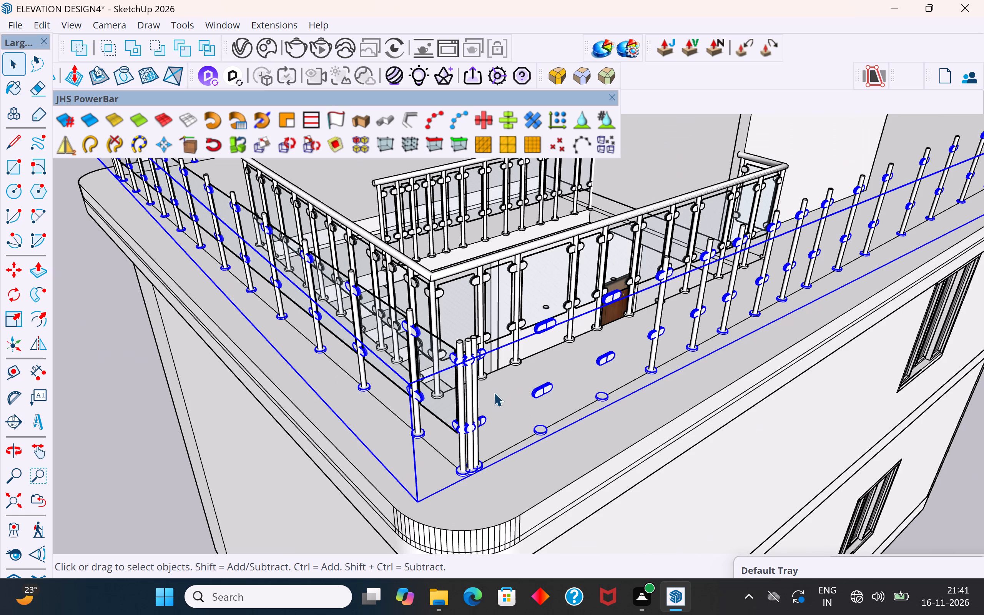
right_click(408, 402)
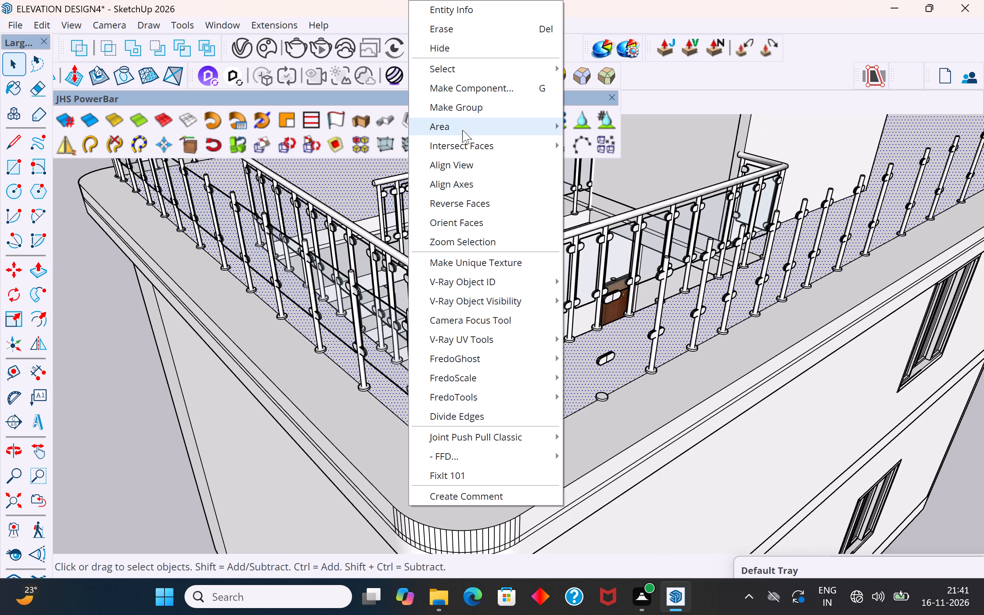
left_click(108, 485)
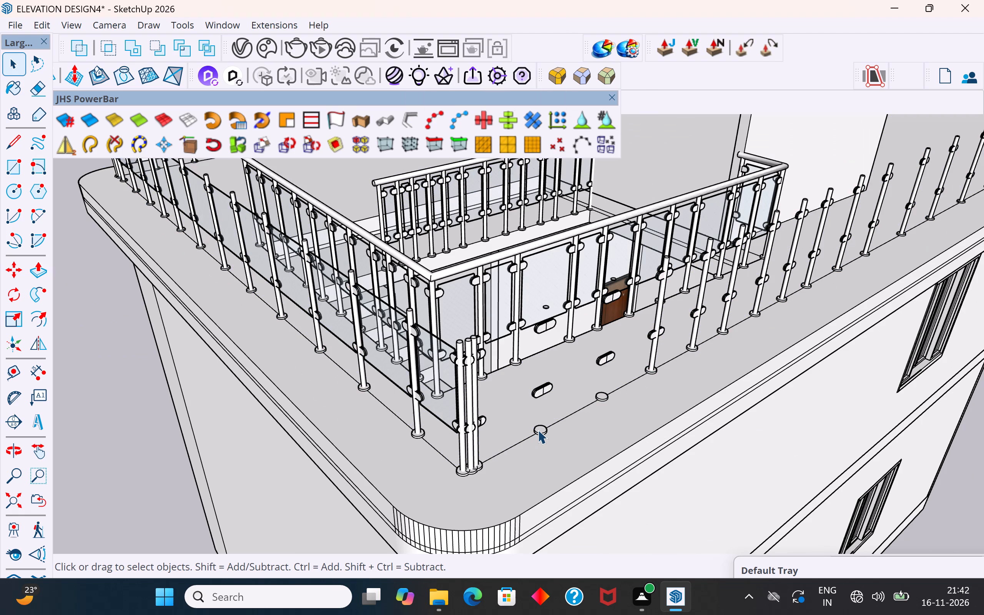
left_click(538, 430)
right_click(538, 430)
left_click(605, 108)
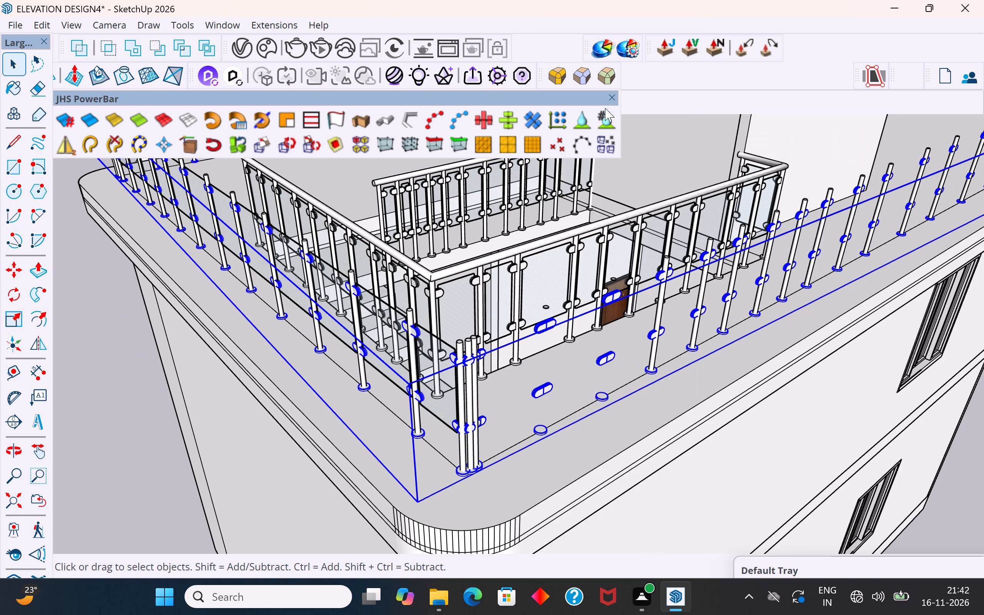
scroll(605, 429, "down", 6)
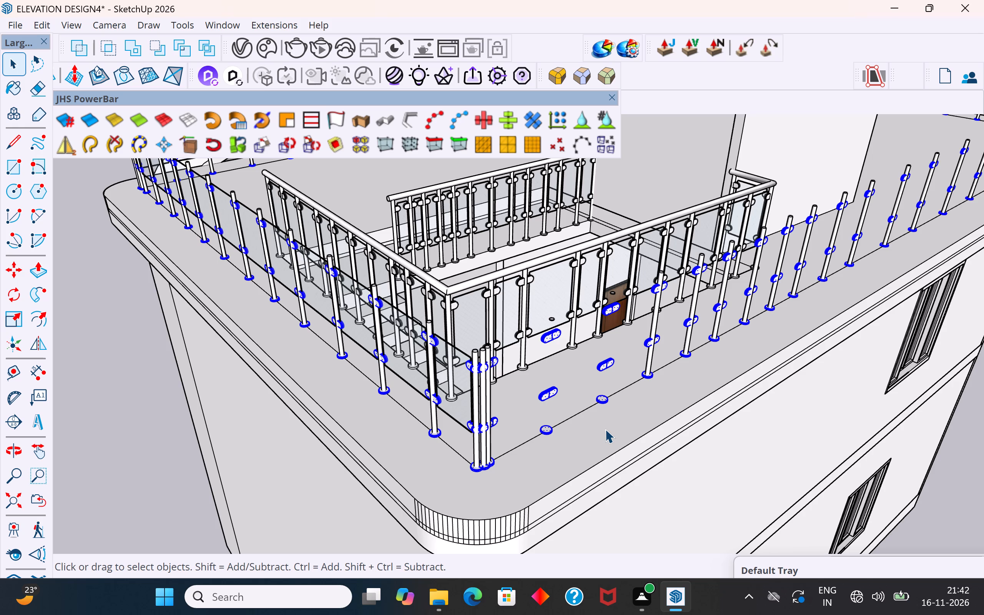
left_click(110, 419)
Delete four poles with their upper clamps midway along the stairwell-side roof edge, selecting them by area.
scroll(324, 365, "down", 6)
middle_click_drag(572, 322, 669, 204)
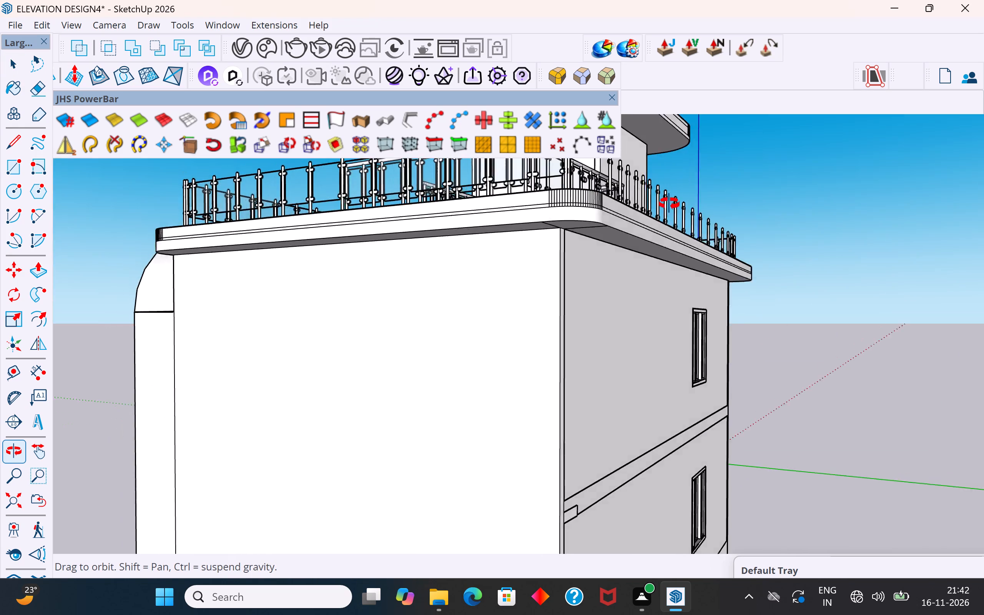
middle_click_drag(669, 204, 668, 278)
scroll(690, 199, "up", 4)
middle_click_drag(722, 204, 733, 207)
scroll(727, 209, "up", 5)
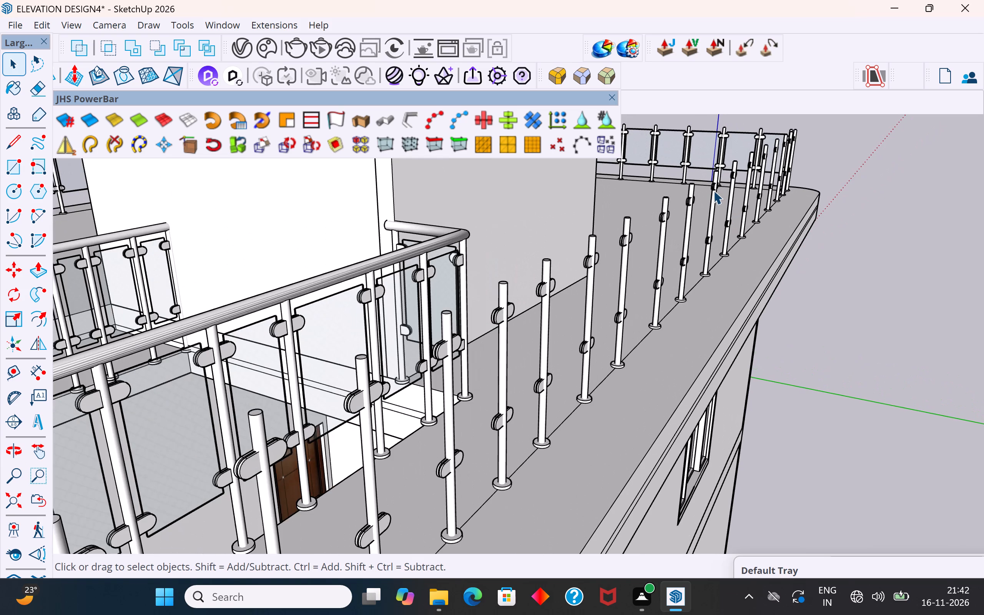
left_click(713, 190)
scroll(713, 190, "up", 4)
middle_click_drag(713, 199, 825, 269)
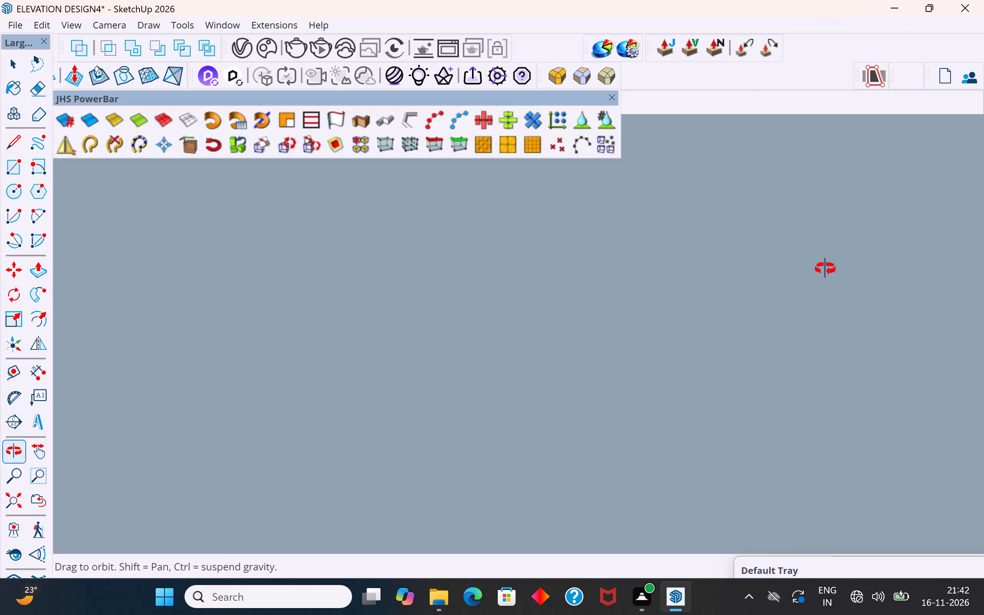
middle_click_drag(825, 269, 809, 165)
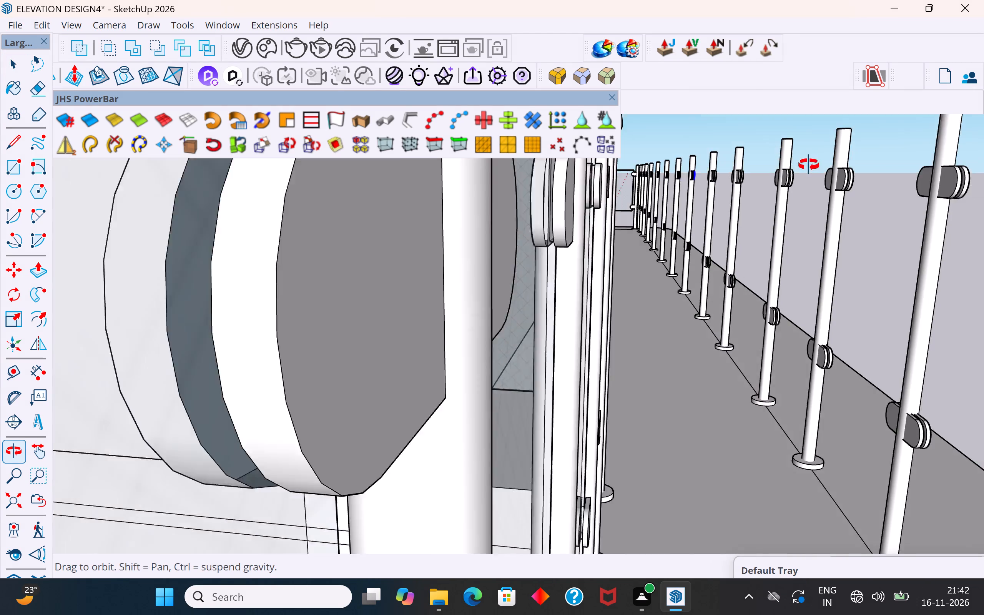
middle_click_drag(809, 165, 804, 161)
left_click_drag(856, 161, 718, 222)
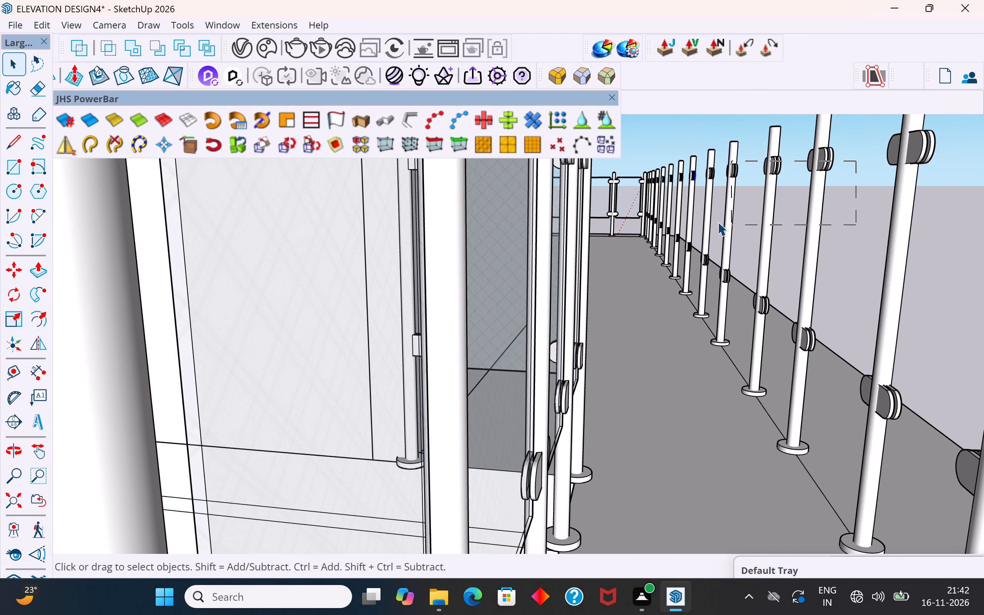
left_click_drag(718, 222, 711, 219)
key("Delete")
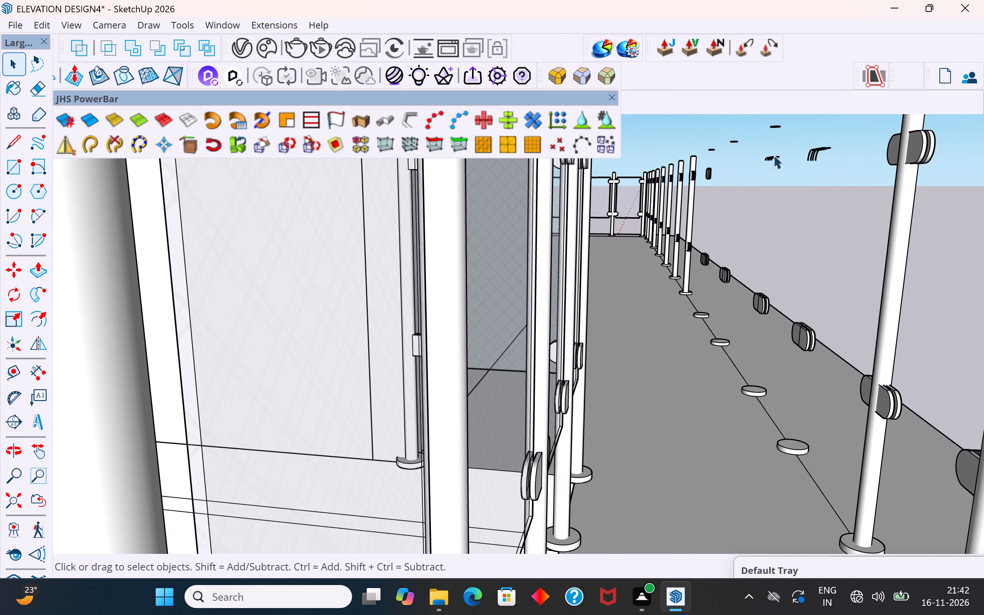
Delete the poles and upper clamps on the far stretch of the same roof edge, up to the far corner.
scroll(656, 150, "up", 3)
scroll(656, 150, "down", 2)
middle_click_drag(703, 160, 713, 158)
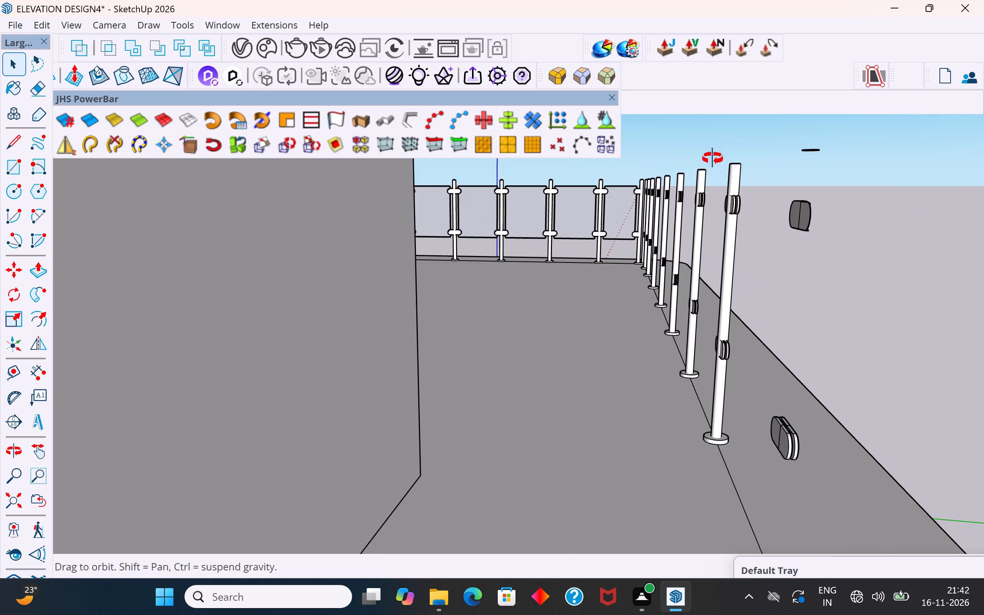
middle_click_drag(713, 158, 714, 158)
left_click_drag(809, 128, 652, 239)
key("Delete")
scroll(637, 186, "up", 3)
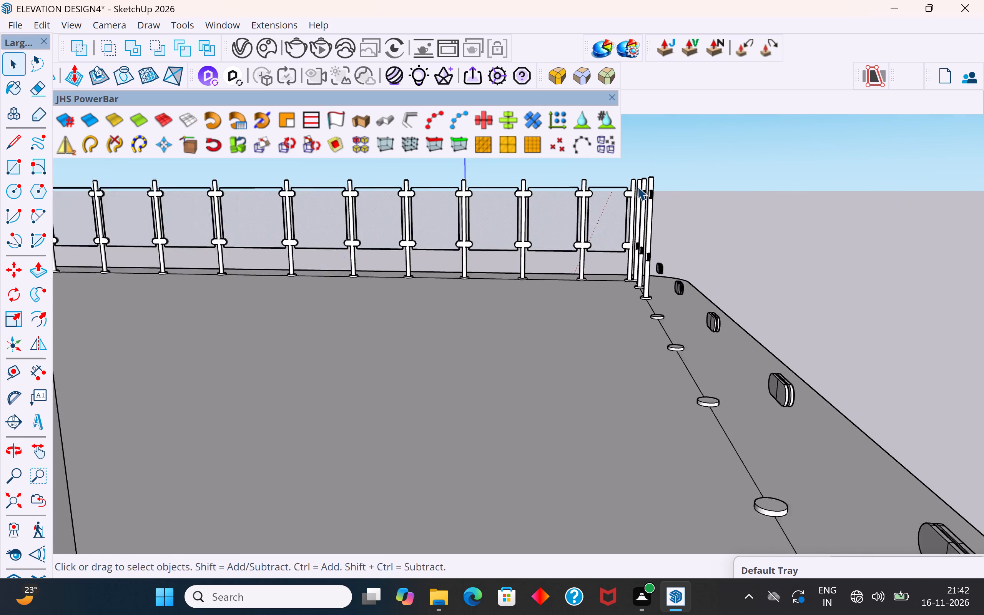
scroll(638, 206, "up", 4)
middle_click_drag(634, 237, 713, 247)
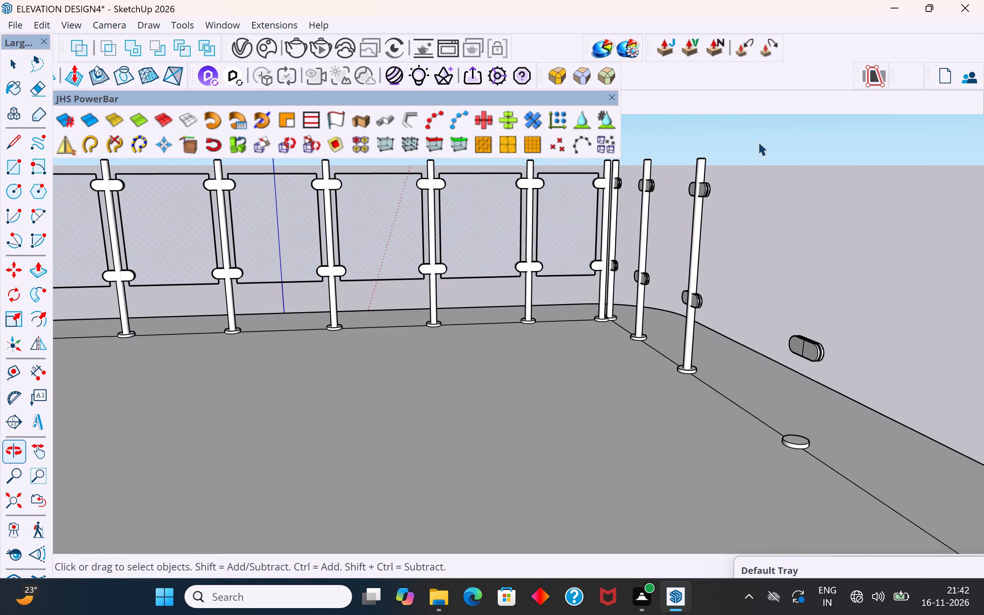
left_click_drag(751, 130, 633, 290)
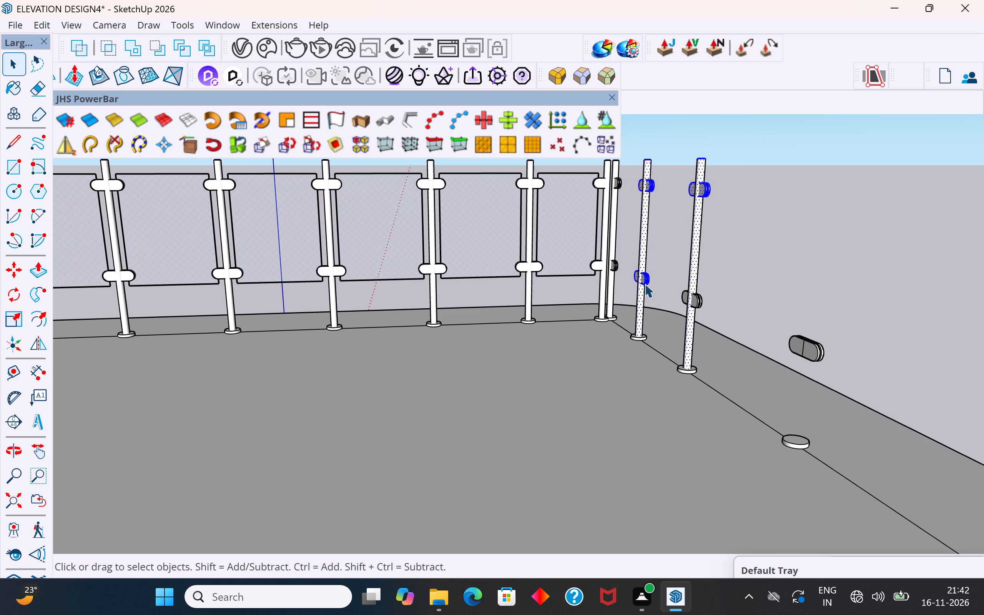
key("Delete")
Delete the six remaining poles beside the stairwell railing on the long roof edge, together with their upper clamps.
scroll(650, 280, "down", 4)
scroll(655, 280, "up", 5)
scroll(655, 280, "down", 7)
scroll(314, 340, "down", 5)
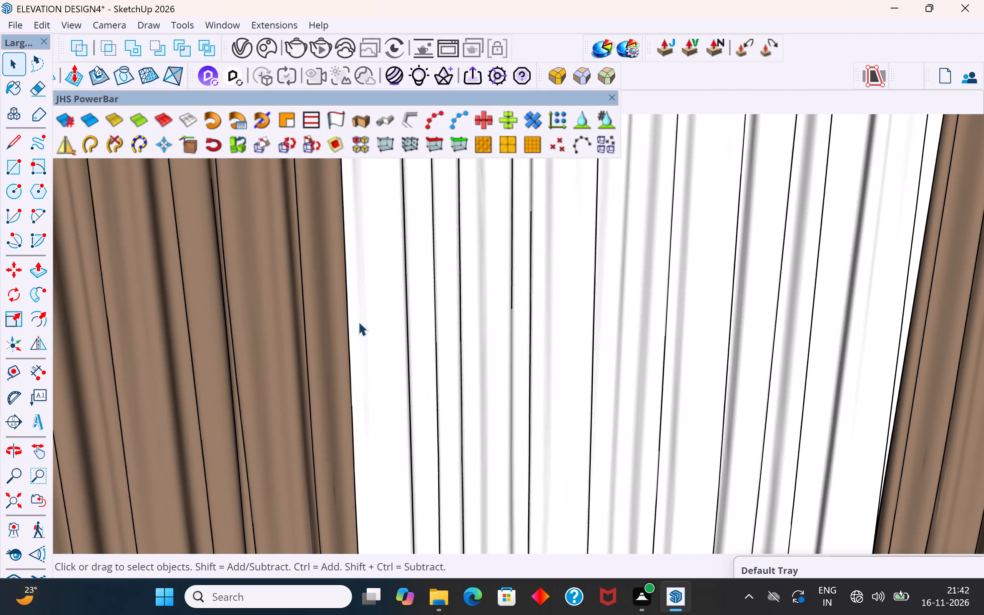
scroll(358, 322, "down", 20)
scroll(358, 322, "down", 12)
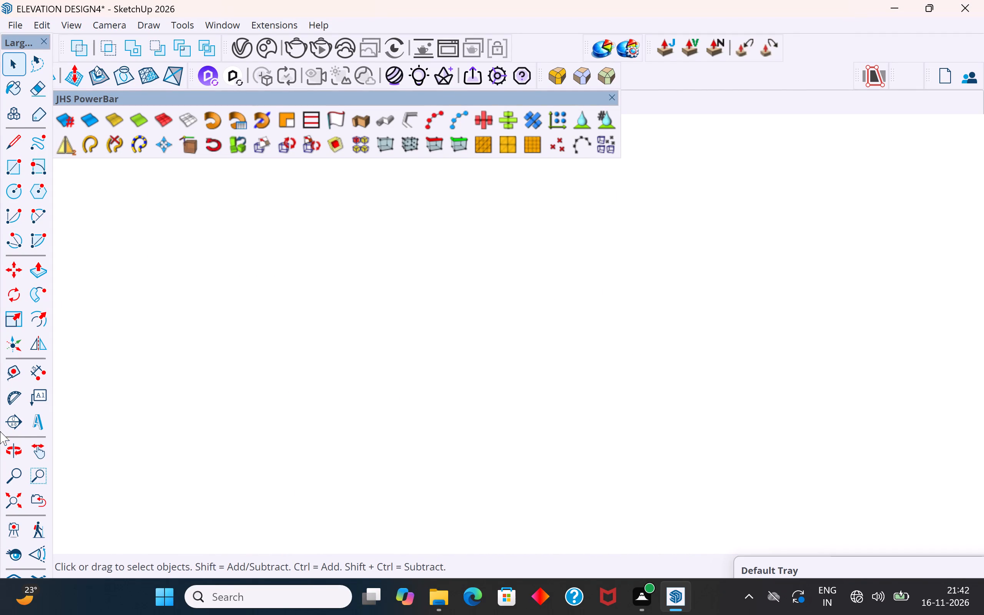
left_click(15, 495)
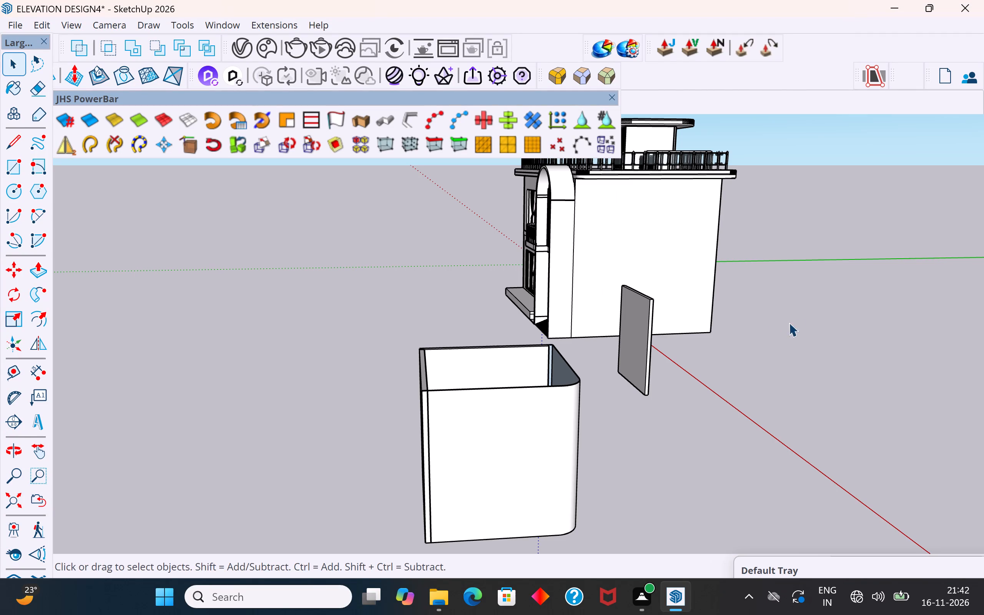
left_click(798, 320)
middle_click_drag(592, 231, 896, 286)
scroll(577, 464, "down", 6)
middle_click_drag(630, 214, 671, 193)
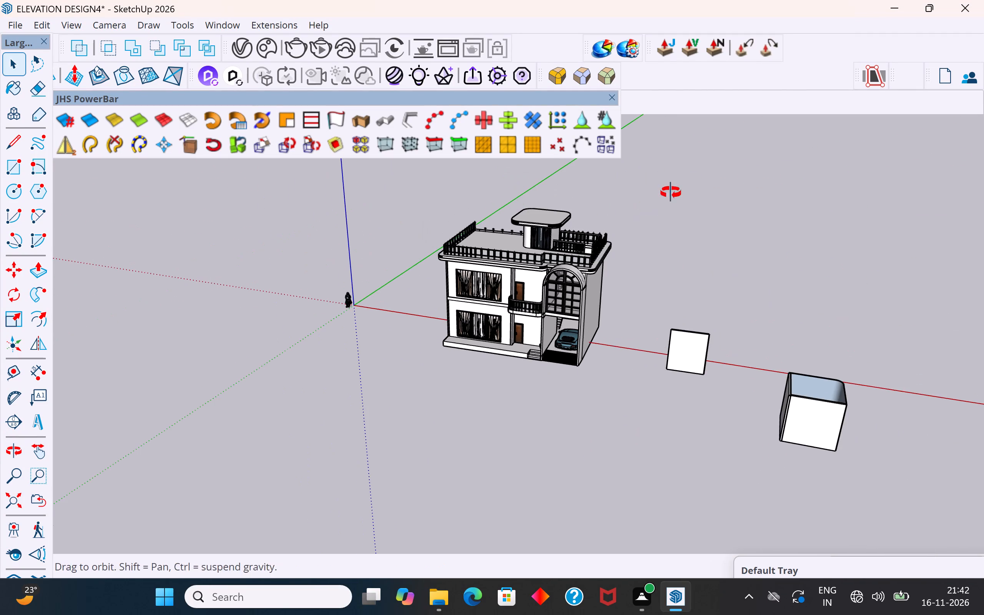
middle_click_drag(671, 193, 700, 181)
scroll(574, 230, "up", 15)
middle_click_drag(590, 251, 477, 315)
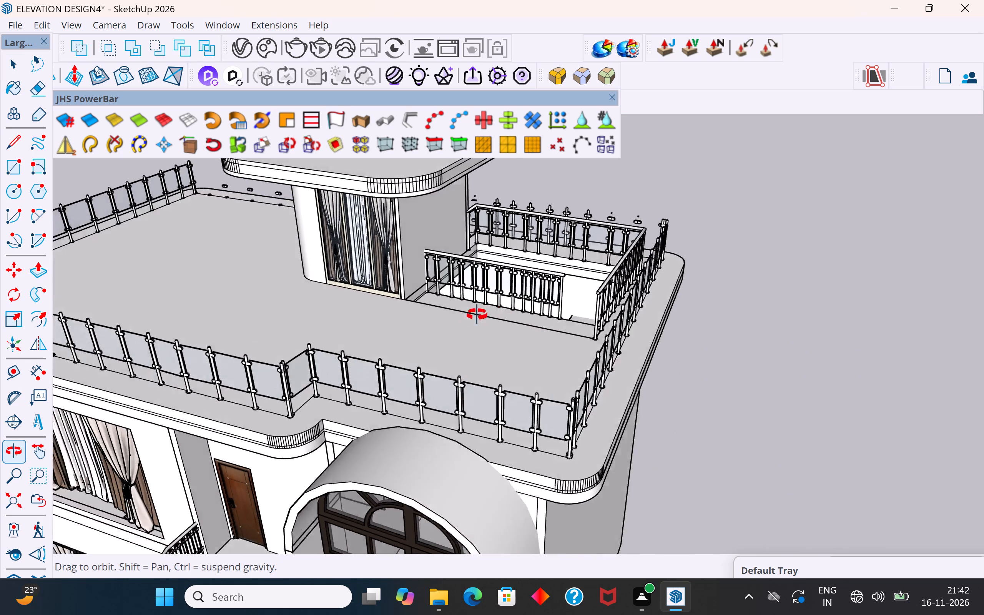
middle_click_drag(477, 315, 299, 315)
scroll(827, 271, "up", 3)
scroll(721, 283, "up", 1)
middle_click_drag(710, 282, 555, 209)
scroll(638, 263, "up", 4)
middle_click_drag(648, 267, 674, 291)
middle_click_drag(697, 241, 701, 235)
scroll(698, 240, "up", 1)
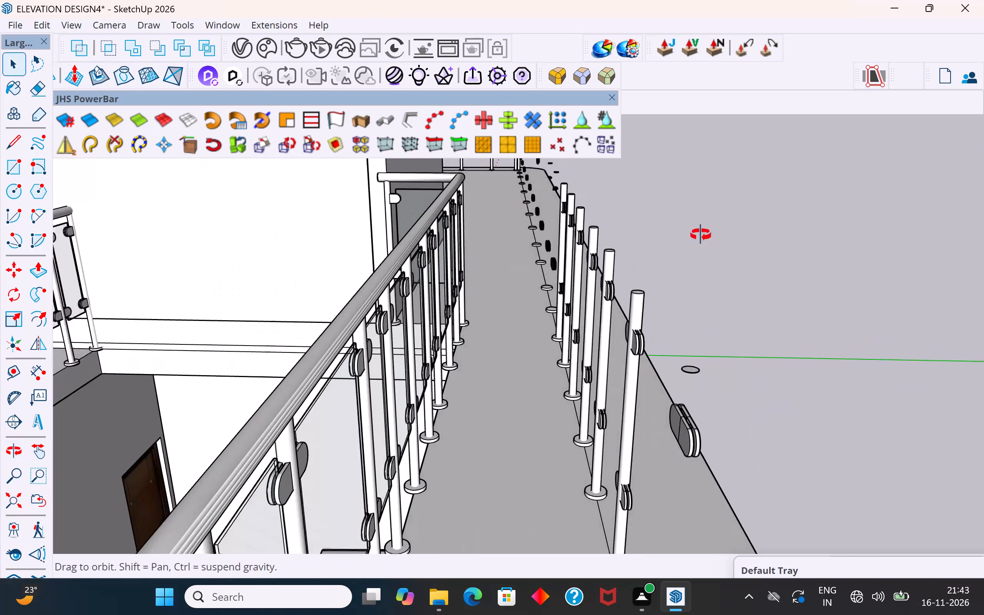
middle_click_drag(701, 235, 730, 212)
middle_click_drag(608, 336, 618, 313)
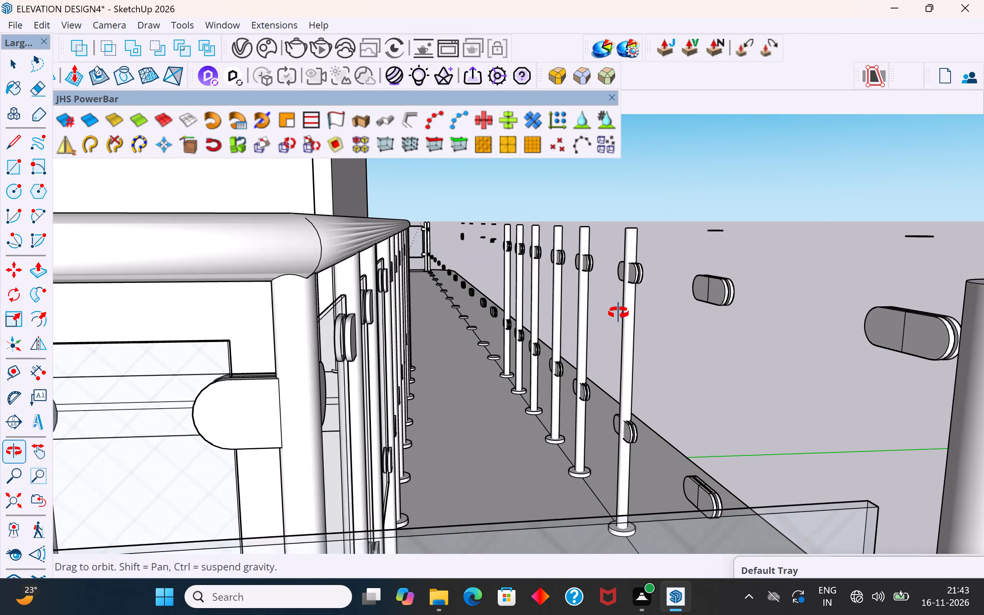
middle_click_drag(618, 313, 618, 312)
left_click_drag(694, 187, 497, 298)
key("Delete")
Delete the floating upper clamps and leftover pole-top edges along the stairwell-side roof edge.
left_click_drag(783, 180, 667, 320)
key("Delete")
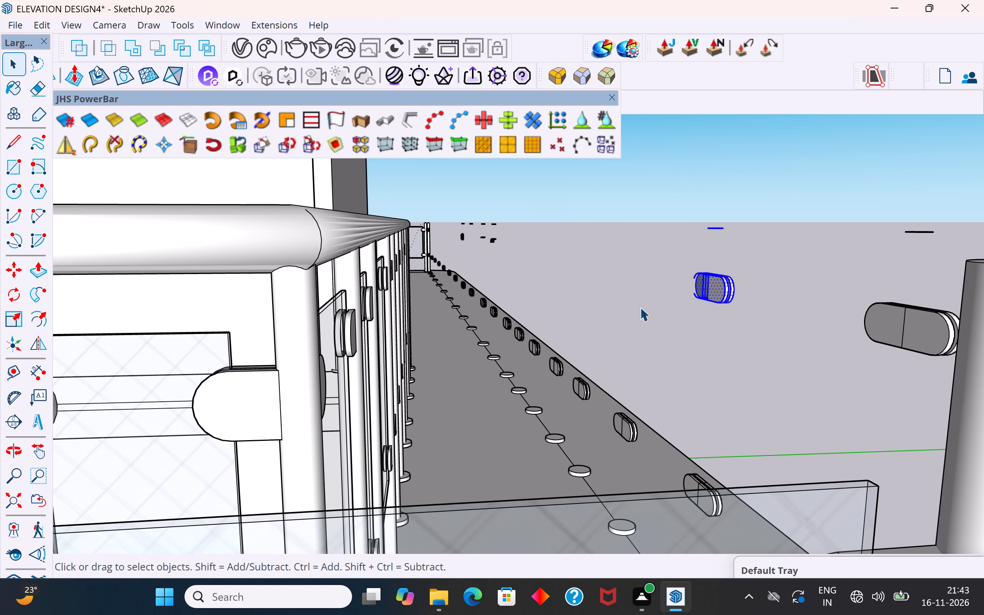
scroll(497, 220, "up", 3)
scroll(497, 220, "down", 2)
left_click_drag(525, 201, 467, 271)
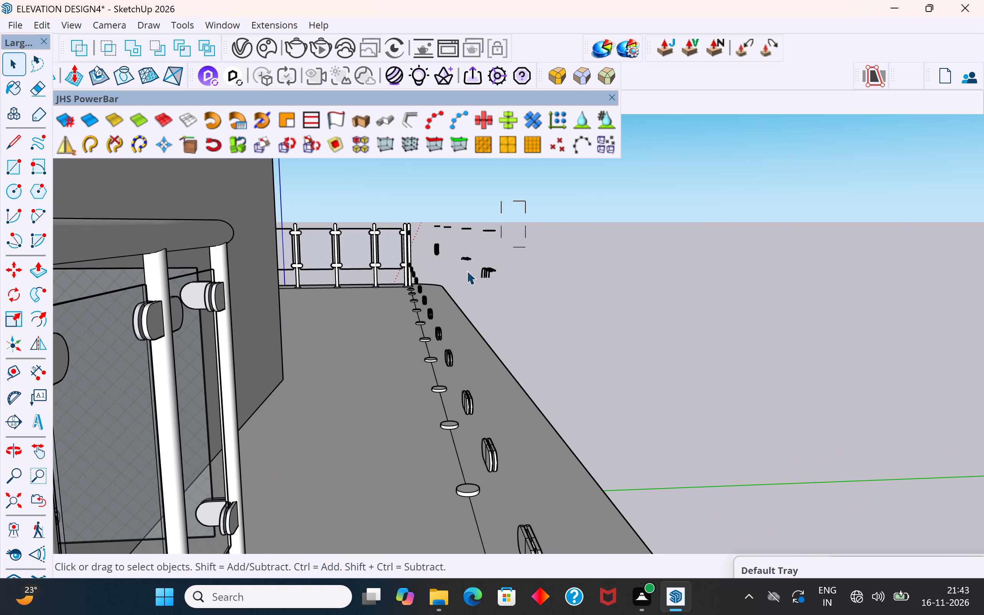
left_click_drag(467, 271, 430, 283)
key("Delete")
Delete the row of floating lower clamps along the stairwell-side roof edge, selecting them by area.
scroll(545, 267, "down", 5)
middle_click_drag(605, 315, 617, 372)
scroll(605, 315, "up", 1)
scroll(594, 365, "up", 6)
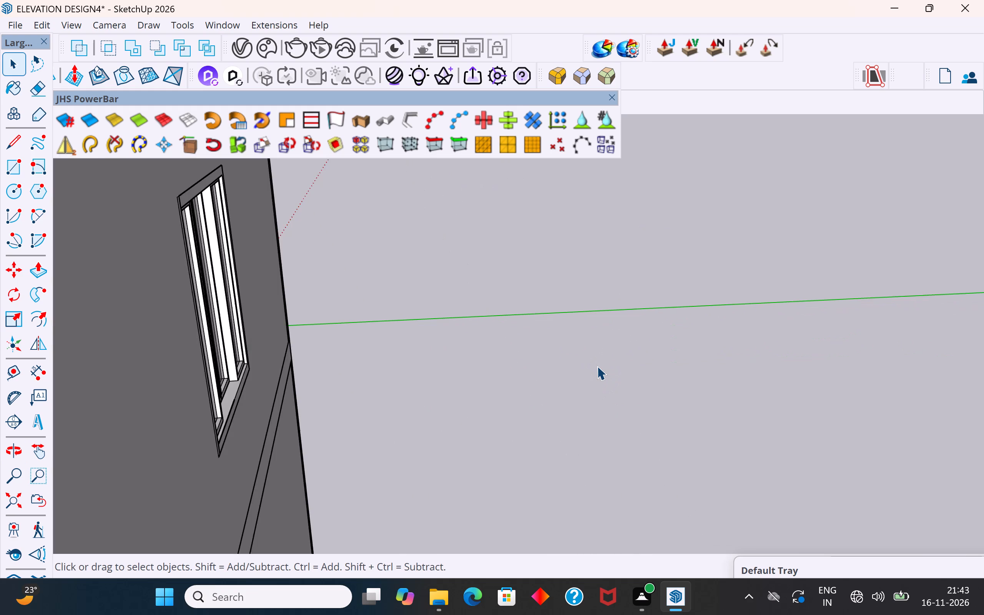
scroll(597, 366, "down", 2)
left_click_drag(839, 171, 596, 386)
key("Delete")
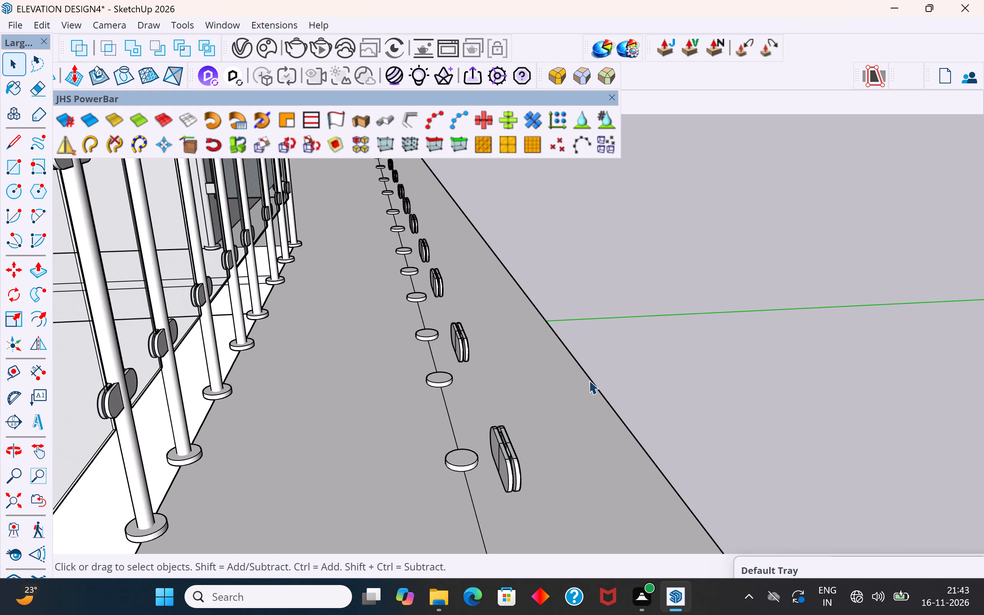
scroll(580, 371, "down", 3)
middle_click_drag(543, 425, 549, 404)
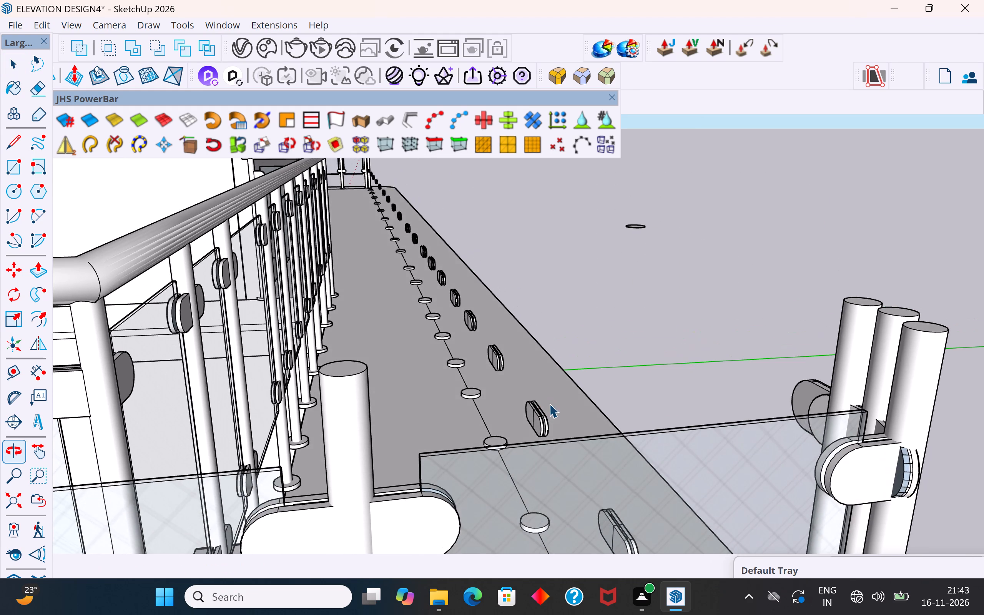
middle_click_drag(541, 423, 550, 438)
scroll(535, 422, "up", 11)
middle_click_drag(545, 411, 573, 386)
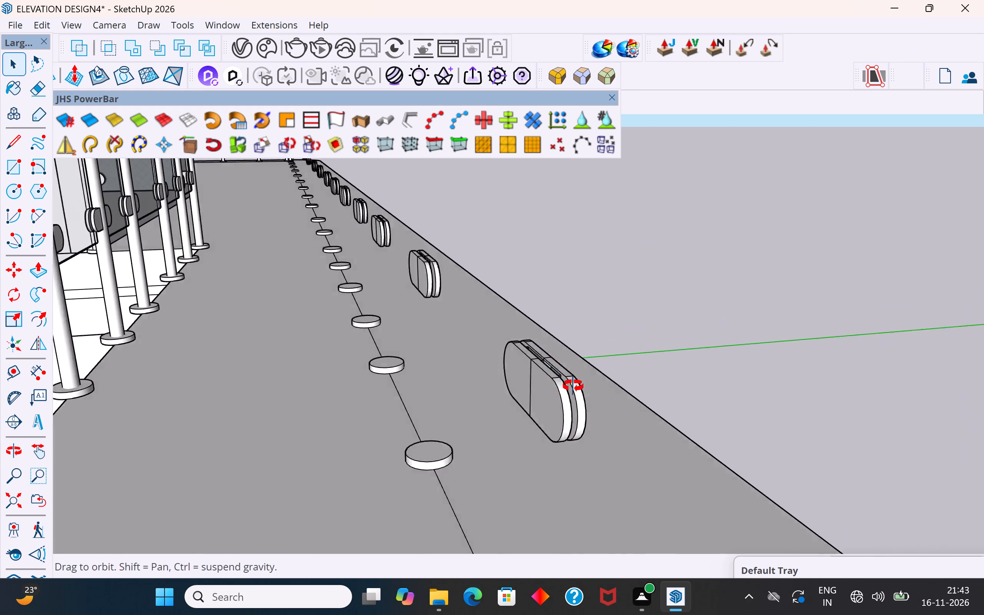
middle_click_drag(573, 386, 556, 309)
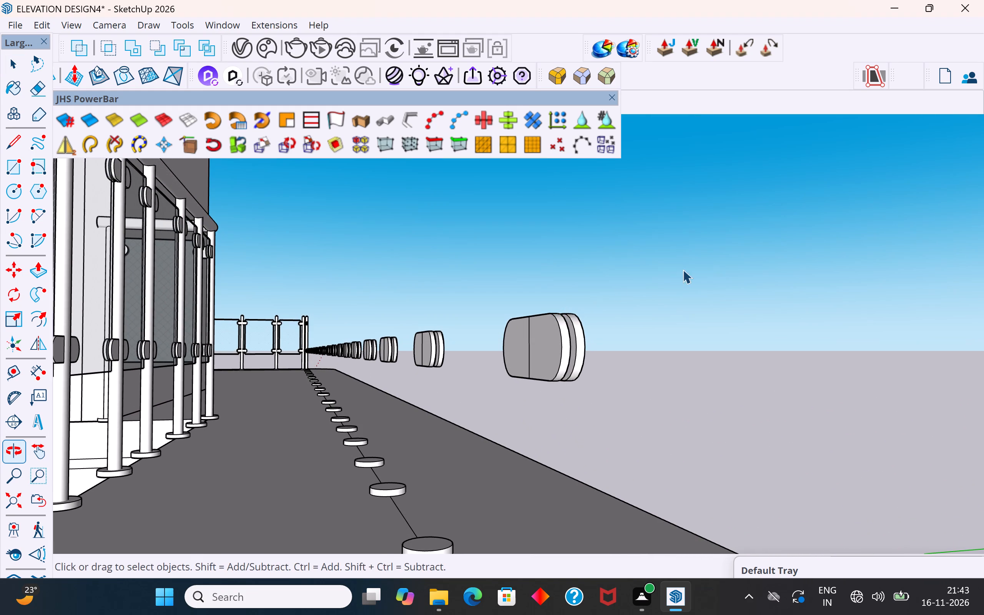
left_click_drag(677, 272, 315, 361)
key("Delete")
Delete the leftover clamp edges still floating beyond the stairwell-side roof edge.
left_click_drag(652, 294, 613, 333)
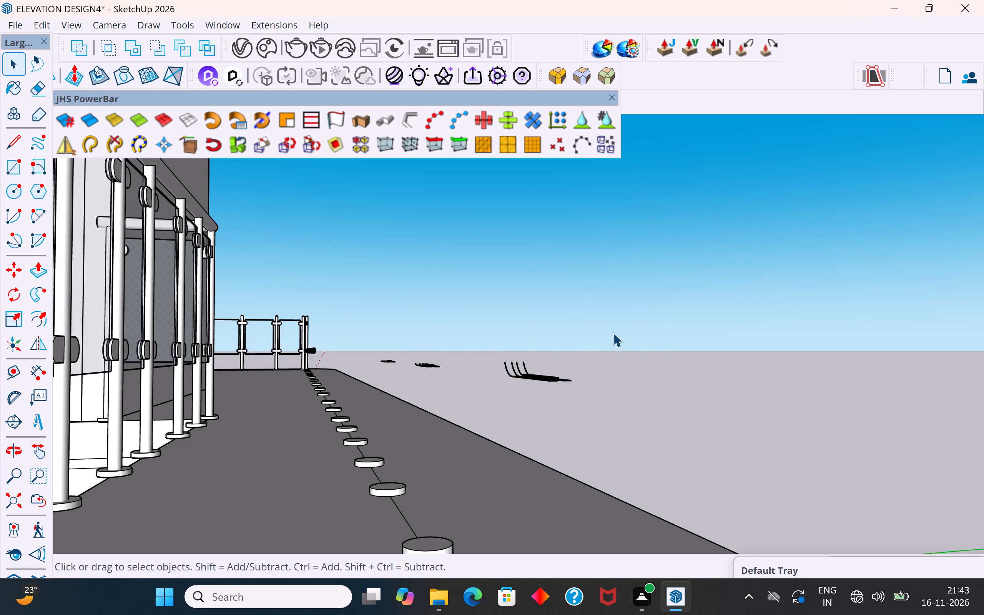
left_click_drag(613, 333, 366, 369)
key("Delete")
left_click_drag(603, 327, 520, 398)
left_click_drag(520, 398, 502, 403)
key("Delete")
Delete the remaining floating lower clamps towards the far corner of the stairwell-side roof edge, including their leftover edges.
scroll(553, 388, "down", 3)
middle_click_drag(533, 298, 522, 353)
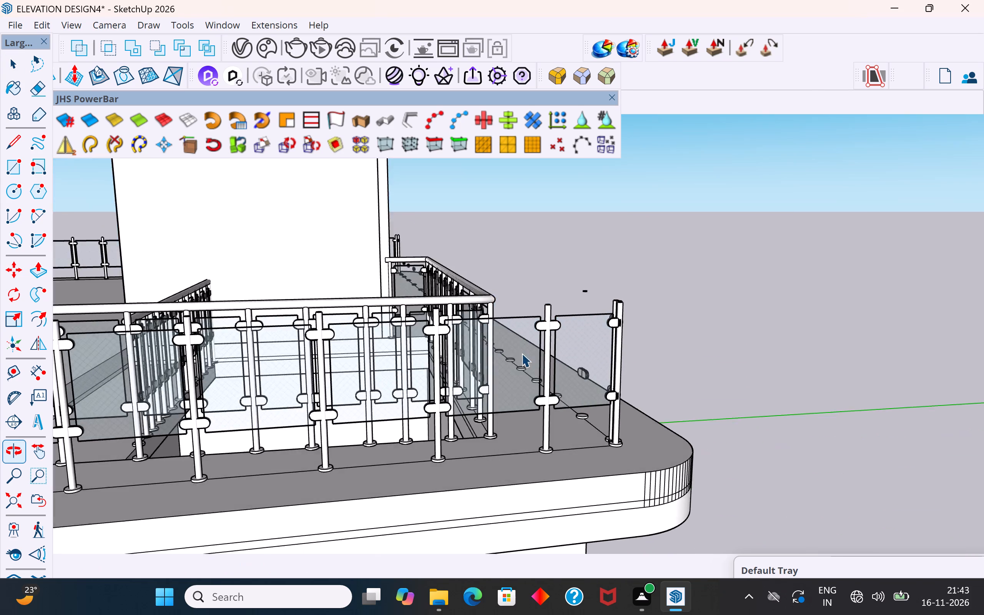
middle_click_drag(522, 353, 522, 353)
scroll(502, 274, "up", 4)
middle_click_drag(160, 315, 255, 296)
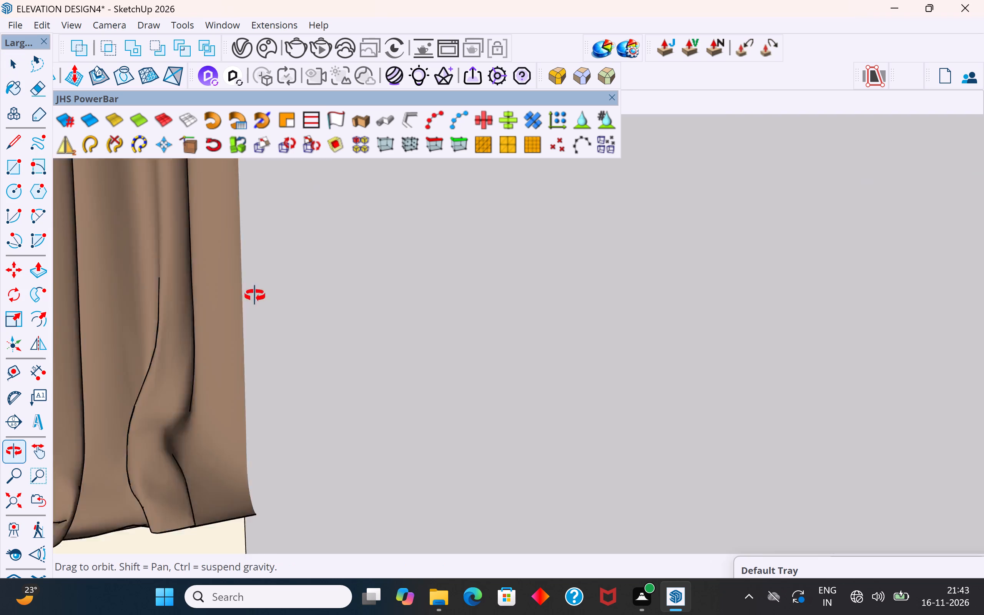
middle_click_drag(255, 296, 232, 301)
scroll(249, 301, "up", 3)
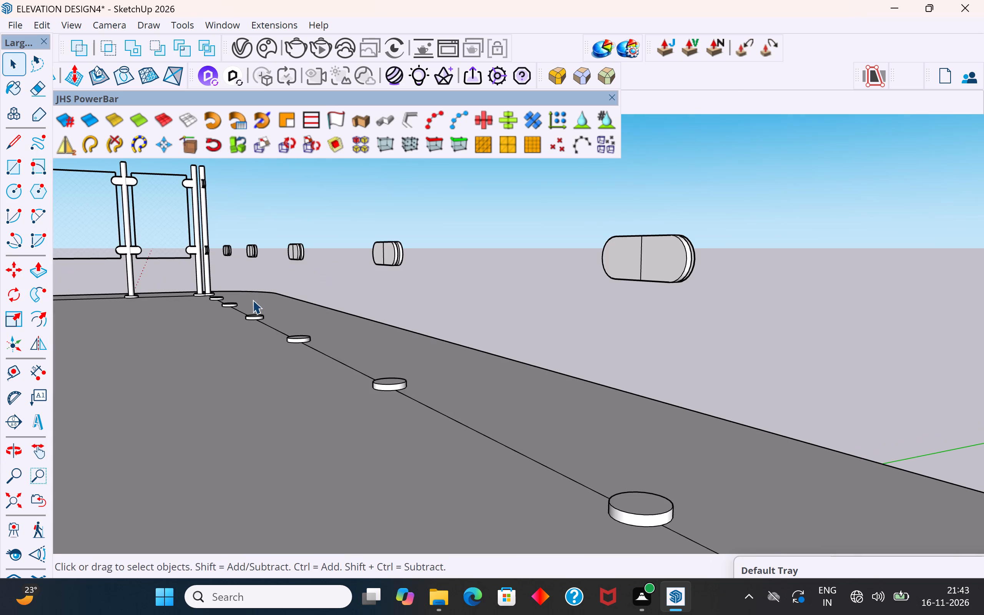
left_click_drag(784, 180, 246, 288)
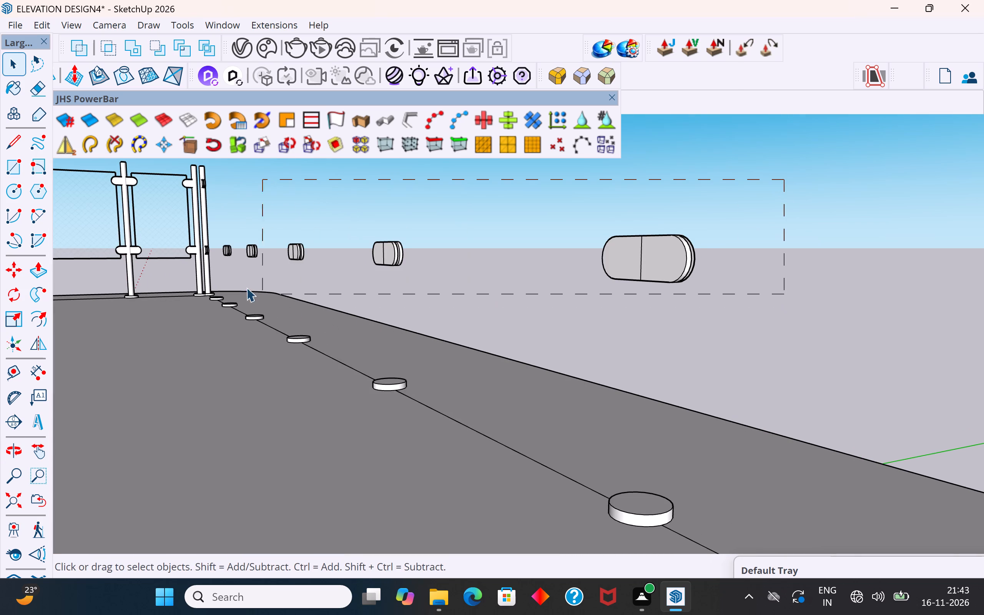
left_click_drag(246, 288, 219, 274)
key("Delete")
scroll(328, 314, "down", 2)
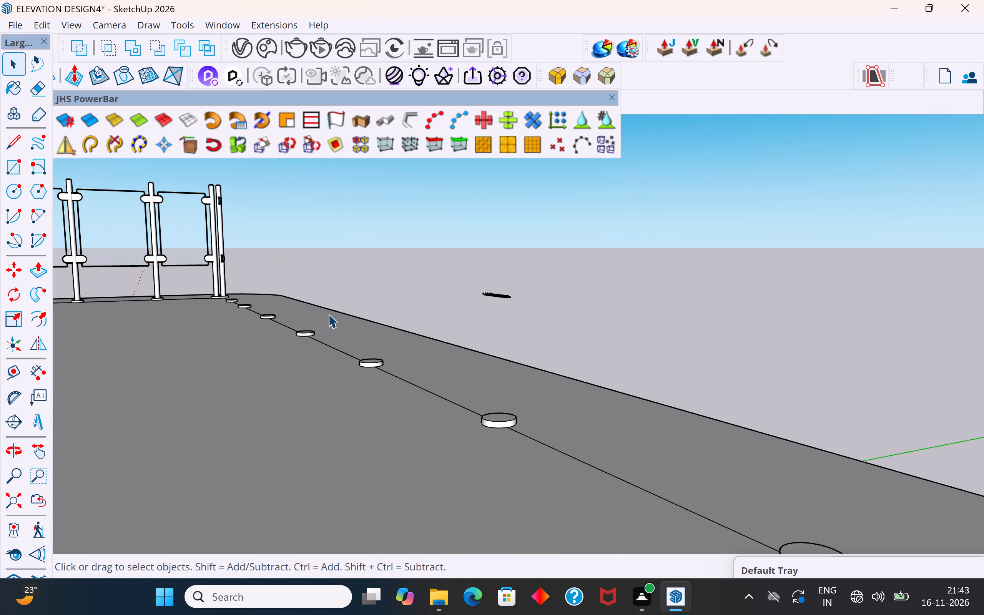
left_click_drag(552, 257, 445, 315)
key("Delete")
Delete the small leftover piece floating above the roof edge near the stairwell railing corner.
scroll(475, 307, "down", 7)
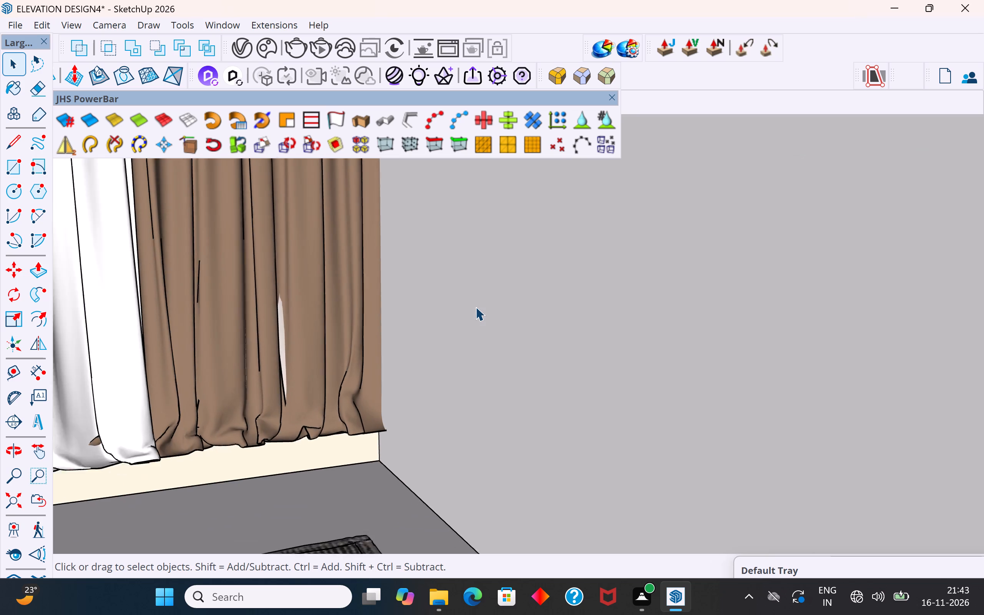
scroll(475, 307, "down", 20)
scroll(475, 307, "down", 8)
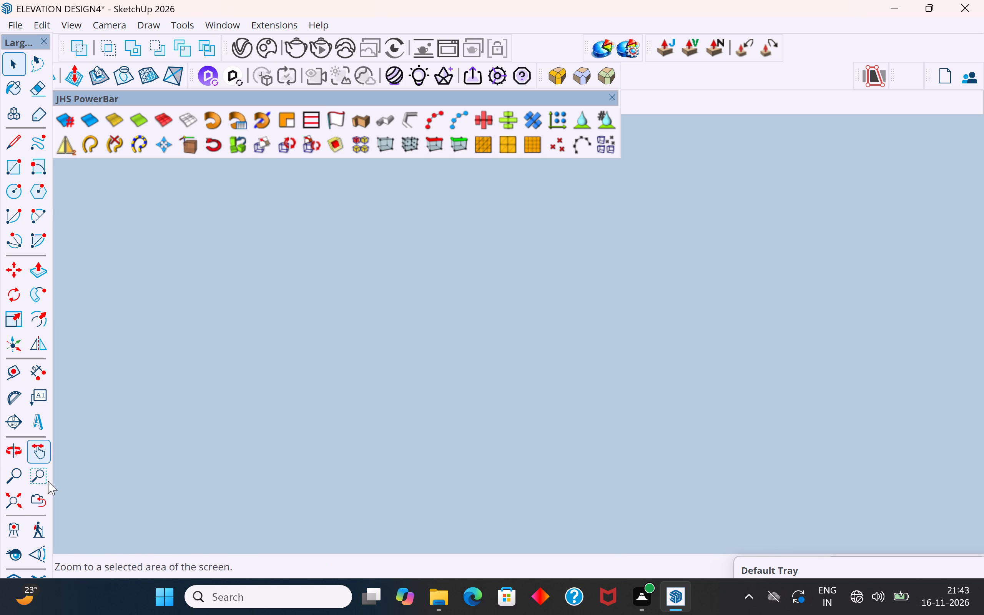
left_click(18, 496)
left_click(748, 300)
scroll(573, 486, "down", 5)
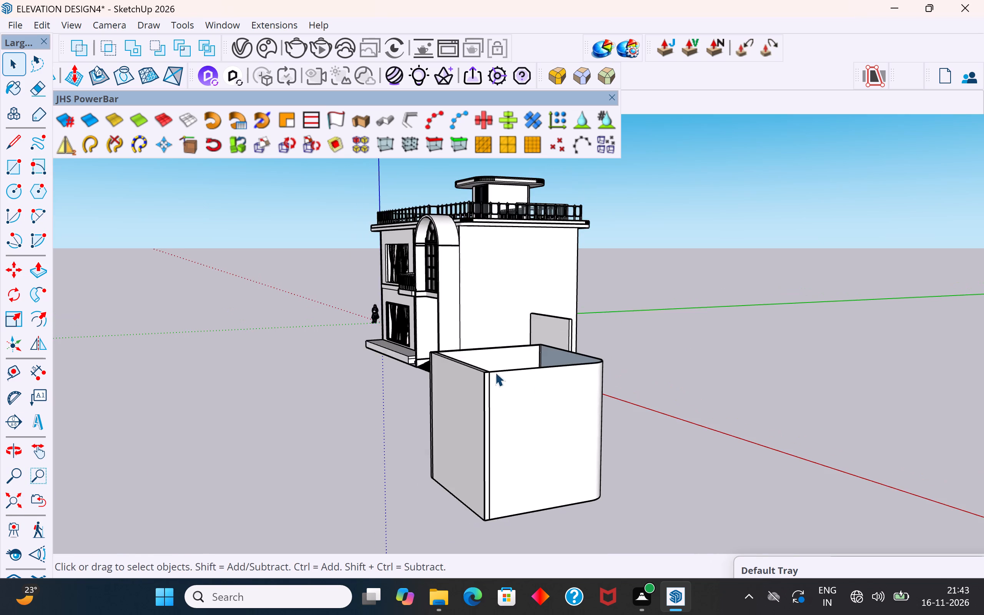
middle_click_drag(499, 374, 664, 482)
scroll(567, 550, "down", 6)
middle_click_drag(426, 375, 424, 428)
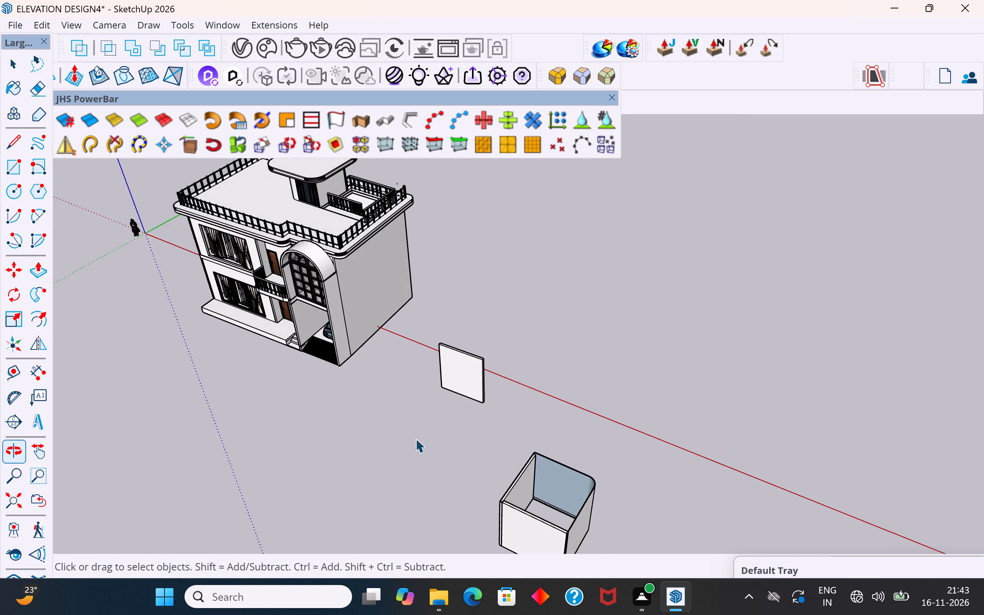
scroll(411, 496, "down", 4)
scroll(344, 277, "up", 17)
middle_click_drag(382, 271, 429, 204)
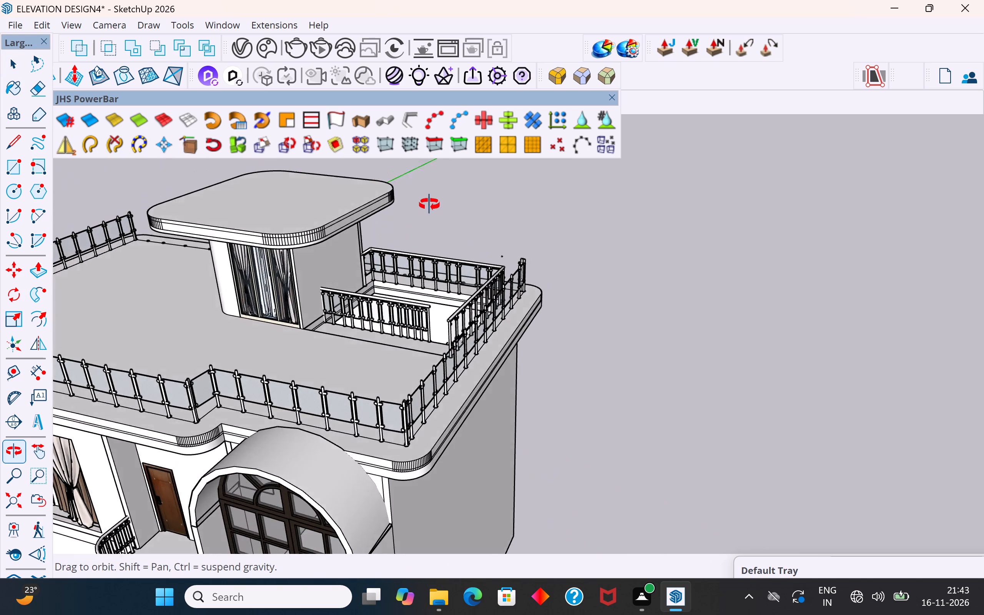
middle_click_drag(429, 204, 469, 251)
scroll(495, 239, "up", 8)
scroll(493, 240, "down", 2)
scroll(493, 240, "up", 4)
scroll(493, 240, "down", 1)
scroll(493, 240, "up", 4)
left_click_drag(490, 250, 434, 306)
key("Delete")
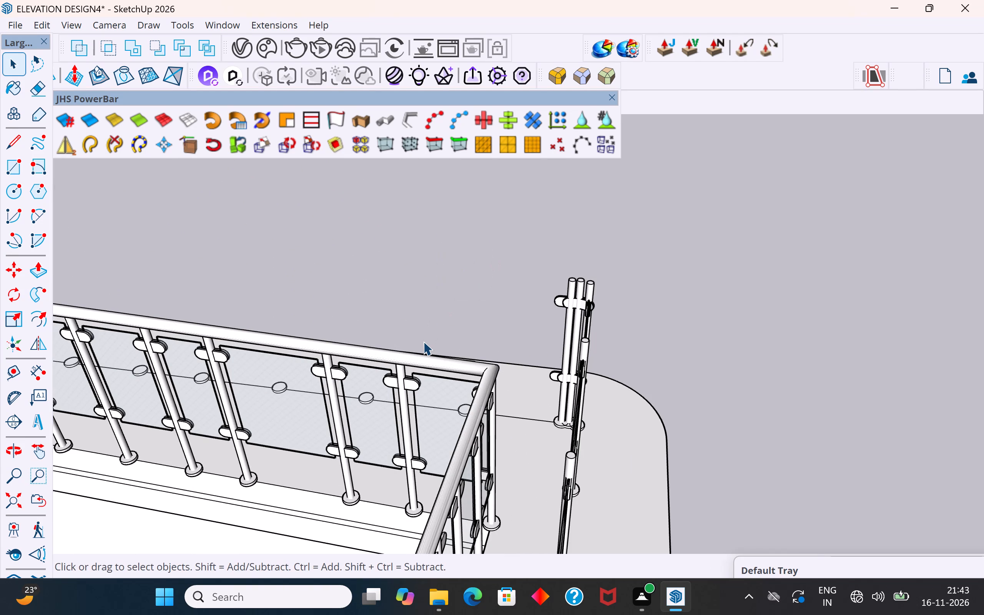
Delete the single floating lower clamp between the stairwell railing corner and the roof's corner poles.
scroll(423, 341, "down", 4)
scroll(658, 371, "down", 5)
middle_click_drag(733, 367, 421, 347)
scroll(511, 460, "down", 4)
scroll(478, 352, "up", 8)
middle_click_drag(507, 442, 467, 501)
scroll(468, 500, "up", 5)
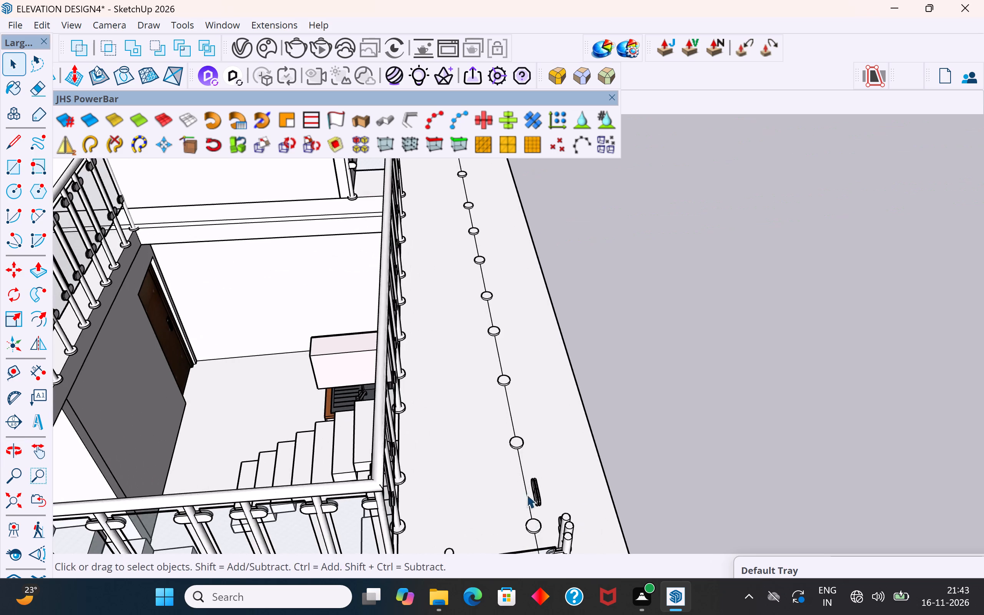
middle_click_drag(527, 494, 646, 458)
scroll(641, 458, "up", 4)
middle_click_drag(647, 429, 714, 374)
scroll(636, 412, "up", 4)
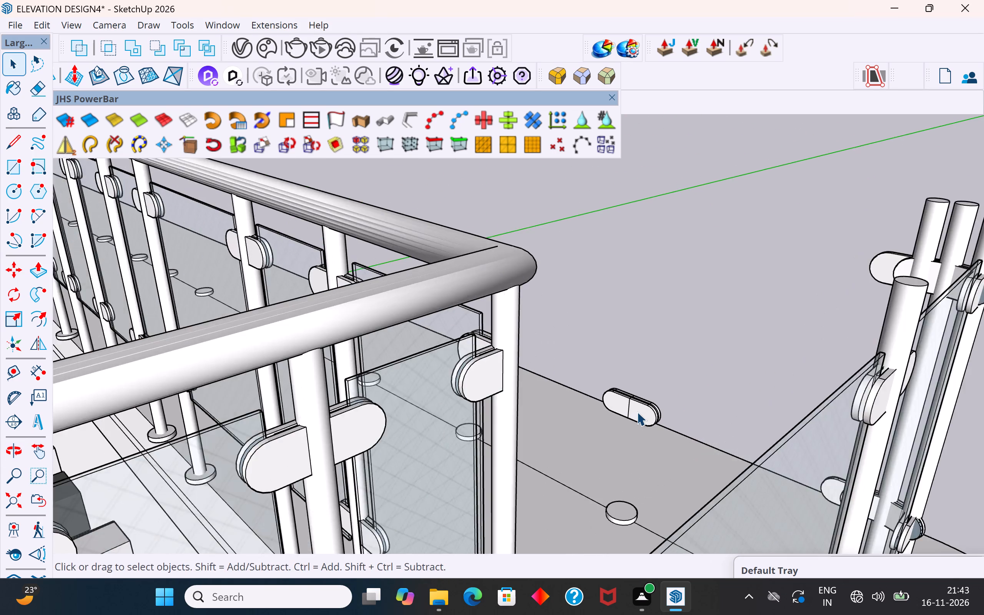
middle_click_drag(642, 415, 669, 428)
scroll(666, 401, "up", 4)
scroll(660, 403, "down", 4)
middle_click_drag(657, 405, 660, 379)
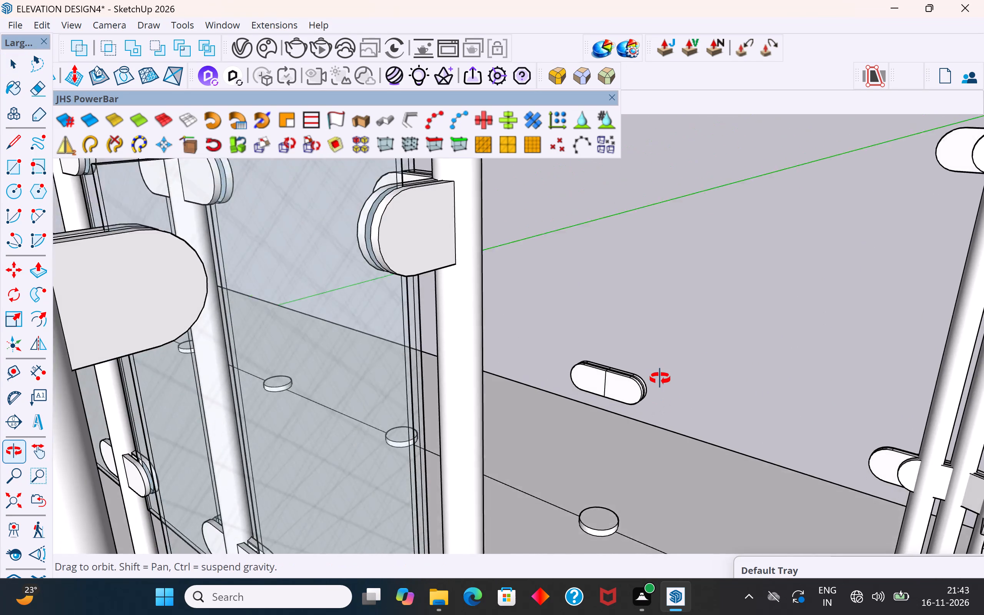
middle_click_drag(660, 379, 658, 360)
left_click_drag(670, 324, 543, 398)
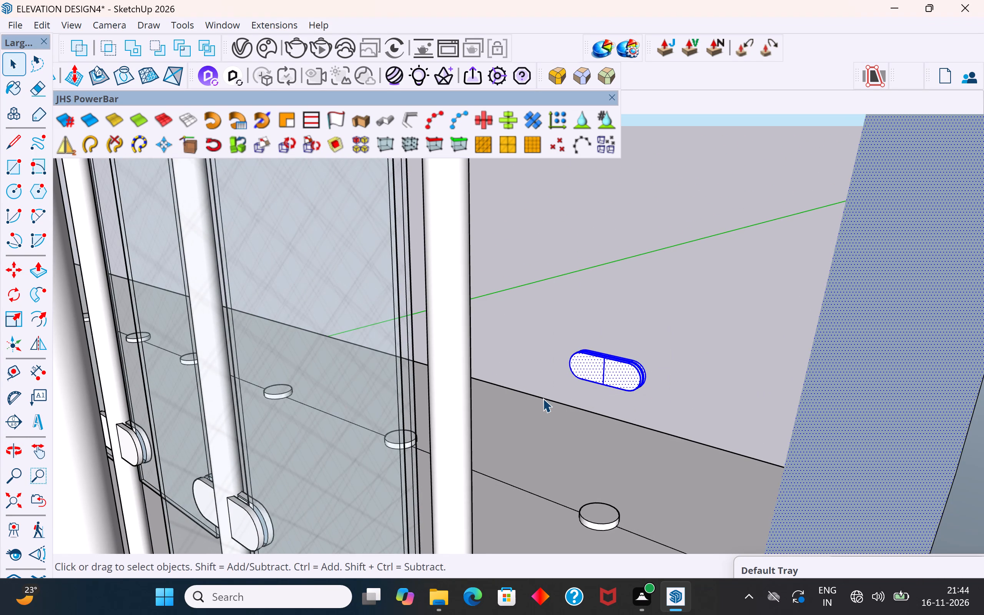
key("Delete")
Delete the orphaned pole base disc nearest the roof's corner poles on the stairwell-side edge.
scroll(682, 442, "down", 9)
middle_click_drag(685, 395, 634, 470)
scroll(650, 500, "down", 18)
middle_click_drag(685, 372, 502, 434)
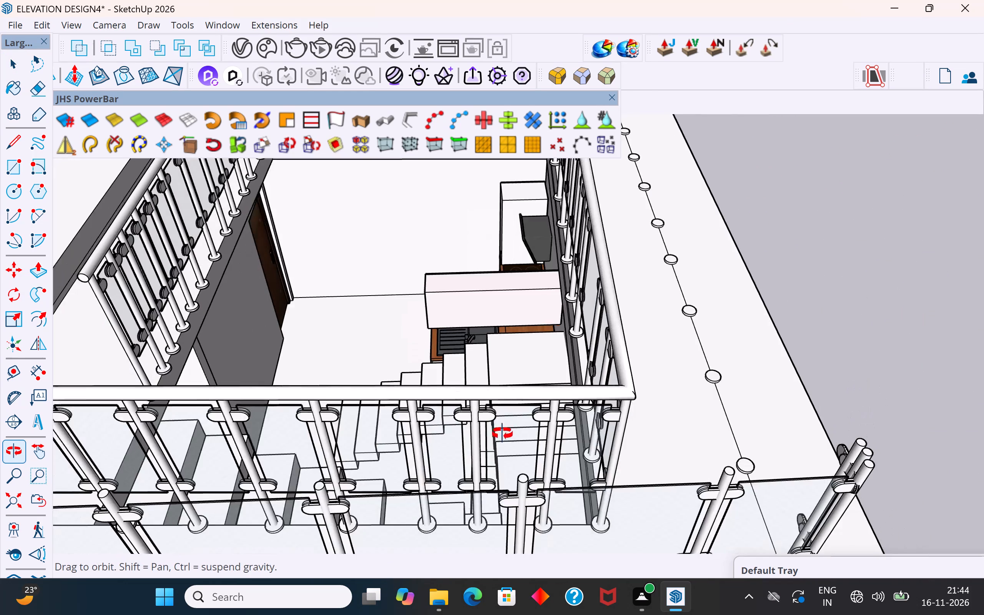
middle_click_drag(502, 434, 538, 492)
scroll(727, 445, "up", 7)
middle_click_drag(693, 419, 806, 400)
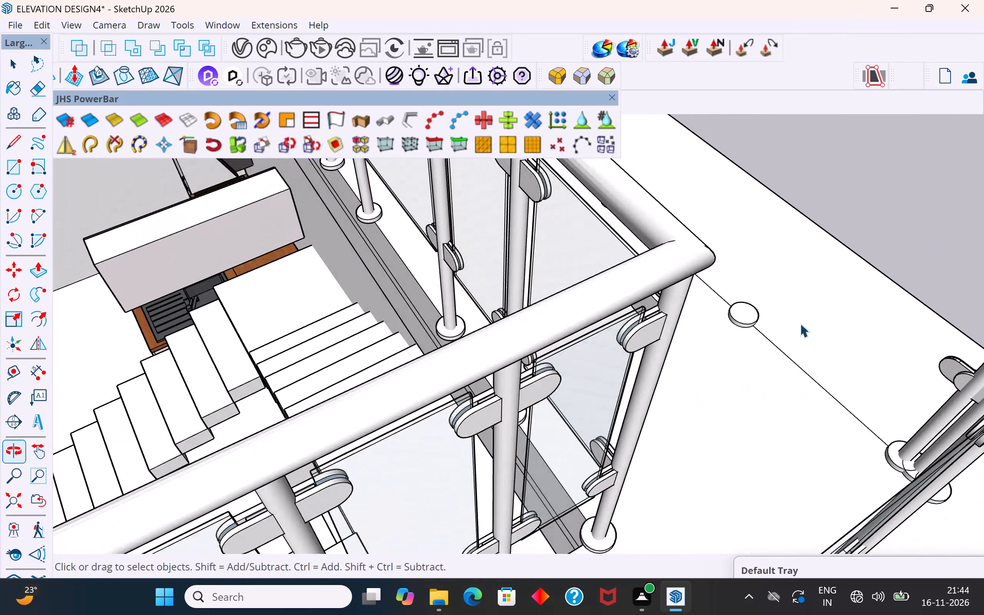
scroll(769, 321, "up", 5)
middle_click_drag(746, 317, 756, 189)
middle_click_drag(761, 218, 826, 254)
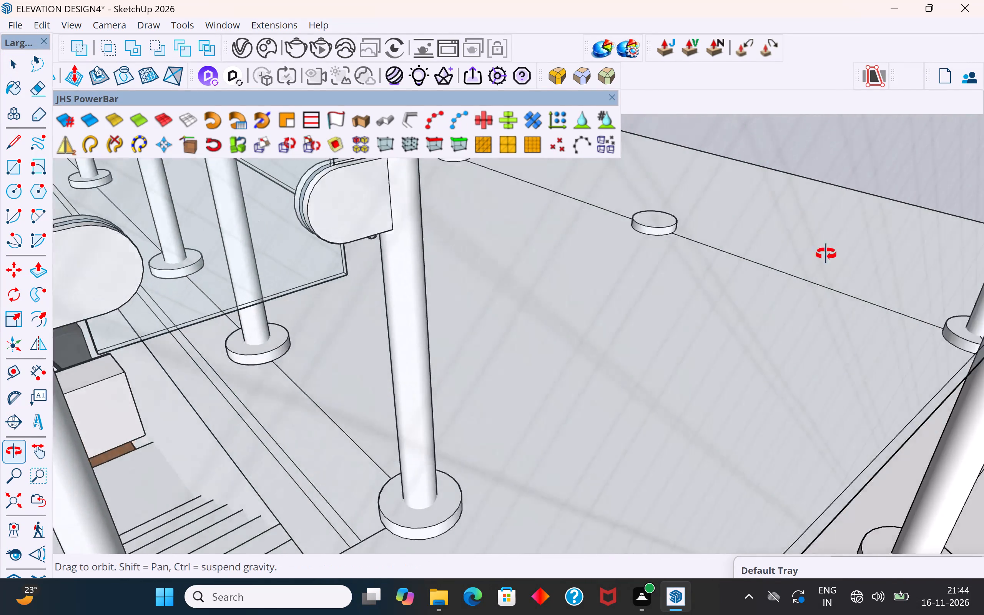
middle_click_drag(826, 254, 859, 267)
scroll(819, 405, "down", 6)
scroll(708, 477, "down", 6)
middle_click_drag(617, 396, 691, 444)
scroll(656, 466, "down", 3)
scroll(645, 421, "down", 3)
scroll(659, 458, "down", 4)
scroll(618, 398, "down", 3)
scroll(601, 236, "up", 8)
middle_click_drag(463, 263, 423, 261)
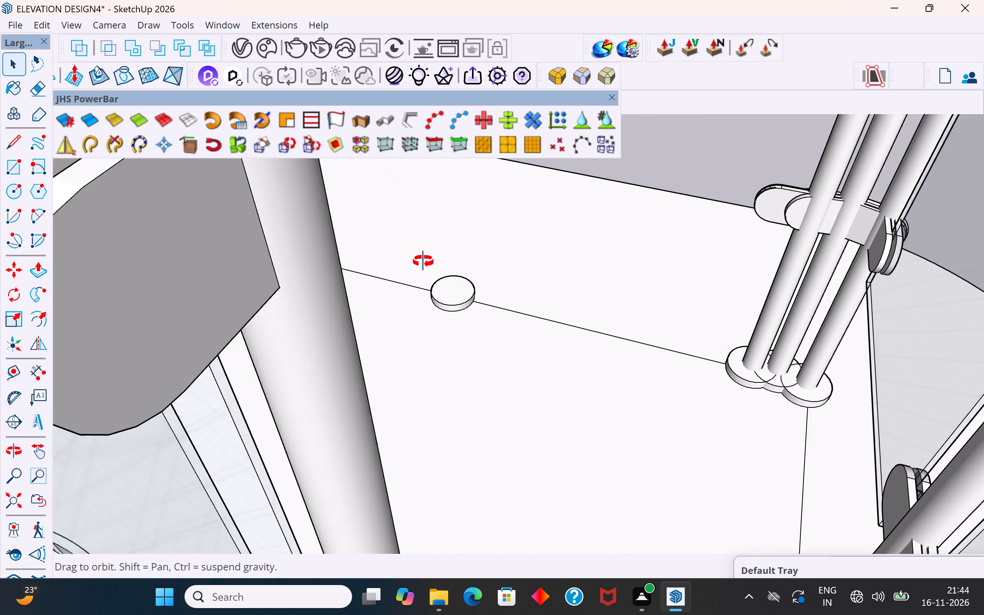
middle_click_drag(423, 261, 416, 230)
scroll(438, 311, "up", 10)
middle_click_drag(512, 318, 511, 271)
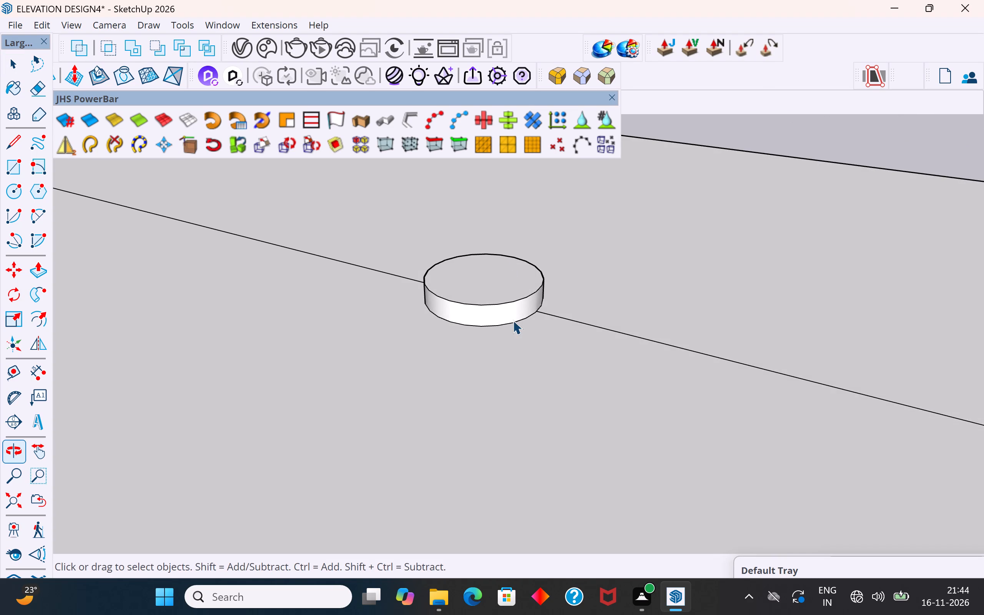
left_click(515, 301)
key("Delete")
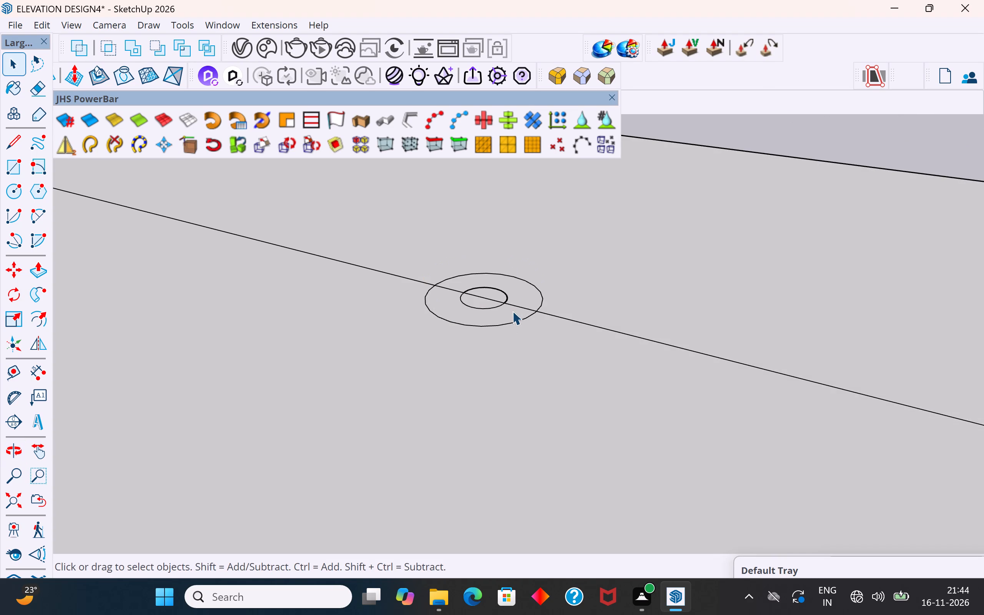
Delete the front half of the removed disc's outer outline and its whole inner circle from the roof surface.
left_click(516, 320)
key("Delete")
left_click(489, 308)
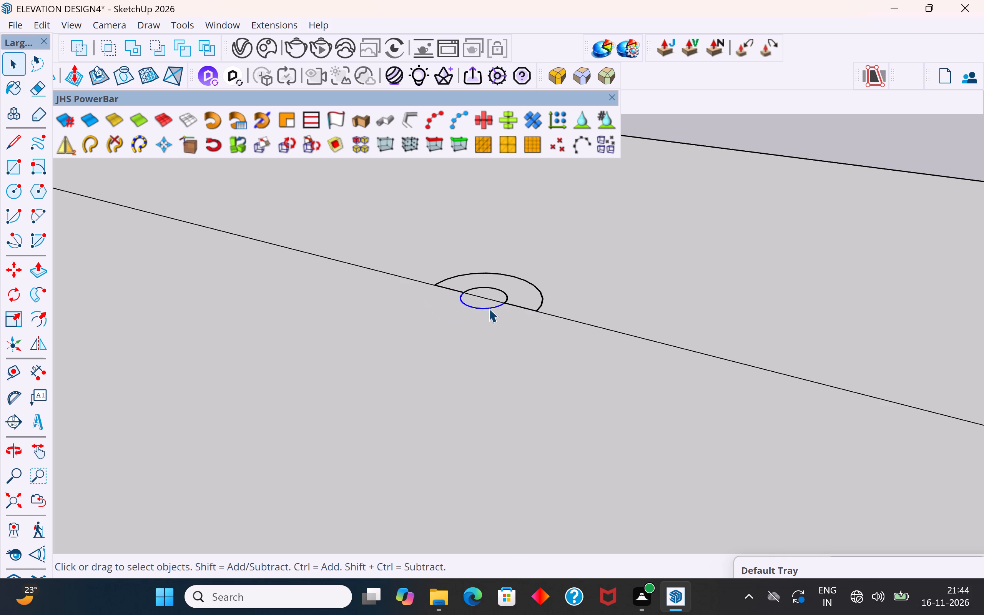
key("Delete")
left_click(505, 297)
key("Delete")
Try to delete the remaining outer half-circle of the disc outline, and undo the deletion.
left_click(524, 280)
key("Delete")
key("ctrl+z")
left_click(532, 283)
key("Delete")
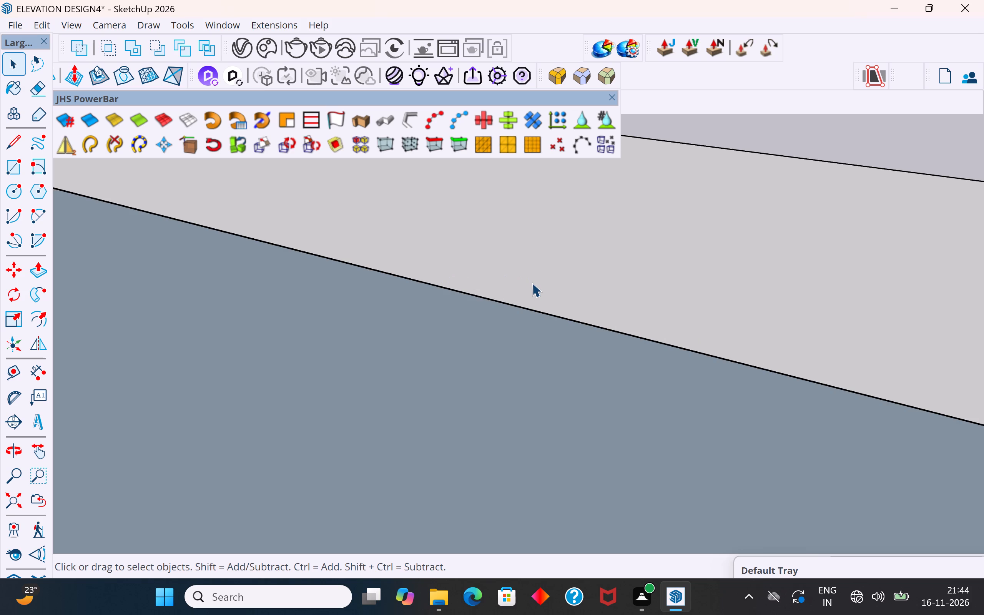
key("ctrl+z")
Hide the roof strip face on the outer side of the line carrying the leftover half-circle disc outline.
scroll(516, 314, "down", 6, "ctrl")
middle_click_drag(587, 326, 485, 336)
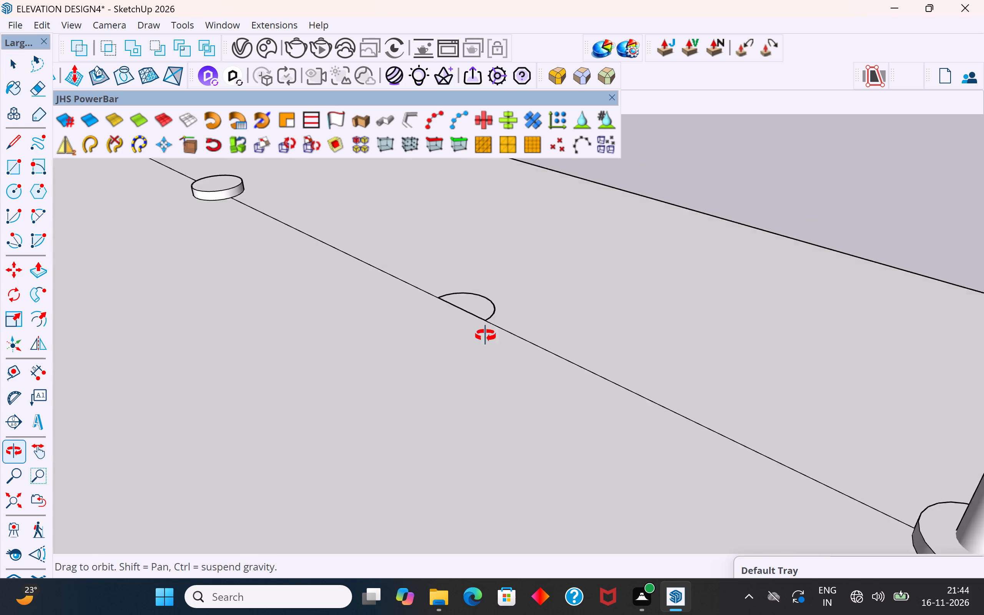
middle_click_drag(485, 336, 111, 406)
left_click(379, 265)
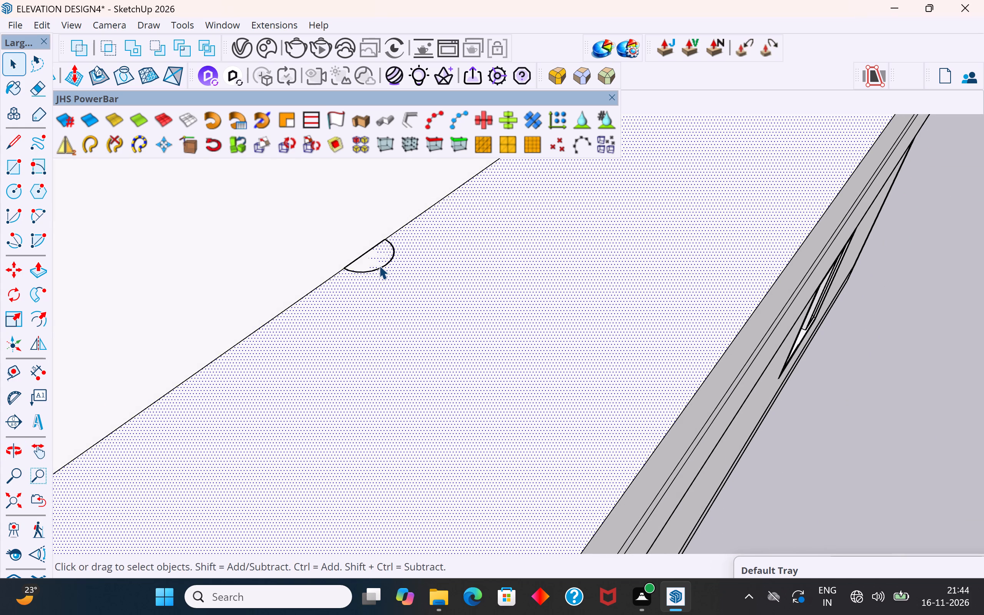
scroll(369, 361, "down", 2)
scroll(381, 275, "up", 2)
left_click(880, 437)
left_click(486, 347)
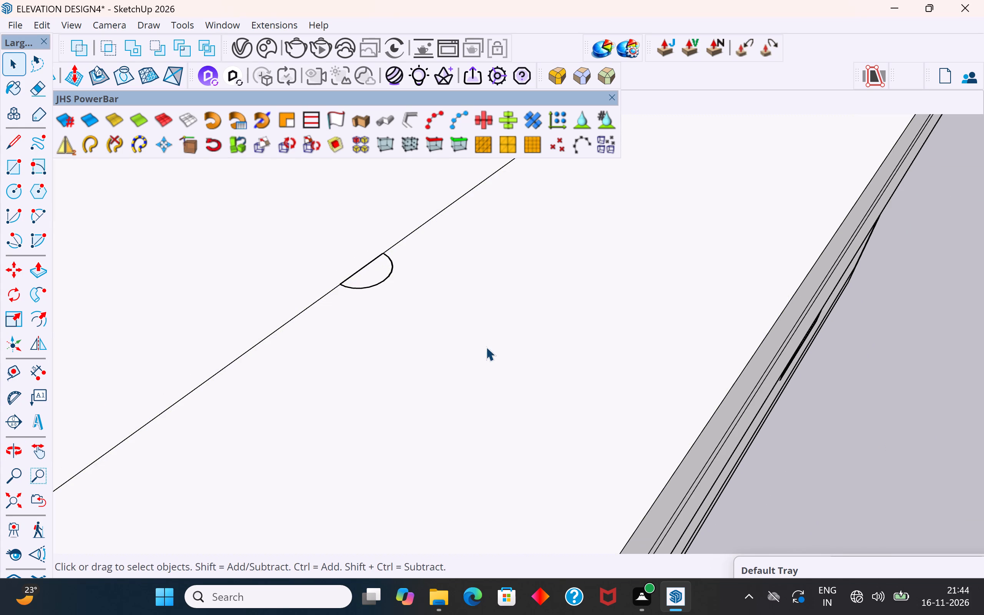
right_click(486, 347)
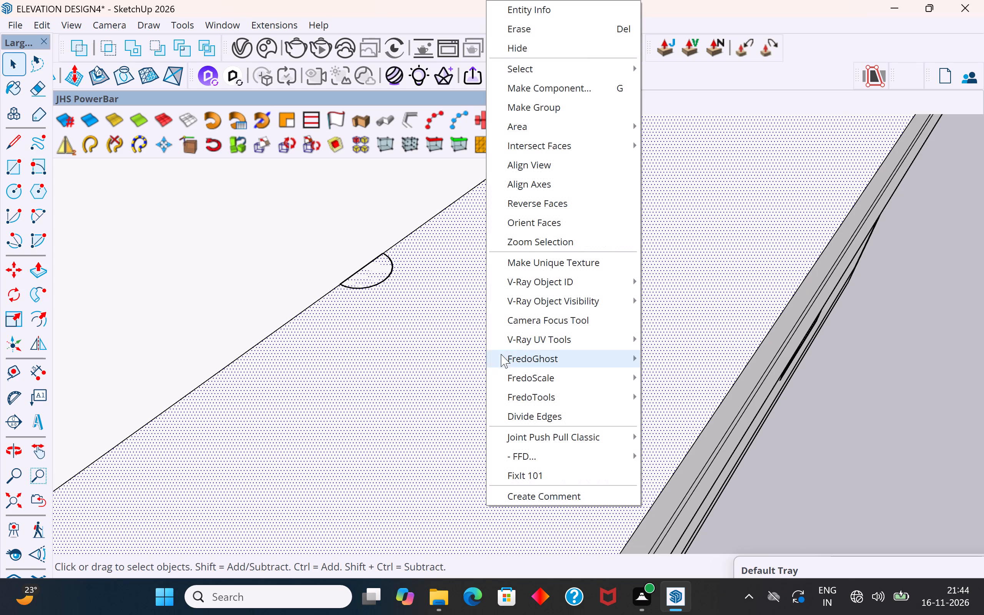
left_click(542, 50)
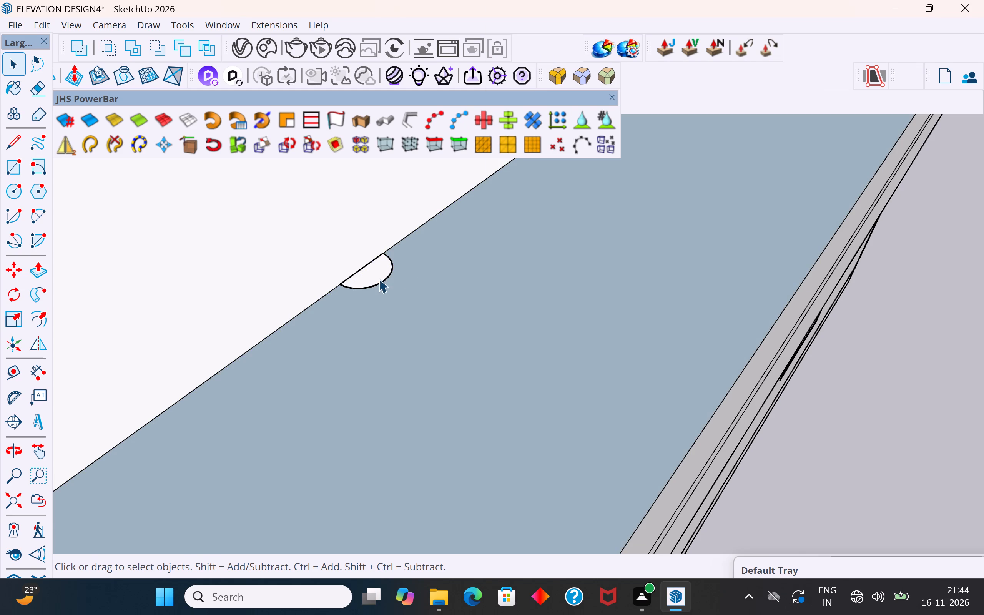
Examine the half-circle outline, the hidden strip's opening and the connected geometry around the row of base discs.
scroll(491, 469, "down", 9)
middle_click_drag(523, 326, 591, 191)
middle_click_drag(457, 394, 454, 379)
scroll(419, 444, "up", 4)
left_click(425, 457)
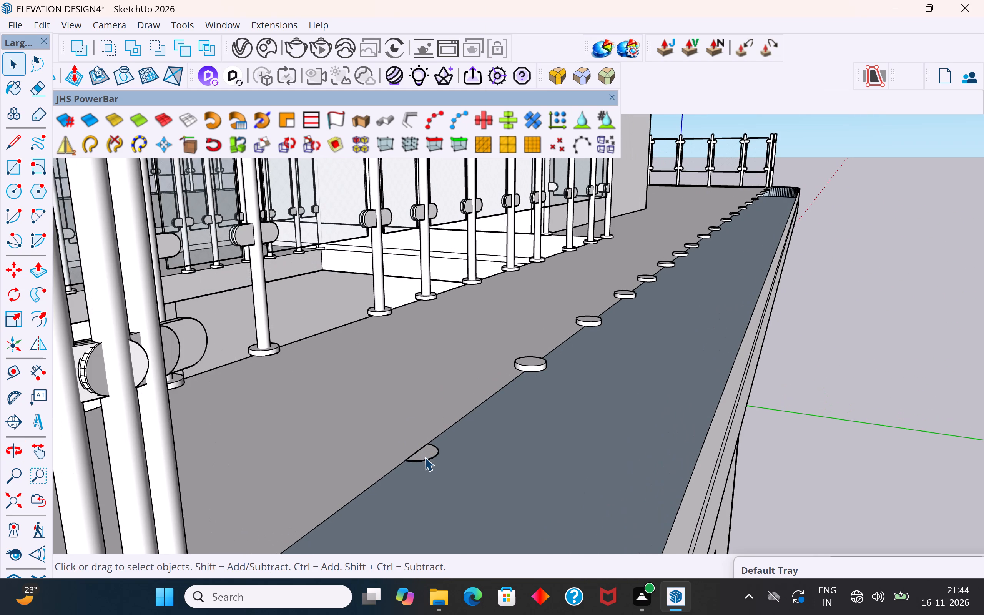
left_click(430, 458)
left_click(427, 428)
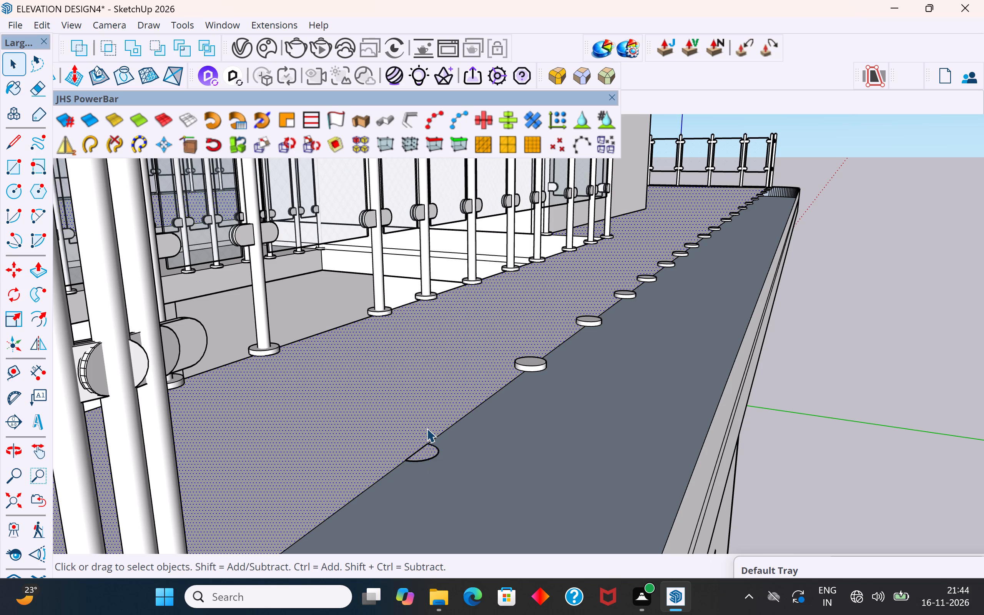
scroll(414, 455, "up", 4)
triple_click(425, 455)
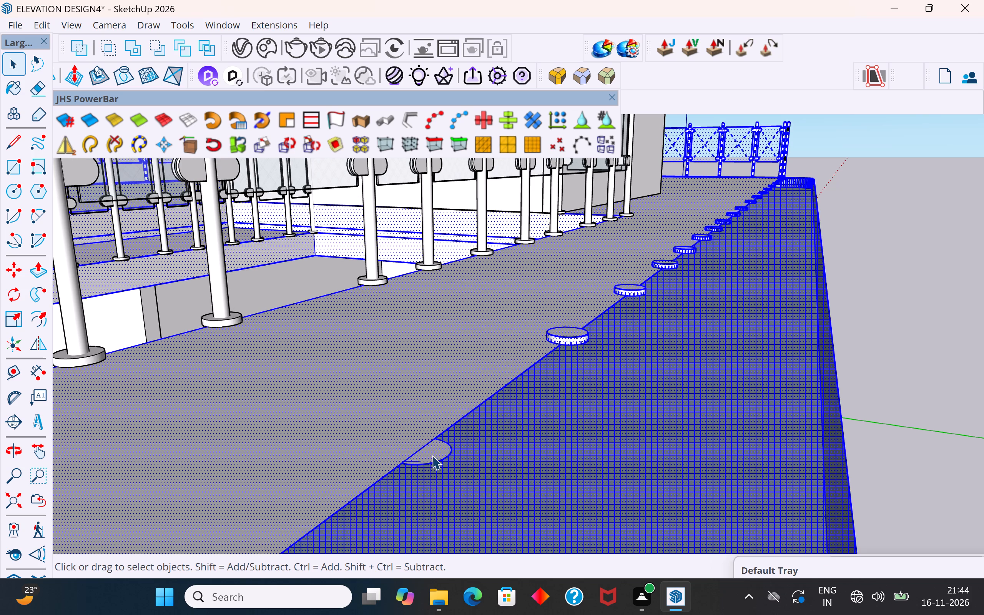
middle_click_drag(595, 421, 632, 427)
left_click(861, 252)
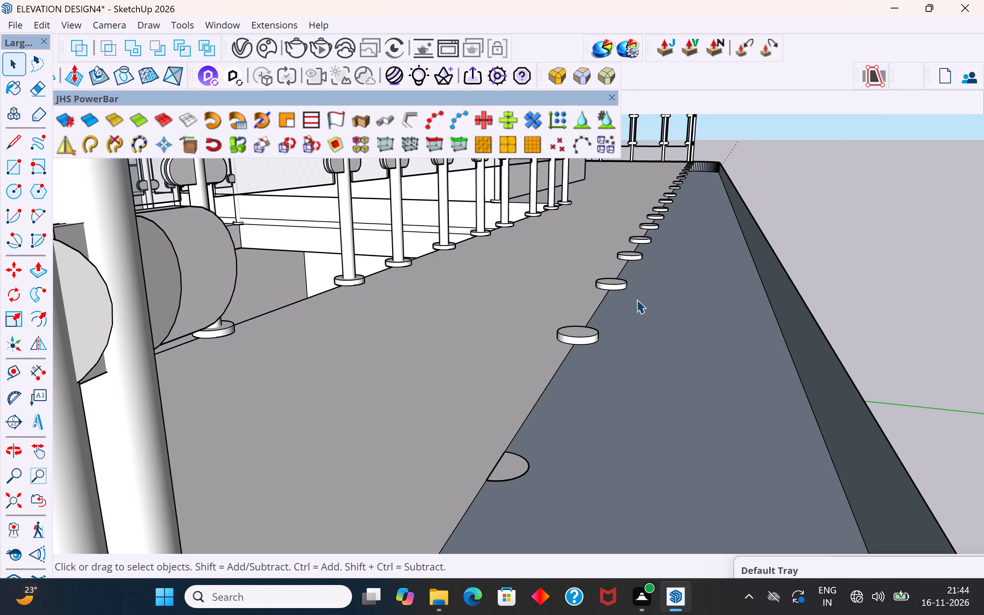
scroll(627, 298, "up", 3)
left_click(519, 375)
left_click(477, 385)
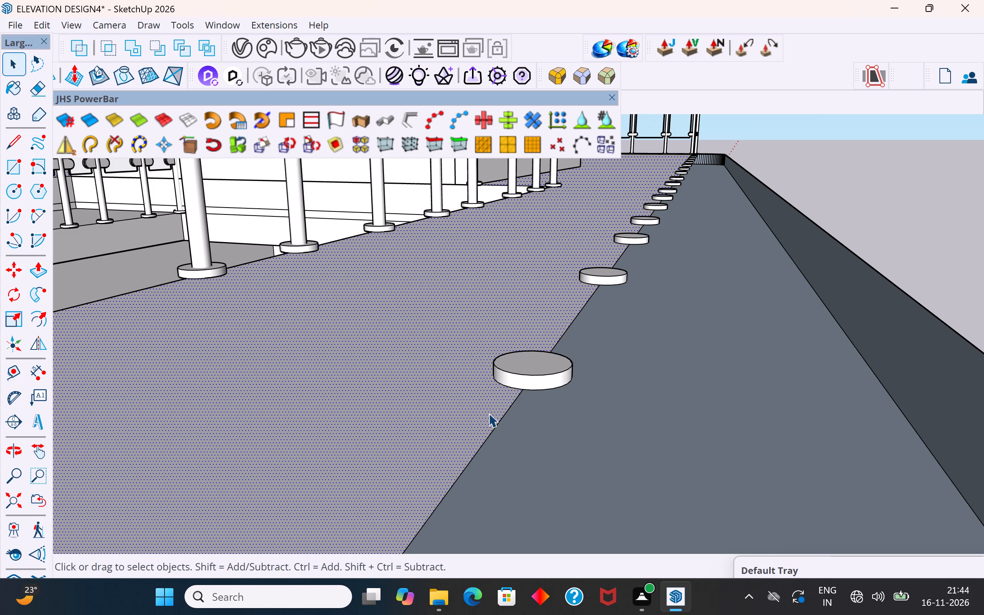
scroll(525, 490, "down", 12)
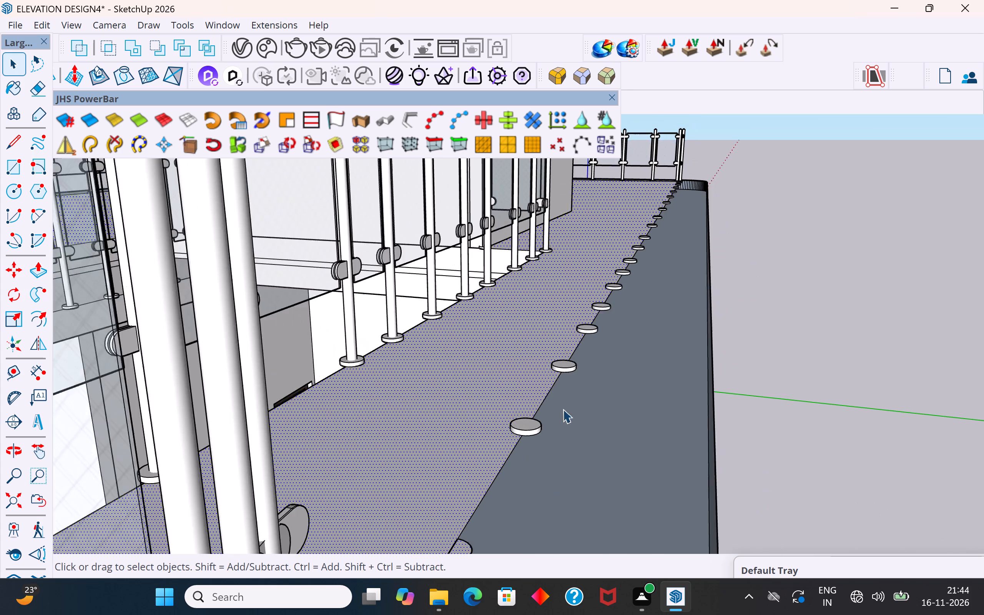
left_click(796, 327)
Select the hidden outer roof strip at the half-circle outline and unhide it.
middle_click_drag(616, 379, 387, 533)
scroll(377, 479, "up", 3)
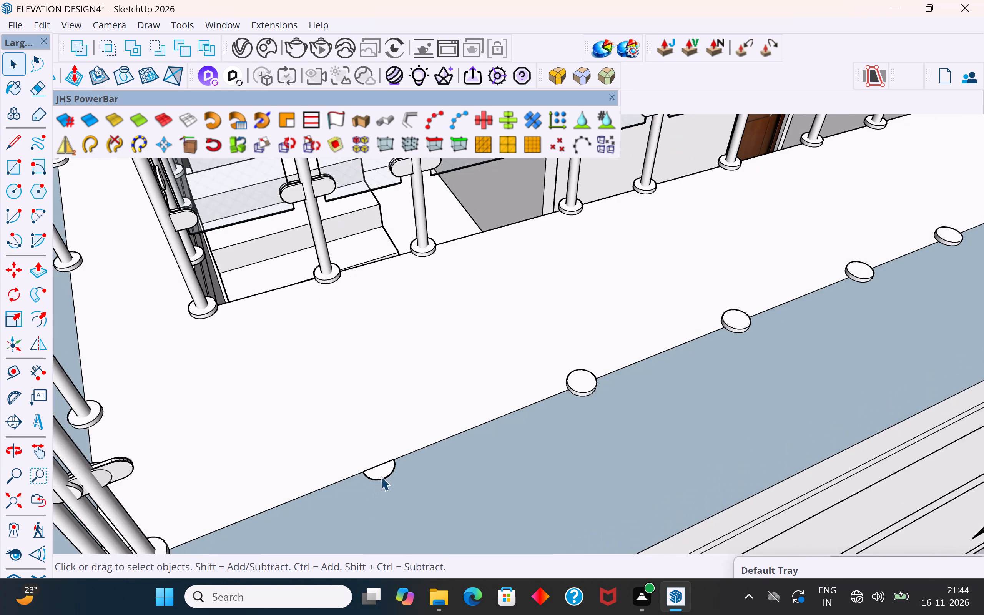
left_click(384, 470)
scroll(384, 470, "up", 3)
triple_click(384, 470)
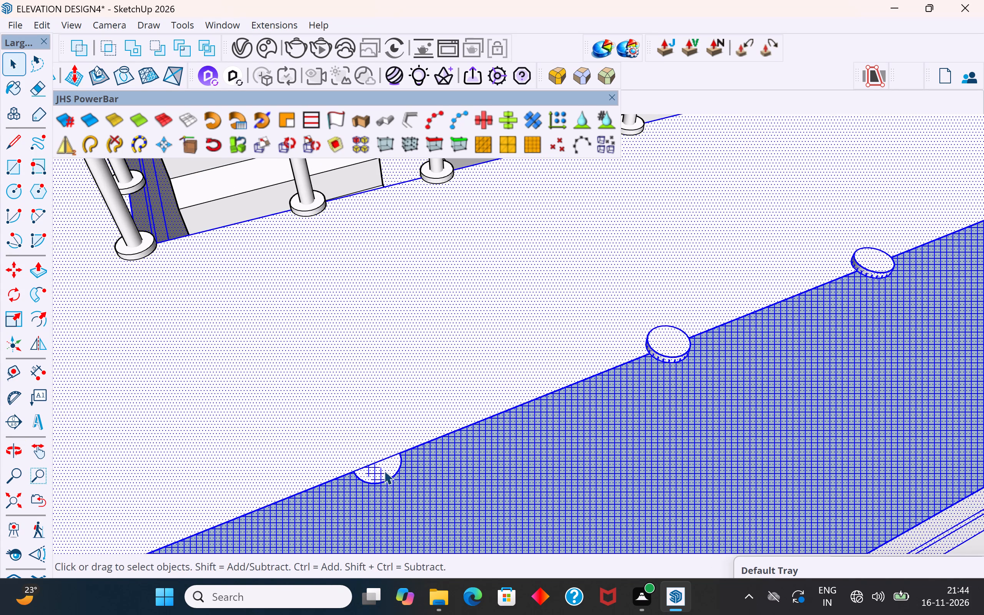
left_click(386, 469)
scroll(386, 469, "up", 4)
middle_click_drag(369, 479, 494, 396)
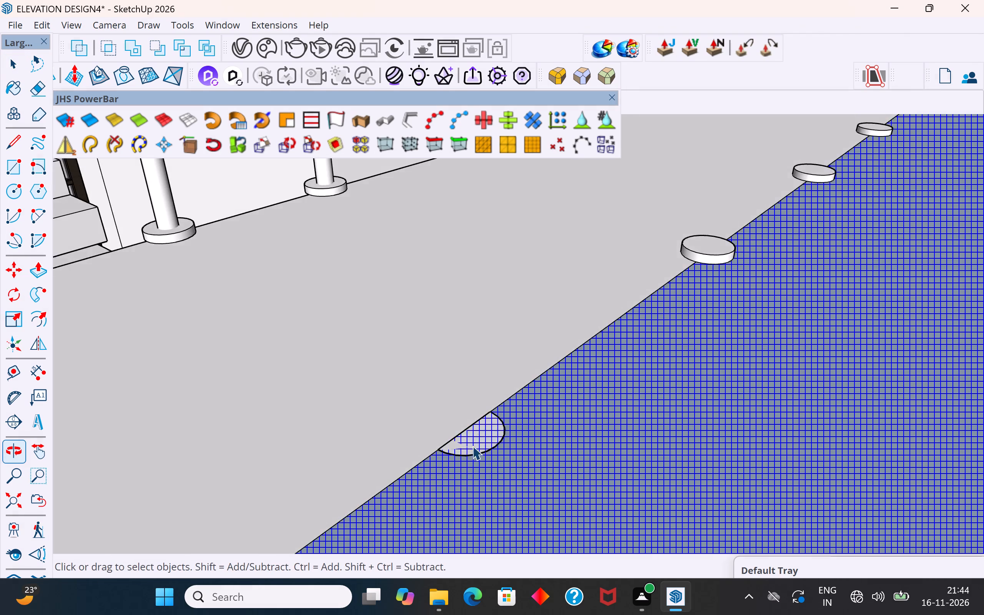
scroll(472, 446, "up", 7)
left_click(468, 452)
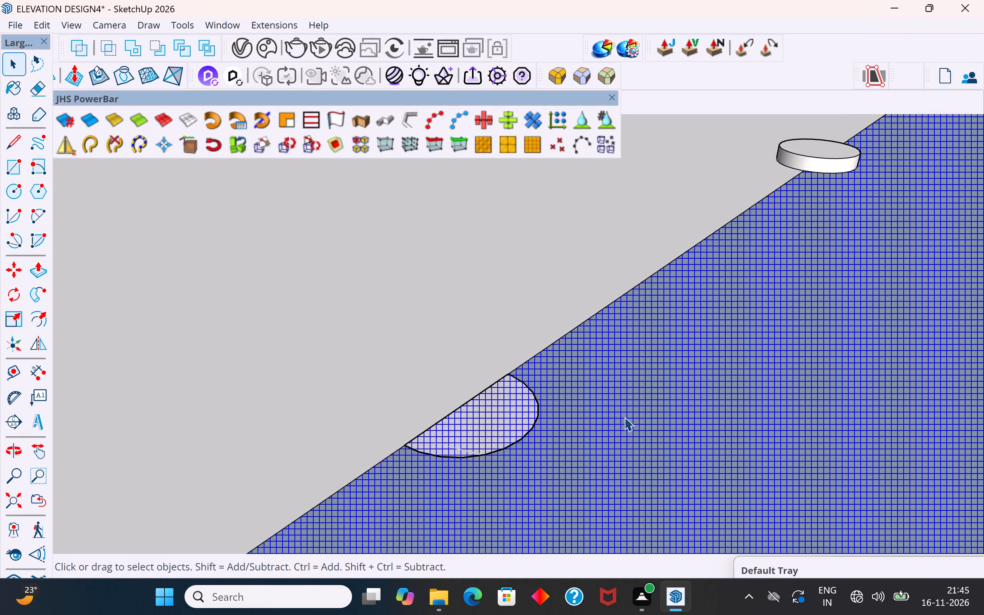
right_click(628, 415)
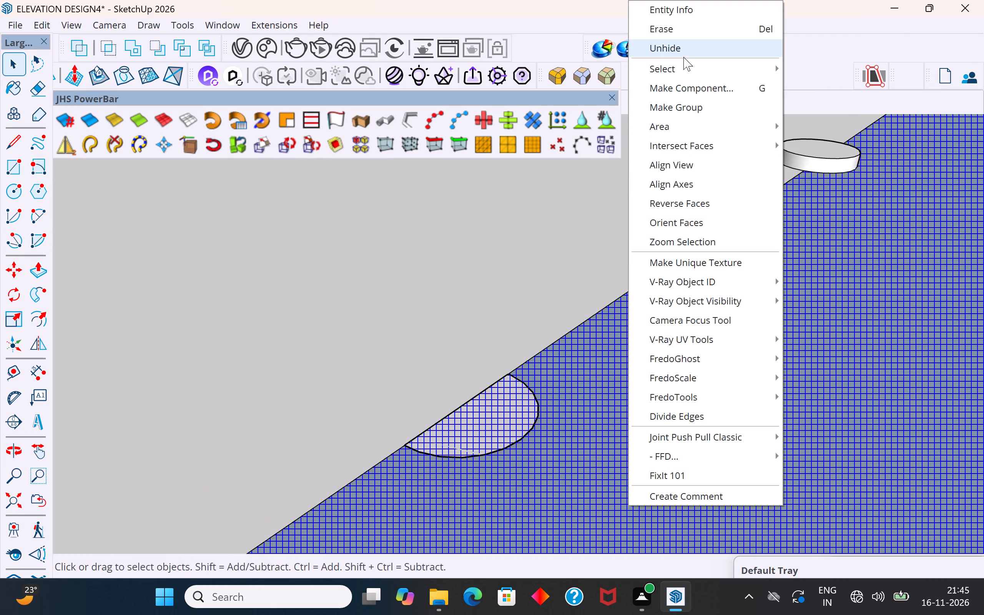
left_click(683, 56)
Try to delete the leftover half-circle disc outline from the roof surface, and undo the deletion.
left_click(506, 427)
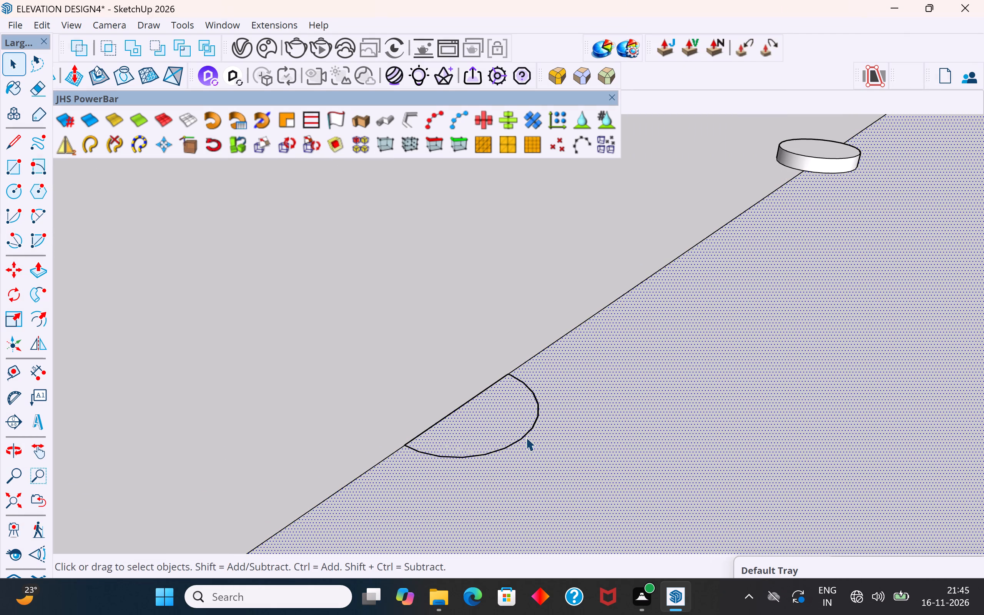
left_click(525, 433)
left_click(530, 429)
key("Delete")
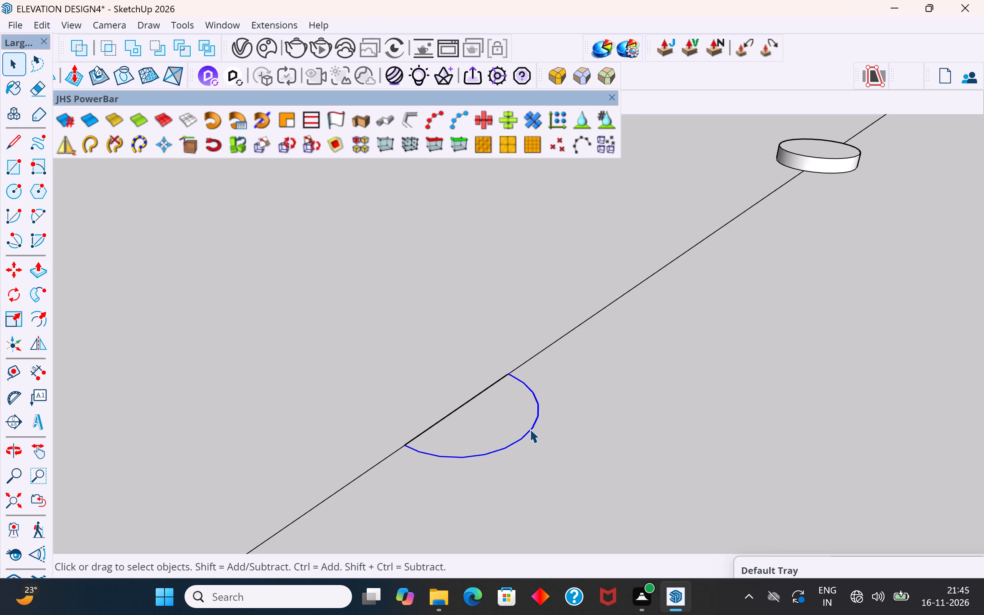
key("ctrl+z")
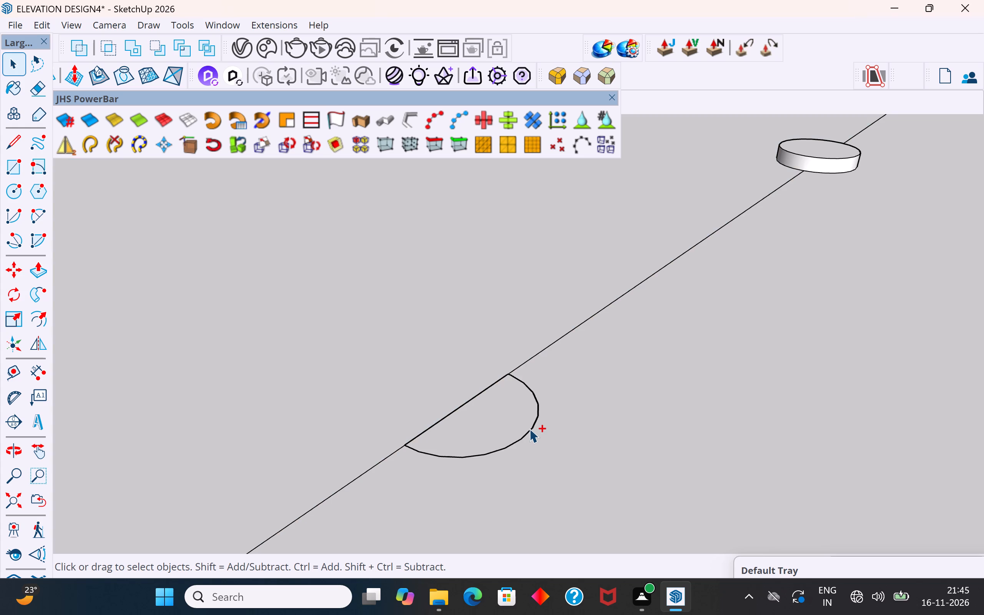
Delete the side walls of the first three intact base discs beyond the half-circle outline along the roof line.
scroll(555, 469, "down", 10)
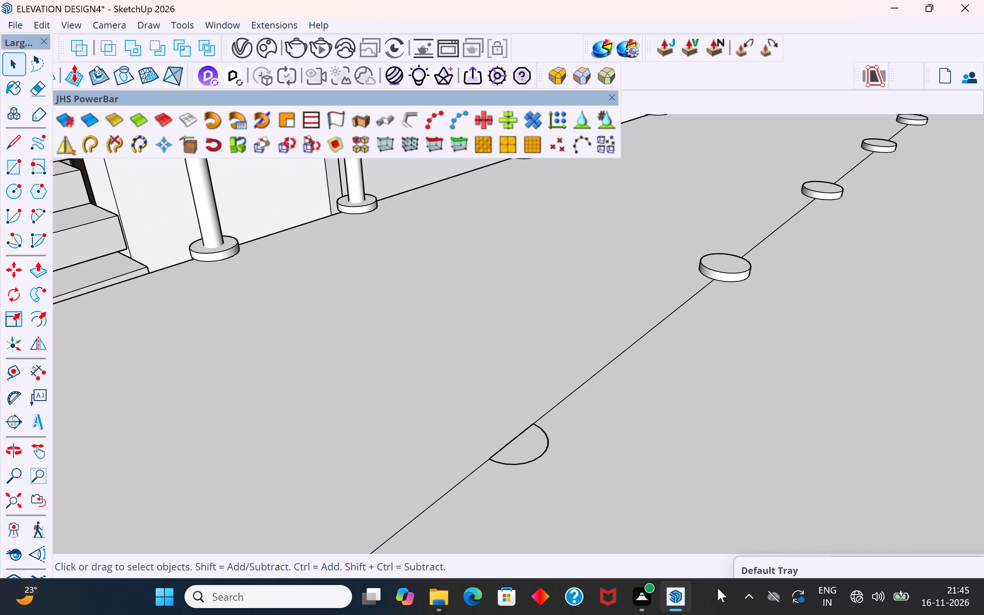
scroll(640, 499, "down", 11)
middle_click_drag(606, 299, 687, 229)
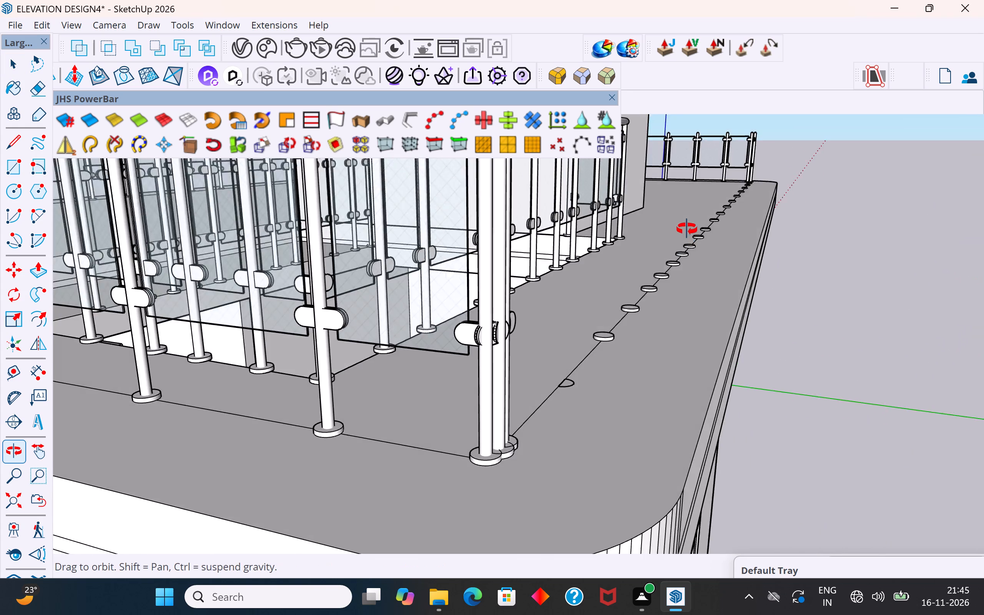
middle_click_drag(687, 229, 680, 224)
scroll(635, 306, "up", 8)
middle_click_drag(595, 364, 617, 311)
scroll(605, 328, "up", 6)
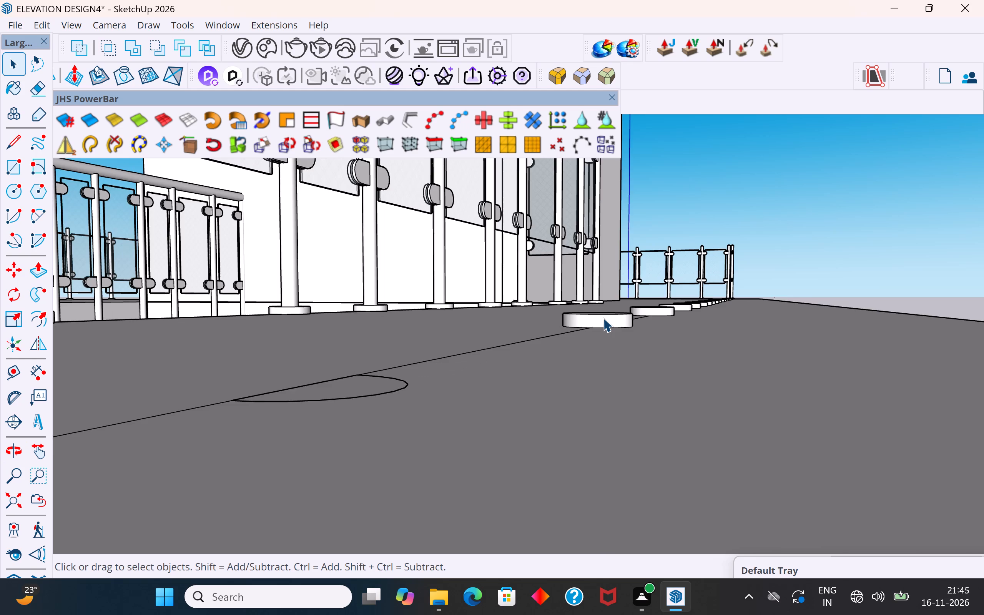
scroll(603, 318, "up", 7)
left_click(598, 320)
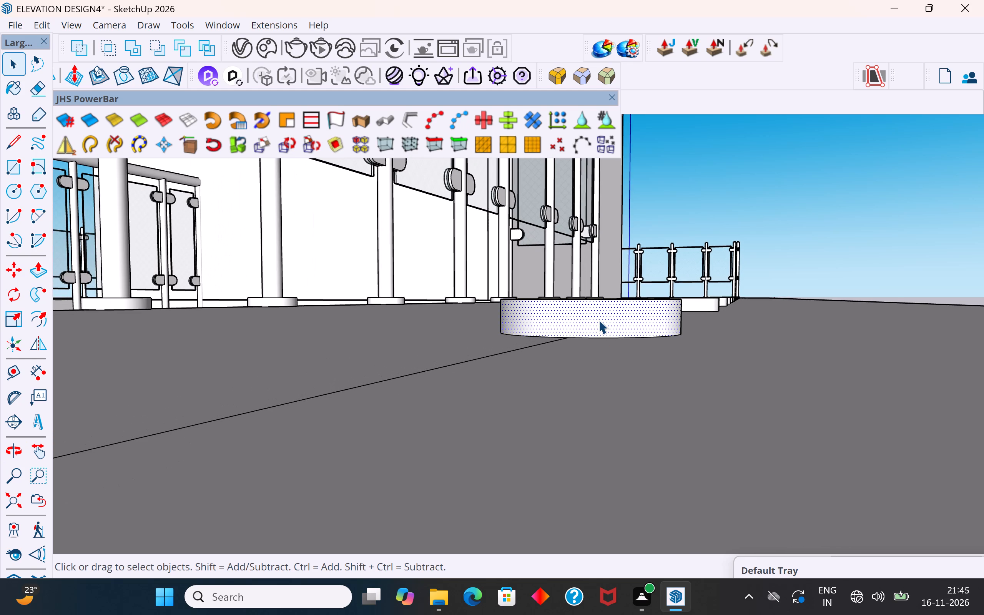
key("Delete")
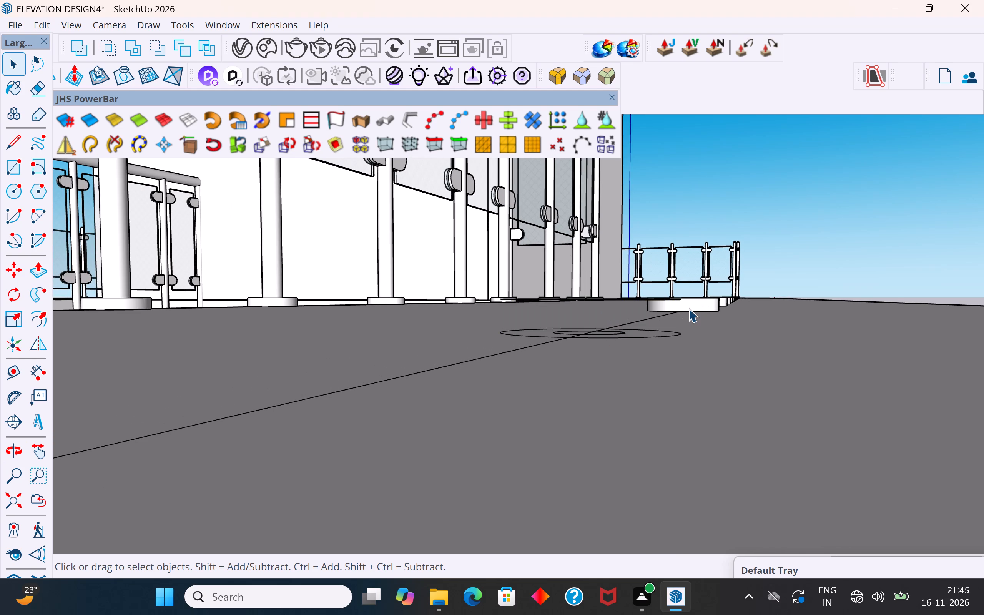
left_click(695, 304)
key("Delete")
scroll(695, 304, "up", 3)
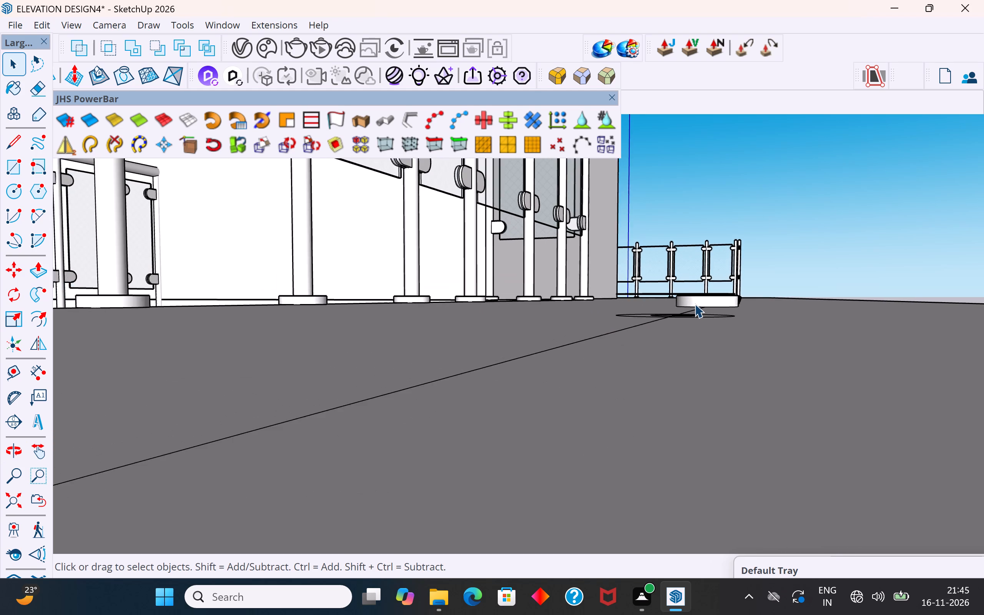
scroll(695, 304, "up", 6)
left_click(698, 304)
key("Delete")
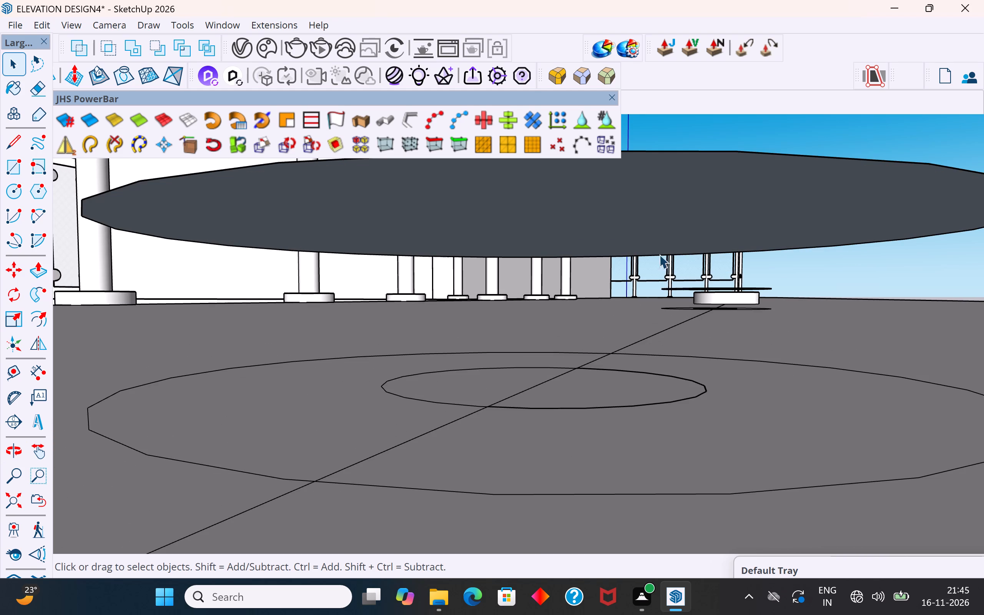
Delete the floating tops and rims of the second and third discs, and the side wall of the fourth disc.
left_click(671, 227)
key("Delete")
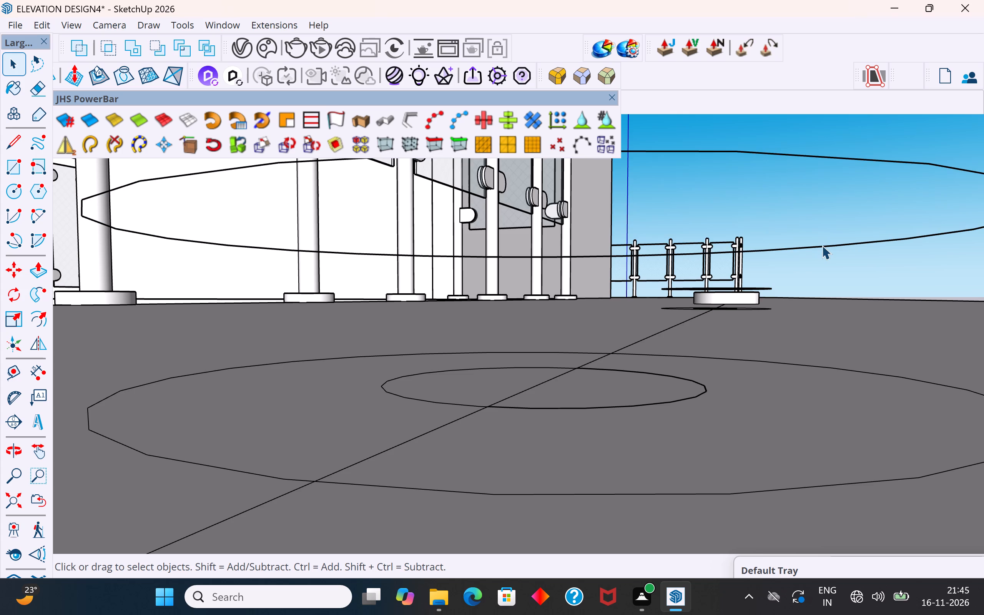
left_click(823, 245)
key("Delete")
left_click(724, 299)
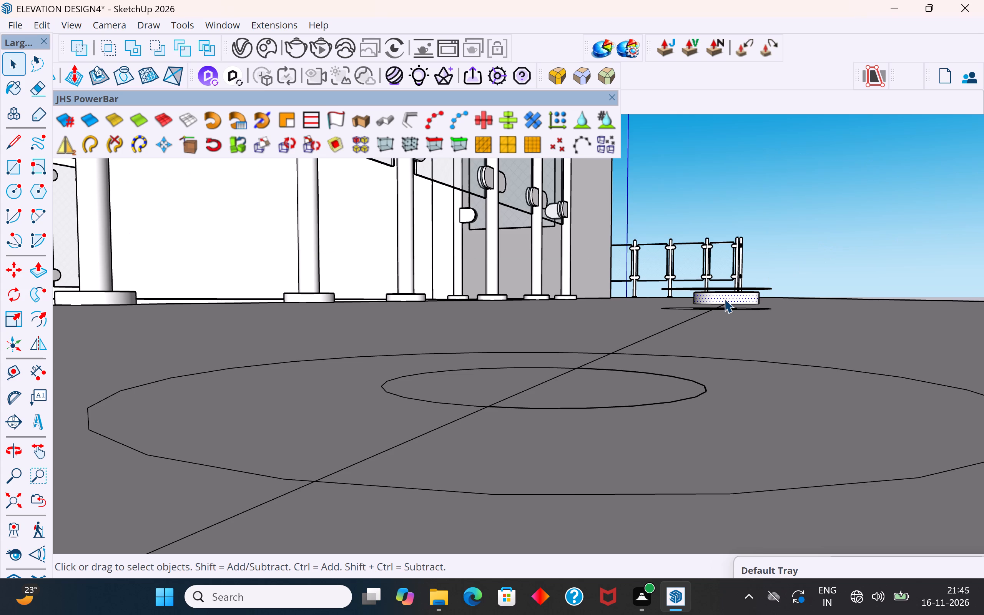
key("Delete")
scroll(724, 299, "up", 5)
scroll(724, 299, "down", 1)
left_click(750, 218)
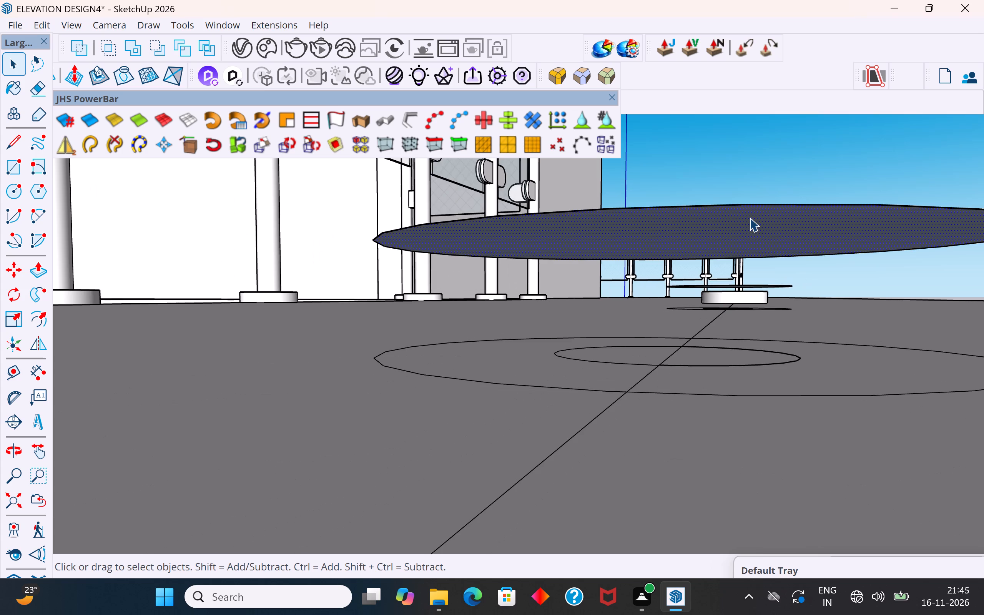
key("Delete")
left_click(762, 255)
key("Delete")
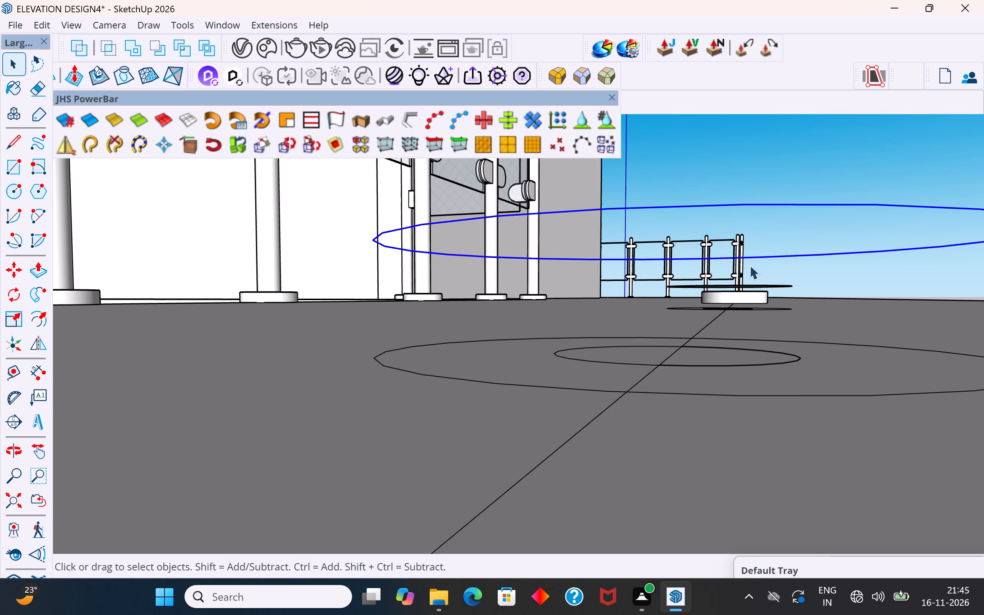
Delete the next intact base disc along the roof line and the floating top of the disc before it.
left_click(732, 293)
key("Delete")
scroll(732, 293, "up", 3)
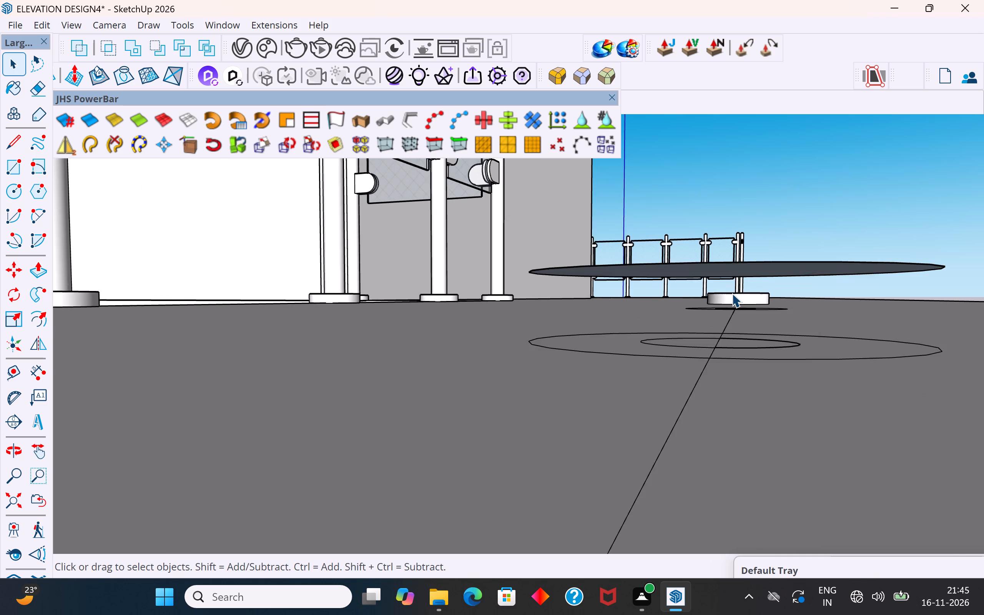
scroll(732, 293, "up", 2)
scroll(732, 293, "down", 2)
left_click(759, 256)
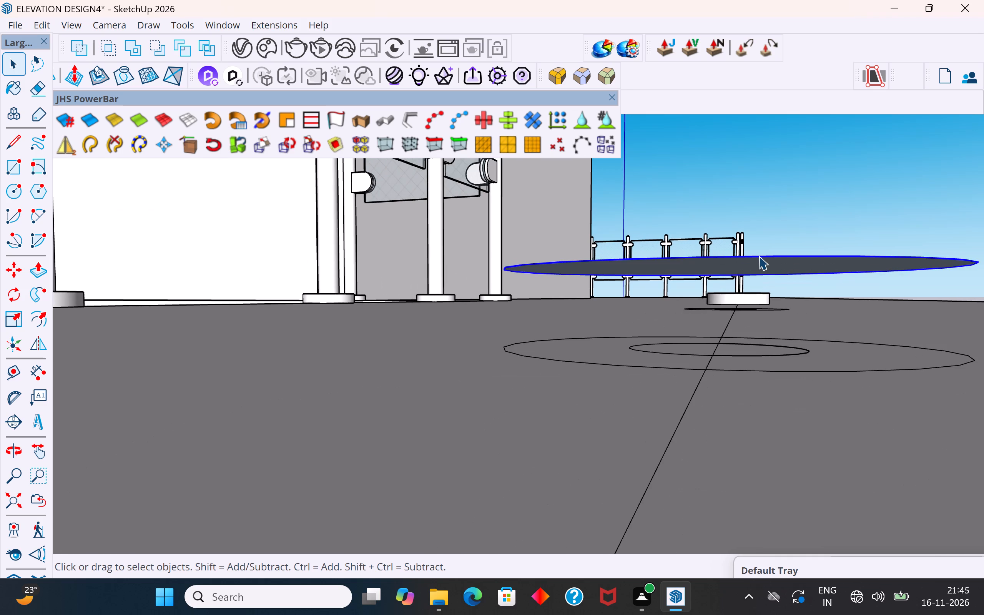
key("Delete")
Delete the side wall of the next intact base disc along the roof line.
left_click(751, 295)
scroll(751, 295, "up", 6)
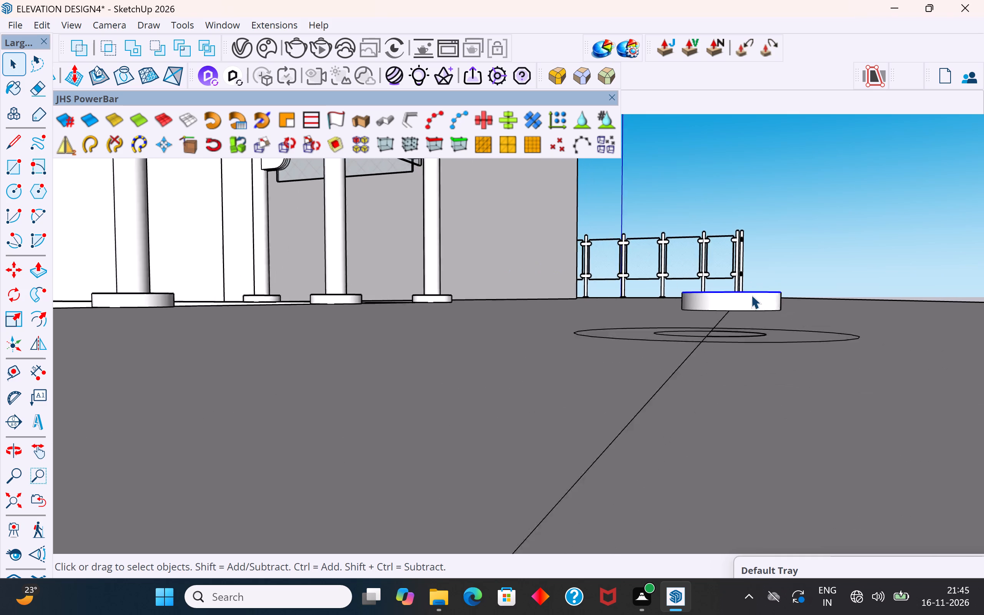
scroll(751, 295, "up", 2)
left_click(761, 304)
key("Delete")
middle_click_drag(752, 288, 761, 287)
scroll(754, 289, "up", 4)
scroll(737, 296, "down", 3)
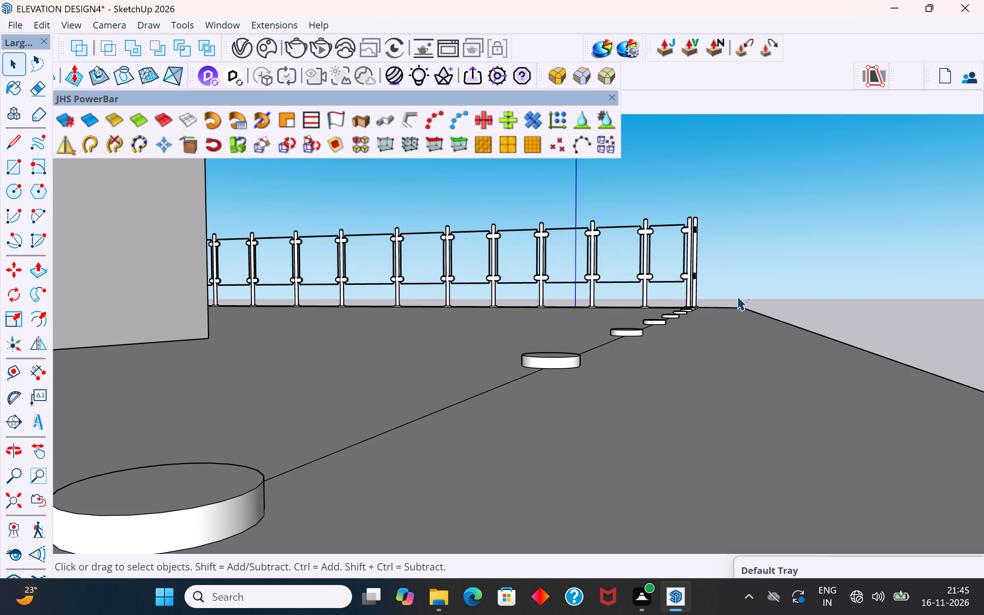
scroll(597, 355, "down", 3)
scroll(449, 397, "down", 4)
scroll(708, 327, "down", 4)
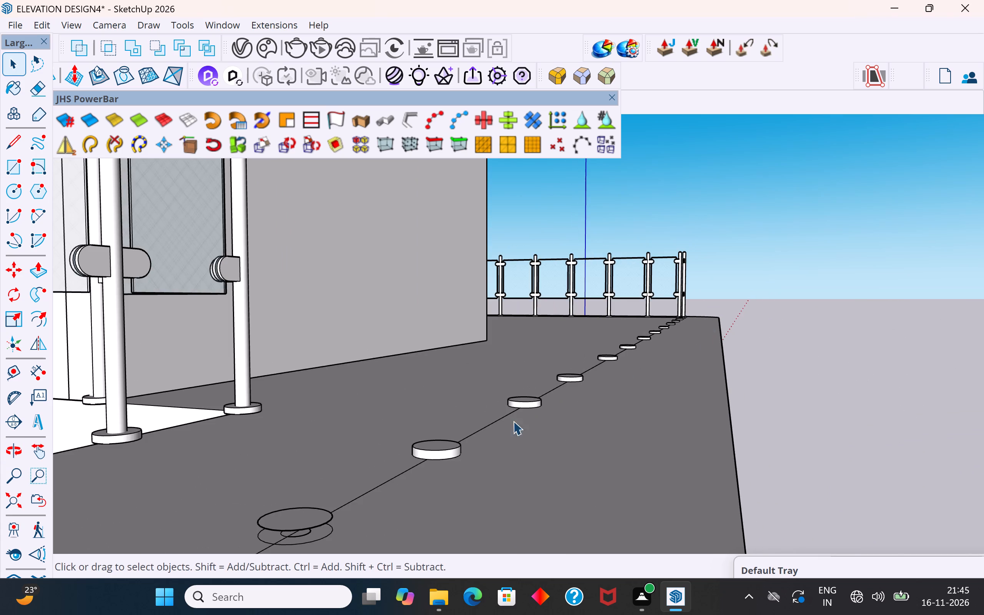
Delete the floating top face and rim of the base disc whose side wall is already gone along the roof line.
middle_click_drag(465, 447, 504, 420)
scroll(392, 494, "up", 1)
middle_click_drag(364, 484, 404, 451)
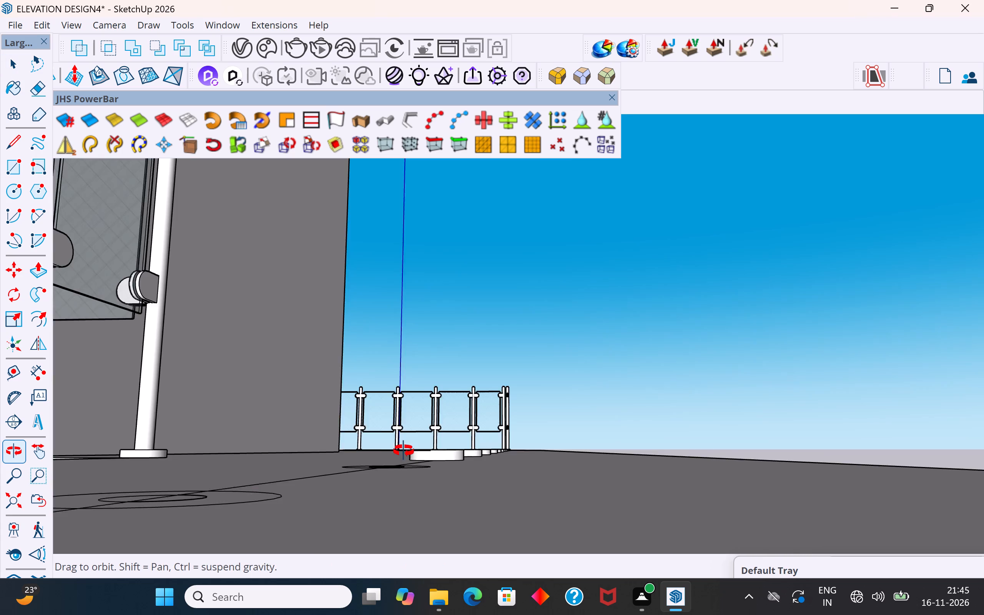
middle_click_drag(404, 451, 476, 453)
scroll(458, 465, "up", 3)
middle_click_drag(448, 451, 459, 434)
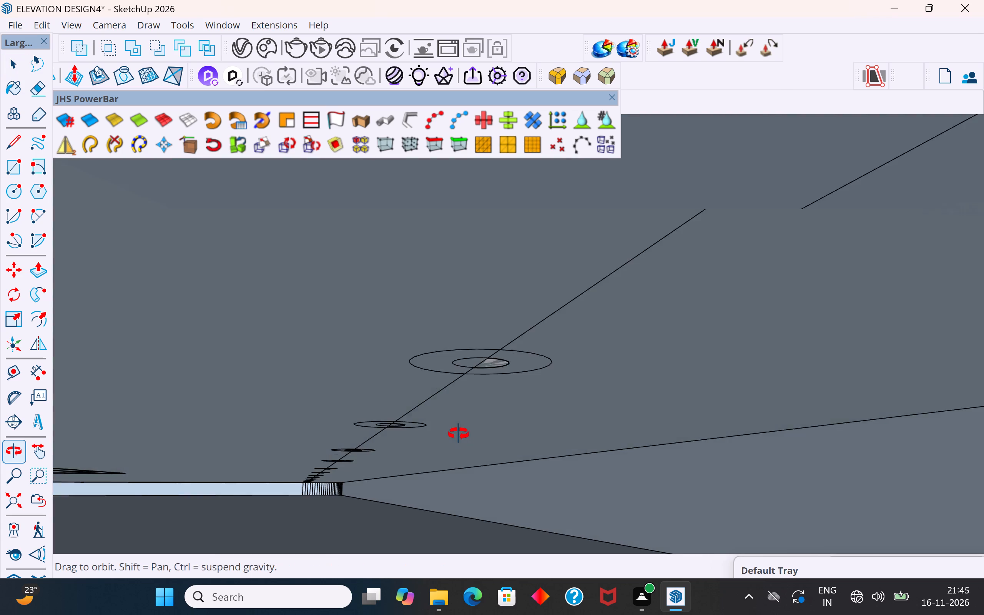
middle_click_drag(459, 434, 468, 457)
scroll(506, 501, "up", 7)
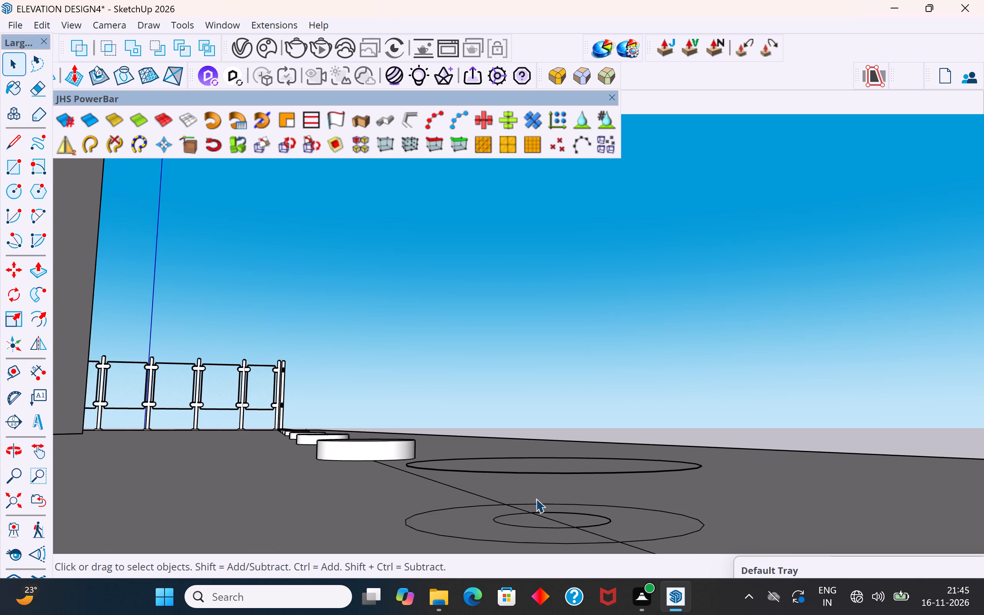
middle_click_drag(536, 499, 545, 465)
left_click(547, 462)
key("Delete")
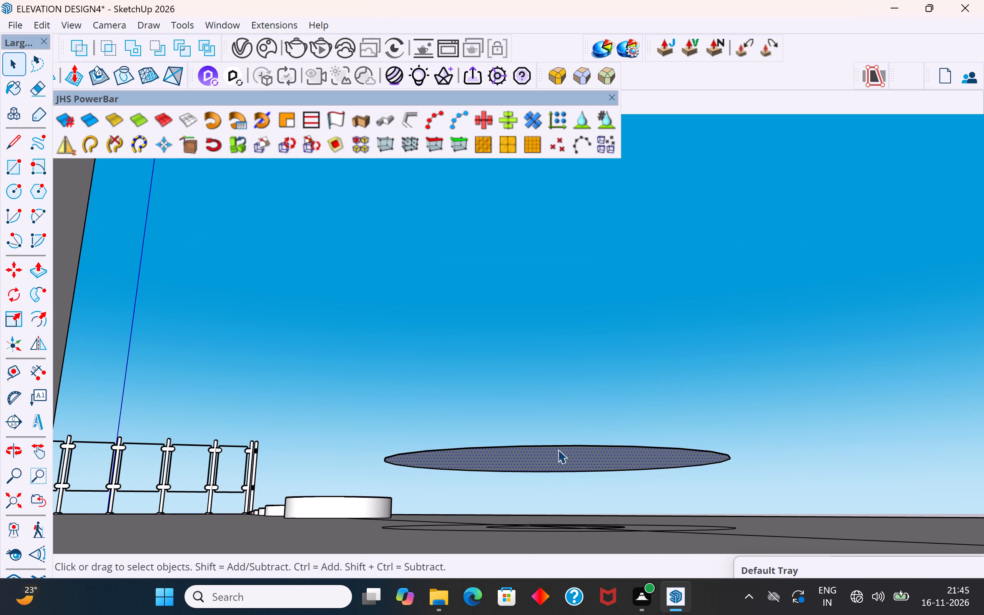
left_click_drag(785, 414, 359, 480)
key("Delete")
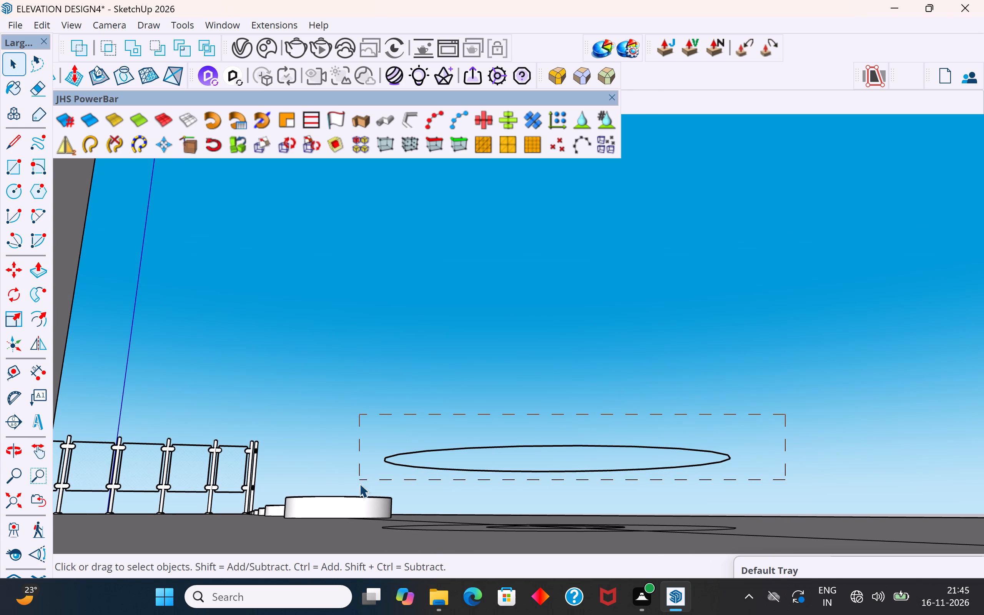
Delete the side wall of the next intact base disc along the roof line, including its floating top and rim.
left_click(361, 507)
key("Delete")
scroll(316, 501, "up", 4)
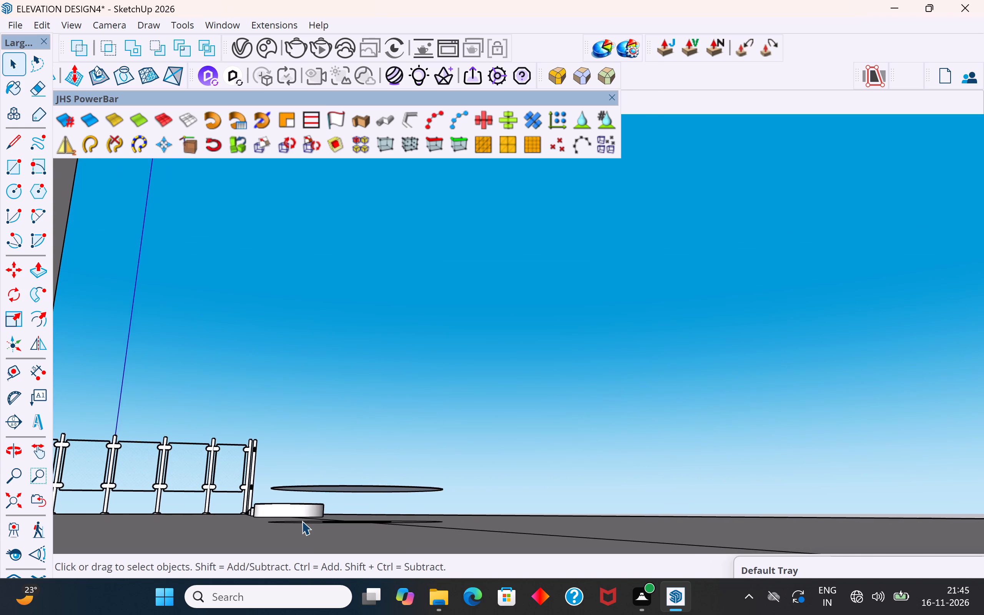
scroll(302, 521, "up", 2)
middle_click_drag(310, 517, 337, 518)
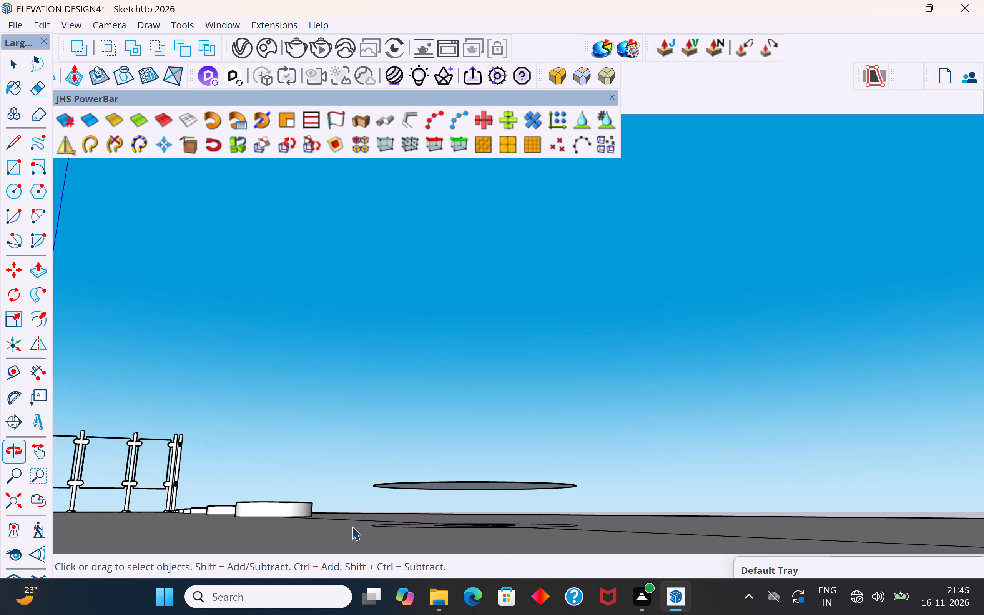
left_click_drag(627, 441, 304, 500)
key("Delete")
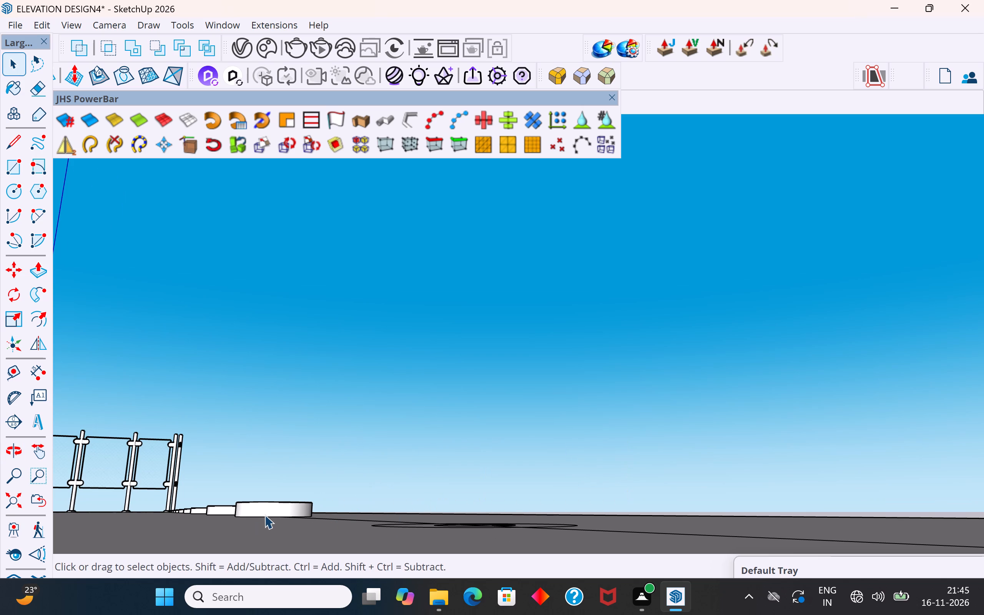
Remove the following intact base disc by deleting its side wall and its floating top with the rim.
left_click(268, 510)
key("Delete")
scroll(211, 513, "up", 3)
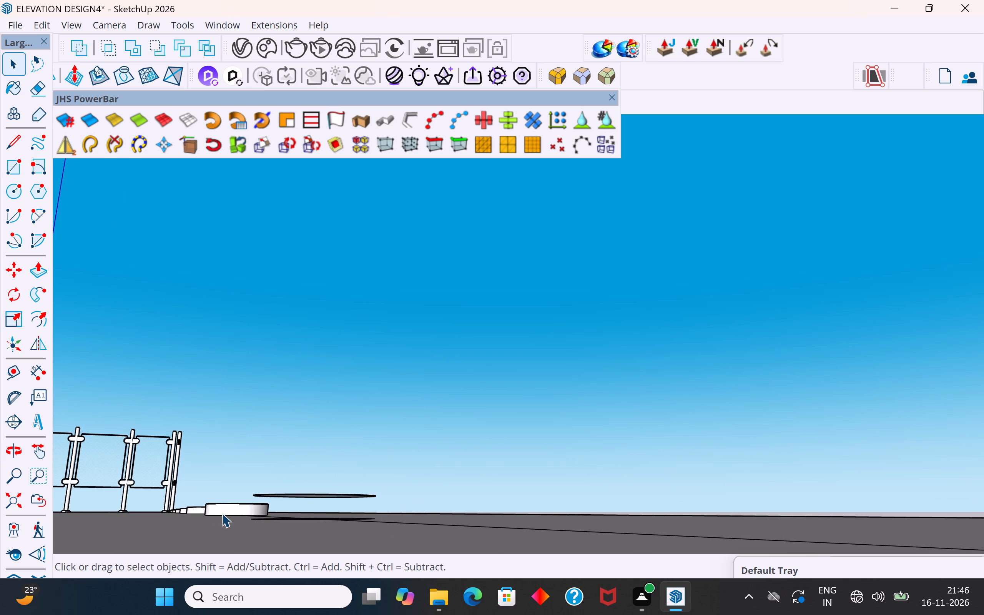
scroll(222, 513, "up", 3)
left_click_drag(669, 405, 213, 511)
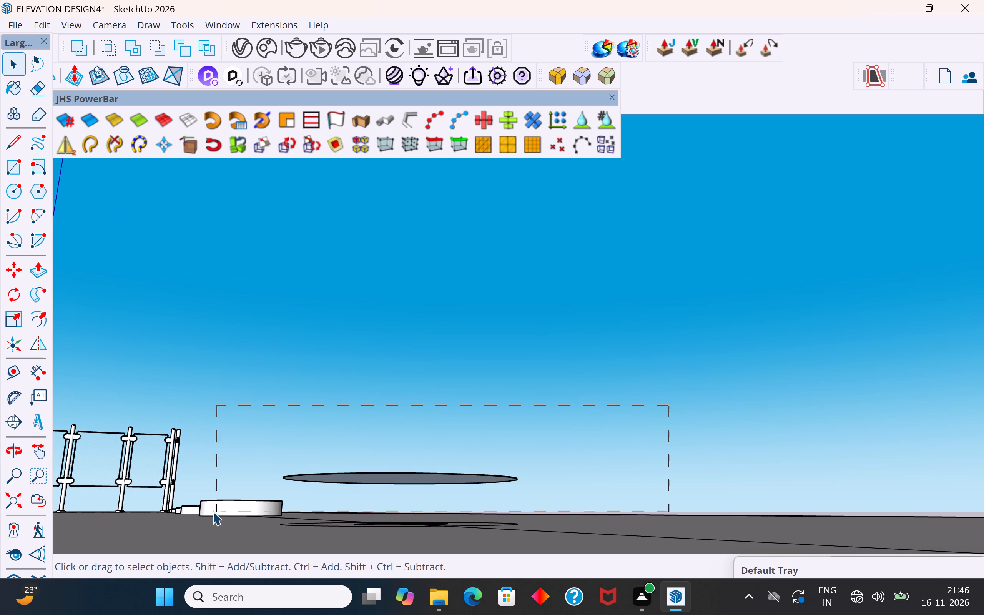
left_click_drag(213, 511, 193, 505)
key("Delete")
Save the ELEVATION DESIGN4 model.
scroll(228, 518, "up", 4)
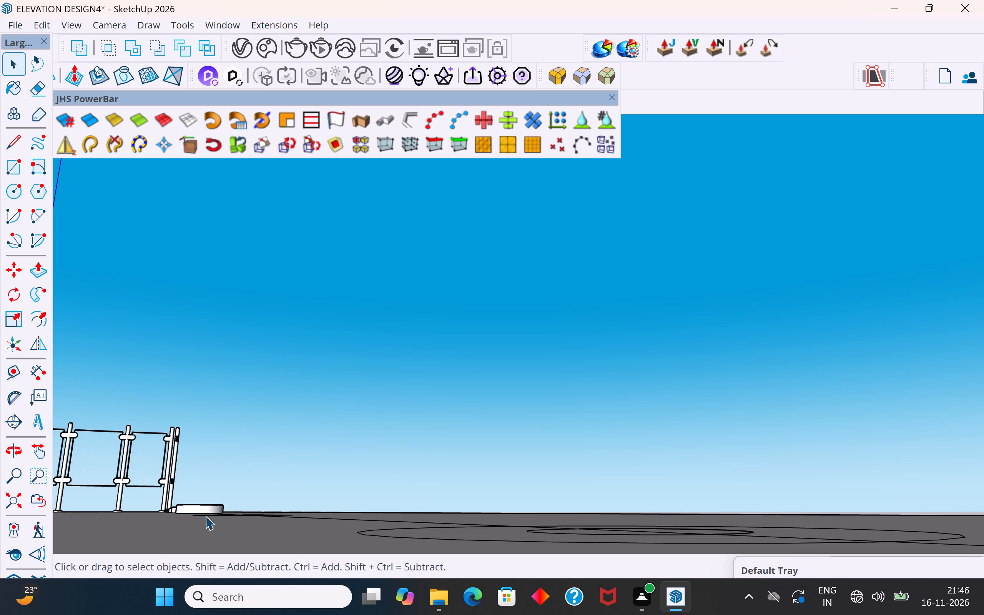
scroll(205, 516, "up", 3)
scroll(357, 427, "down", 3)
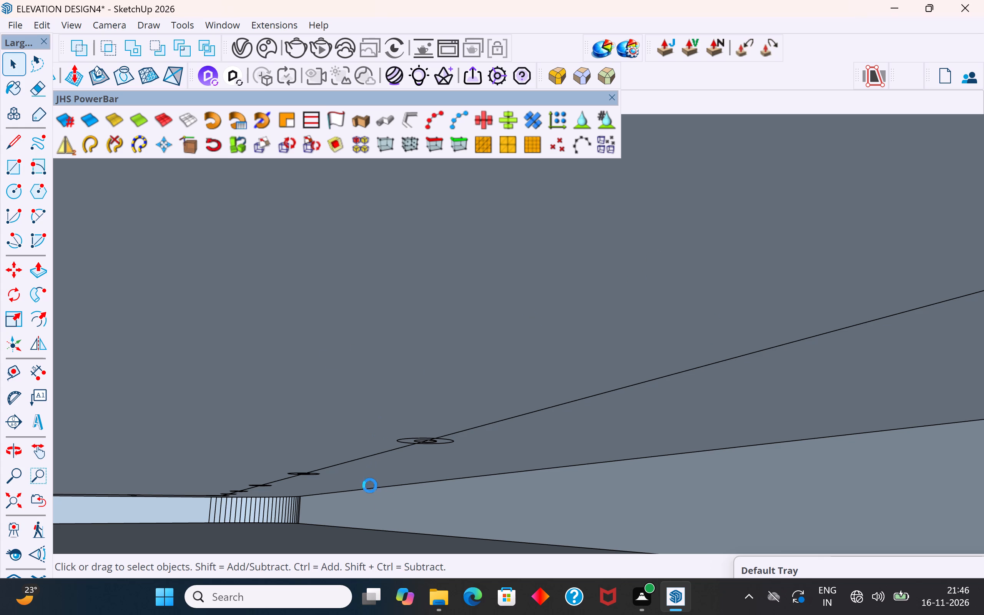
scroll(527, 490, "down", 4)
key("ctrl+s")
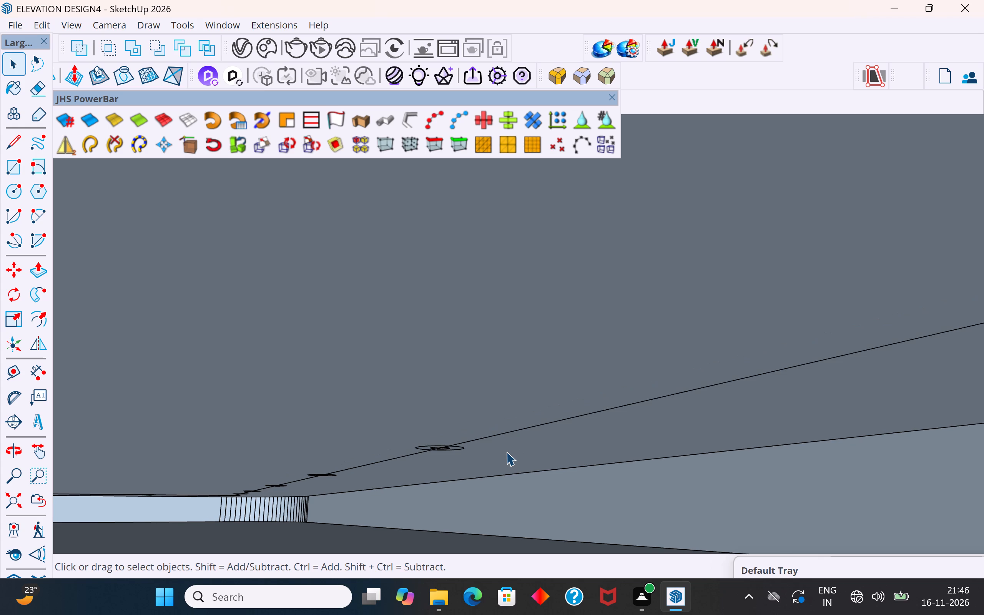
Return to the roof line beside the stairwell and delete the top rim of the nearest intact base disc.
scroll(509, 485, "down", 6)
middle_click_drag(565, 443, 540, 492)
scroll(477, 455, "down", 3)
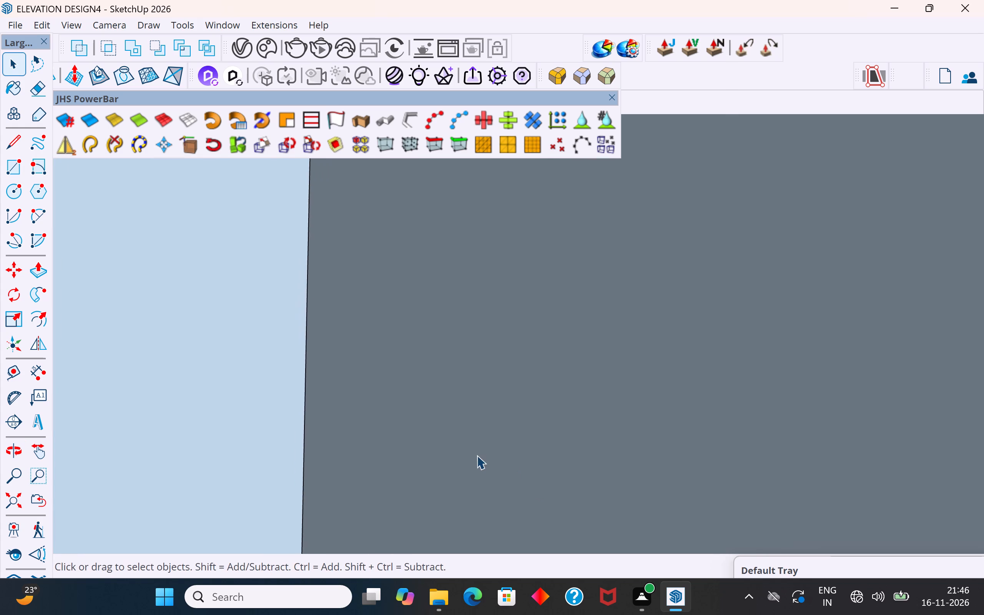
scroll(477, 455, "down", 20)
scroll(477, 455, "down", 14)
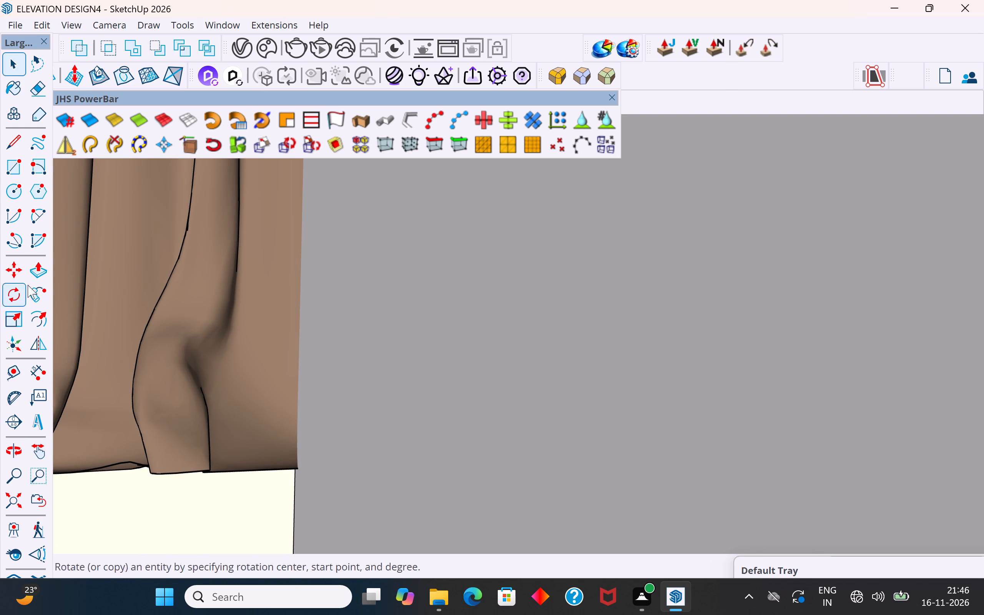
scroll(162, 386, "down", 12)
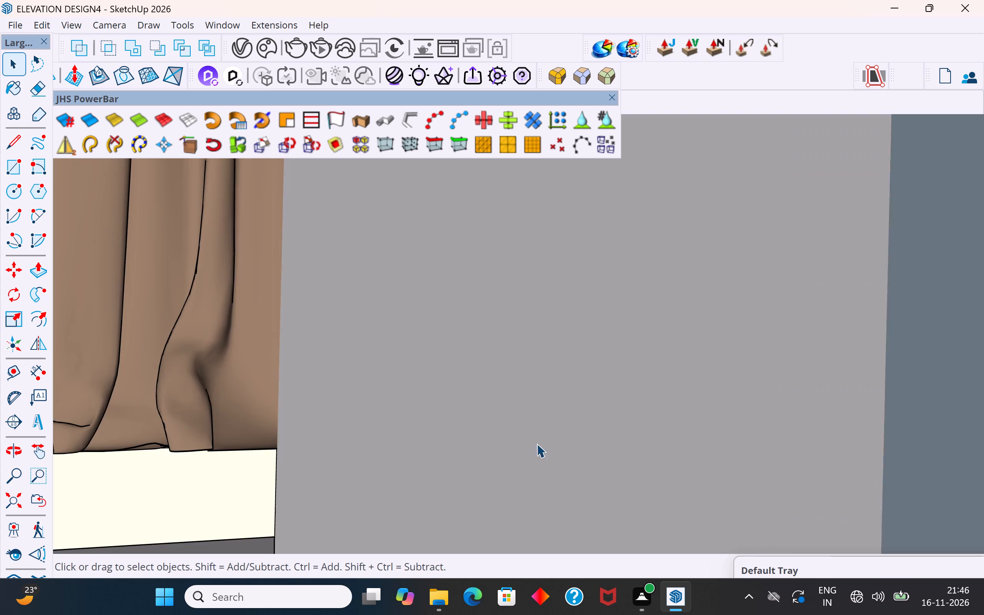
scroll(537, 444, "down", 20)
scroll(537, 444, "down", 20)
scroll(537, 444, "down", 10)
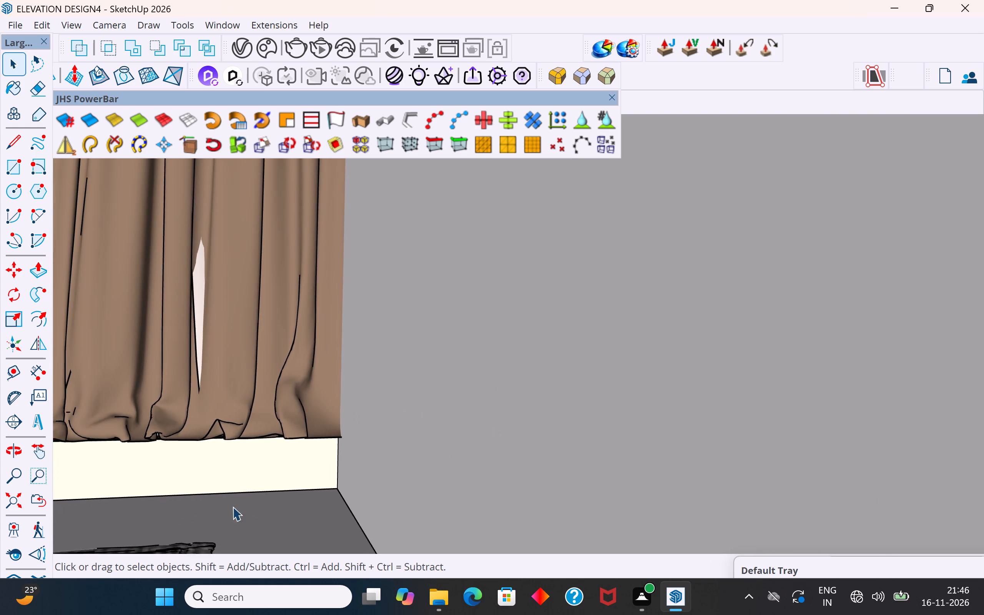
left_click(14, 500)
middle_click_drag(453, 341, 497, 464)
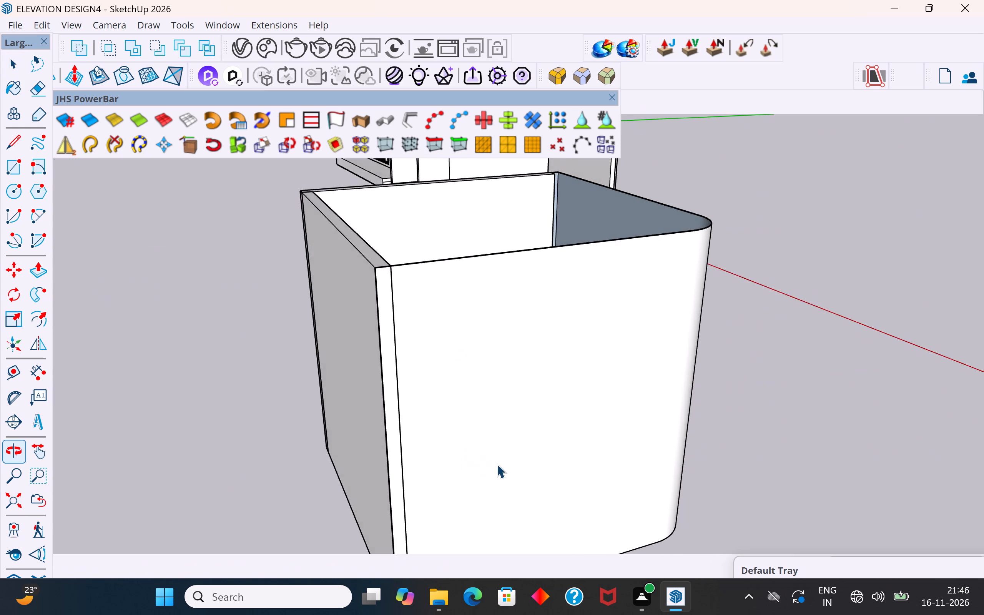
middle_click_drag(497, 464, 484, 470)
scroll(609, 430, "down", 16)
scroll(584, 380, "down", 5)
scroll(589, 233, "up", 16)
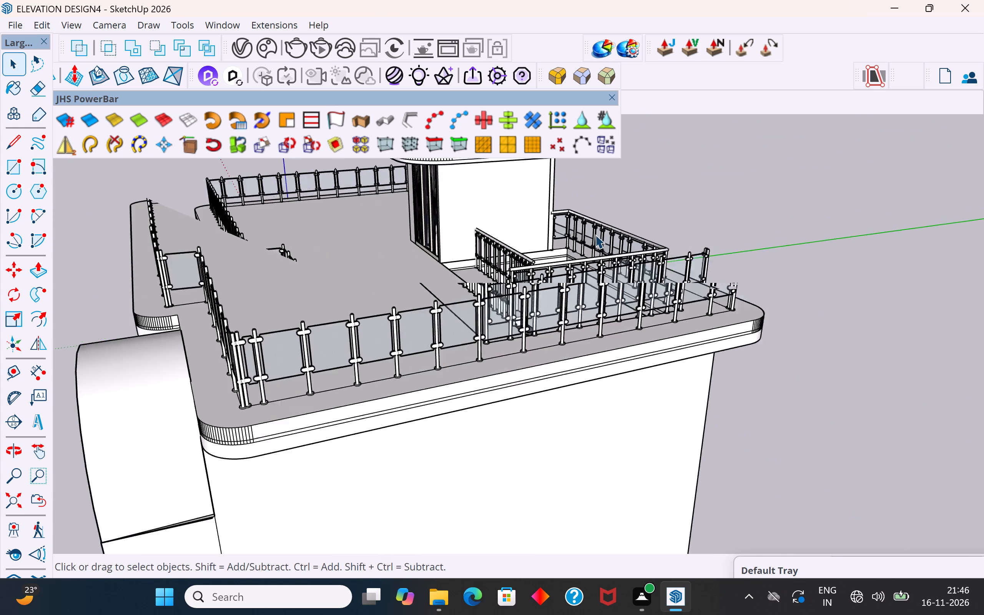
scroll(595, 234, "up", 8)
middle_click_drag(605, 258, 489, 394)
scroll(582, 336, "down", 7)
scroll(630, 281, "up", 1)
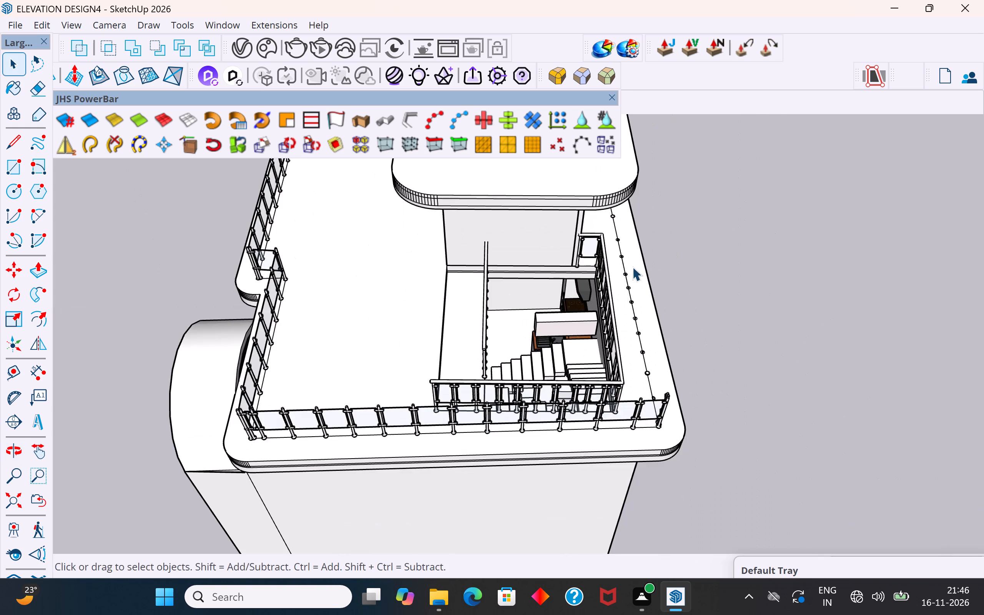
scroll(632, 267, "up", 5)
middle_click_drag(644, 225, 602, 181)
scroll(602, 181, "down", 6)
middle_click_drag(653, 204, 625, 150)
scroll(624, 239, "up", 3)
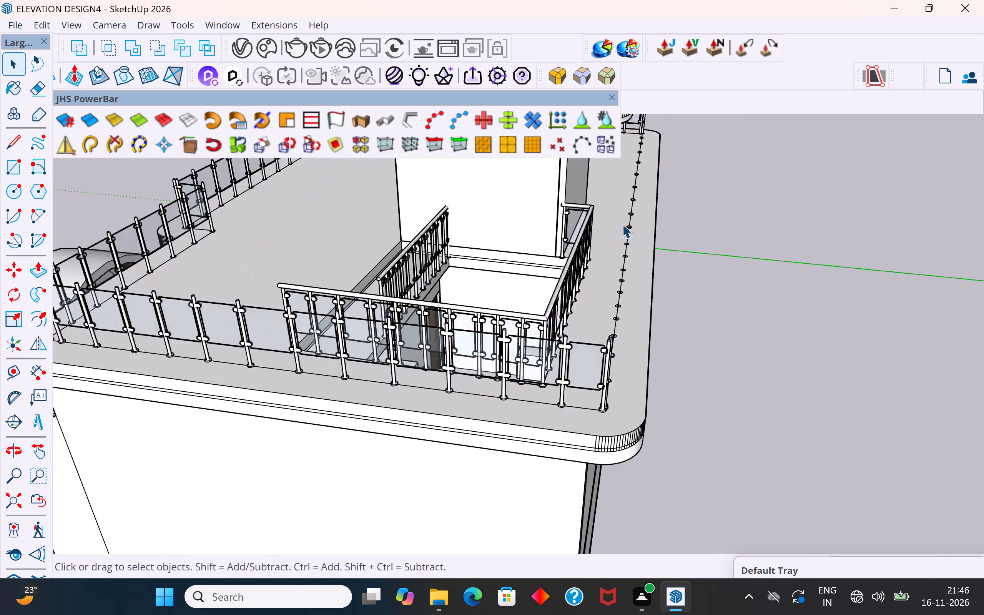
scroll(622, 224, "up", 8)
middle_click_drag(644, 251, 643, 203)
scroll(627, 203, "up", 14)
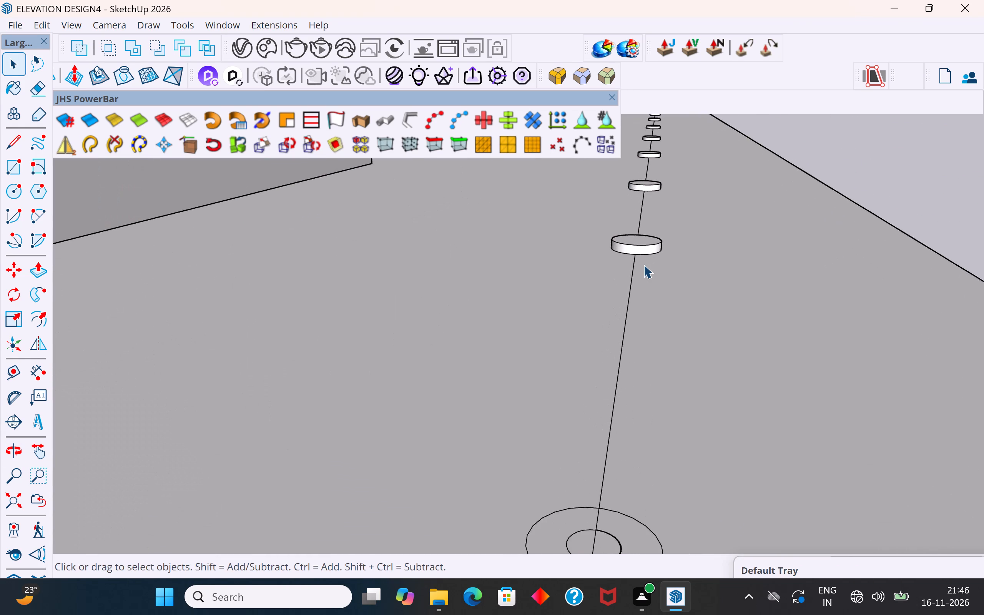
scroll(643, 264, "up", 8)
middle_click_drag(645, 240, 644, 216)
left_click(645, 227)
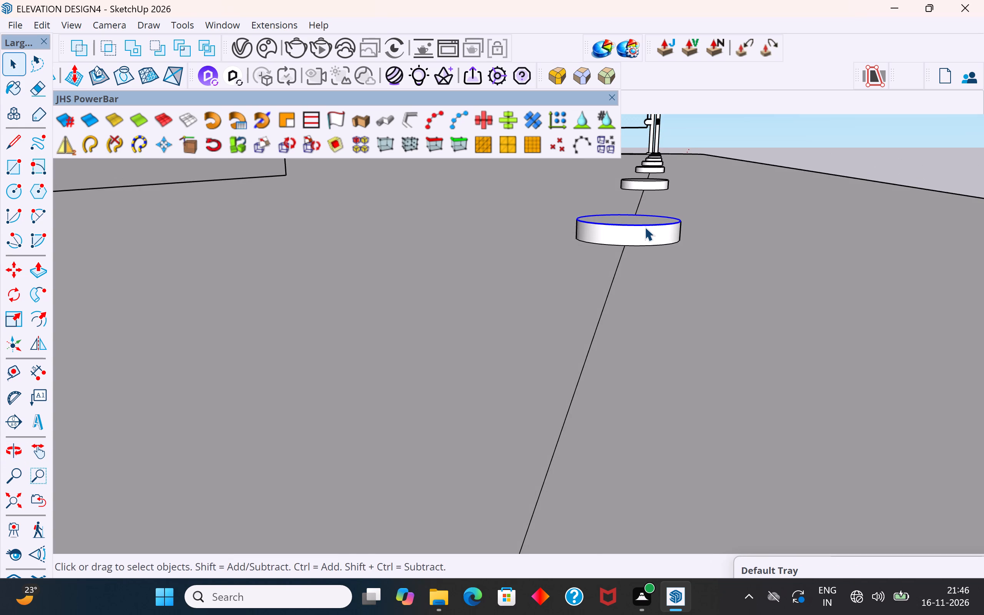
key("Delete")
Delete the side wall of the next base disc along the roof line and its floating top rim.
left_click(650, 184)
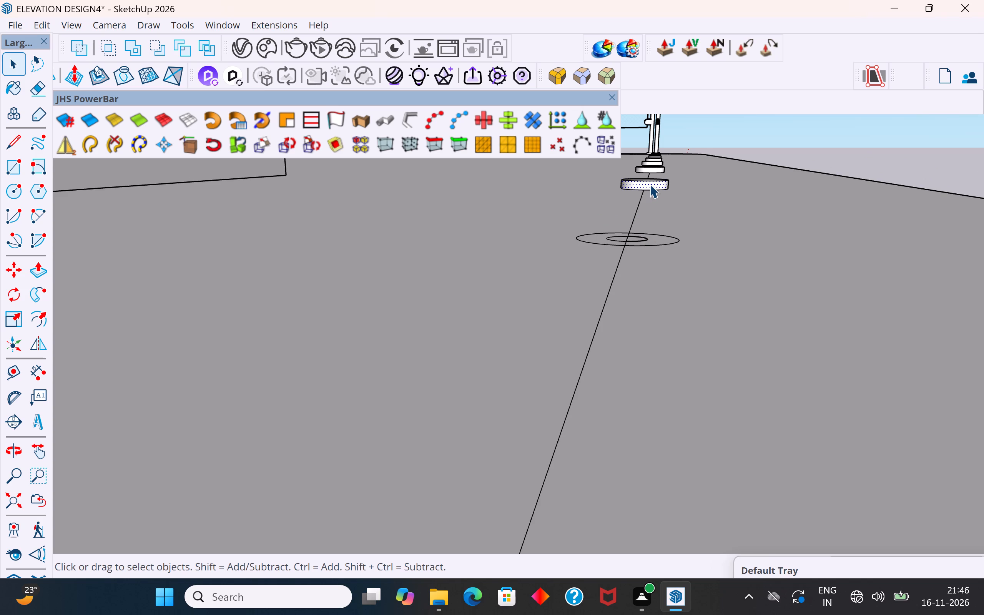
key("Delete")
scroll(650, 184, "up", 4)
left_click(652, 174)
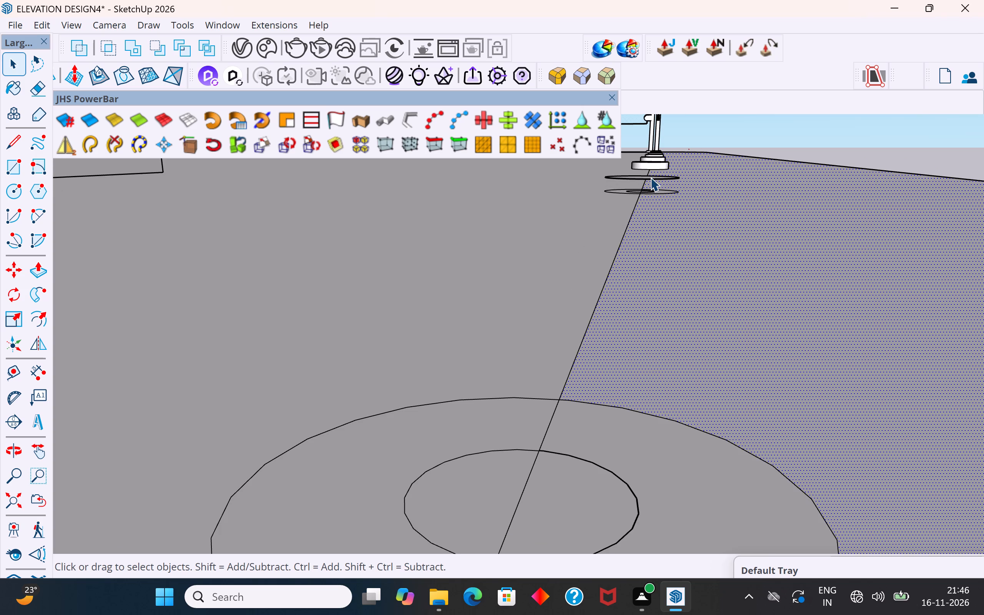
middle_click_drag(638, 186, 680, 175)
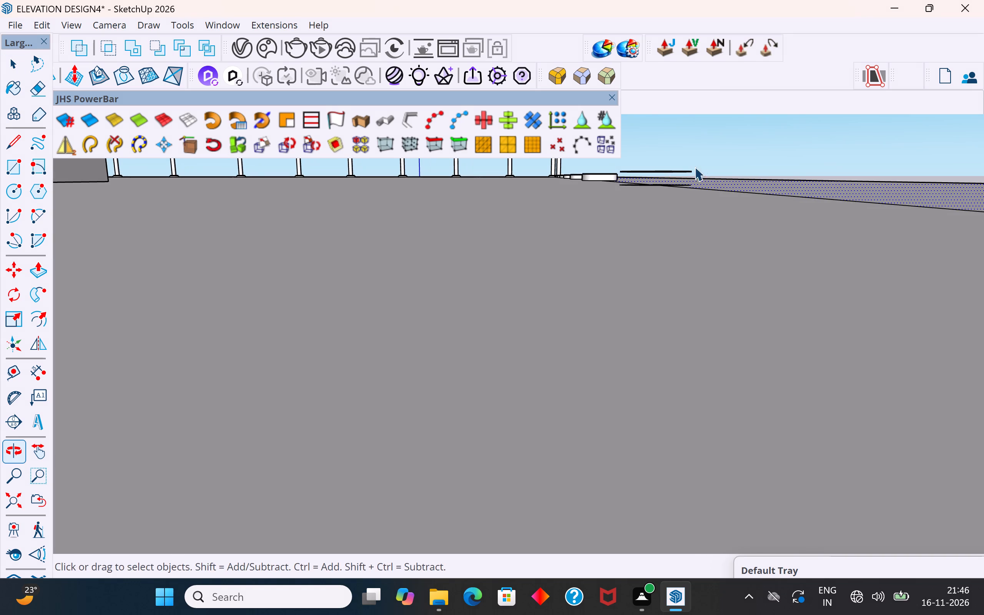
left_click(706, 150)
scroll(636, 173, "up", 6)
middle_click_drag(641, 173, 681, 171)
left_click_drag(751, 151, 594, 176)
key("Delete")
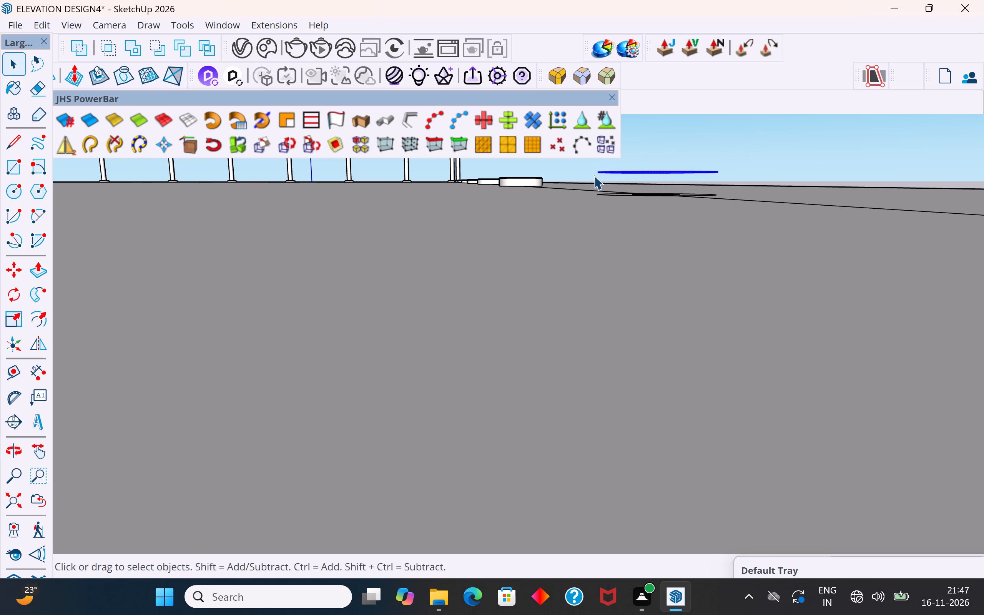
Move the JHS PowerBar clear of the roof line and delete the top rim and side wall of the next base disc.
scroll(512, 190, "up", 8)
middle_click_drag(514, 180, 564, 196)
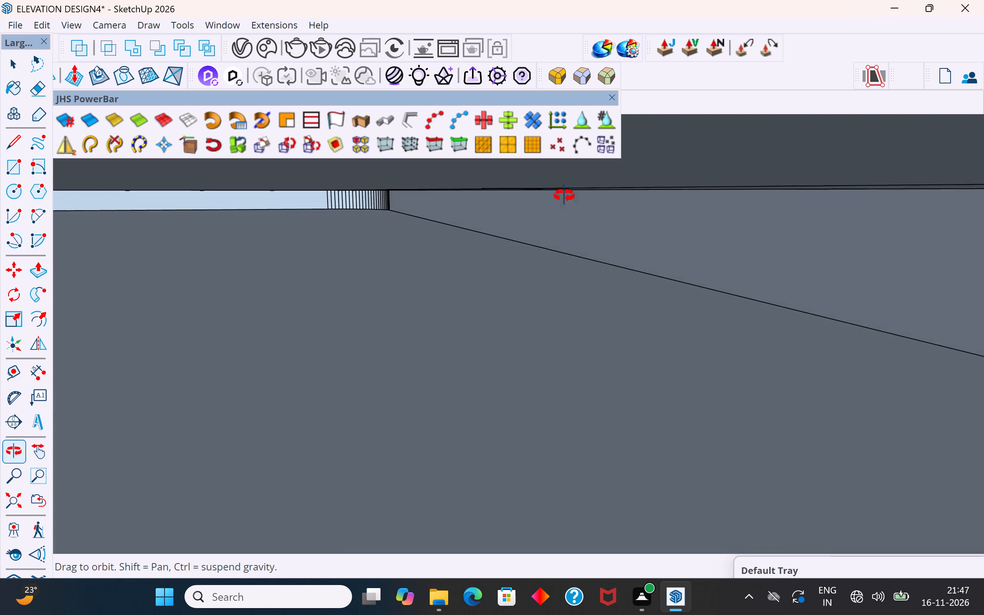
middle_click_drag(564, 196, 574, 191)
left_click_drag(523, 93, 428, 347)
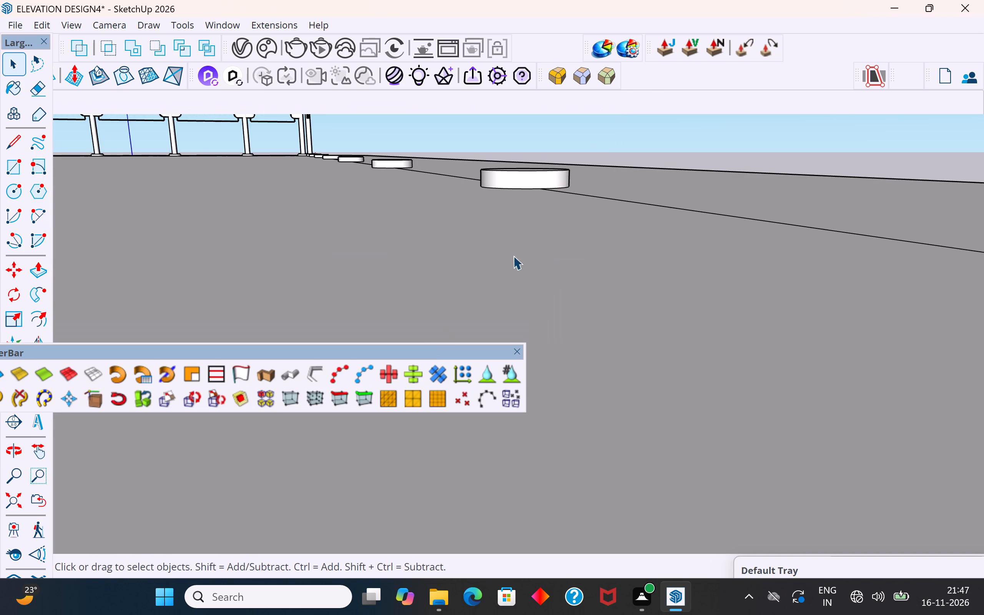
middle_click_drag(525, 186, 573, 175)
scroll(539, 177, "up", 2)
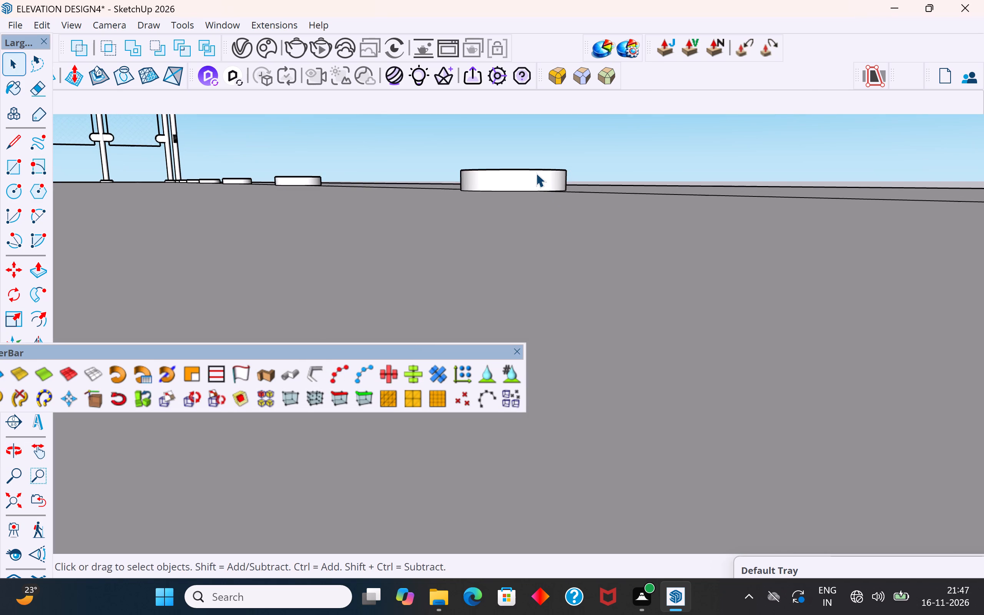
scroll(536, 173, "up", 3)
middle_click_drag(541, 173, 565, 170)
left_click_drag(616, 146, 409, 174)
key("Delete")
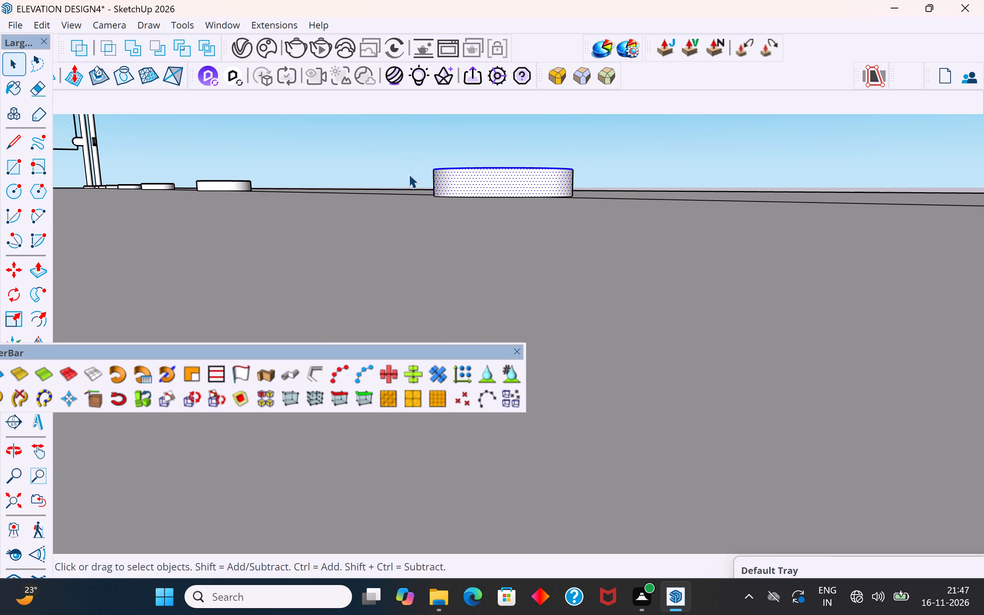
Delete the top and side wall of the next intact base disc along the roof line.
scroll(197, 186, "up", 9)
scroll(193, 188, "down", 4)
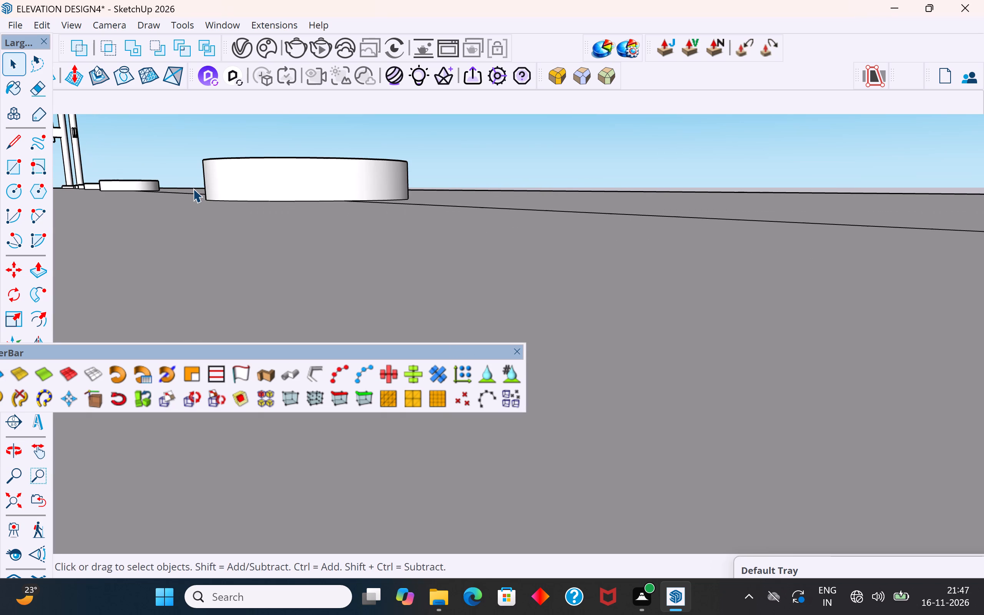
middle_click_drag(193, 188, 209, 188)
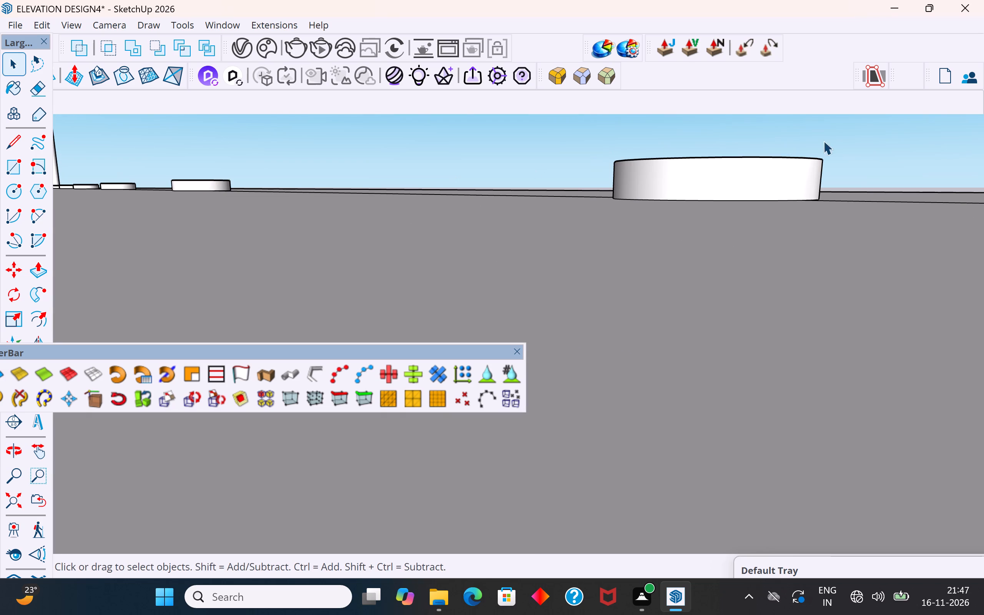
left_click_drag(849, 142, 581, 183)
key("Delete")
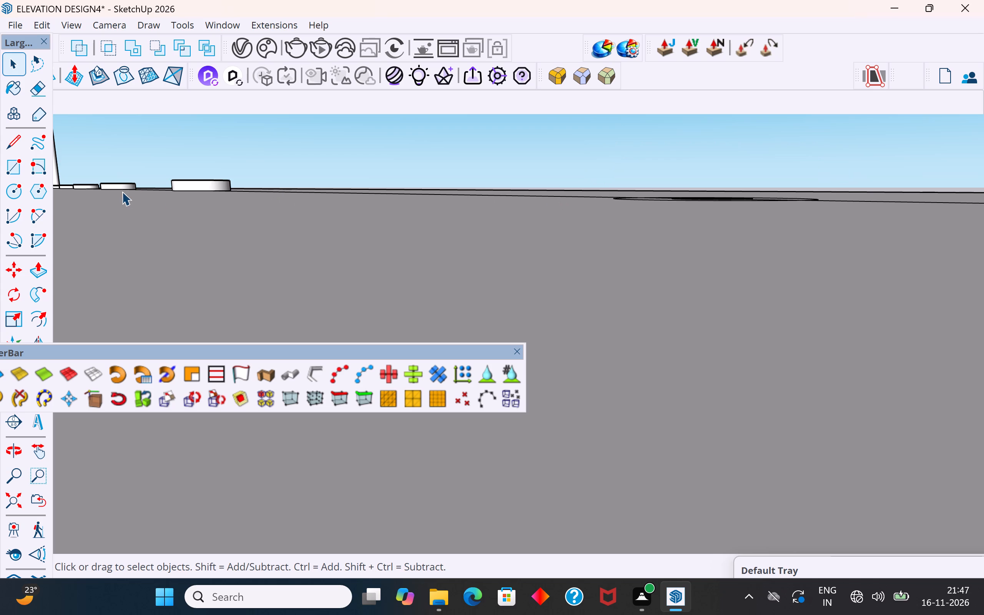
Delete the top and side wall of the next large base disc along the roof line.
scroll(121, 191, "up", 3)
scroll(153, 188, "up", 8)
left_click_drag(608, 130, 441, 163)
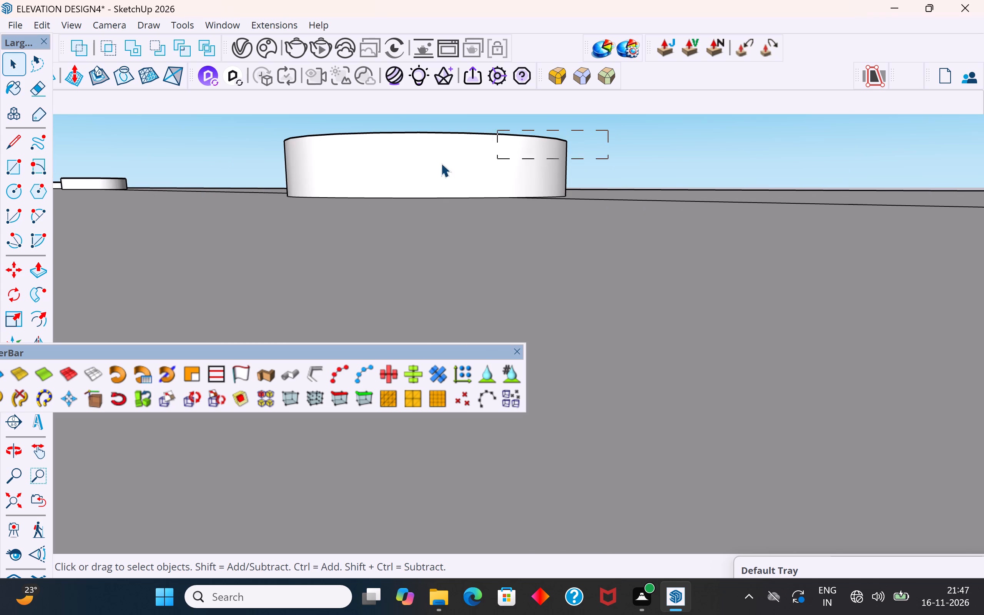
left_click_drag(441, 163, 241, 160)
key("Delete")
Delete the top and side wall of the following base disc, further along the roof line towards the far corner.
scroll(67, 183, "up", 3)
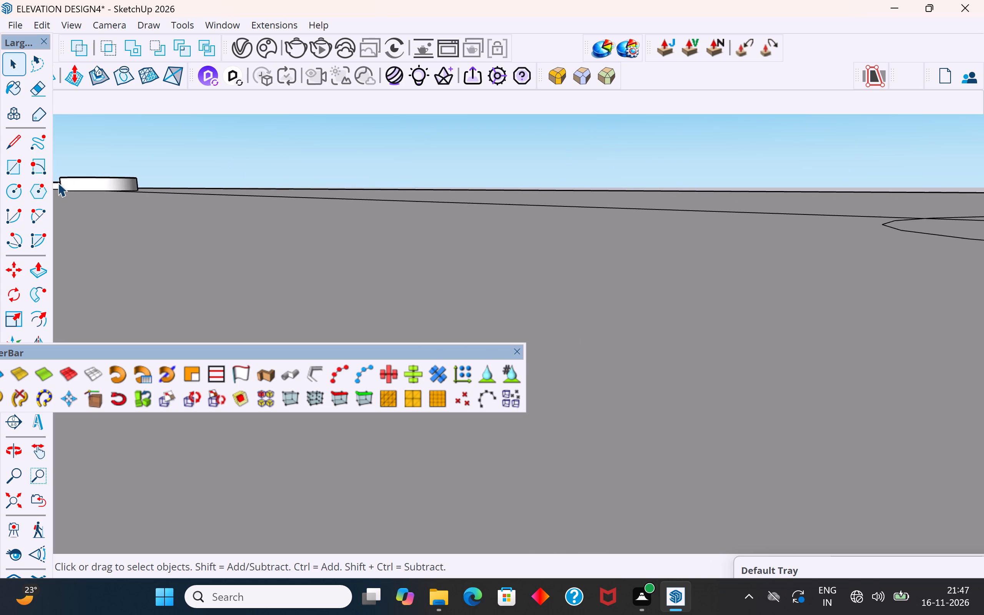
scroll(58, 183, "up", 1)
scroll(438, 231, "down", 15)
scroll(128, 209, "up", 4)
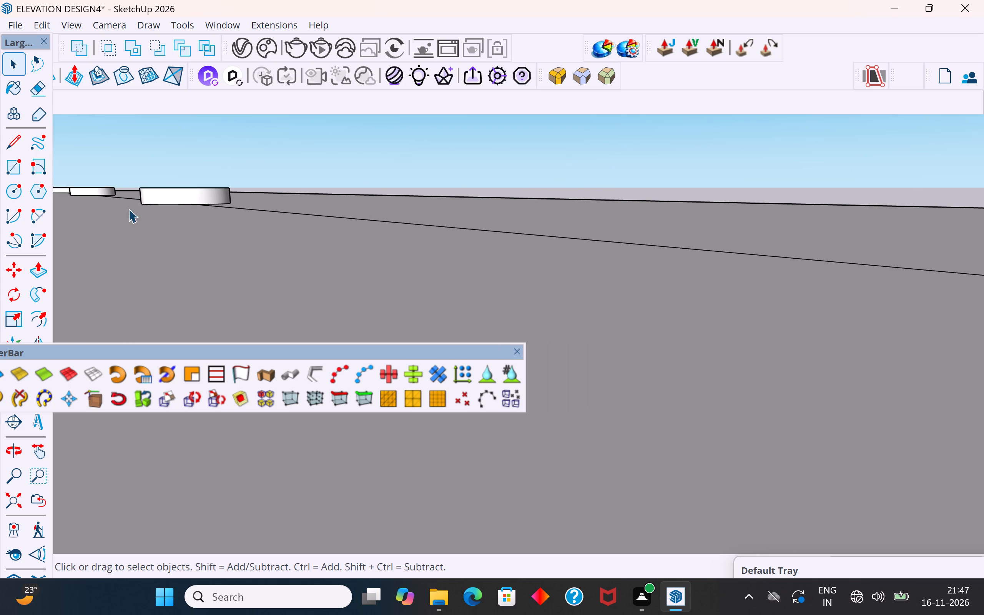
scroll(128, 209, "up", 5)
middle_click_drag(144, 199, 187, 197)
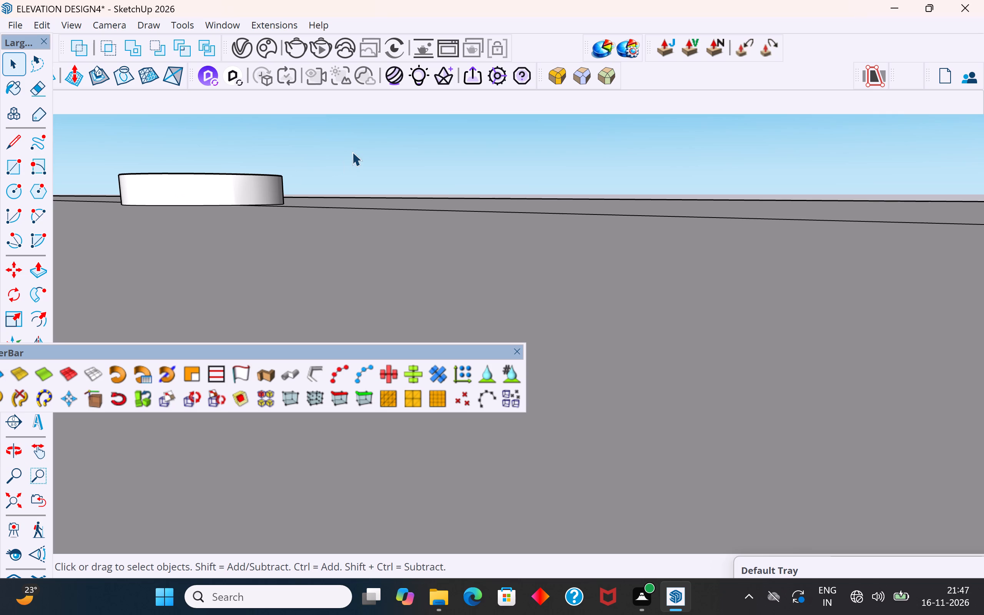
left_click_drag(350, 152, 98, 180)
key("Delete")
Delete the top and side wall of the base disc third from the double railing poles at the far corner.
scroll(513, 261, "down", 15)
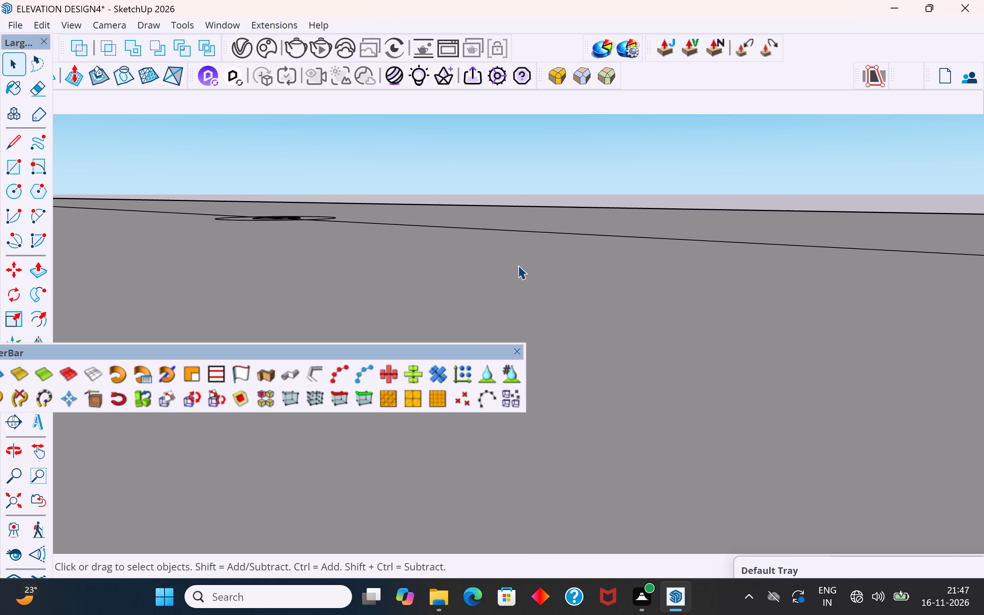
scroll(518, 265, "down", 2)
middle_click_drag(519, 266, 499, 268)
scroll(731, 284, "down", 5)
middle_click_drag(715, 295, 608, 305)
scroll(329, 201, "up", 2)
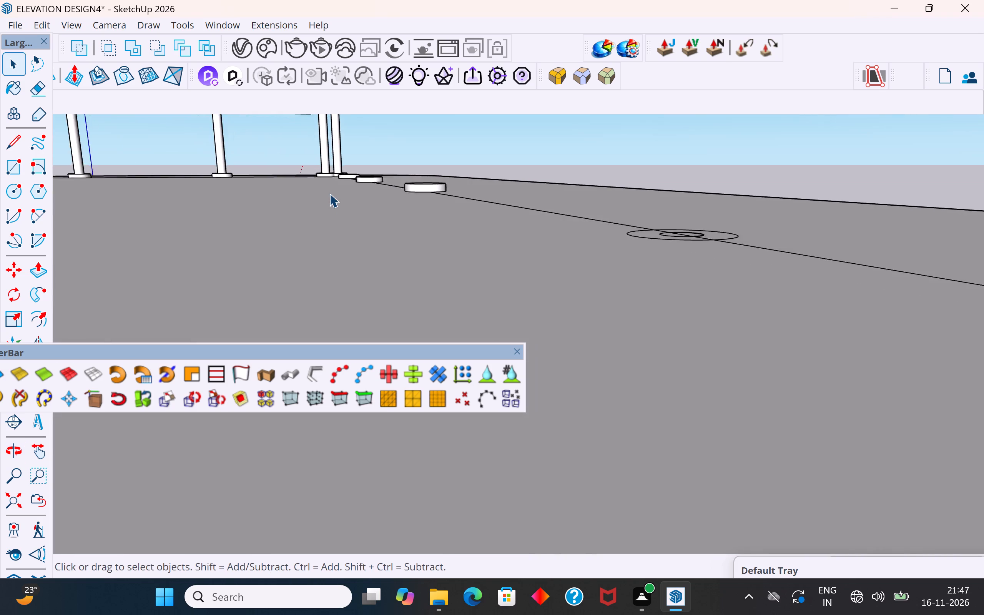
scroll(329, 193, "up", 7)
scroll(401, 209, "down", 5)
scroll(573, 249, "down", 2)
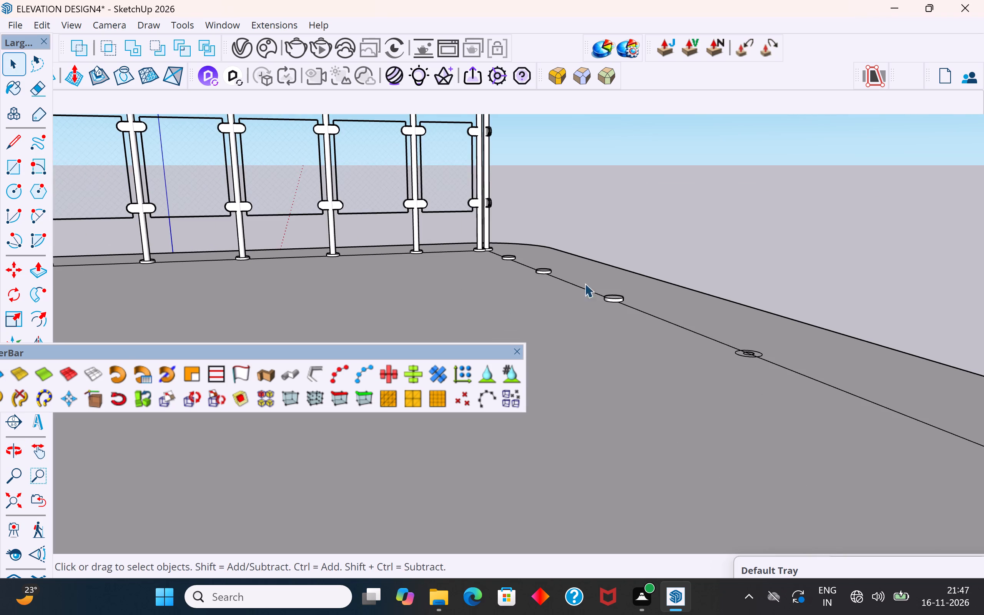
middle_click_drag(678, 342, 701, 329)
scroll(607, 296, "up", 12)
middle_click_drag(637, 278, 638, 268)
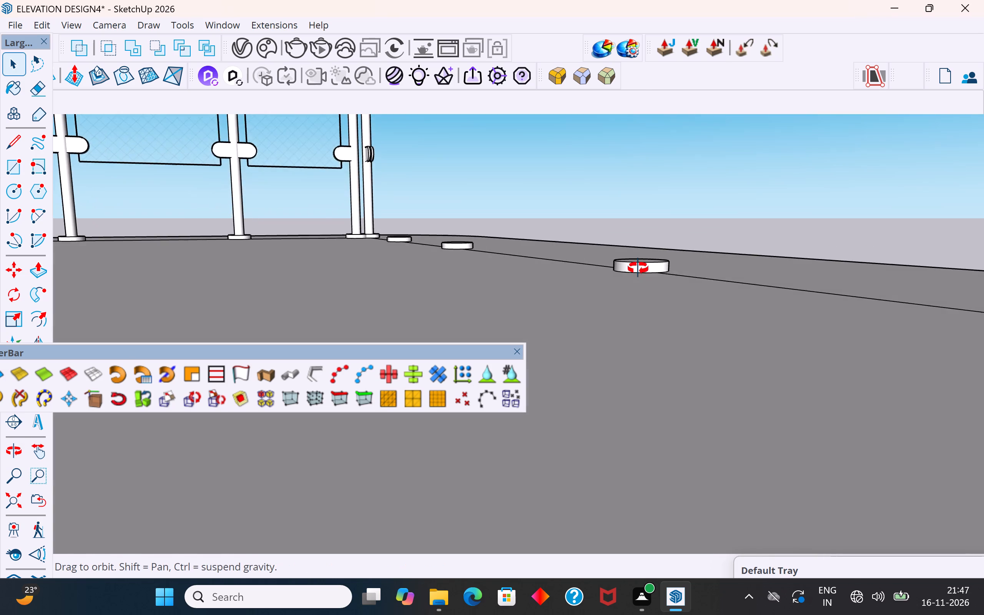
middle_click_drag(638, 268, 658, 259)
scroll(638, 268, "up", 1)
left_click_drag(703, 234, 612, 254)
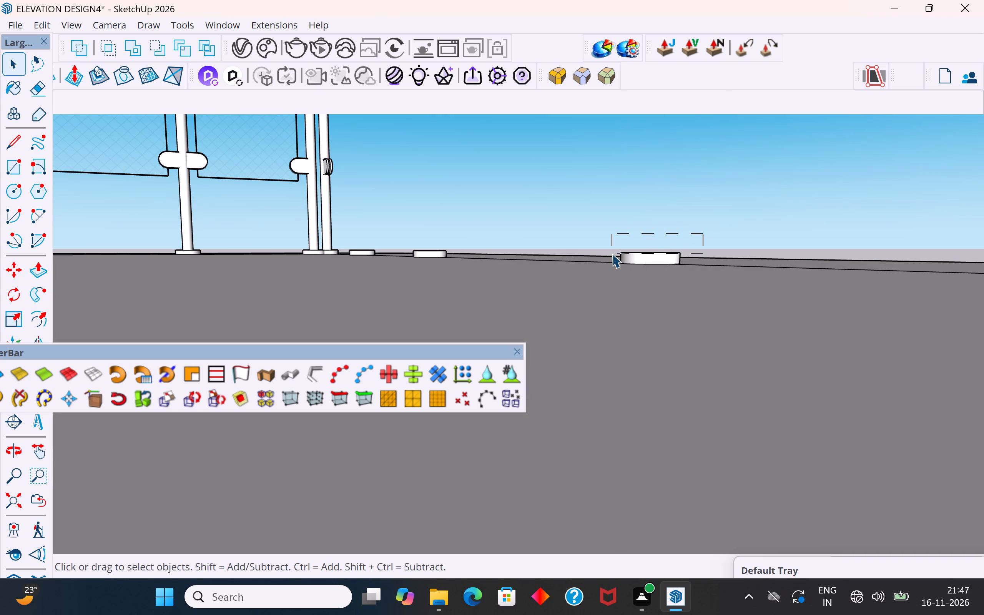
left_click_drag(612, 254, 612, 256)
key("Delete")
Delete the top and side wall of the base disc second from the far corner's railing poles.
scroll(404, 264, "up", 6)
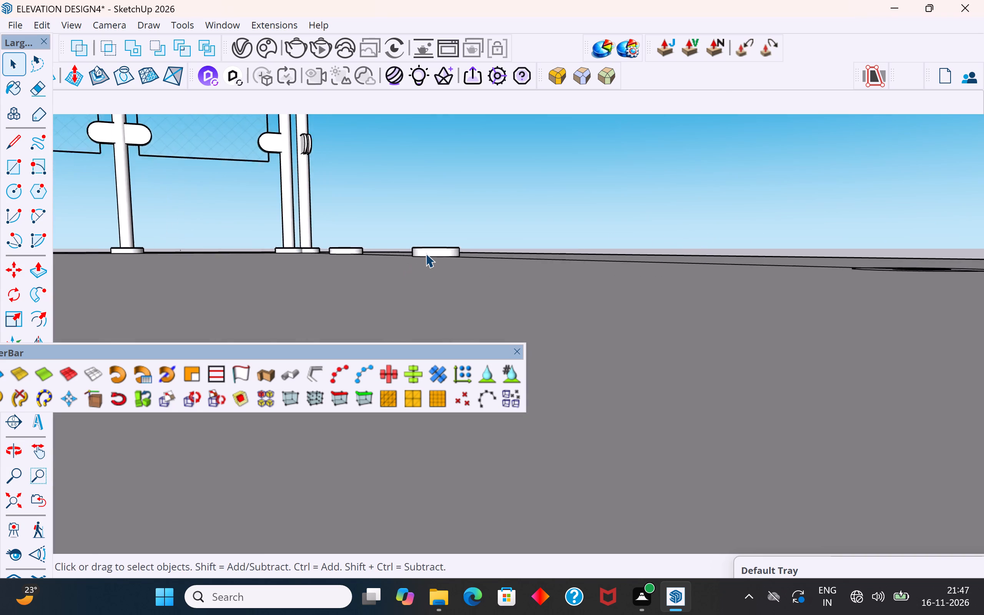
scroll(426, 253, "up", 6)
middle_click_drag(426, 253, 443, 252)
left_click_drag(549, 217, 376, 246)
key("Delete")
Delete the top and side wall of the last base disc beside the far corner's double railing poles.
scroll(277, 248, "up", 6)
middle_click_drag(245, 257, 293, 258)
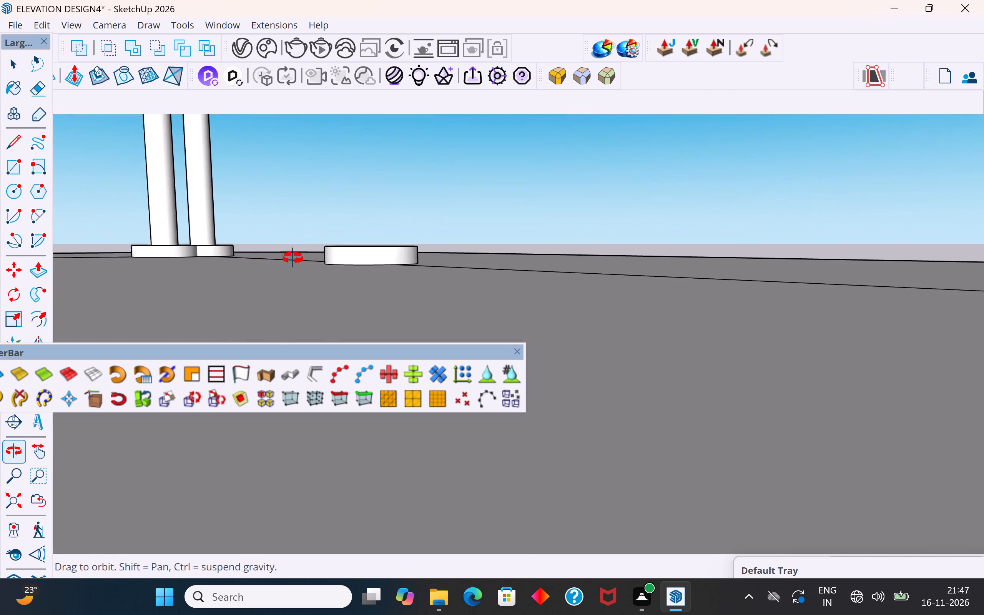
middle_click_drag(293, 258, 329, 258)
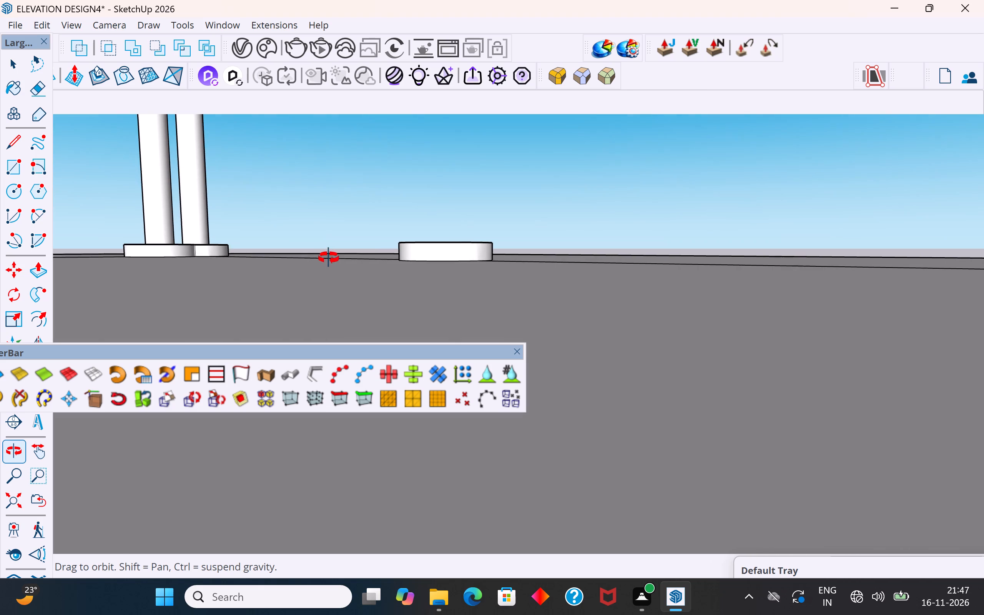
middle_click_drag(329, 258, 327, 257)
left_click_drag(540, 214, 366, 245)
key("Delete")
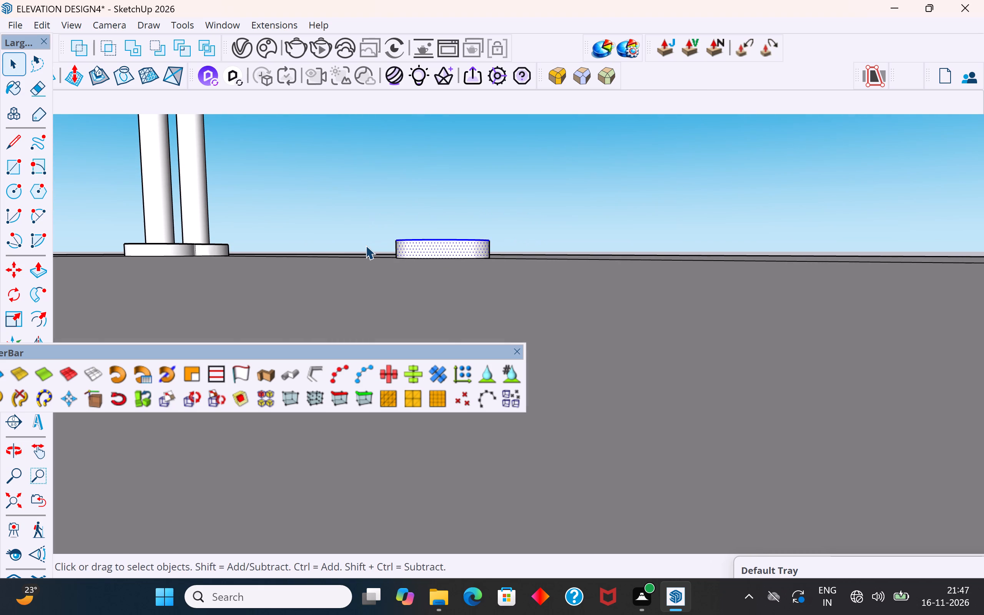
Close the JHS PowerBar floating over the roof view.
middle_click_drag(478, 231, 448, 268)
scroll(437, 319, "down", 12)
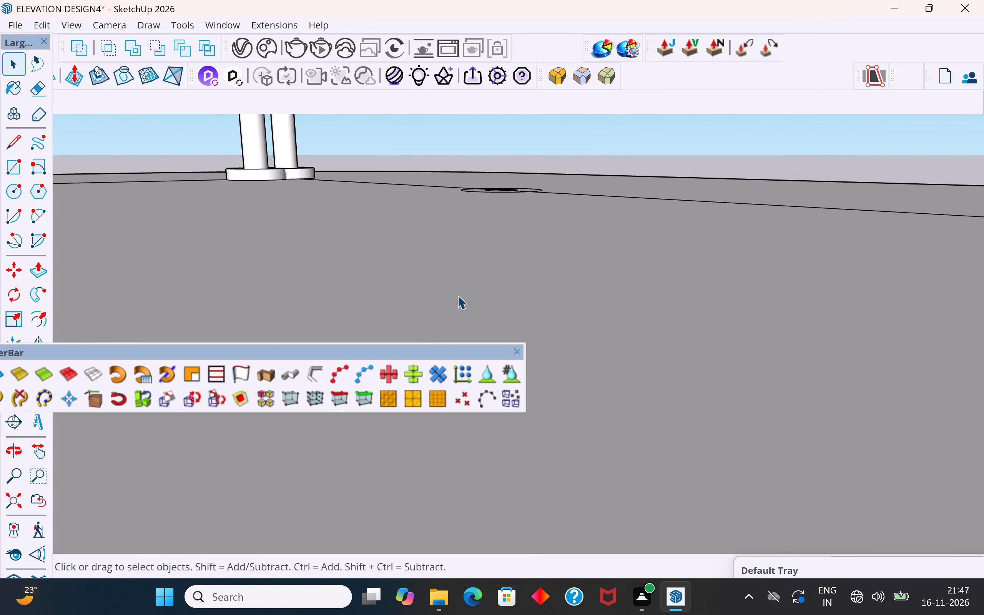
scroll(542, 162, "up", 3)
scroll(454, 268, "down", 11)
middle_click_drag(608, 243, 653, 324)
scroll(440, 374, "down", 20)
scroll(440, 374, "down", 3)
middle_click_drag(670, 210, 344, 266)
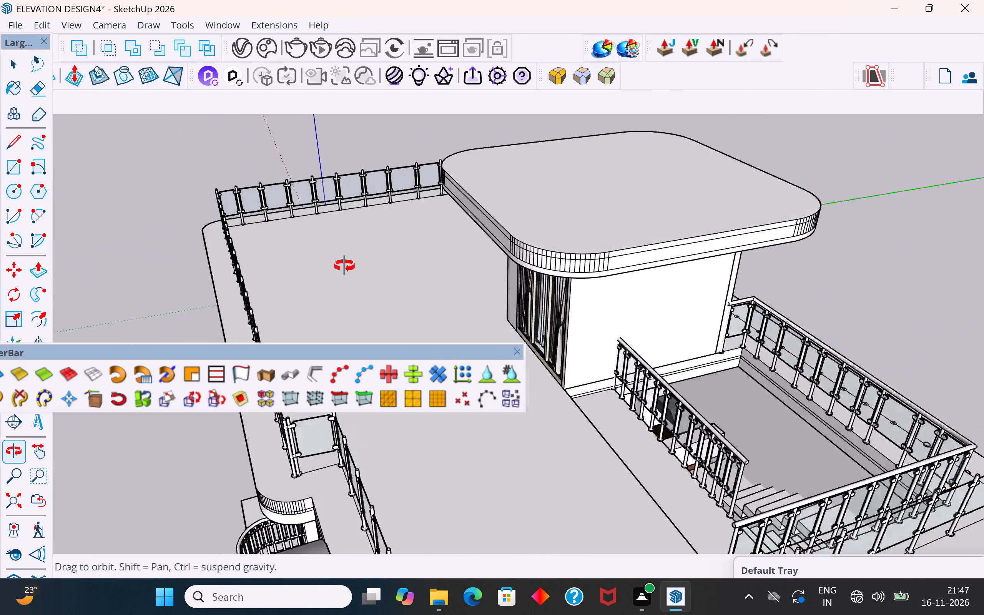
middle_click_drag(344, 266, 172, 319)
scroll(612, 210, "down", 5)
scroll(651, 417, "up", 1)
scroll(680, 219, "down", 4)
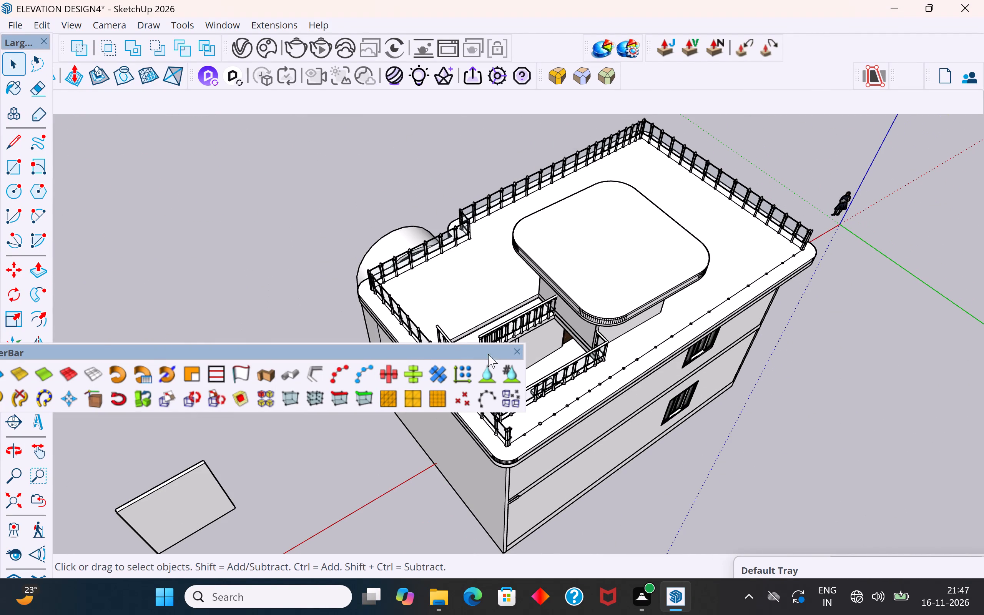
left_click(517, 350)
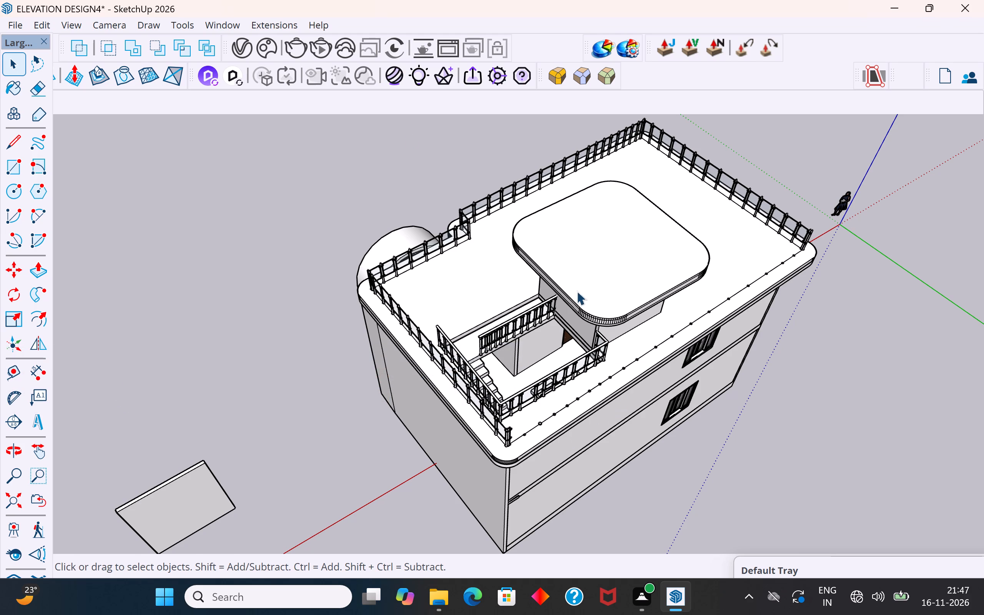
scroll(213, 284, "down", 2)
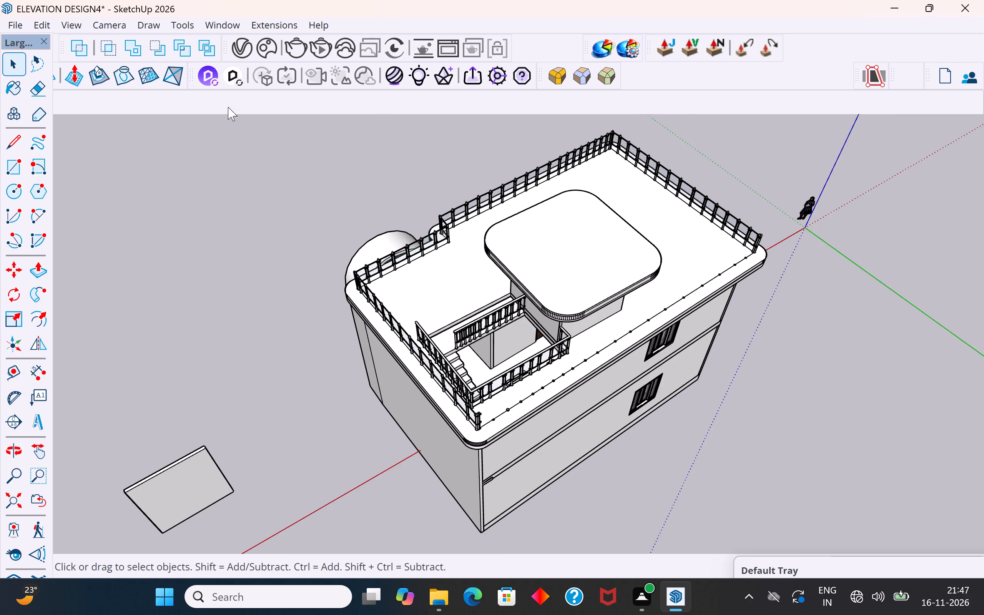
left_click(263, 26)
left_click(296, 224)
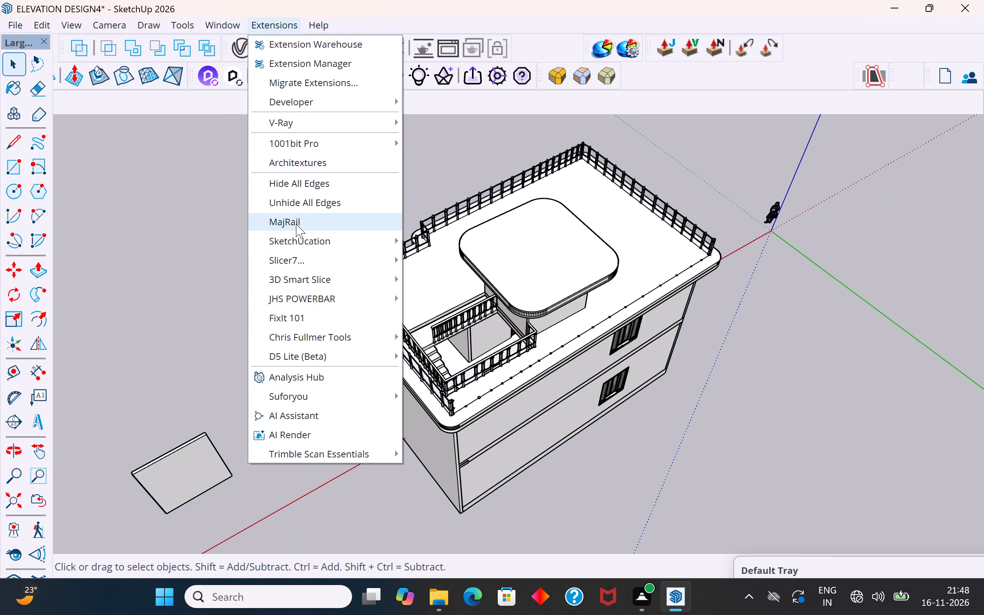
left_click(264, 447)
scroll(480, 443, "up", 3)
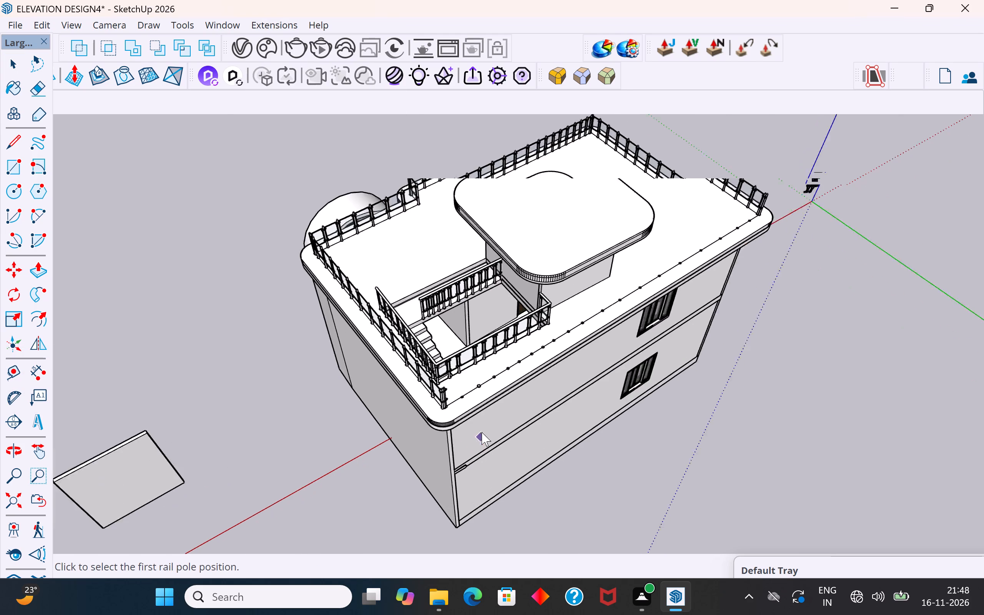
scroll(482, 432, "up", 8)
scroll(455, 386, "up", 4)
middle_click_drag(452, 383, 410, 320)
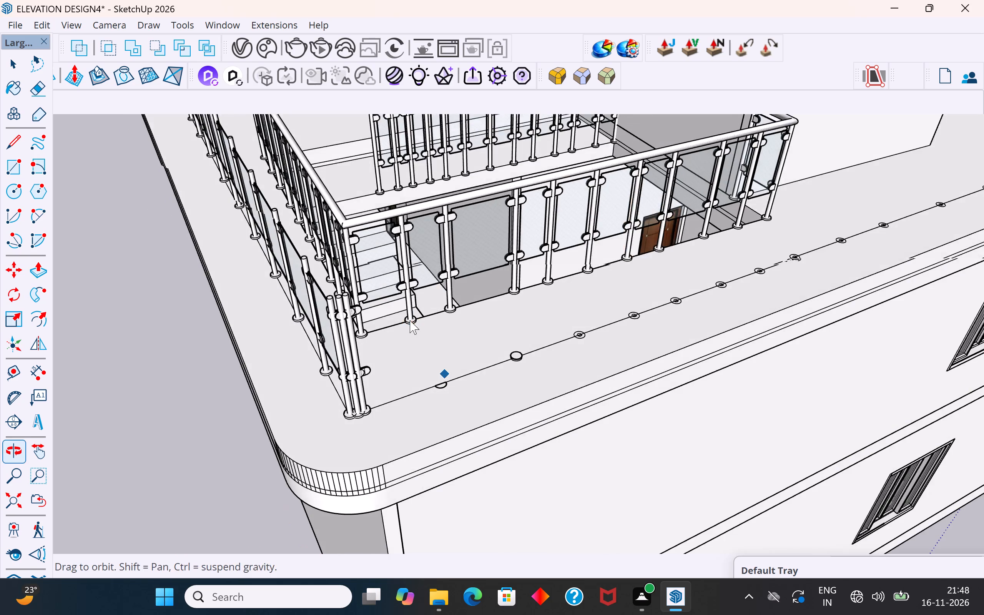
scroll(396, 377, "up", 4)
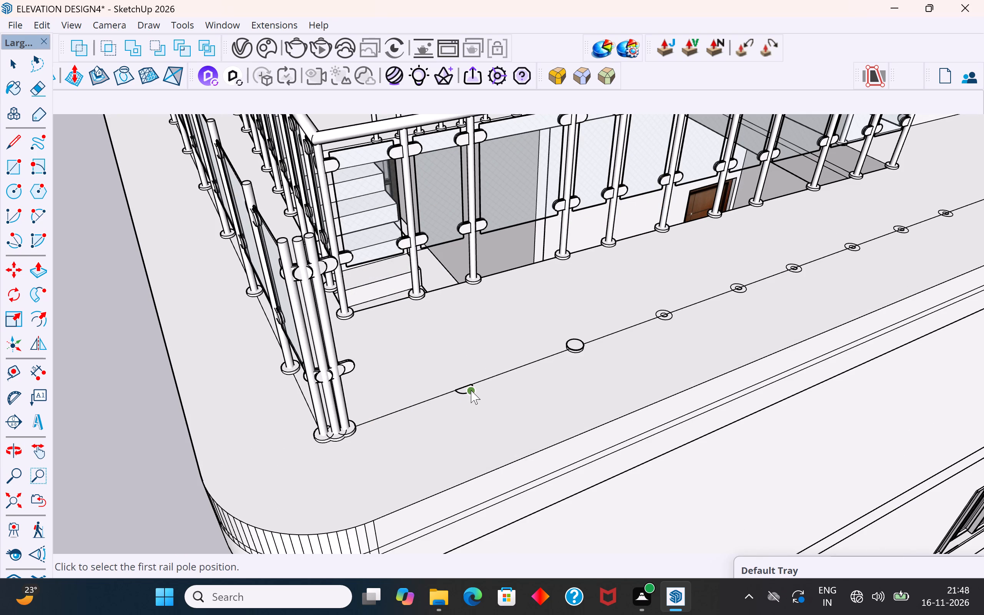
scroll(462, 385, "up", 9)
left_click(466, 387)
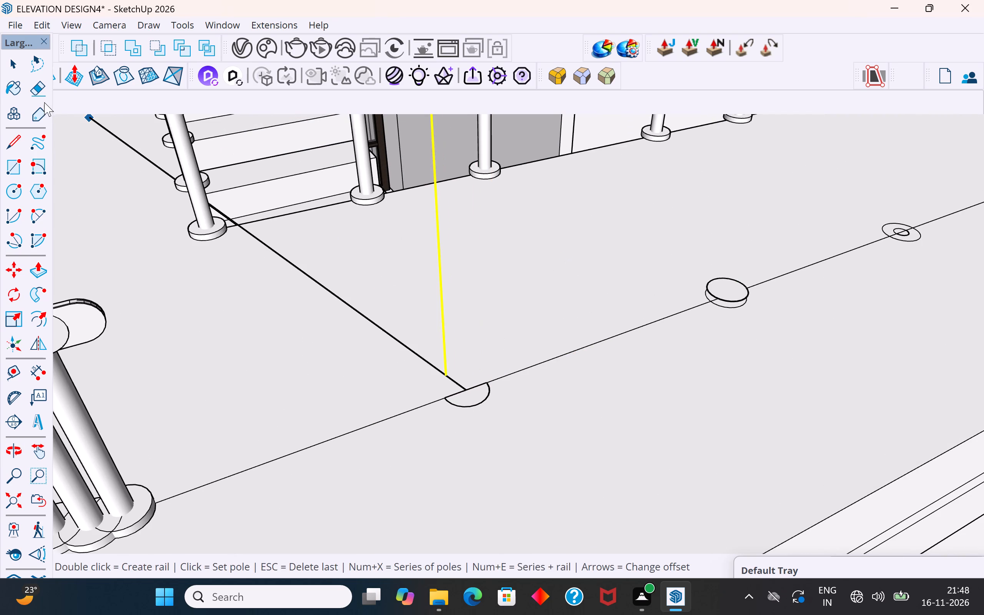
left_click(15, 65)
Delete the floating top rim above the base circle nearest the half circle by the stairwell-side corner poles.
scroll(631, 260, "up", 2)
middle_click_drag(711, 301, 738, 123)
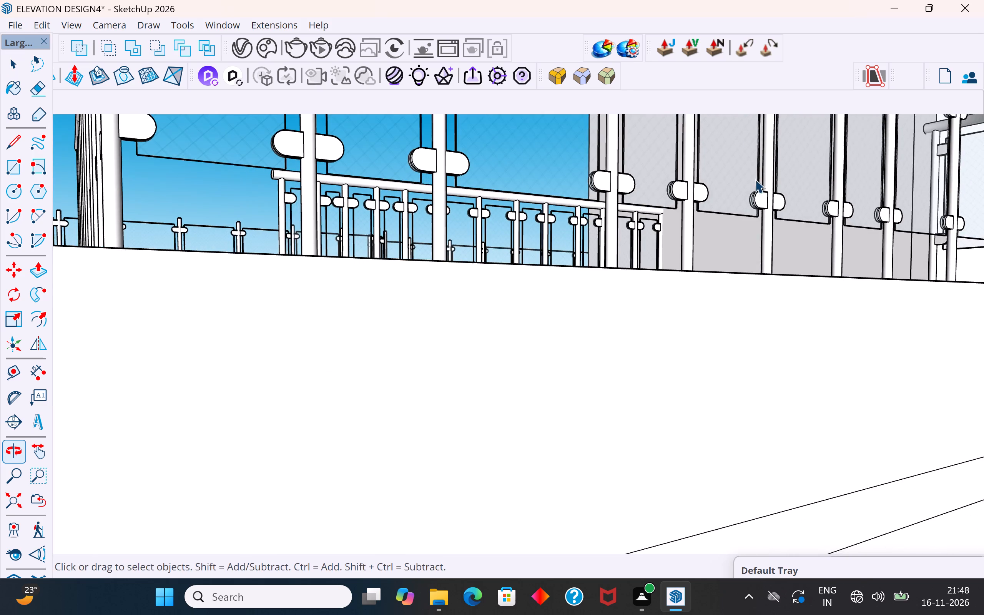
middle_click_drag(763, 268, 773, 296)
scroll(736, 324, "up", 8)
left_click(747, 298)
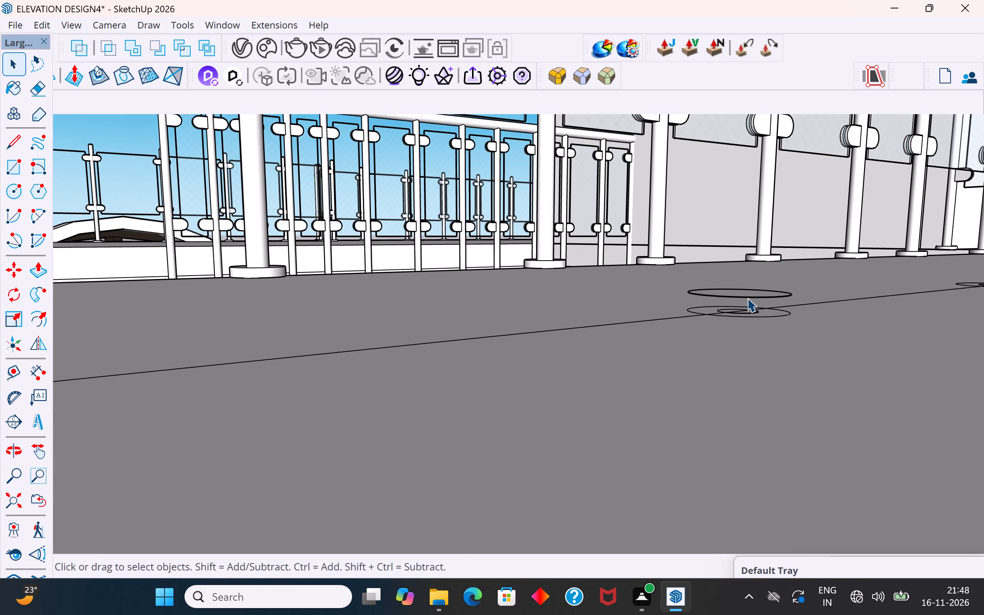
key("Delete")
Start a Type C MajRail railing, 36" high with 2" run offset and 0" perpendicular offset, at the half circle beside the corner poles.
scroll(651, 349, "down", 20)
scroll(651, 349, "down", 4)
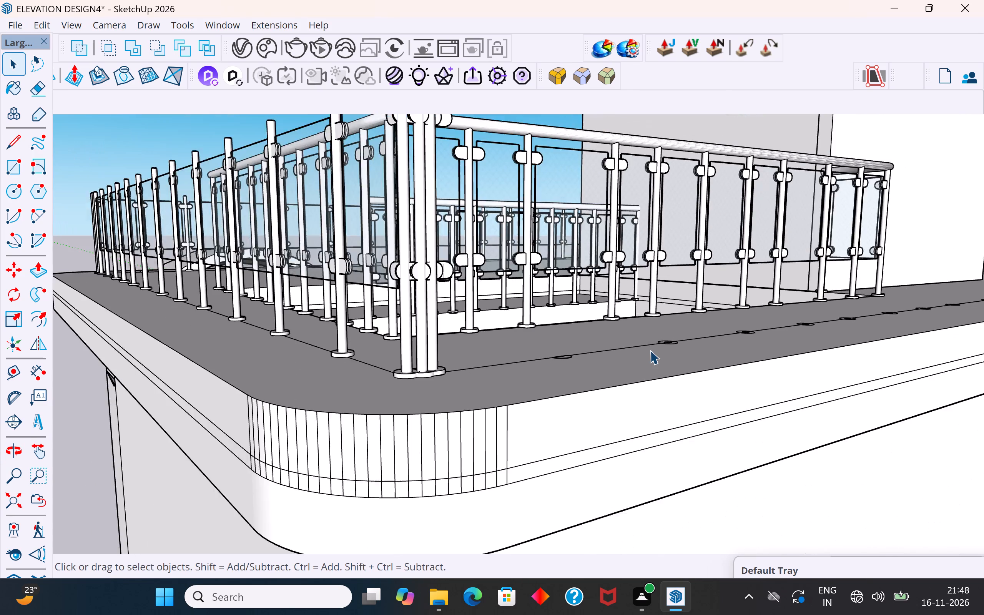
scroll(650, 350, "down", 20)
middle_click_drag(568, 371, 586, 485)
scroll(515, 455, "down", 5)
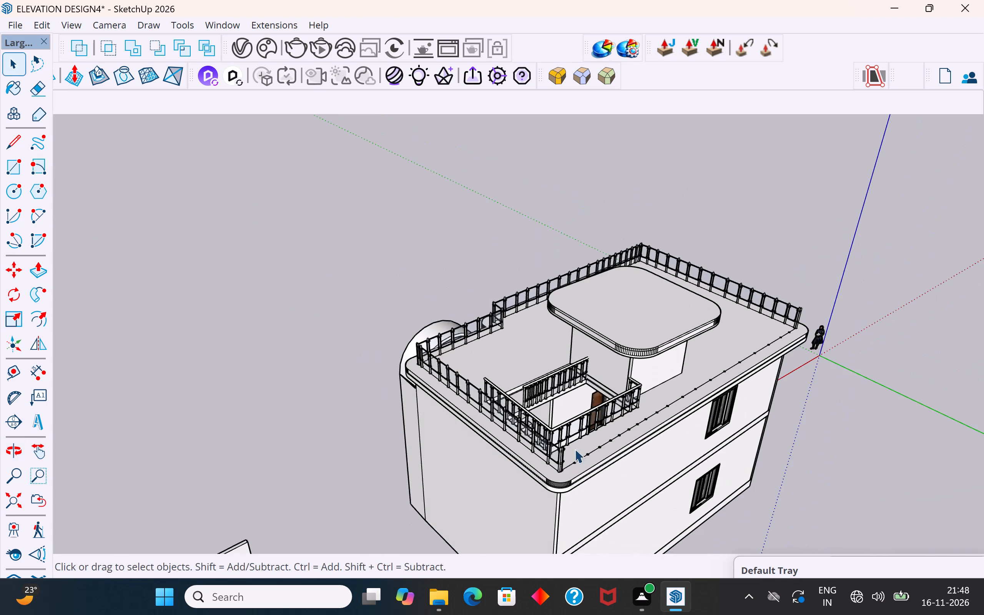
scroll(707, 412, "up", 8)
scroll(642, 317, "down", 4)
scroll(415, 497, "up", 2)
middle_click_drag(406, 502, 400, 497)
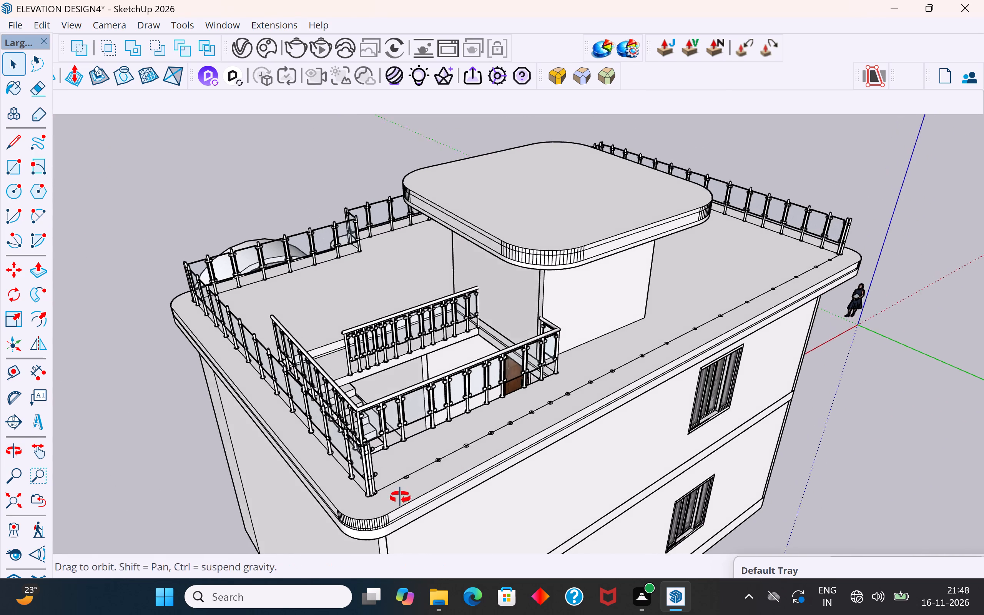
middle_click_drag(400, 497, 401, 489)
scroll(400, 497, "up", 3)
scroll(396, 441, "up", 12)
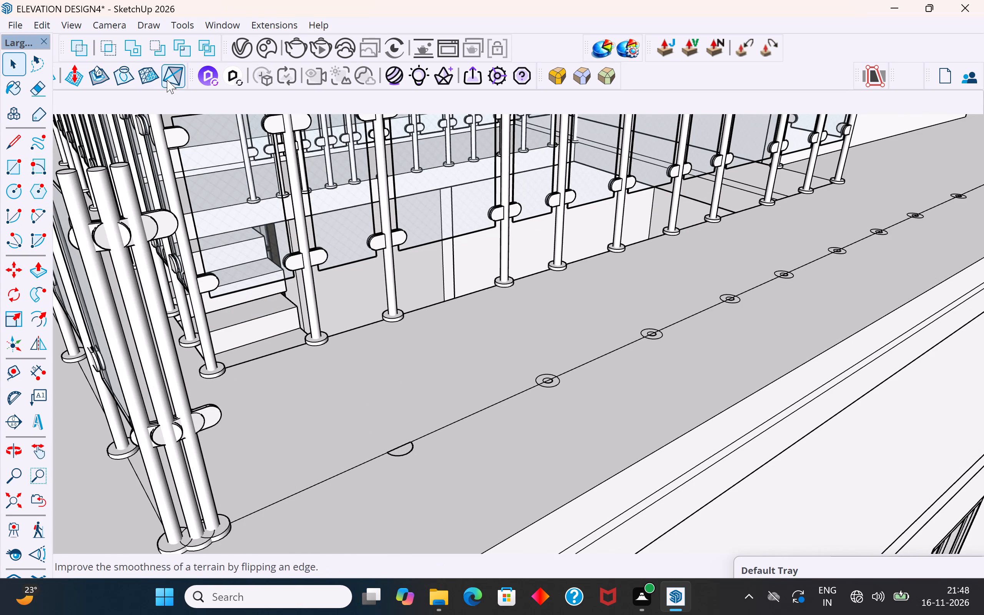
left_click(267, 27)
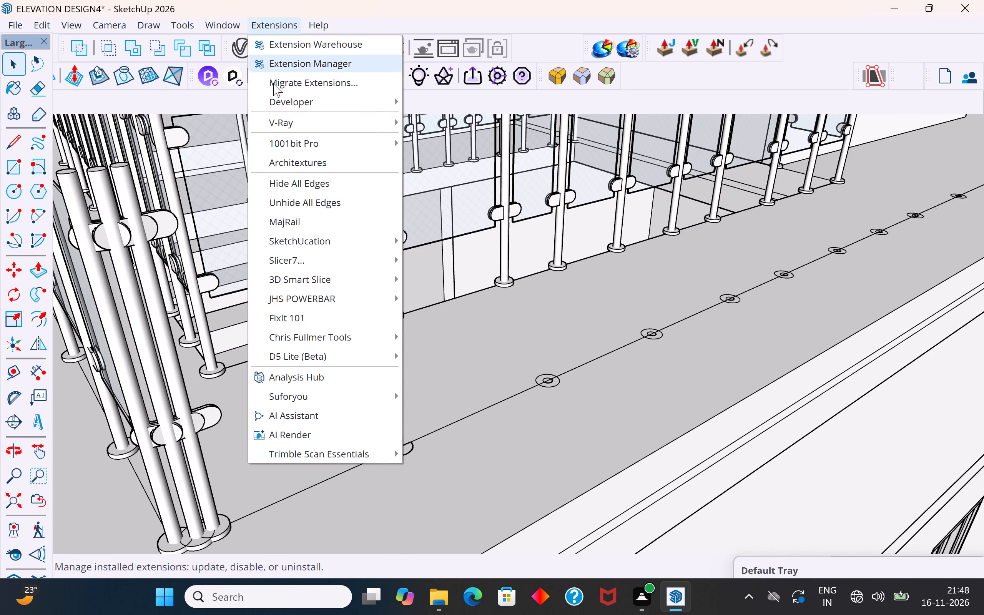
left_click(289, 219)
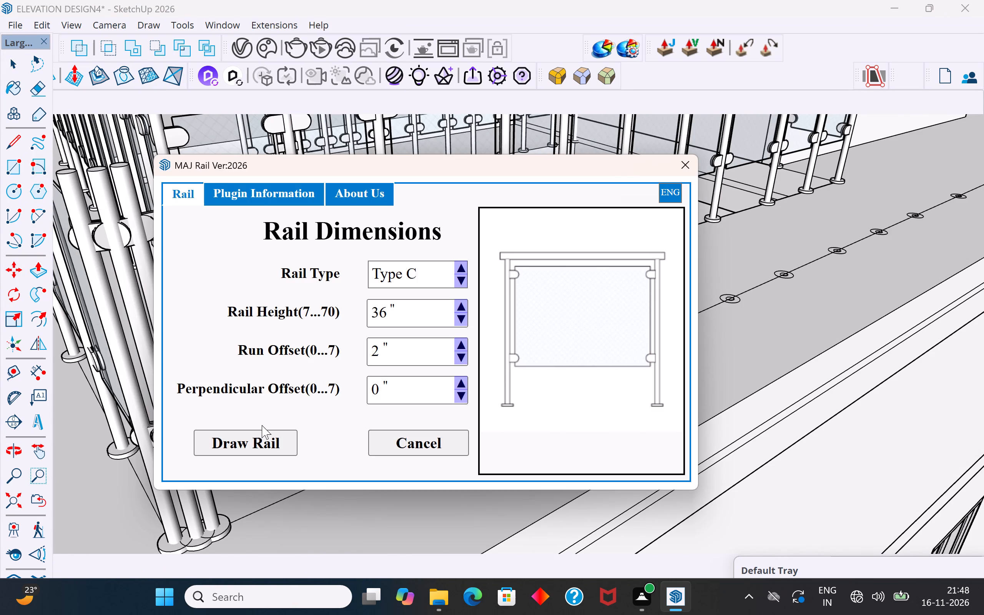
left_click(245, 451)
scroll(417, 458, "up", 4)
left_click(381, 436)
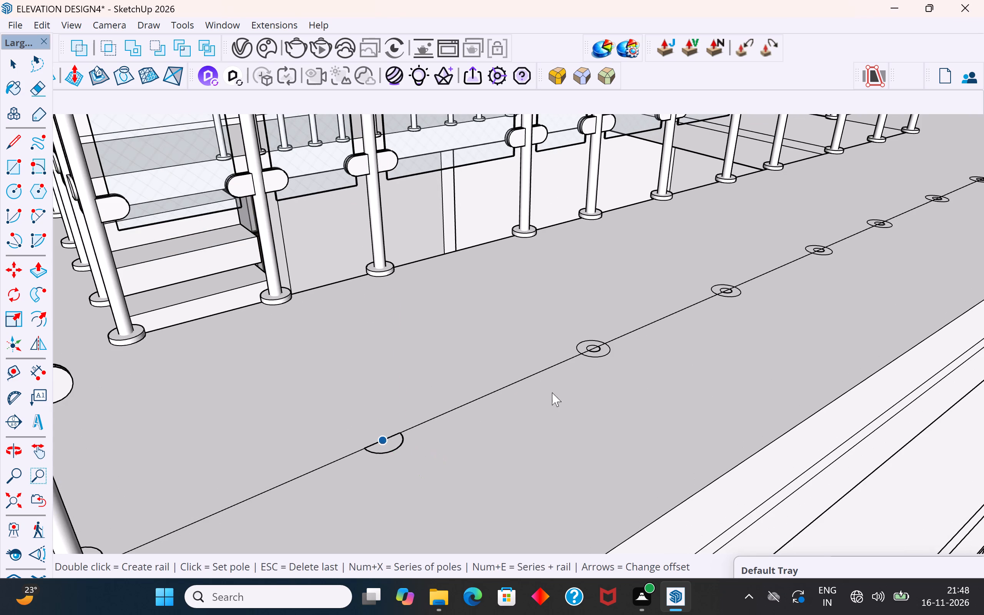
Set railing poles inside the inner rings of the first three full base circles after the starting half circle.
scroll(598, 345, "up", 1)
middle_click_drag(598, 345, 498, 410)
scroll(522, 414, "up", 8)
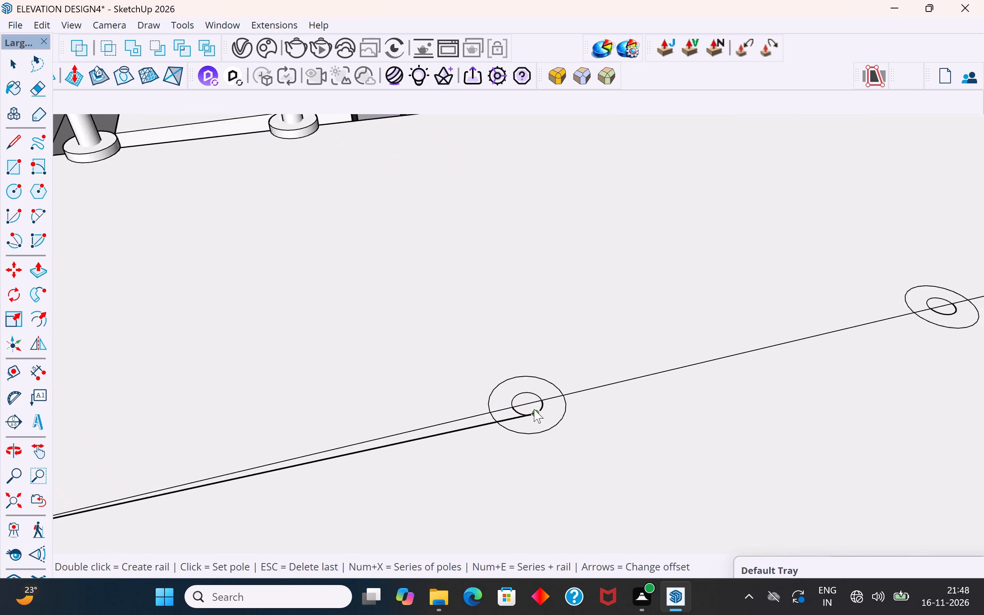
left_click(527, 401)
scroll(527, 401, "down", 8)
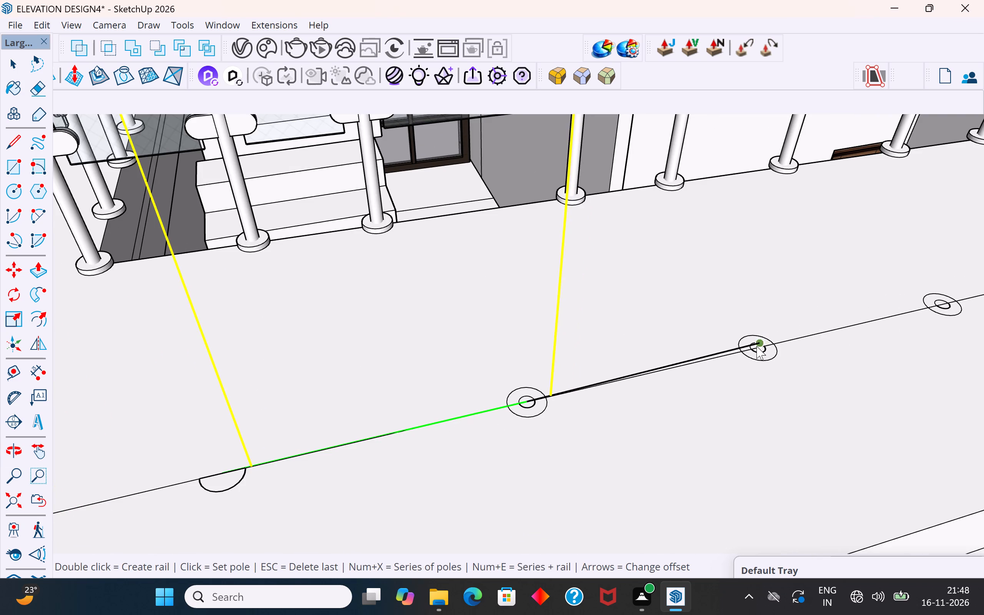
scroll(758, 347, "up", 4)
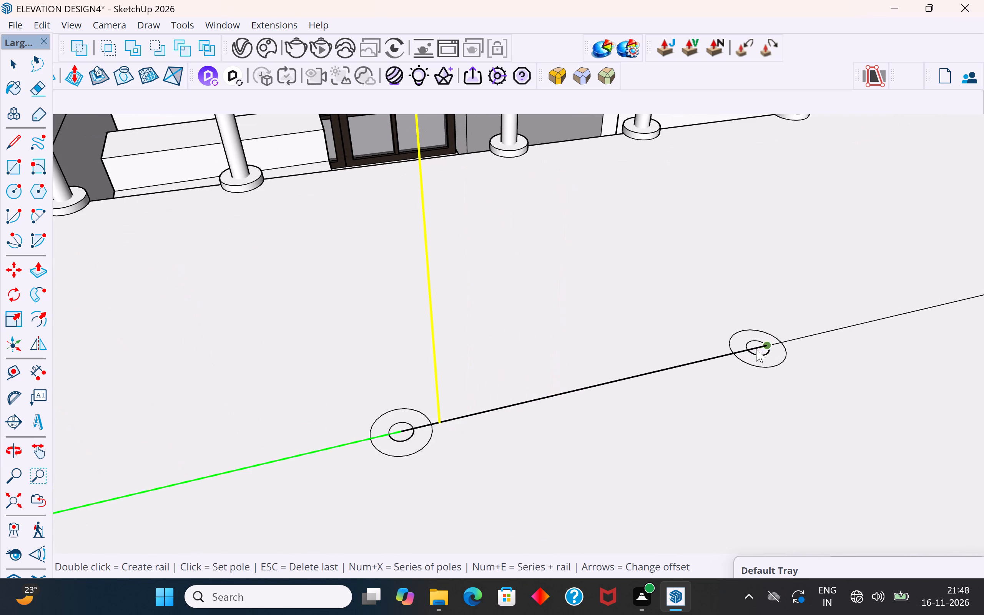
scroll(758, 349, "up", 5)
left_click(757, 345)
scroll(681, 363, "down", 4)
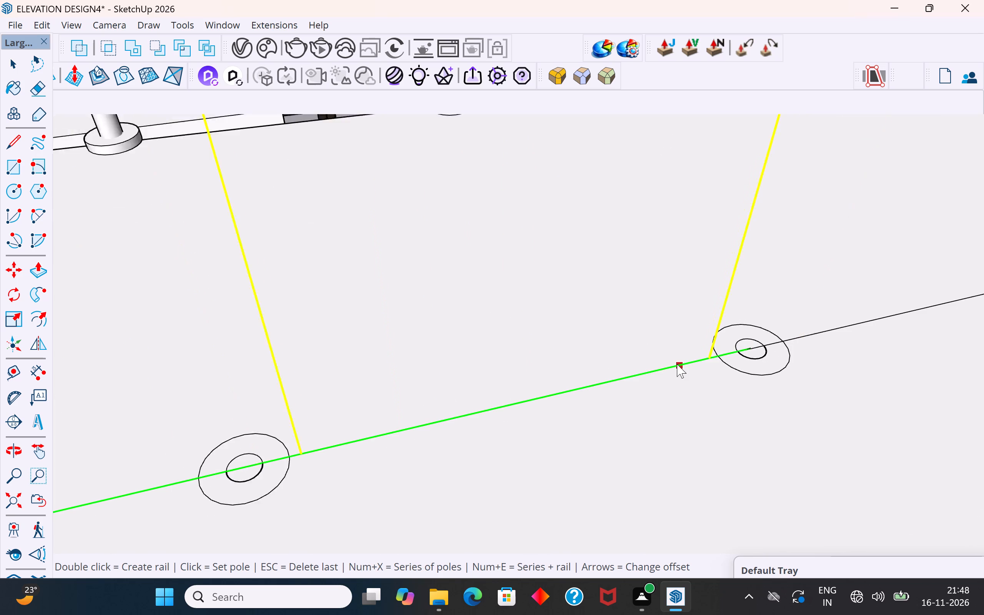
scroll(677, 364, "down", 8)
scroll(857, 327, "up", 9)
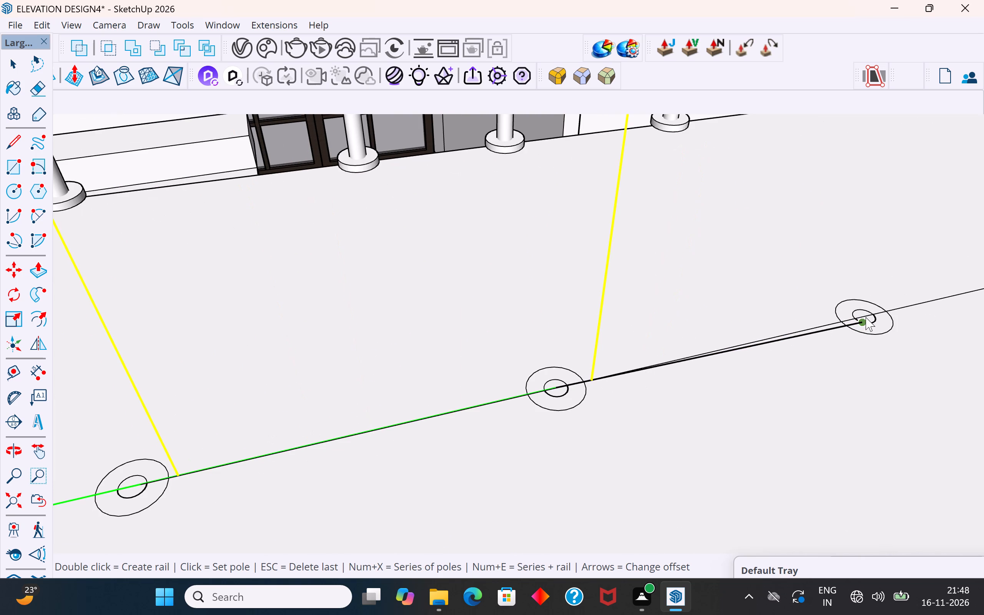
scroll(864, 314, "up", 10)
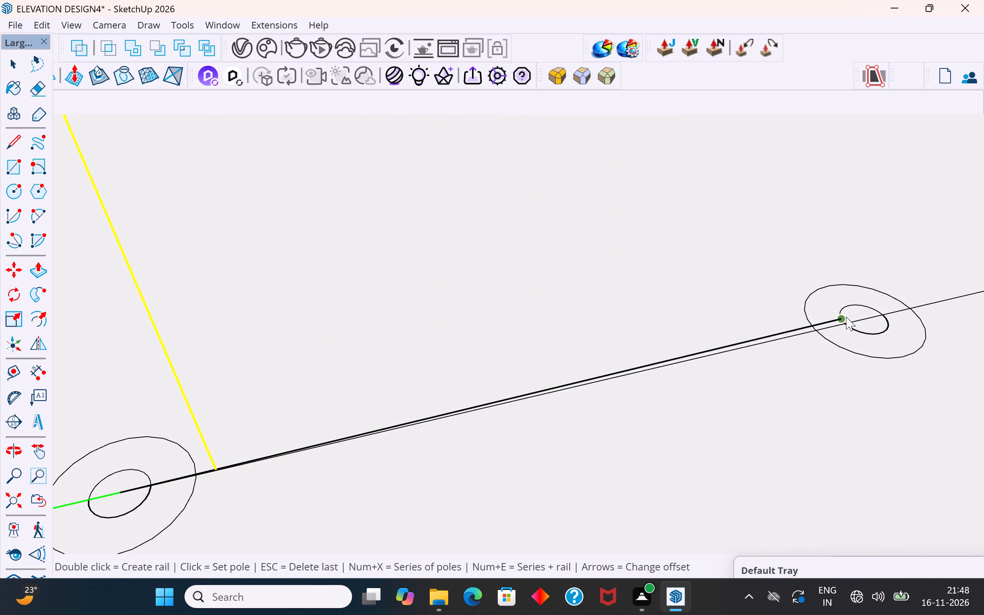
left_click(840, 324)
Set poles at the fourth and fifth base circles, where the base line meets each outer ring's near edge.
scroll(715, 355, "down", 16)
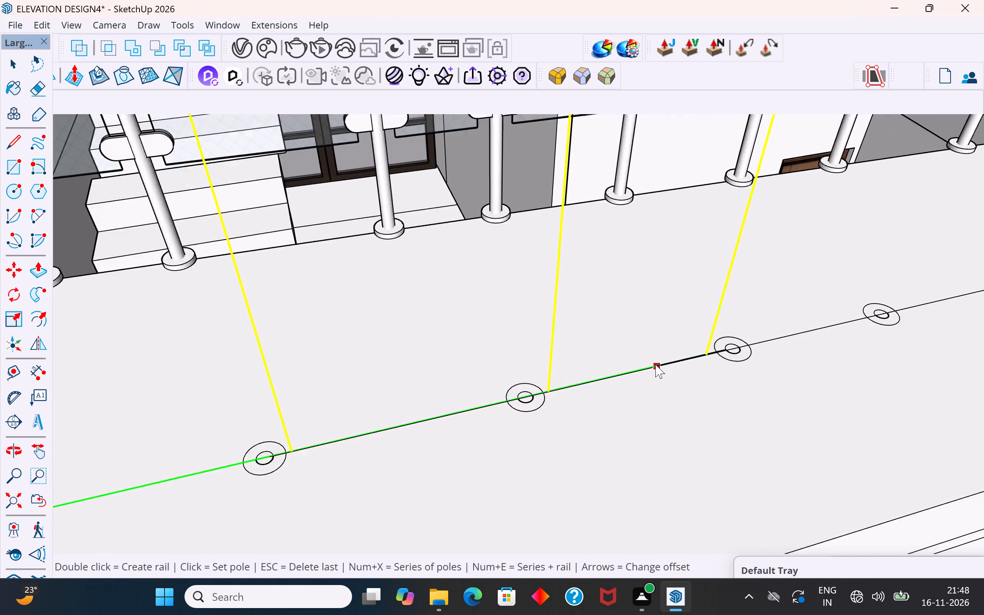
scroll(655, 364, "down", 1)
scroll(818, 327, "up", 8)
scroll(649, 373, "down", 4)
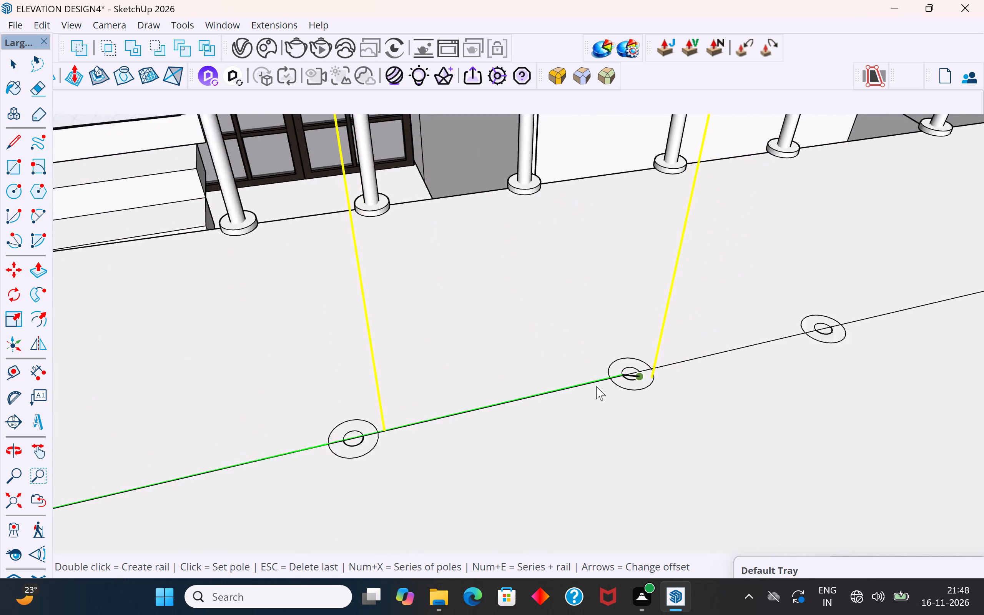
scroll(596, 386, "down", 9)
scroll(809, 352, "up", 16)
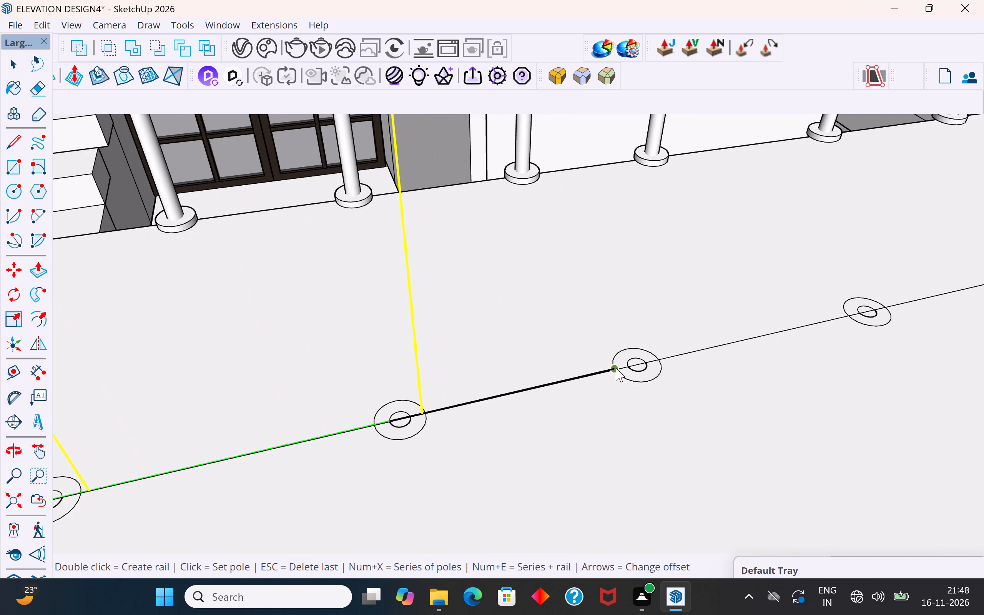
scroll(616, 369, "up", 10)
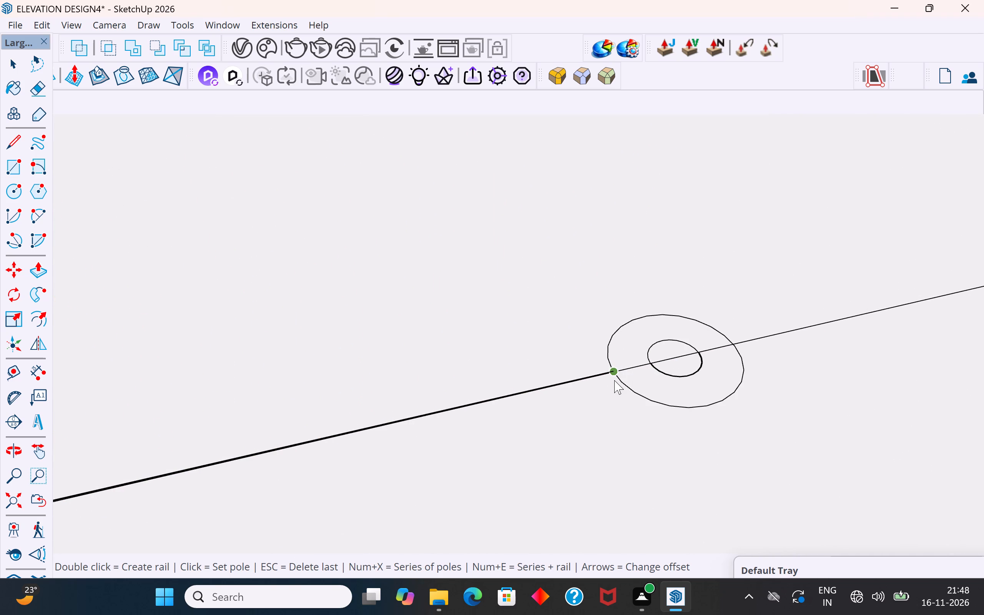
left_click(614, 375)
scroll(614, 375, "down", 12)
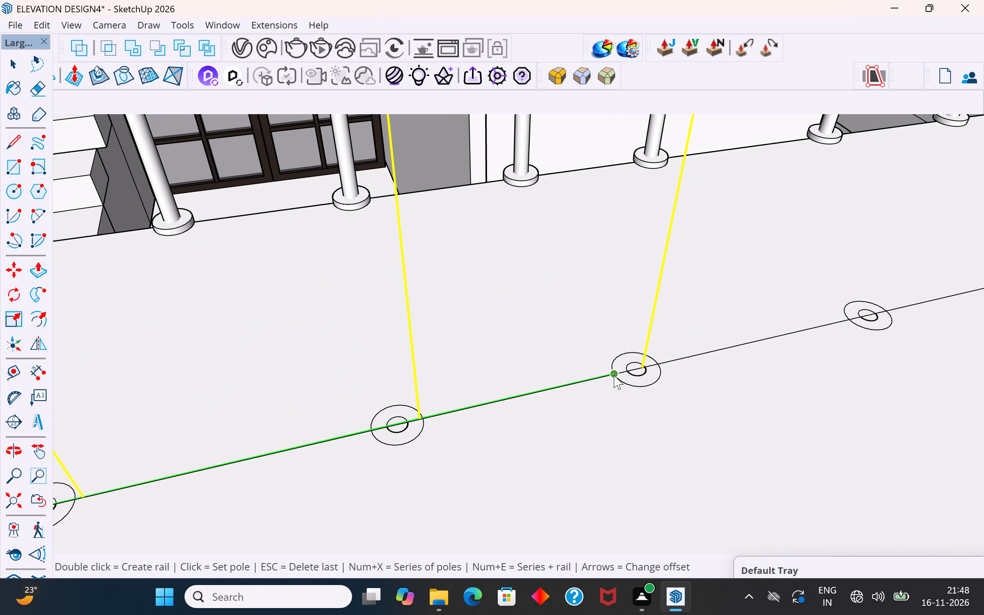
scroll(880, 322, "up", 16)
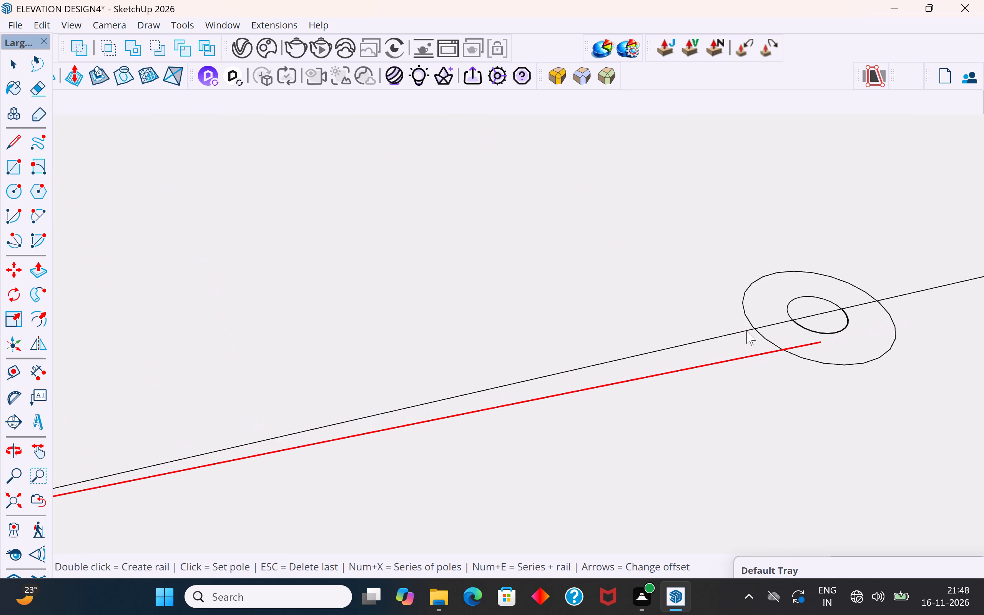
left_click(749, 329)
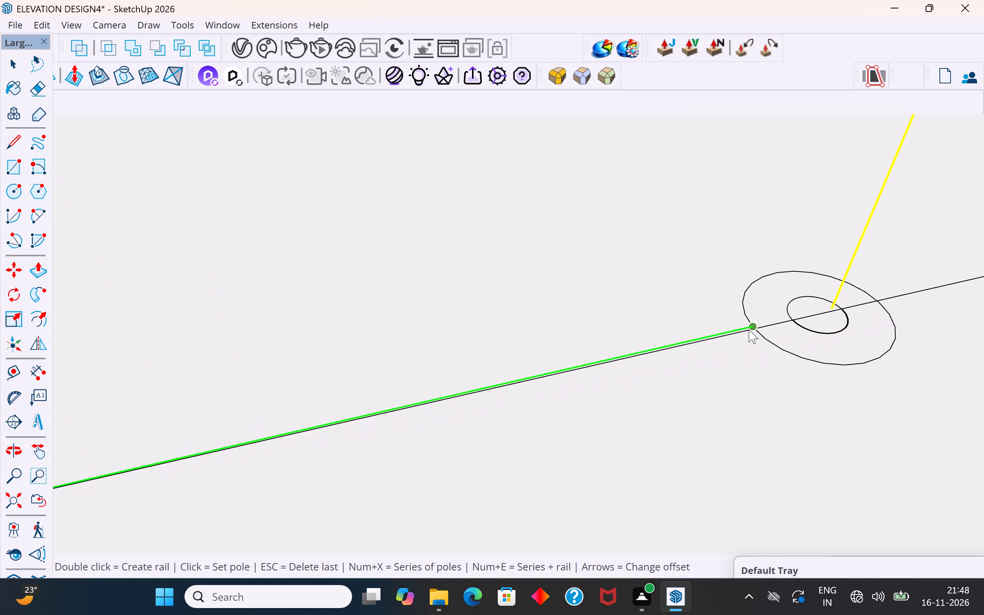
key("Escape")
scroll(757, 330, "up", 4)
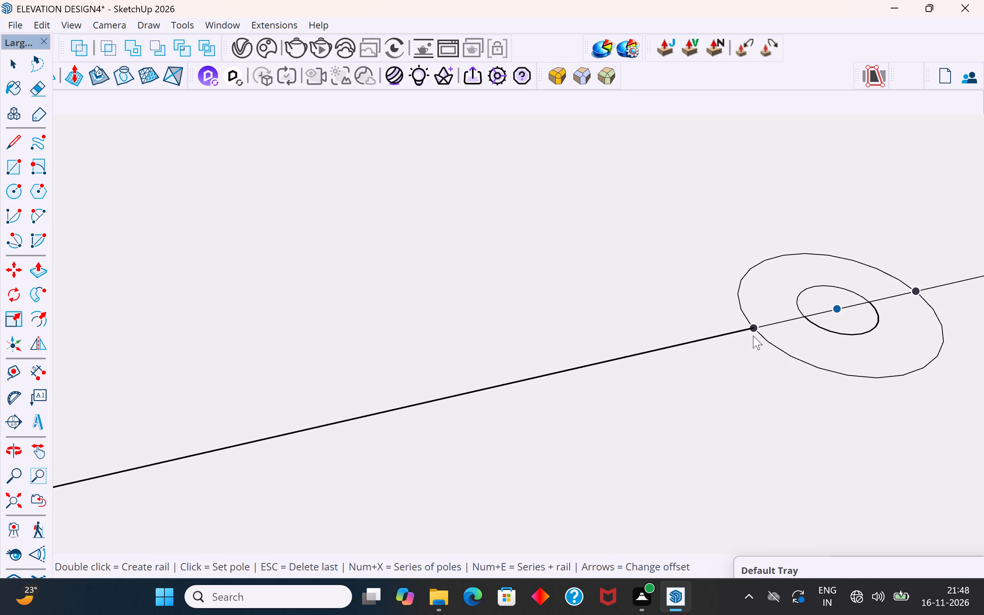
left_click(752, 336)
Set the next pole at the sixth base circle, where the base line crosses the outer ring's near edge.
scroll(559, 394, "down", 20)
scroll(559, 394, "down", 1)
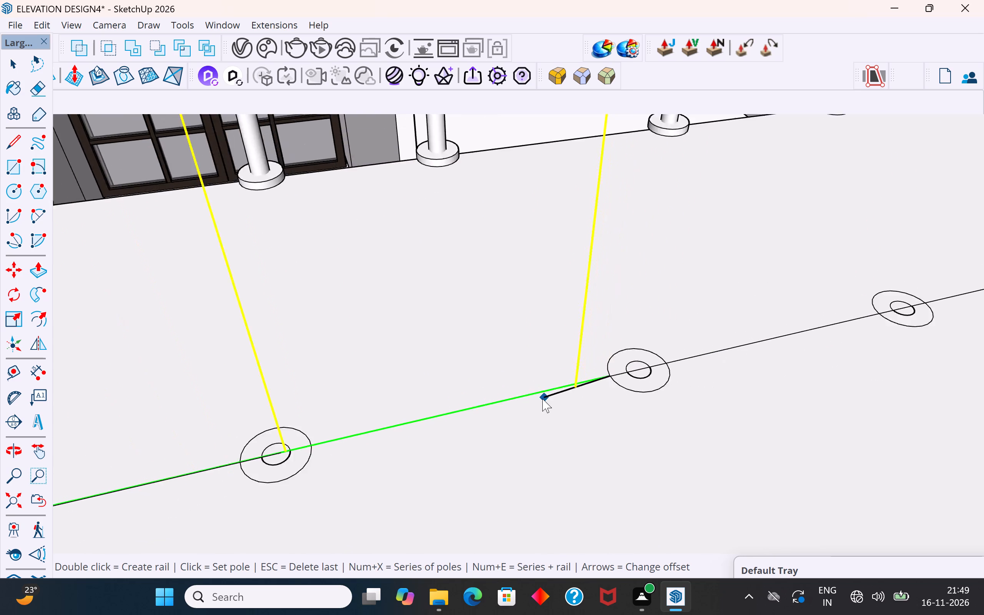
scroll(542, 399, "down", 5)
scroll(710, 349, "up", 5)
left_click(751, 349)
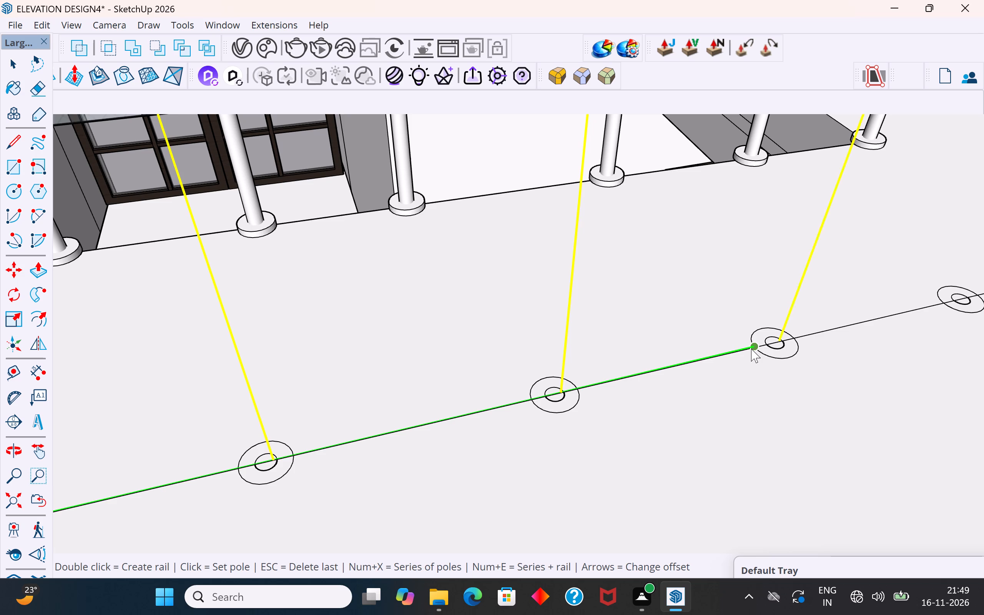
key("Escape")
scroll(751, 349, "up", 8)
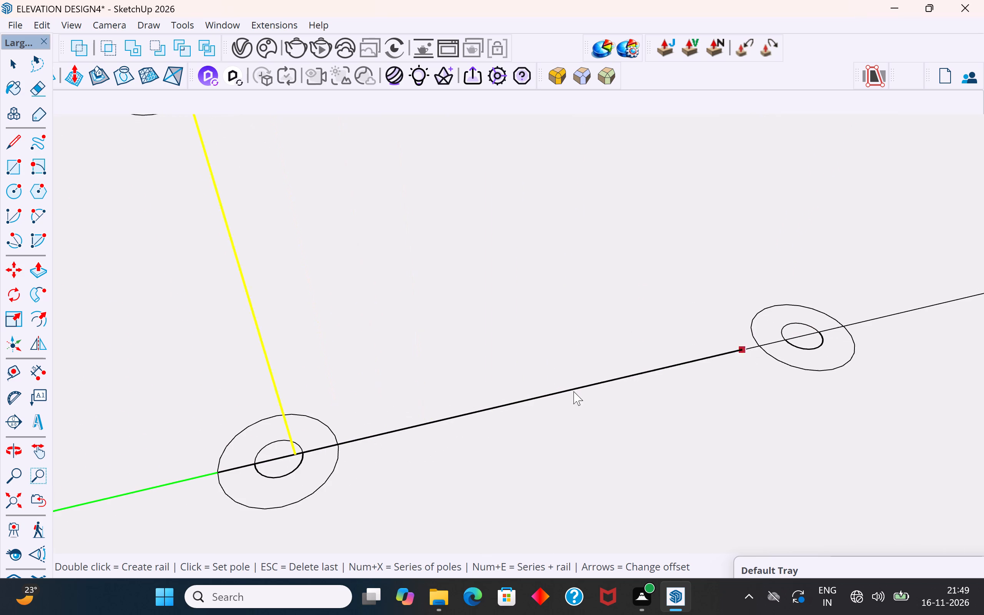
scroll(751, 354, "up", 15)
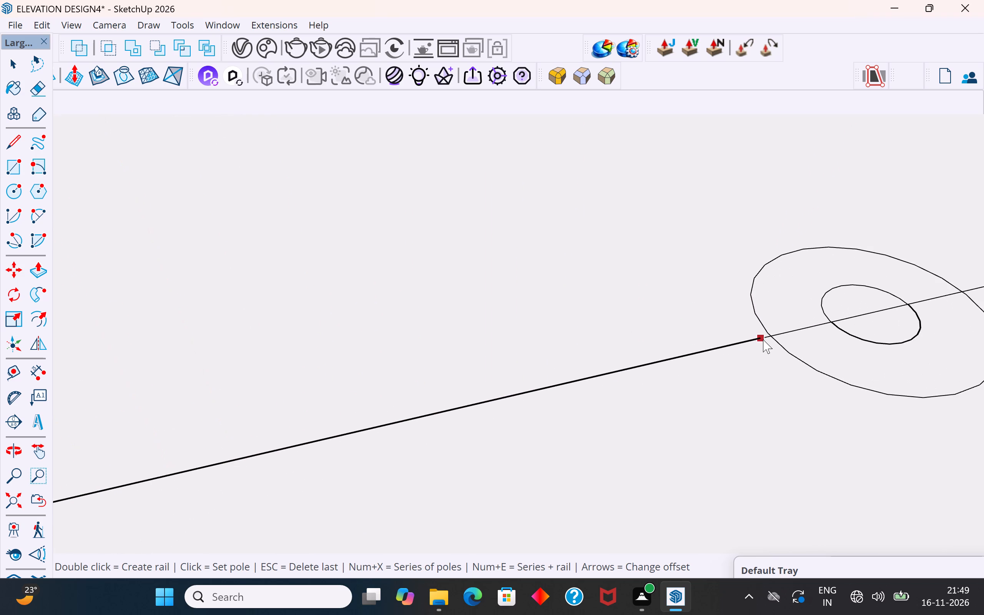
left_click(766, 339)
Set a pole at the near edge of the seventh base circle's outer ring, on the base line.
scroll(522, 422, "down", 16)
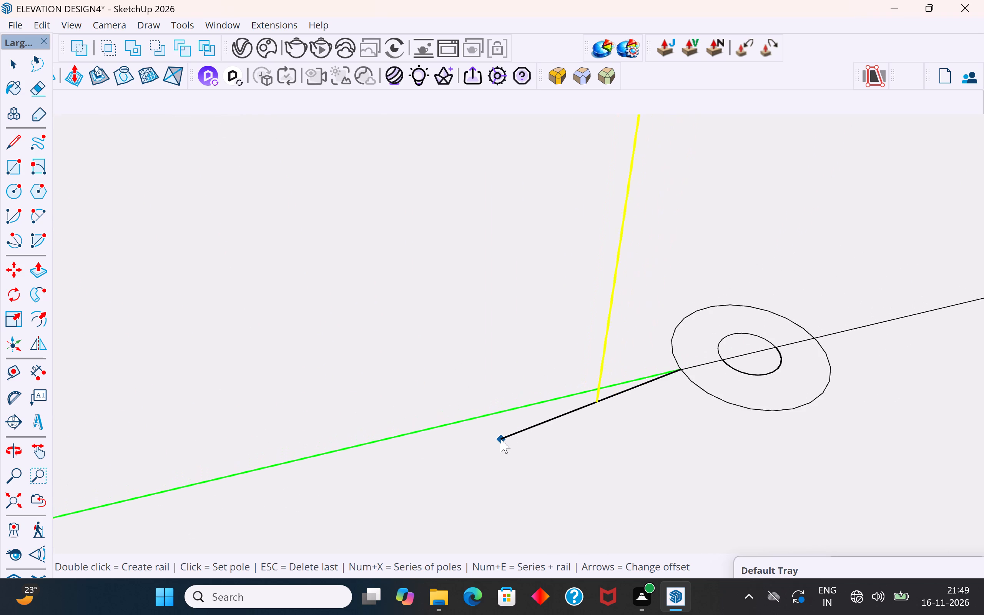
scroll(501, 439, "down", 15)
scroll(828, 359, "up", 10)
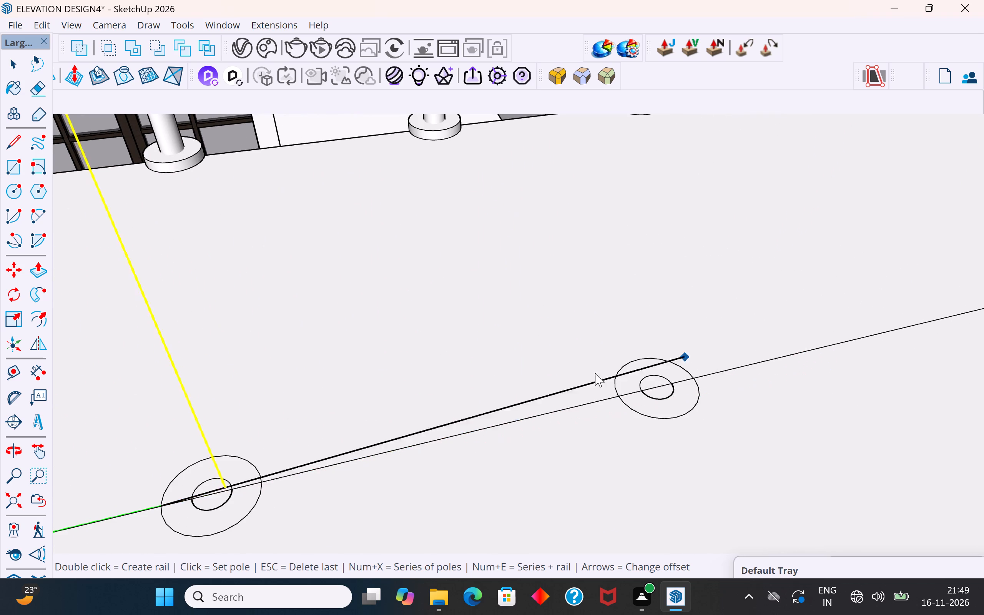
scroll(615, 401, "up", 5)
middle_click_drag(617, 401, 637, 327)
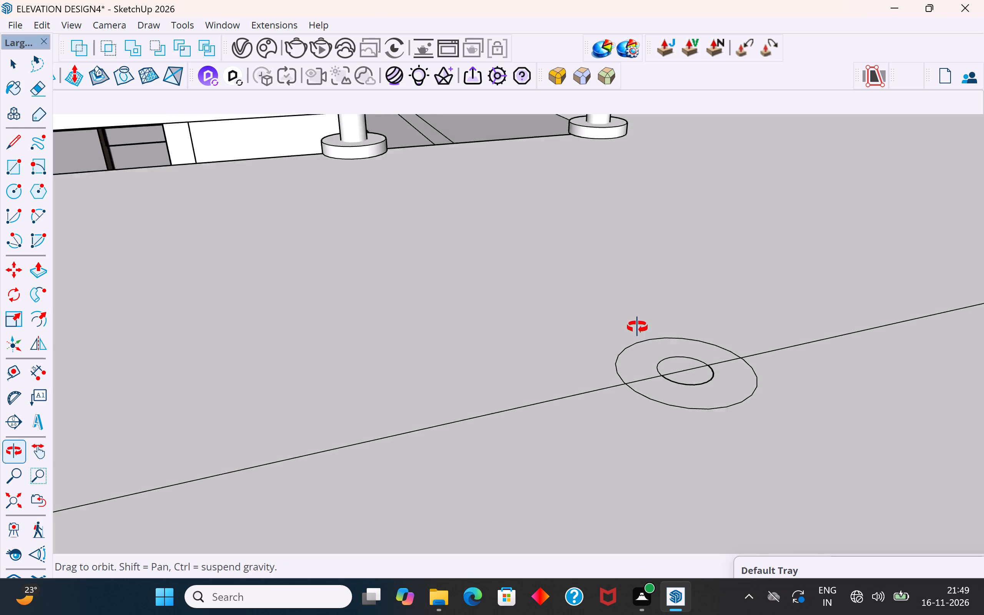
middle_click_drag(637, 327, 637, 361)
scroll(608, 394, "up", 4)
middle_click_drag(612, 392, 640, 332)
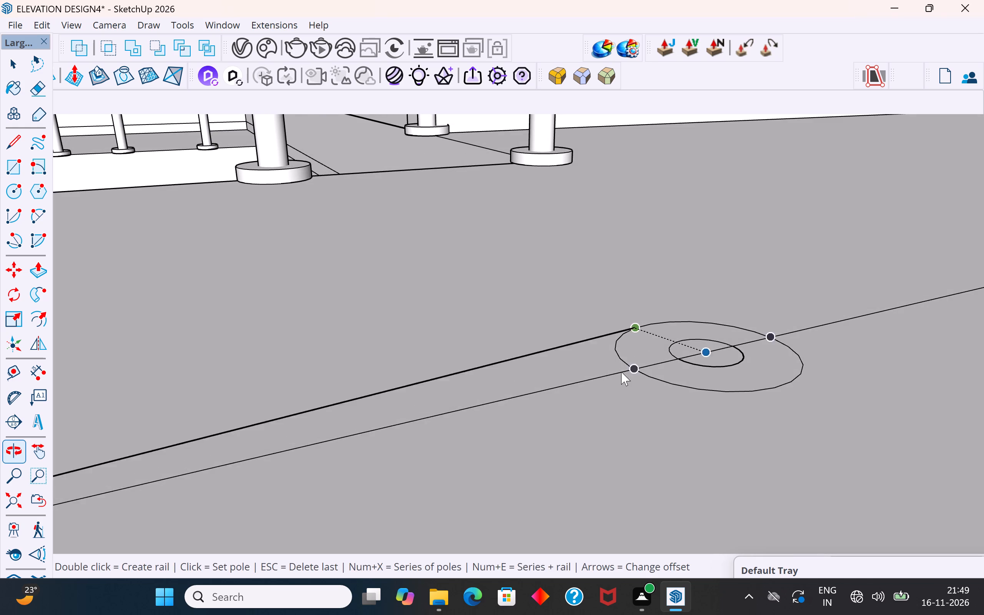
scroll(630, 373, "up", 12)
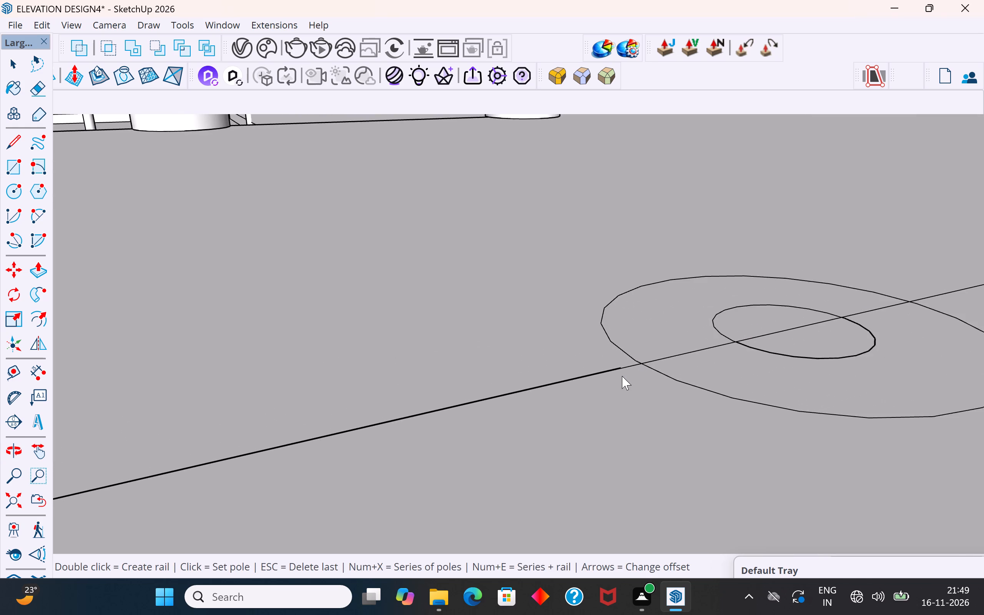
left_click(638, 369)
Set the end pole at the eighth base circle's near outer edge and create the MajRail railing for this run.
scroll(495, 467, "down", 4)
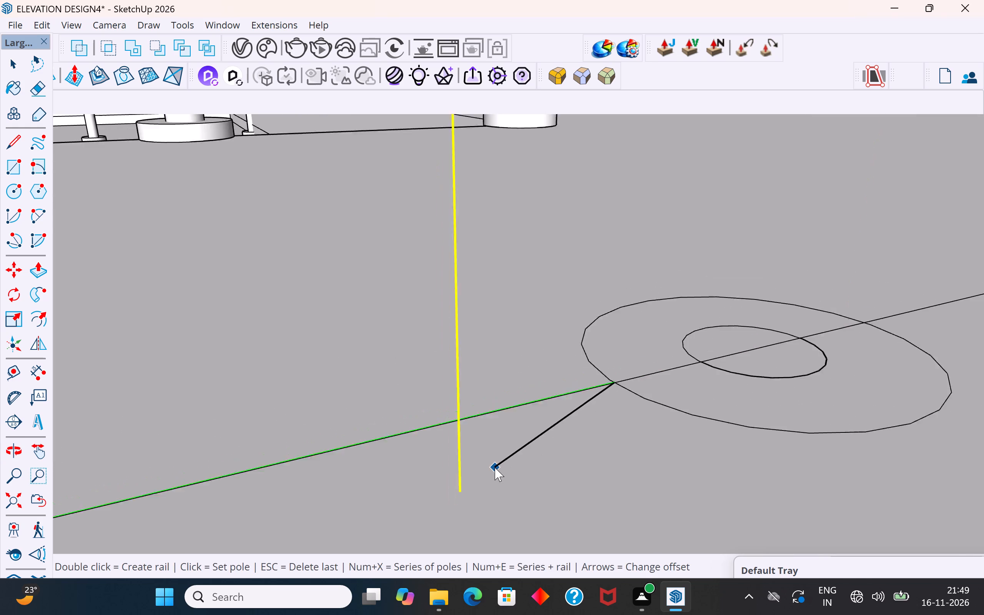
scroll(495, 467, "down", 20)
scroll(495, 467, "down", 14)
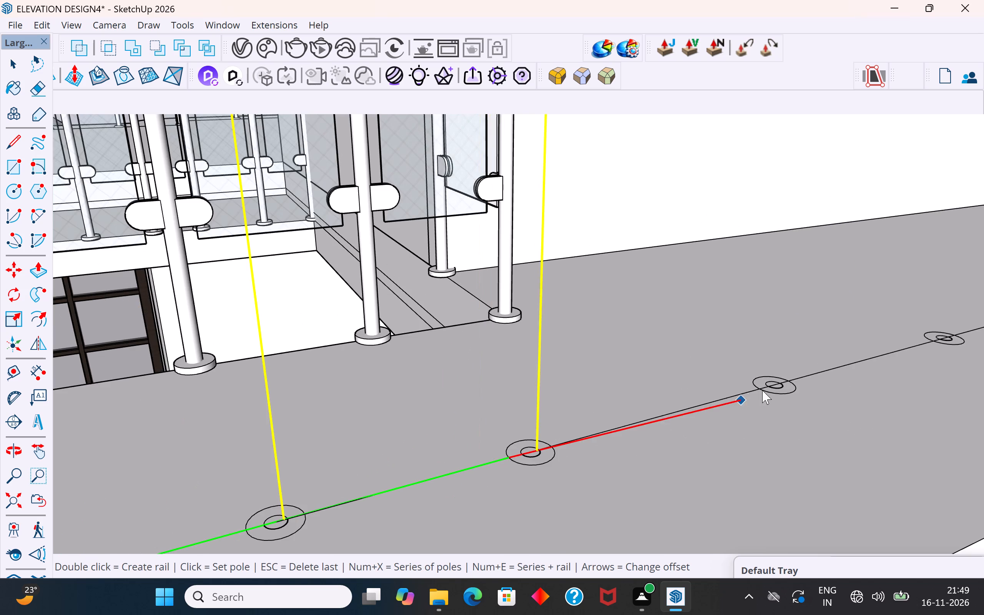
scroll(774, 388, "up", 10)
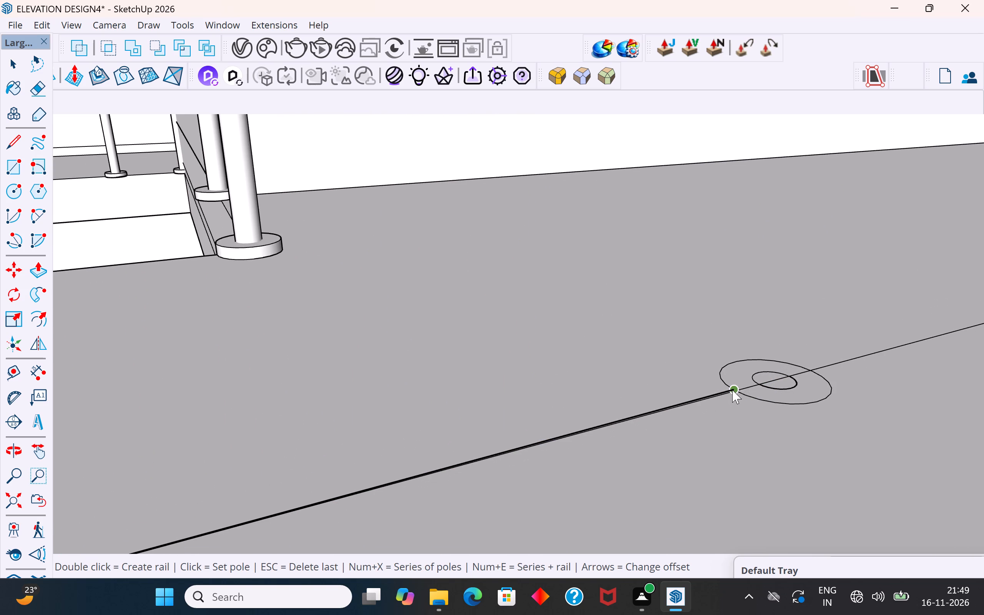
scroll(733, 389, "up", 16)
middle_click_drag(731, 395, 737, 383)
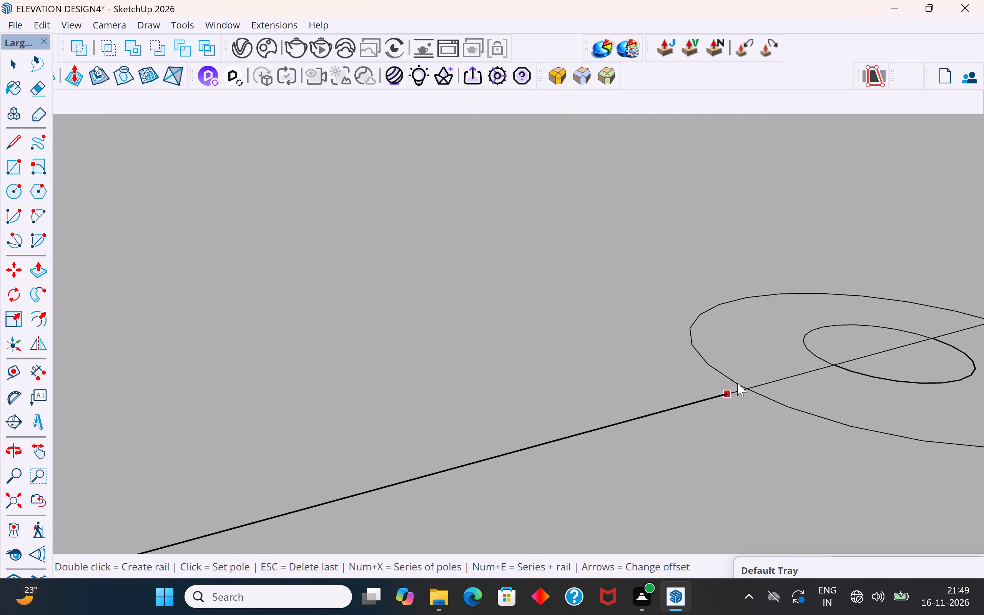
middle_click_drag(737, 383, 744, 359)
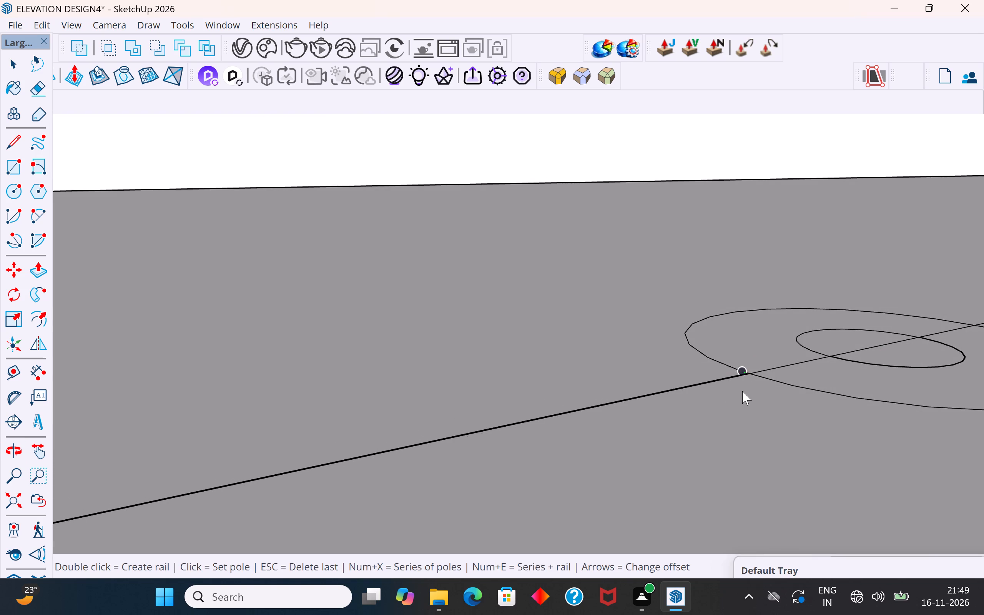
scroll(746, 386, "up", 4)
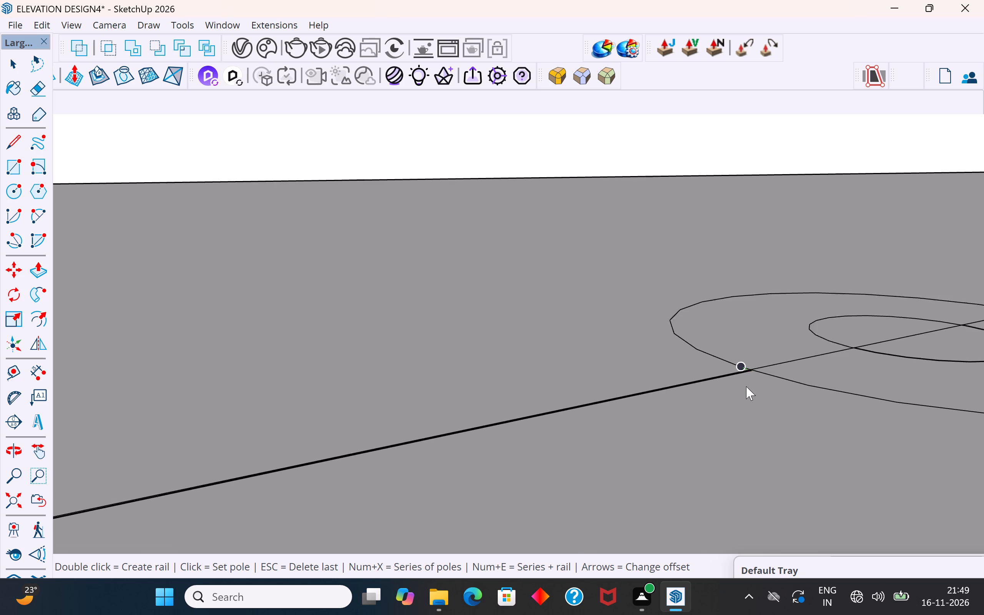
scroll(745, 384, "up", 3)
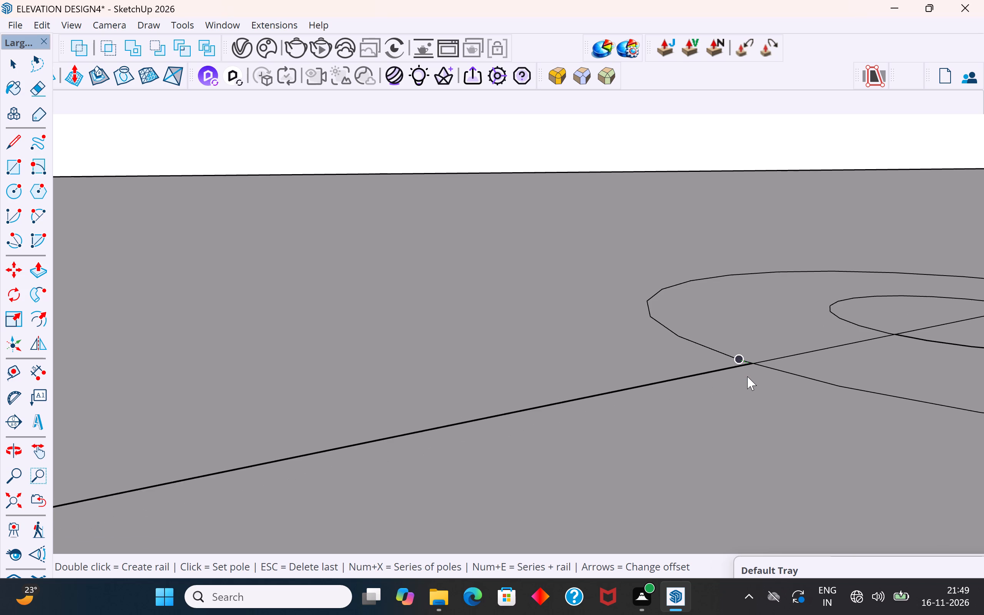
double_click(747, 376)
scroll(689, 406, "down", 16)
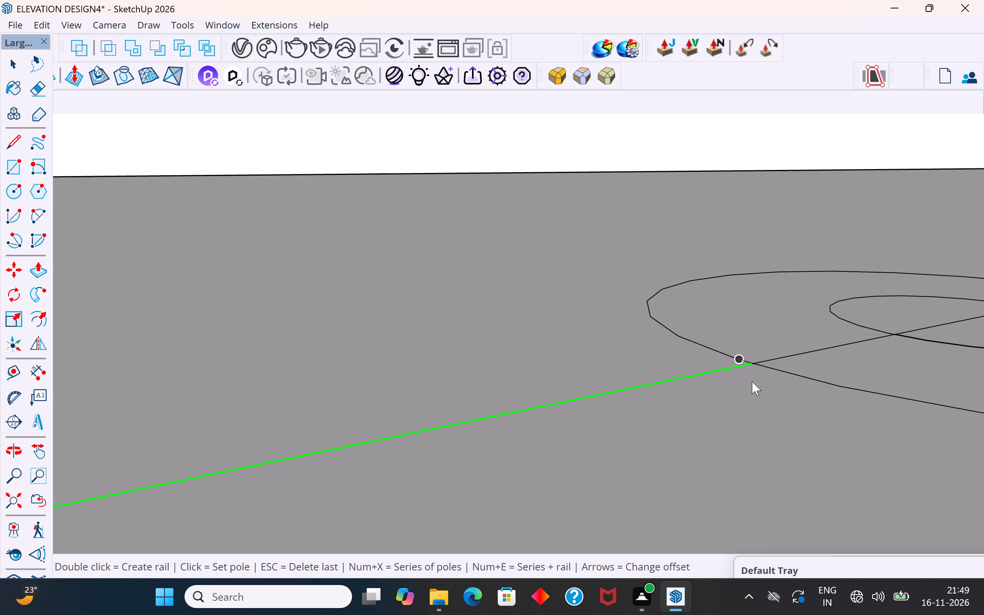
scroll(790, 382, "down", 5)
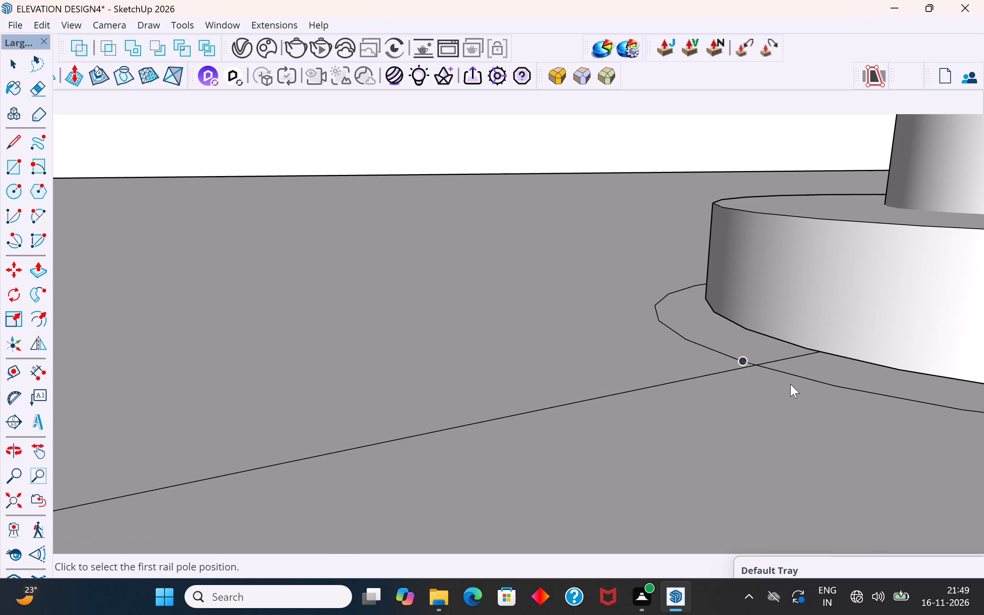
scroll(618, 398, "down", 17)
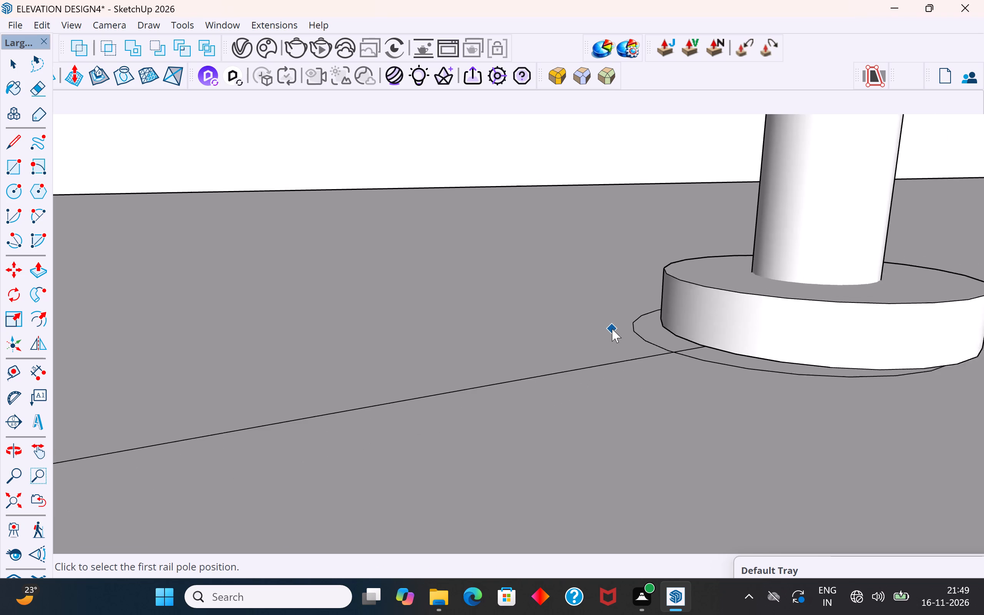
scroll(612, 329, "down", 20)
scroll(612, 329, "down", 20)
scroll(612, 329, "down", 2)
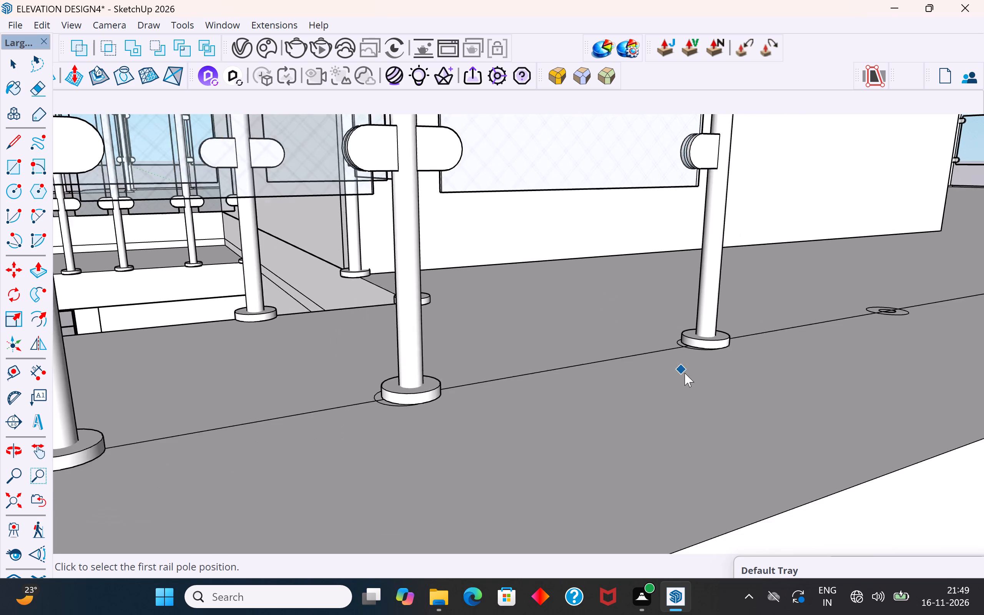
scroll(685, 373, "down", 11)
scroll(685, 379, "down", 20)
scroll(685, 379, "down", 3)
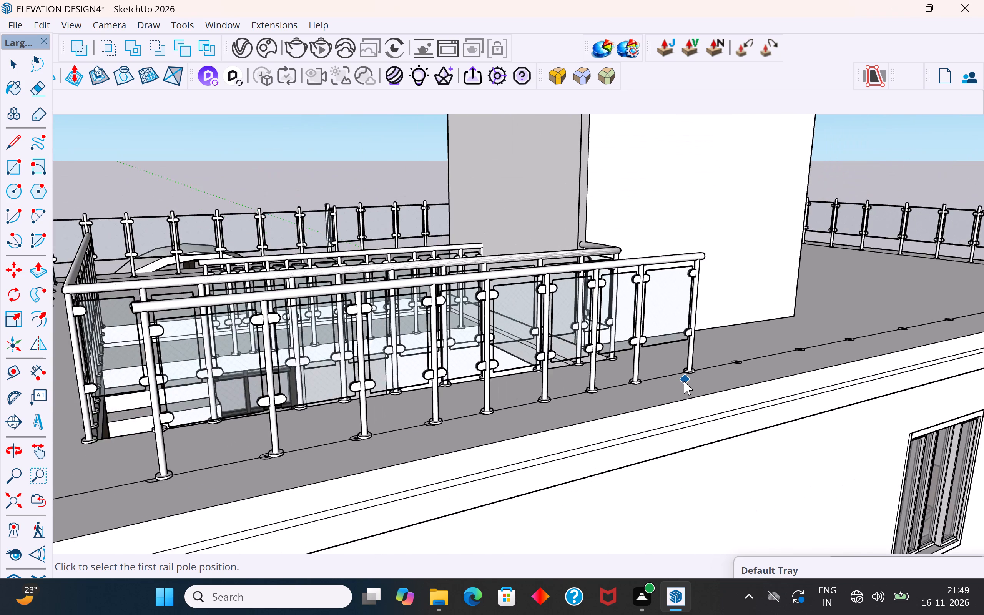
Check the new railing run beside the stairwell from both sides and undo its creation.
scroll(684, 381, "down", 3)
middle_click_drag(684, 381, 519, 412)
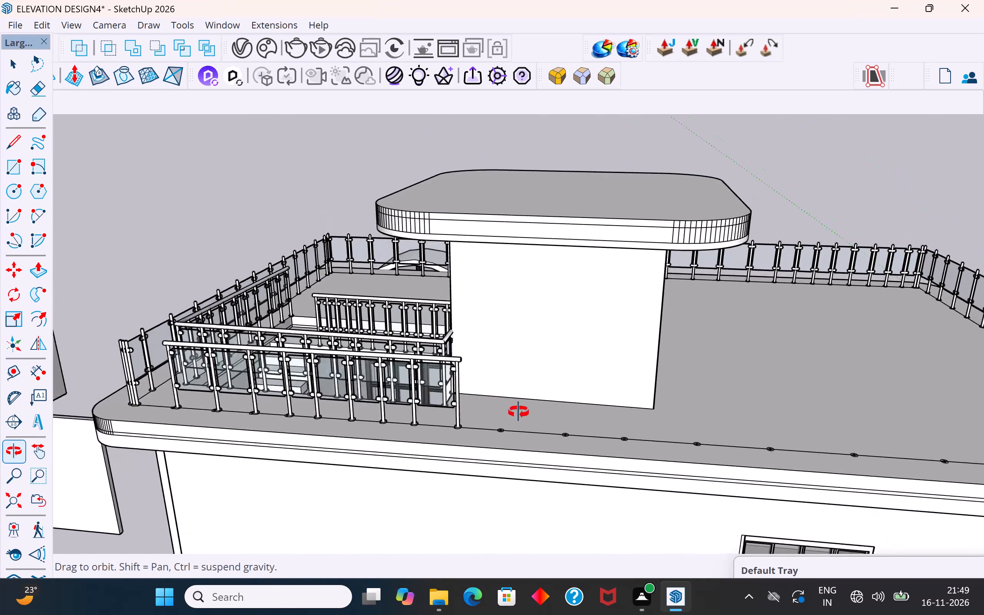
middle_click_drag(519, 412, 547, 420)
scroll(196, 437, "up", 3)
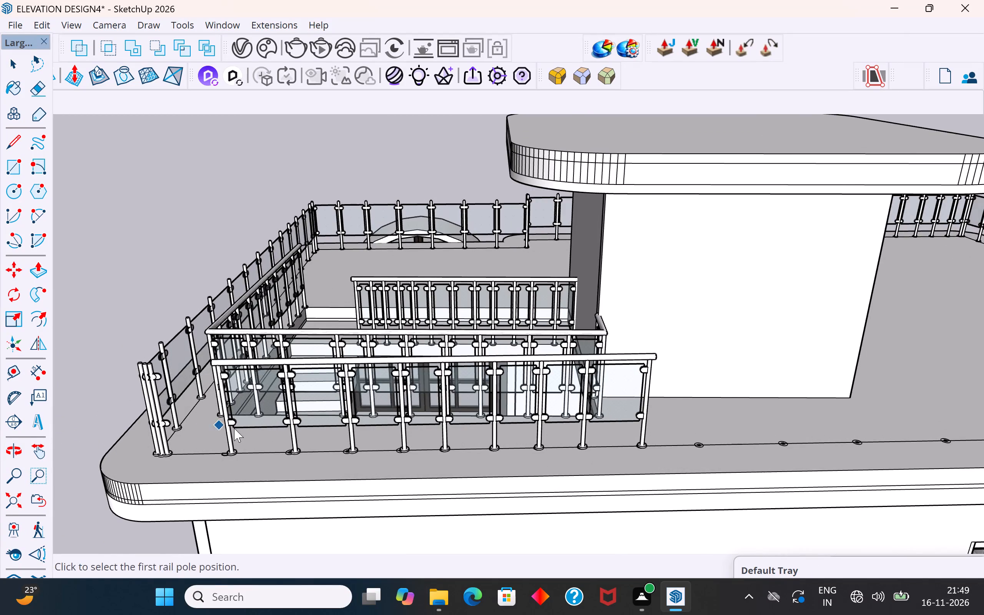
middle_click_drag(233, 428, 456, 430)
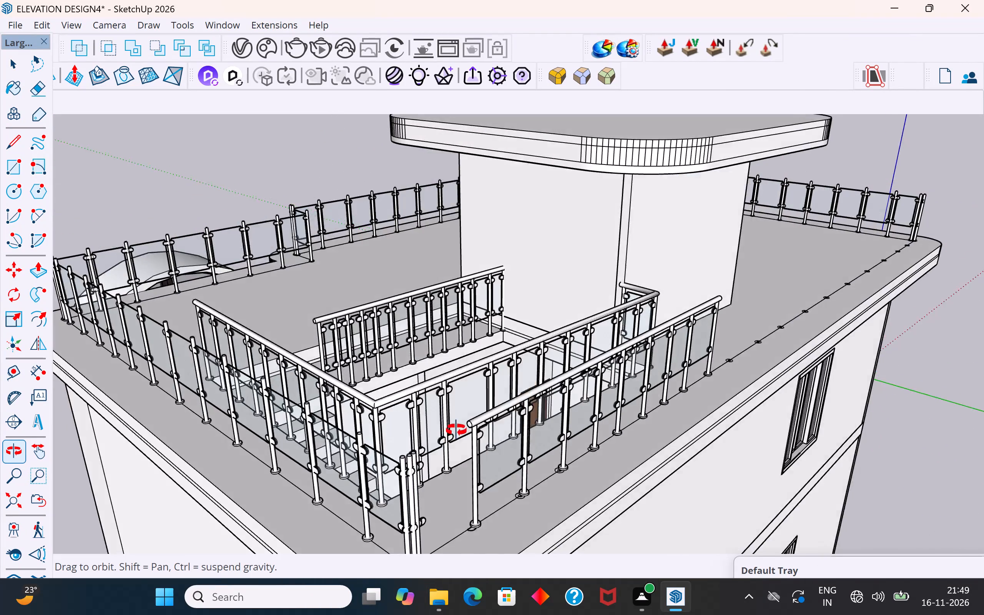
middle_click_drag(456, 430, 702, 450)
left_click(12, 66)
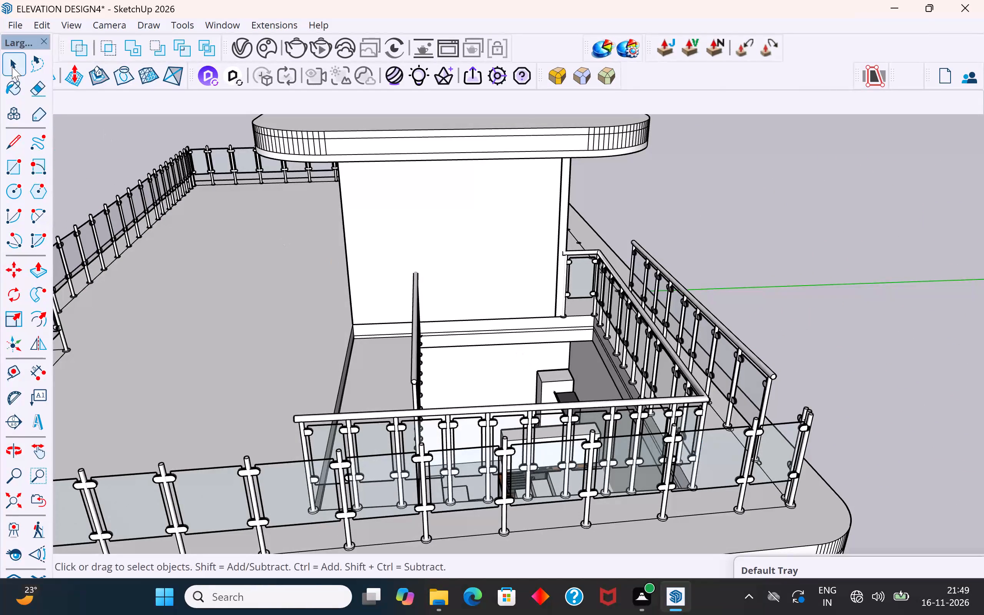
left_click(931, 311)
scroll(782, 379, "up", 4)
scroll(731, 411, "down", 4)
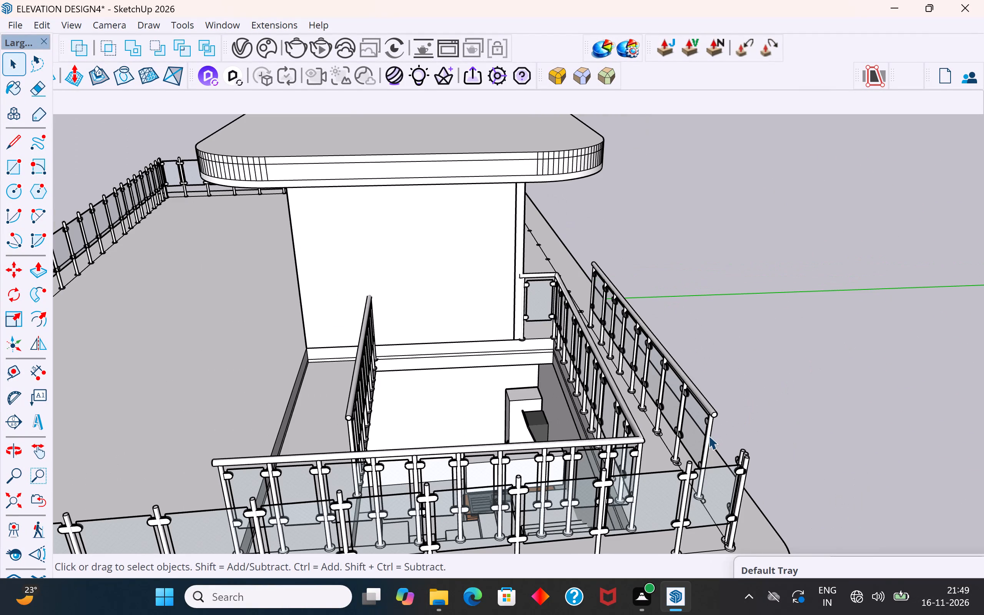
key("ctrl+z")
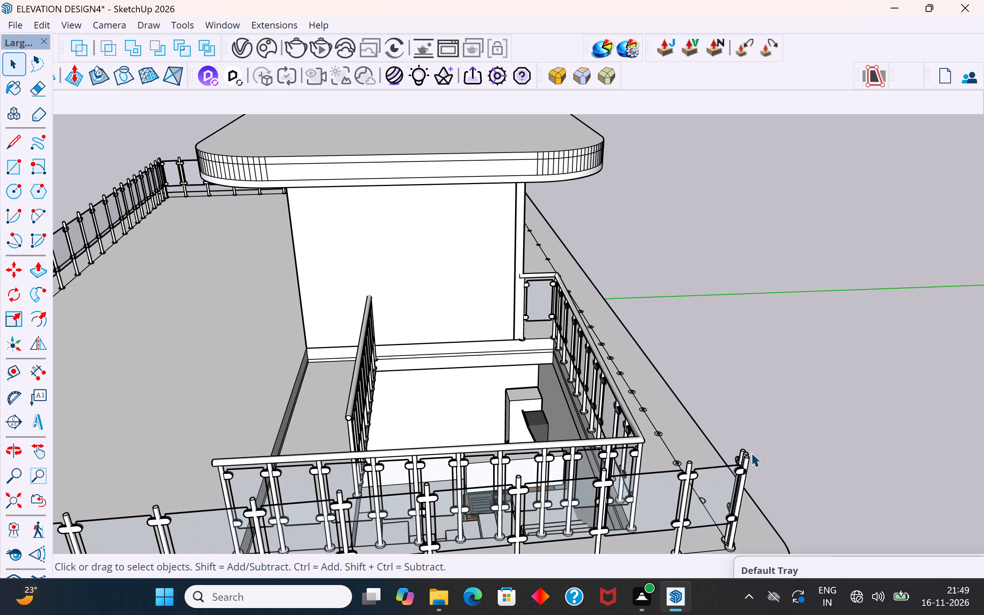
Delete the two extra pole shafts crowded against the corner pole at the start of the base-circle line.
middle_click_drag(738, 444, 647, 370)
scroll(469, 314, "up", 1)
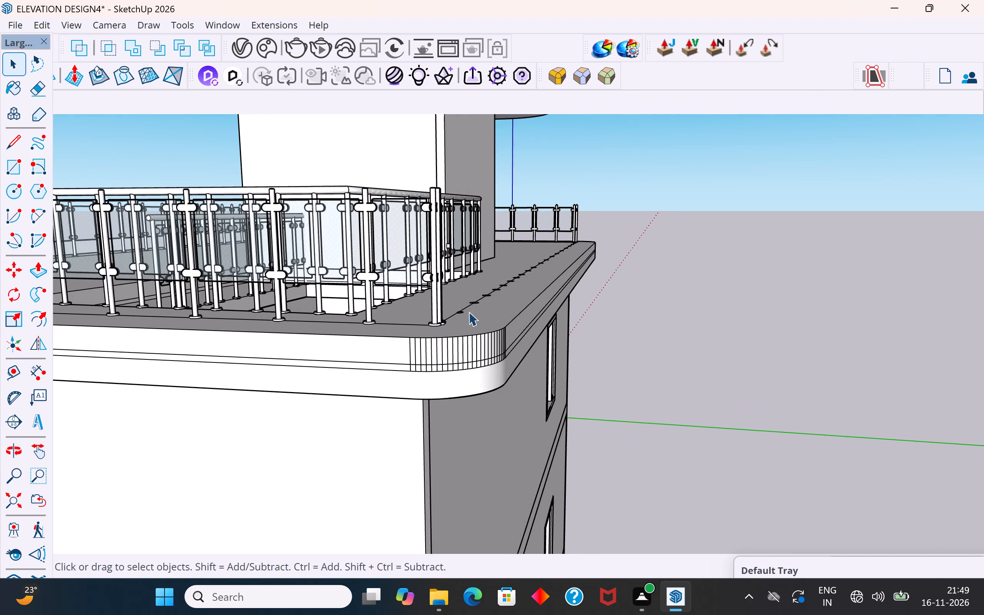
scroll(715, 256, "down", 3)
middle_click_drag(678, 283, 356, 414)
scroll(292, 388, "up", 9)
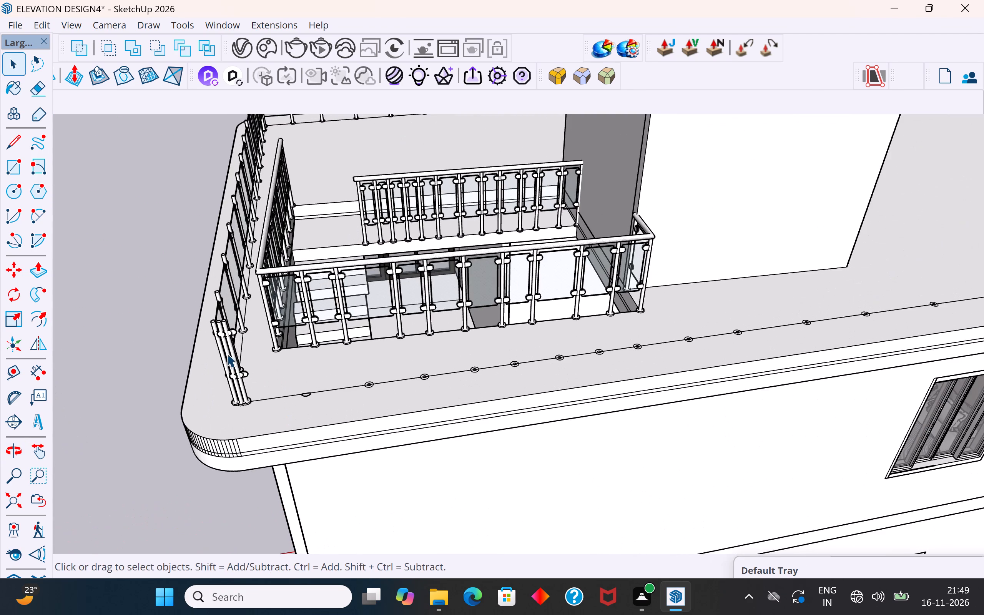
middle_click_drag(227, 353, 259, 309)
scroll(235, 348, "up", 4)
left_click(241, 347)
middle_click_drag(242, 346, 270, 300)
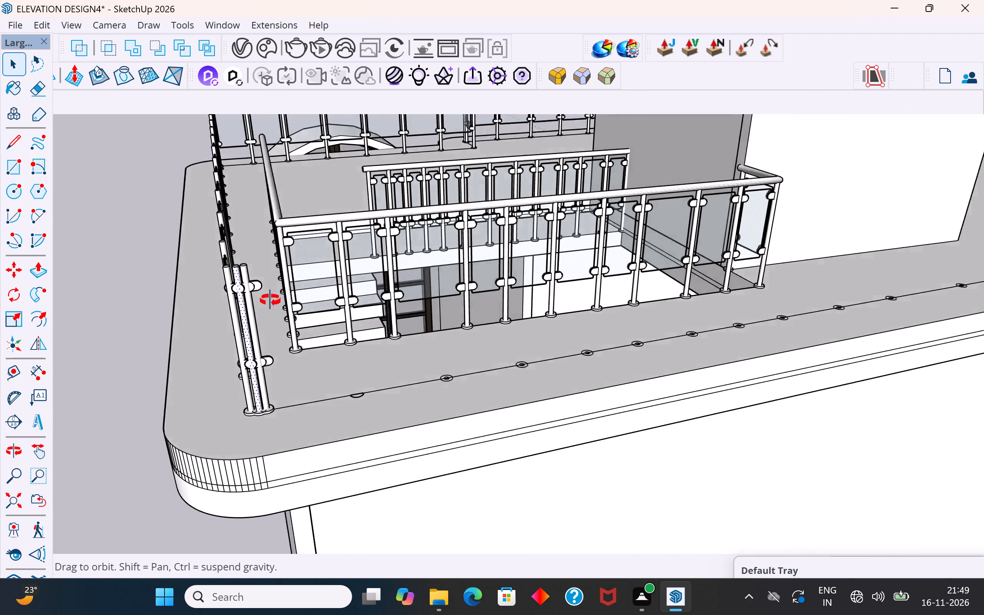
middle_click_drag(270, 300, 271, 297)
scroll(246, 374, "up", 4)
left_click(286, 367)
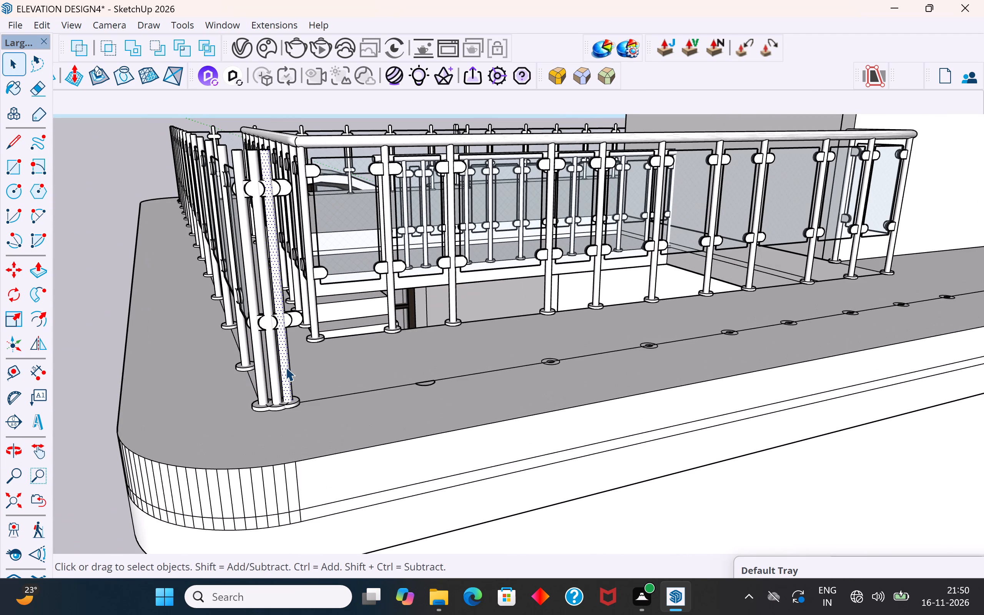
key("Delete")
scroll(277, 381, "up", 5)
left_click(275, 380)
key("Delete")
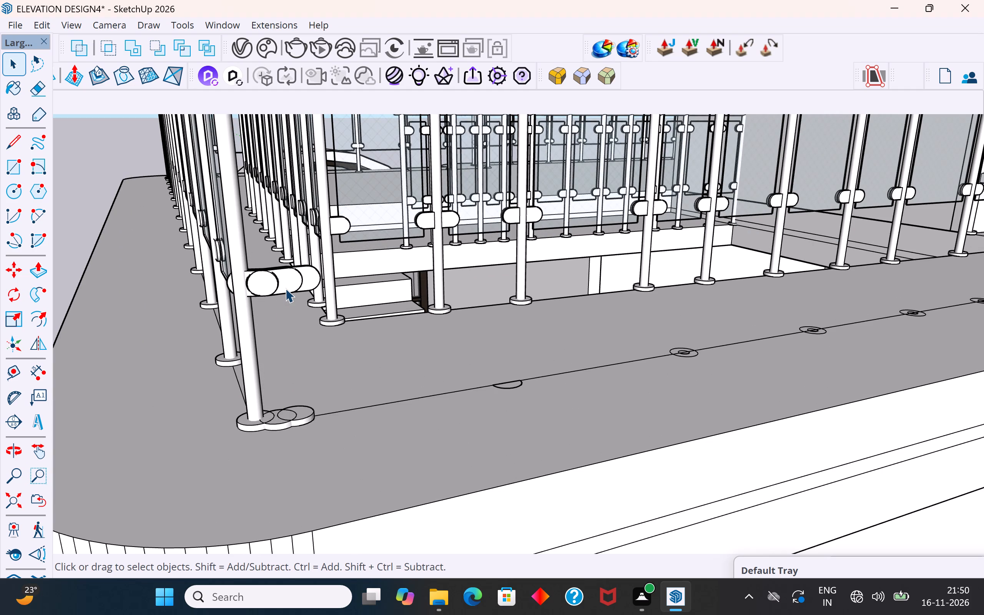
Delete the front faces of the leftover lower glass clamps beside the corner pole.
left_click(285, 288)
key("Delete")
left_click(297, 280)
key("Delete")
left_click(306, 280)
key("Delete")
left_click(287, 282)
key("Delete")
left_click(277, 284)
key("Delete")
left_click(264, 284)
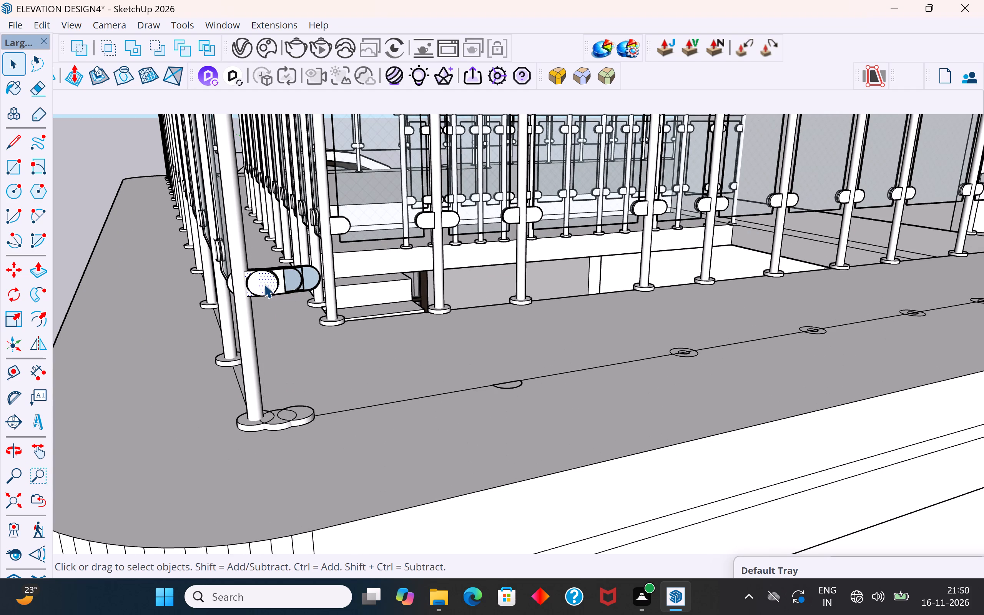
key("Delete")
Delete the exposed inner and back faces of the leftover lower clamps beside the corner pole.
scroll(273, 282, "up", 6)
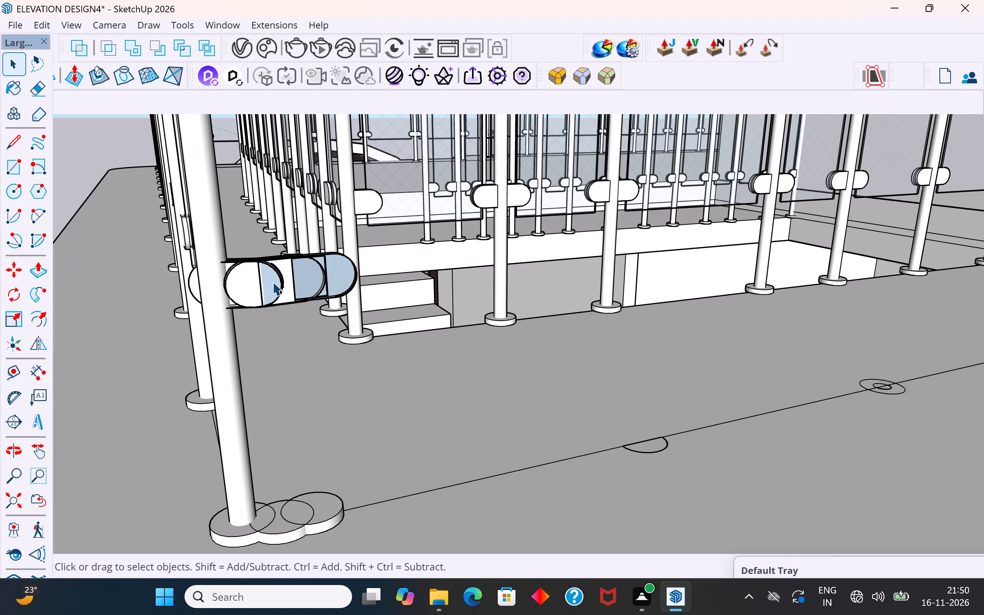
left_click(273, 282)
key("Delete")
left_click(287, 279)
key("Delete")
left_click(299, 279)
key("Delete")
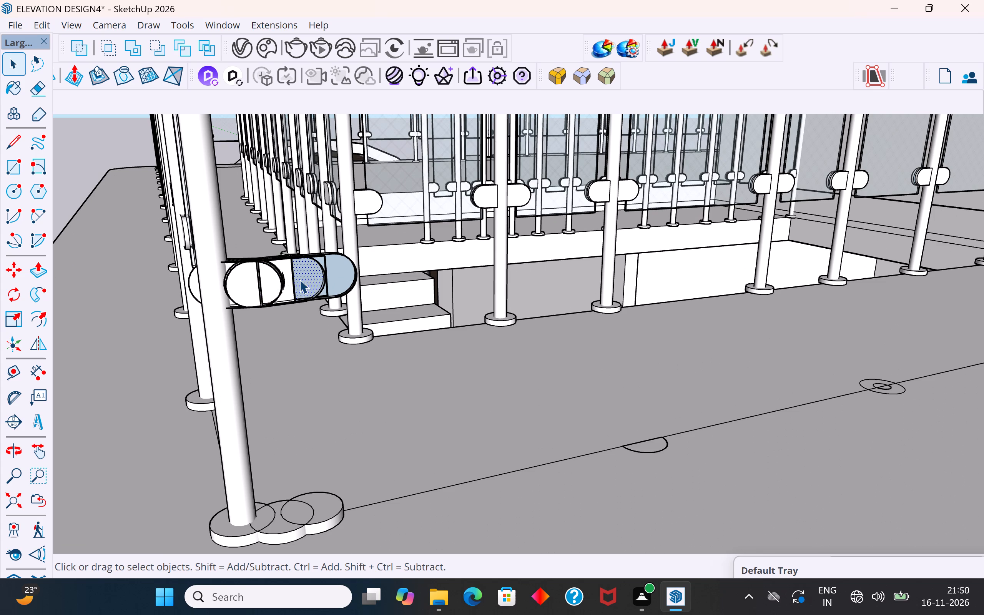
left_click(307, 277)
key("Delete")
left_click(307, 277)
key("Delete")
left_click(307, 277)
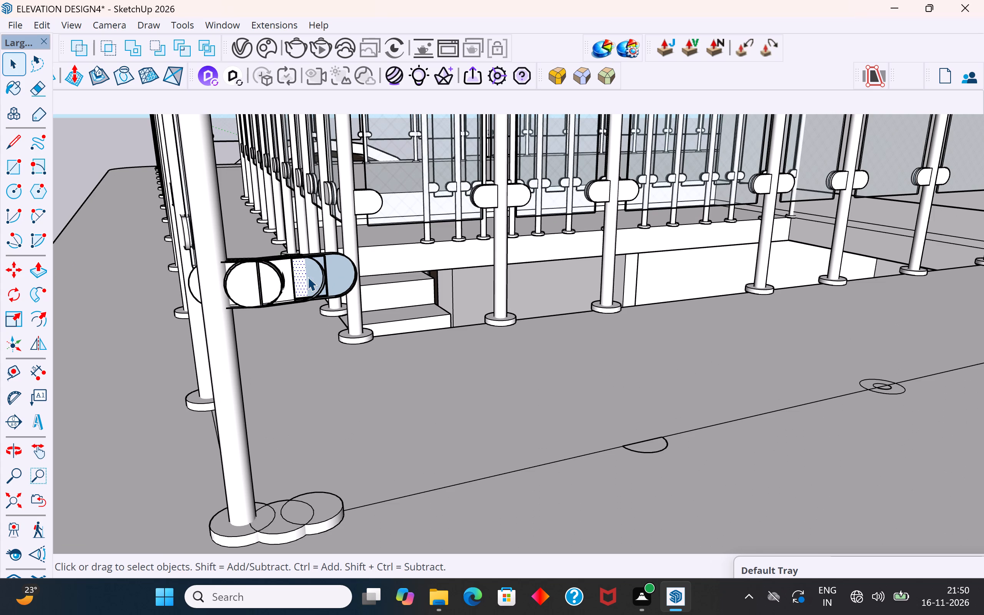
key("Delete")
left_click(307, 277)
key("Delete")
left_click(307, 277)
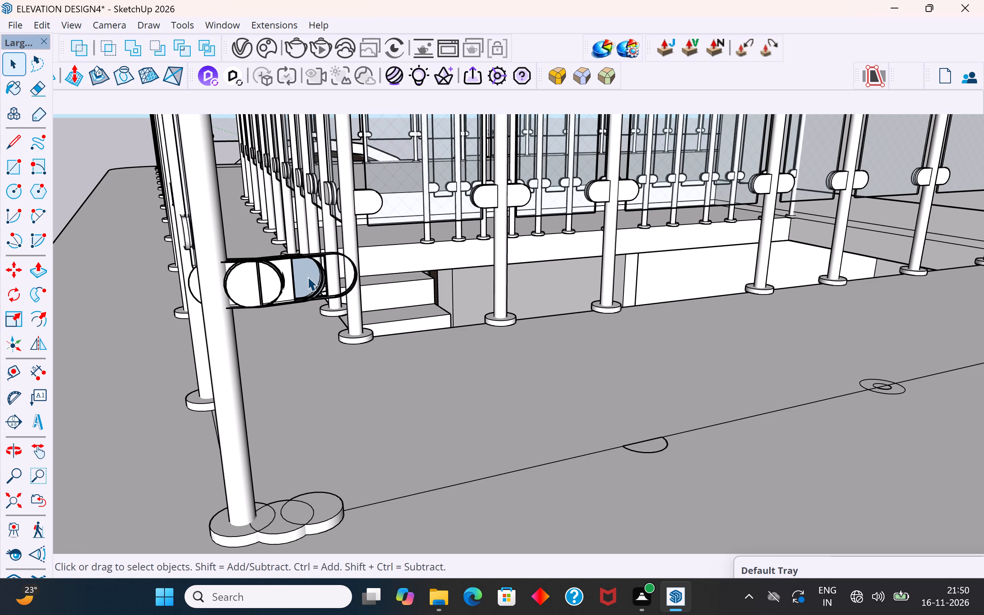
key("Delete")
left_click(279, 288)
key("Delete")
Delete the remaining outlines and side faces of the leftover lower clamps from the inner side of the corner pole.
middle_click_drag(286, 273, 264, 299)
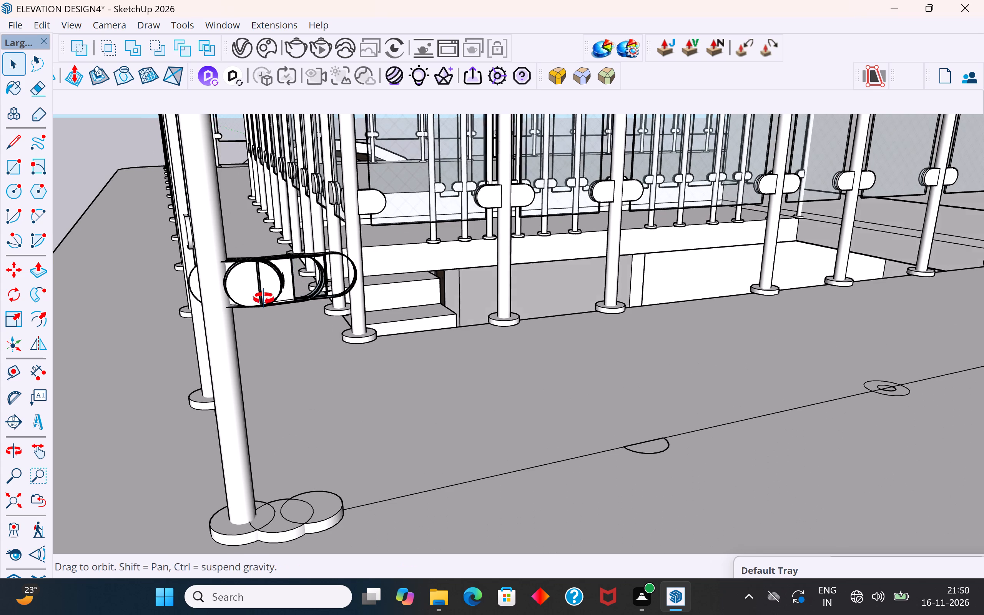
middle_click_drag(264, 299, 0, 376)
middle_click_drag(435, 218, 237, 219)
middle_click_drag(490, 155, 420, 137)
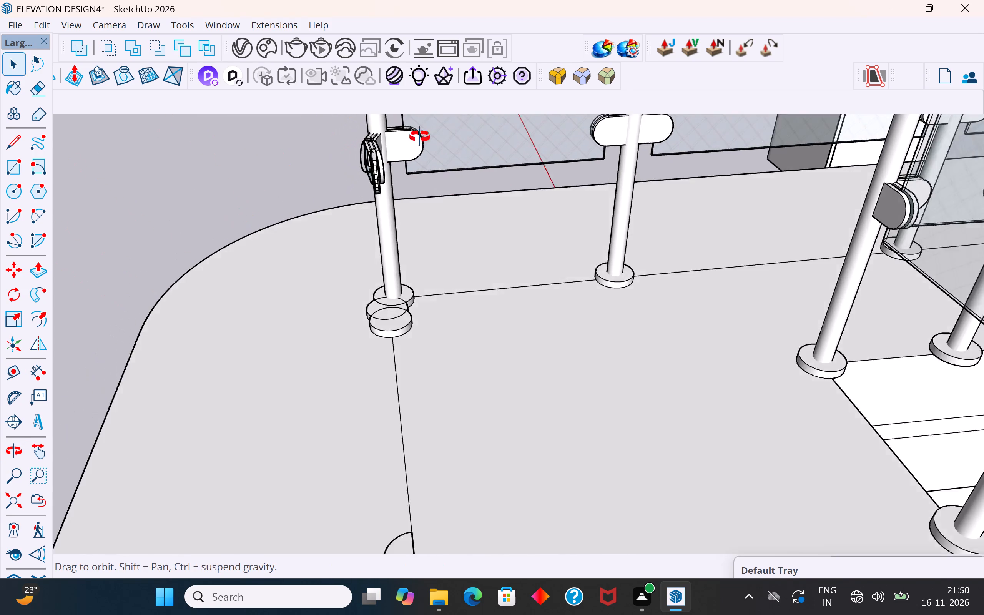
middle_click_drag(420, 137, 319, 138)
scroll(444, 326, "down", 5)
middle_click_drag(435, 216, 445, 208)
scroll(436, 186, "up", 9)
middle_click_drag(418, 205, 313, 170)
scroll(313, 170, "up", 1)
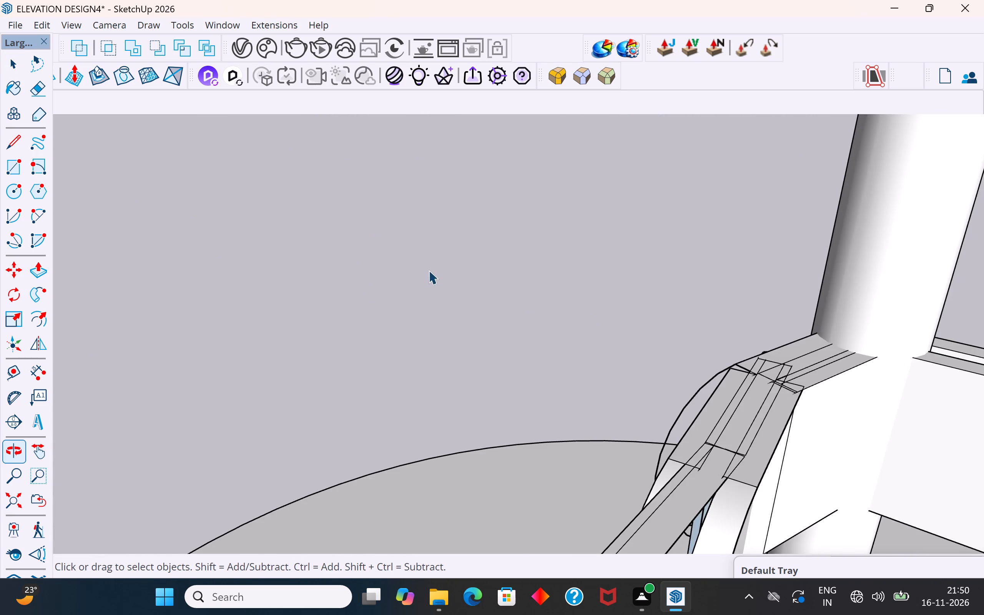
scroll(427, 272, "down", 5)
middle_click_drag(442, 298, 273, 398)
scroll(528, 307, "up", 7)
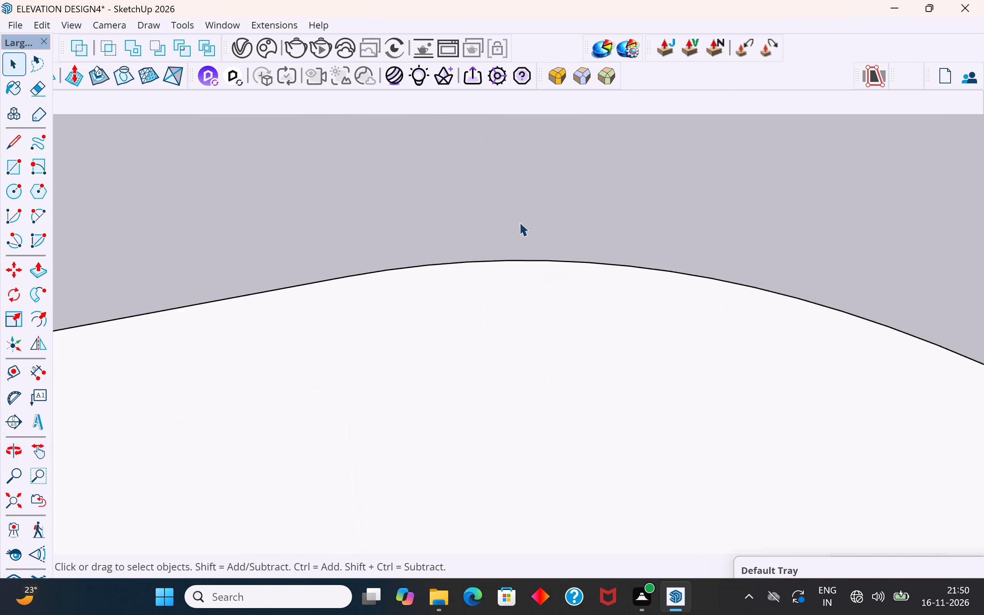
scroll(519, 222, "up", 2)
scroll(508, 271, "down", 5)
middle_click_drag(504, 312, 451, 264)
scroll(497, 349, "up", 4)
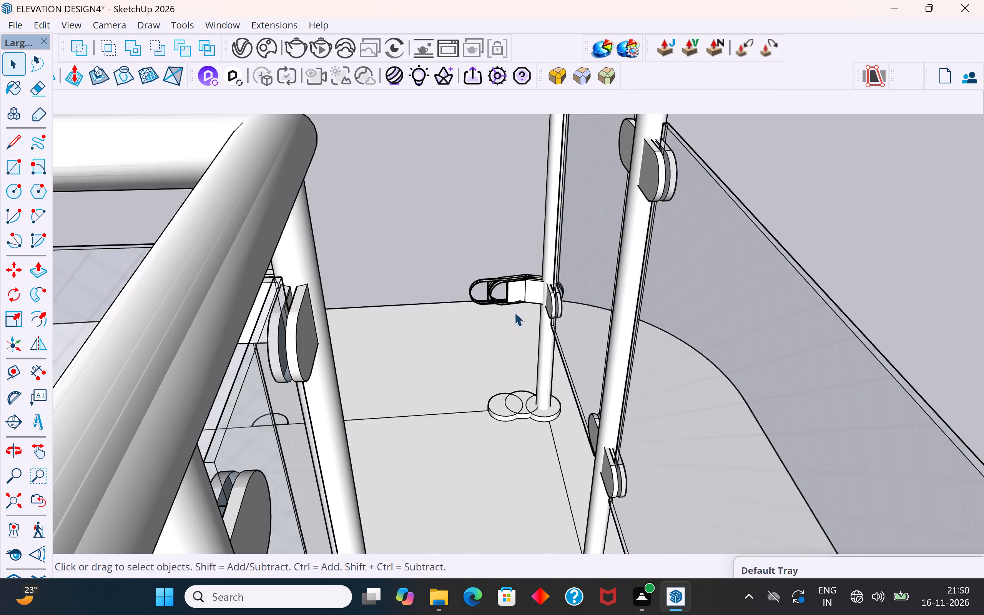
middle_click_drag(516, 301, 510, 229)
left_click_drag(525, 260, 429, 329)
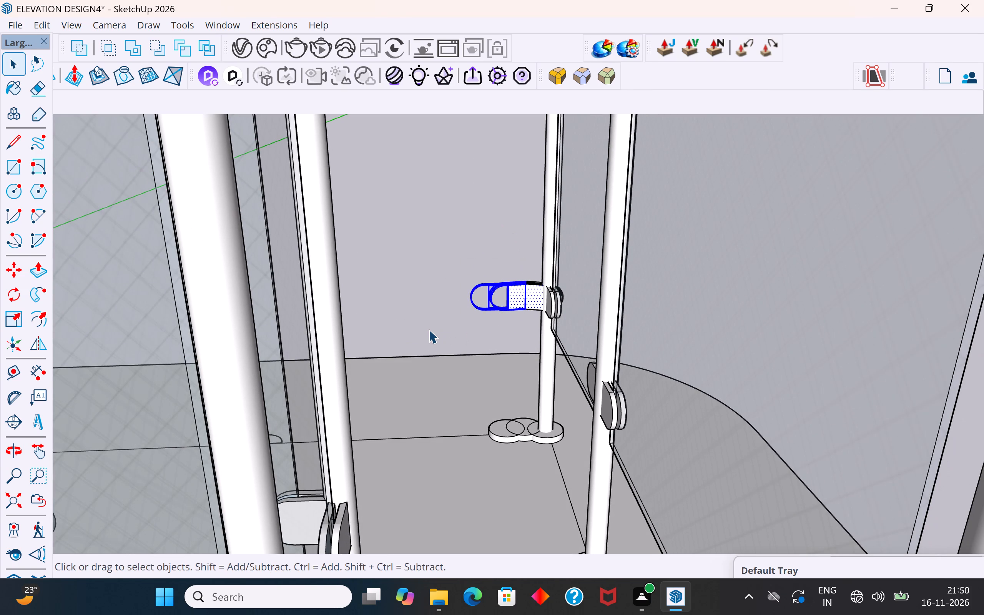
key("Delete")
left_click_drag(535, 272, 510, 314)
key("Delete")
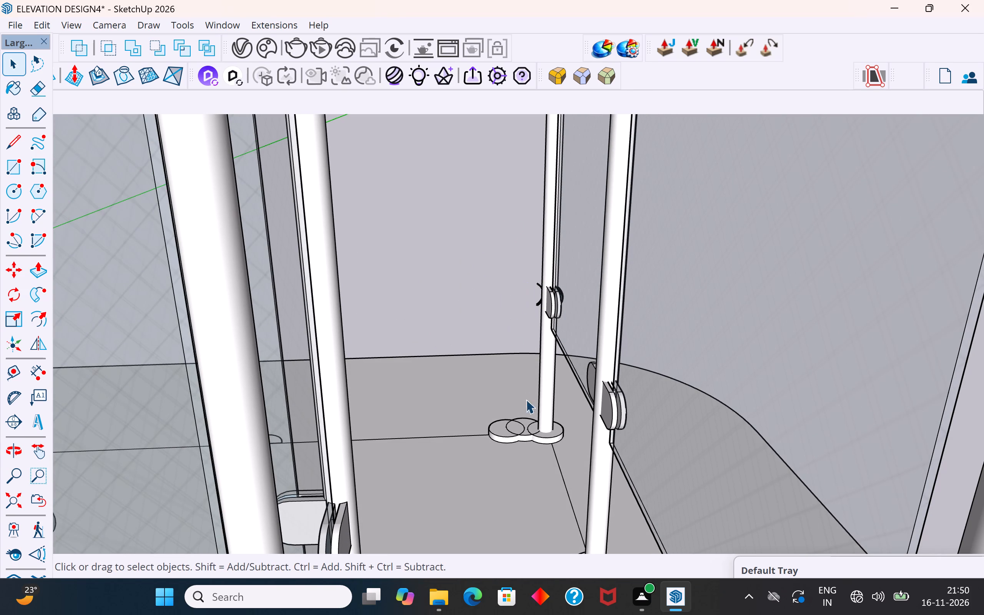
Delete the small curved clamp remnant beside the corner pole at lower clamp height.
scroll(544, 310, "up", 9)
scroll(535, 296, "down", 3)
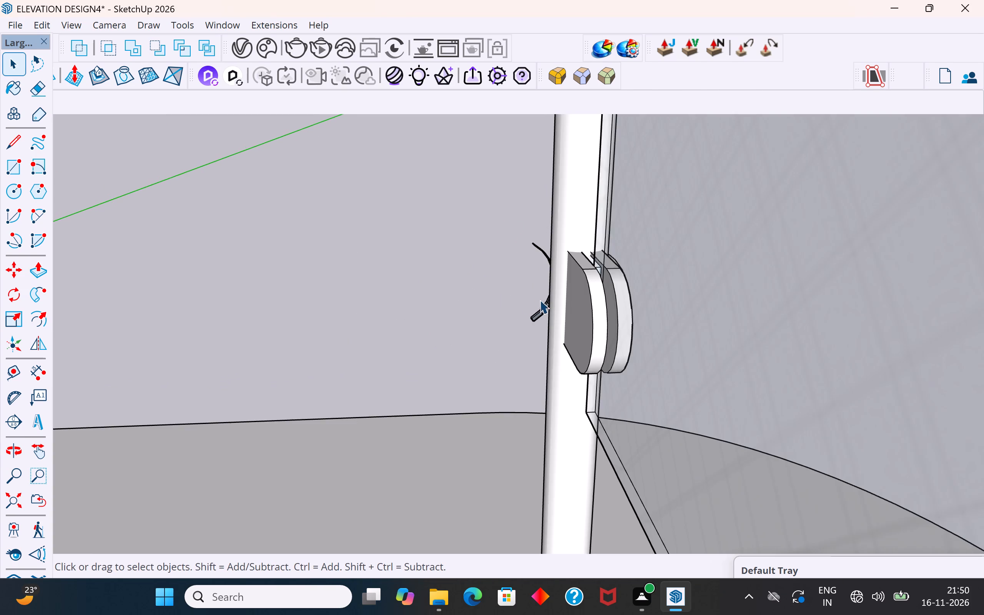
middle_click_drag(540, 300, 668, 307)
scroll(568, 260, "up", 3)
scroll(572, 266, "down", 3)
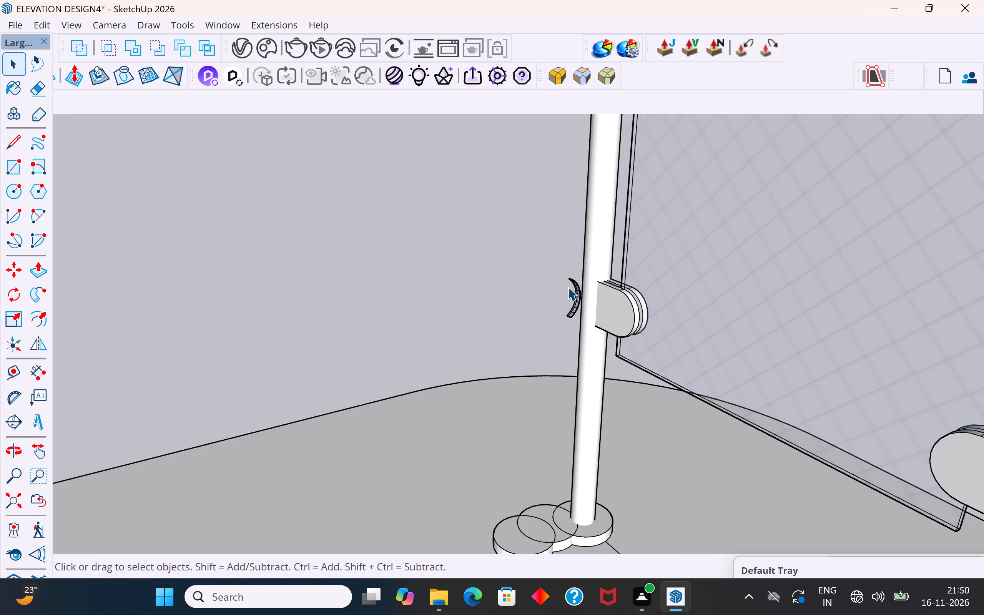
middle_click_drag(587, 291, 622, 281)
scroll(598, 296, "up", 9)
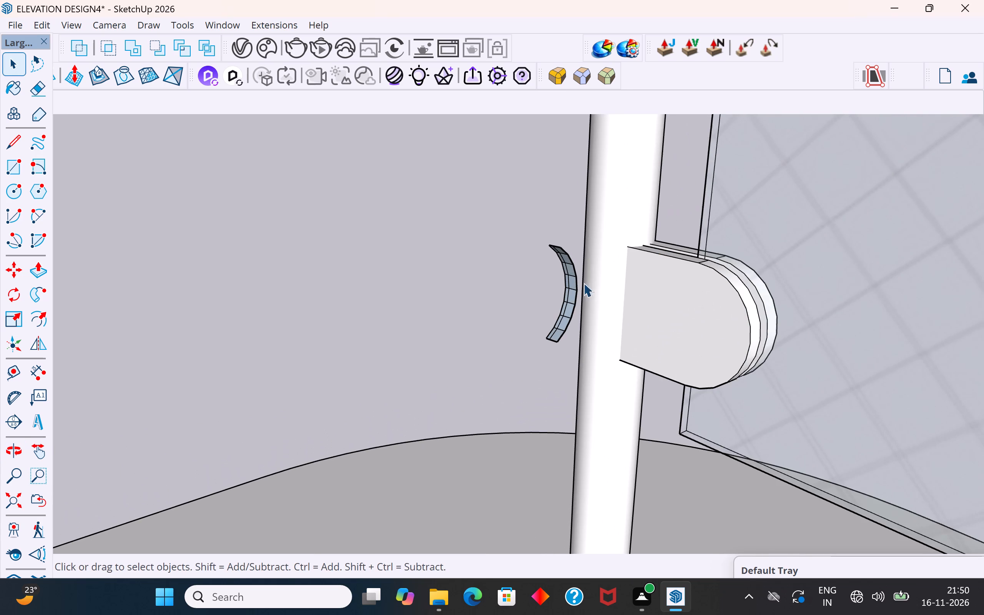
left_click_drag(575, 238, 488, 363)
key("Delete")
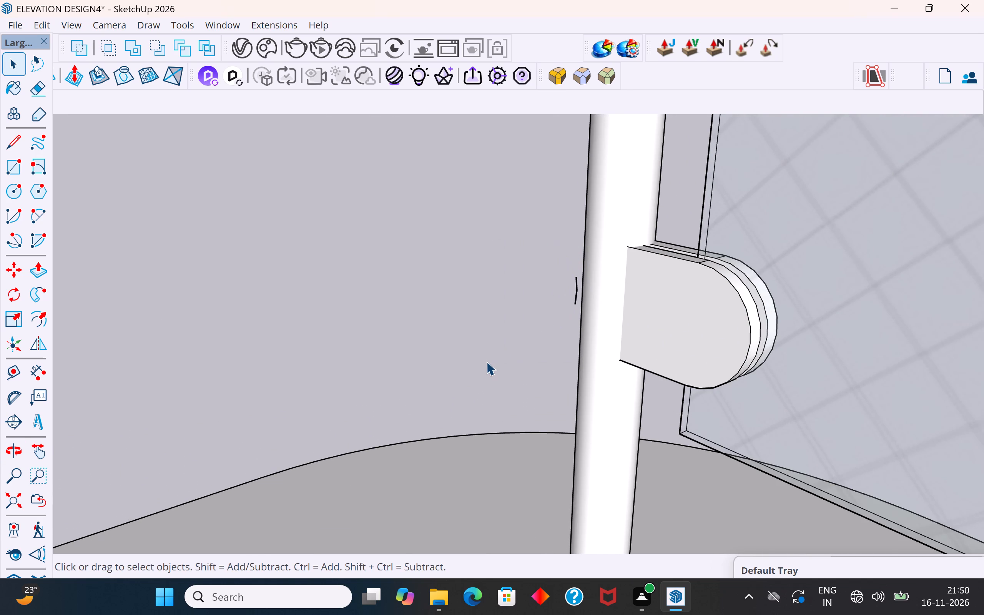
Delete the last short edge fragments of the lower clamp beside the corner pole.
scroll(486, 361, "down", 3)
scroll(550, 321, "up", 8)
middle_click_drag(523, 329, 661, 335)
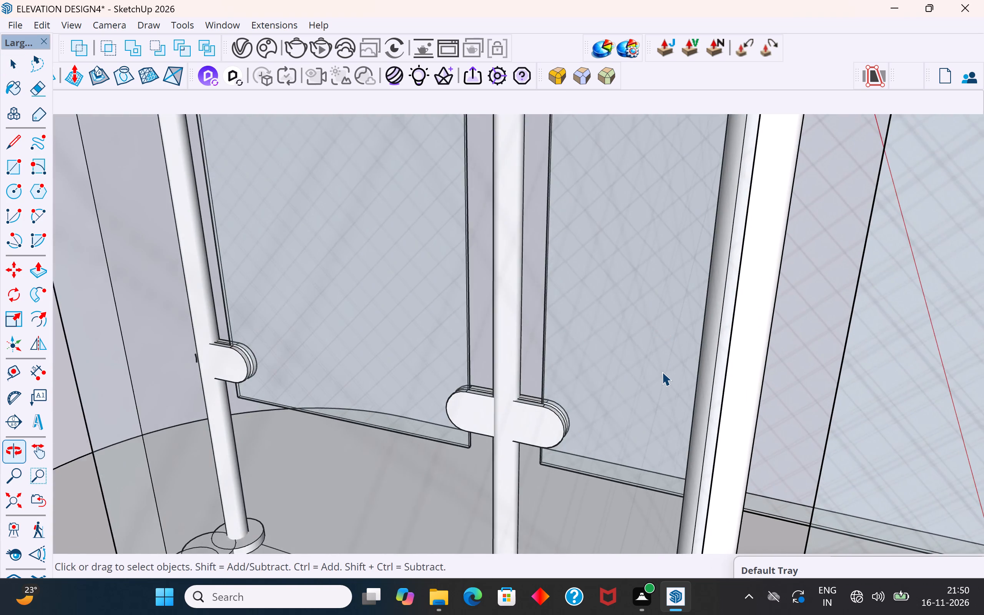
scroll(662, 376, "down", 12)
middle_click_drag(653, 358, 456, 548)
scroll(541, 182, "up", 3)
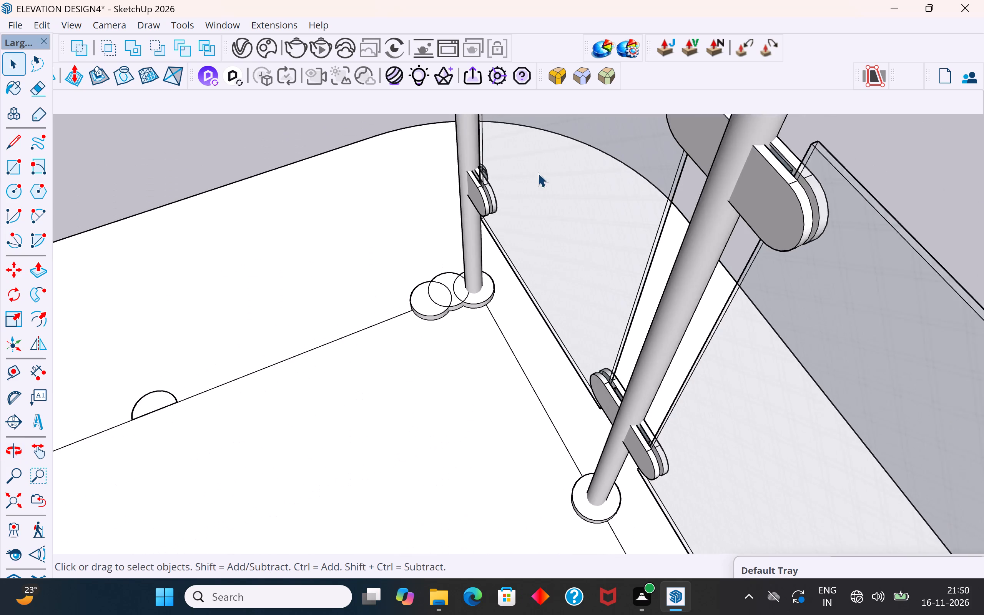
scroll(538, 173, "up", 5)
scroll(583, 447, "down", 5)
middle_click_drag(489, 315, 645, 253)
scroll(479, 283, "up", 5)
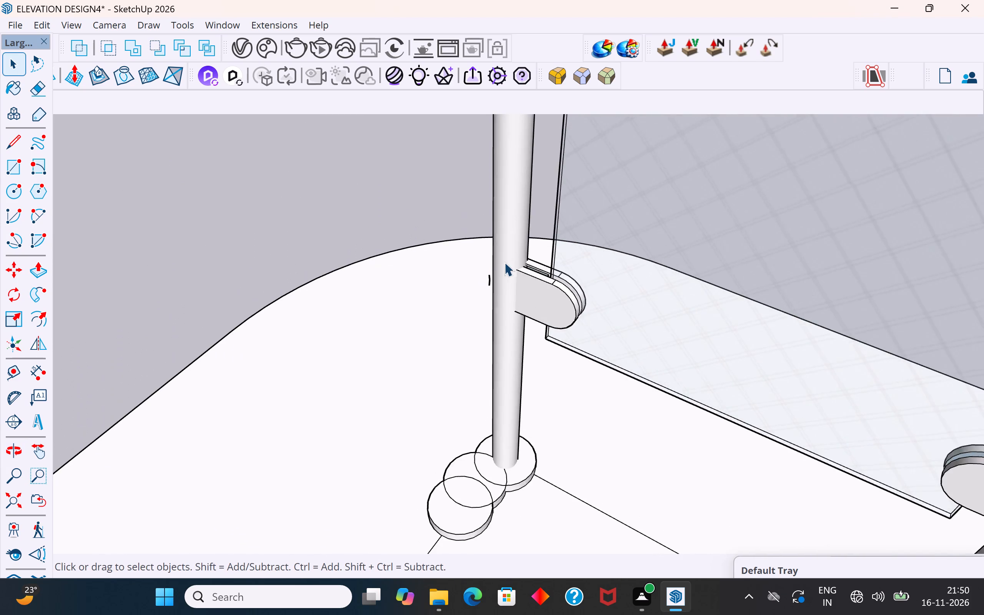
scroll(504, 262, "up", 7)
middle_click_drag(513, 267, 495, 247)
scroll(467, 383, "down", 4)
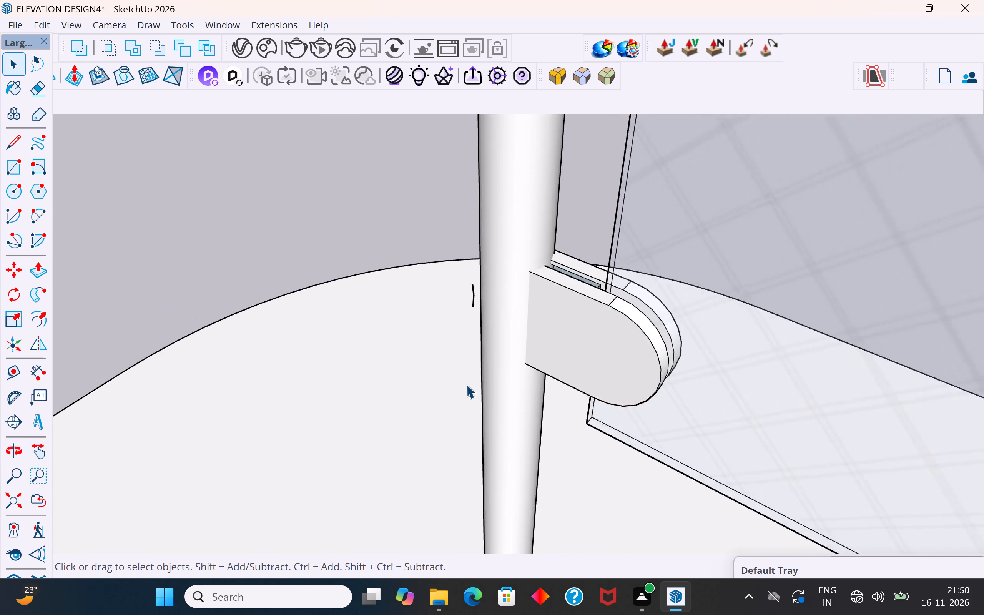
scroll(486, 311, "up", 8)
middle_click_drag(474, 294, 457, 194)
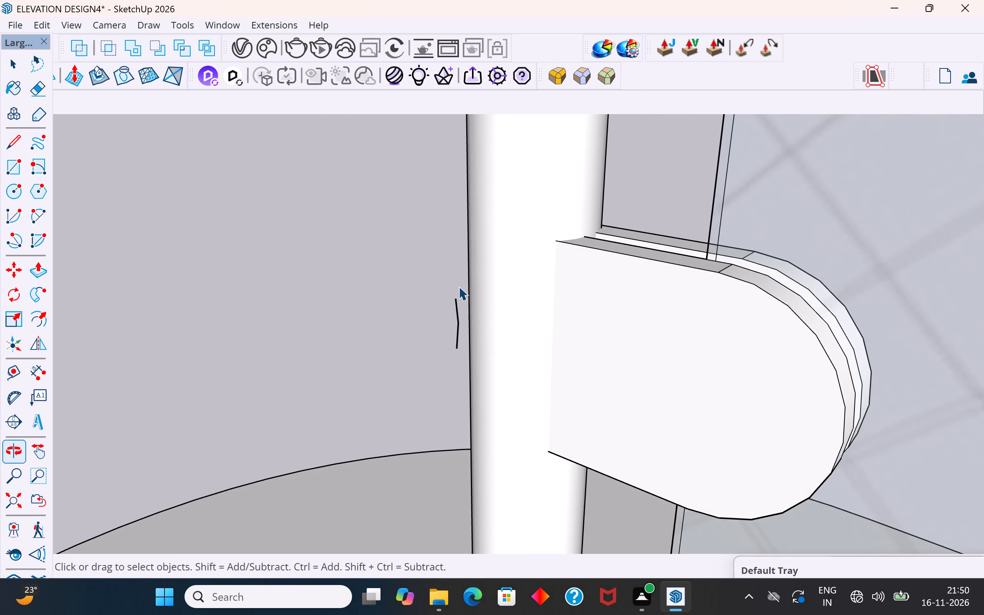
left_click_drag(460, 288, 413, 369)
key("Delete")
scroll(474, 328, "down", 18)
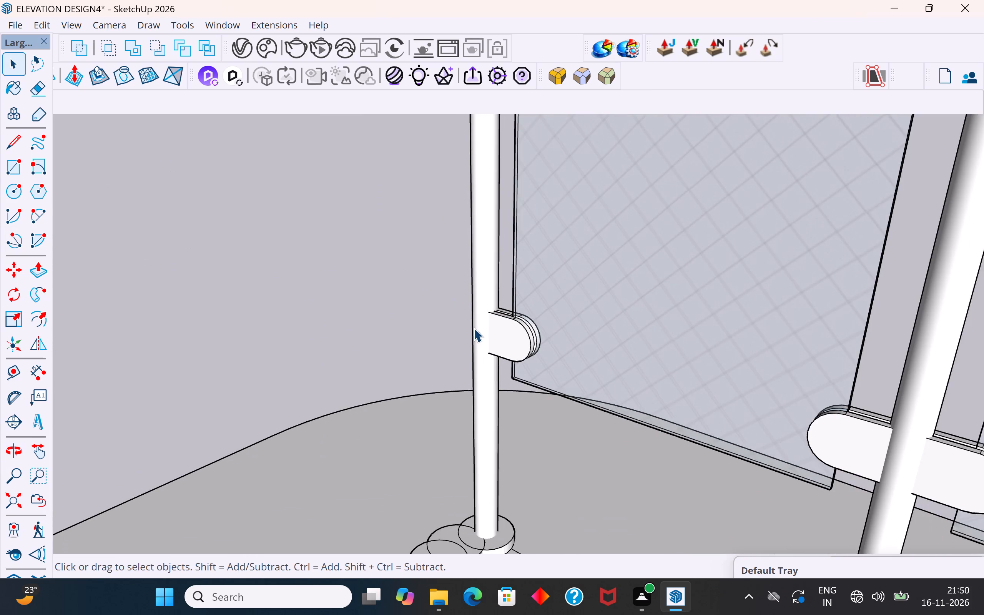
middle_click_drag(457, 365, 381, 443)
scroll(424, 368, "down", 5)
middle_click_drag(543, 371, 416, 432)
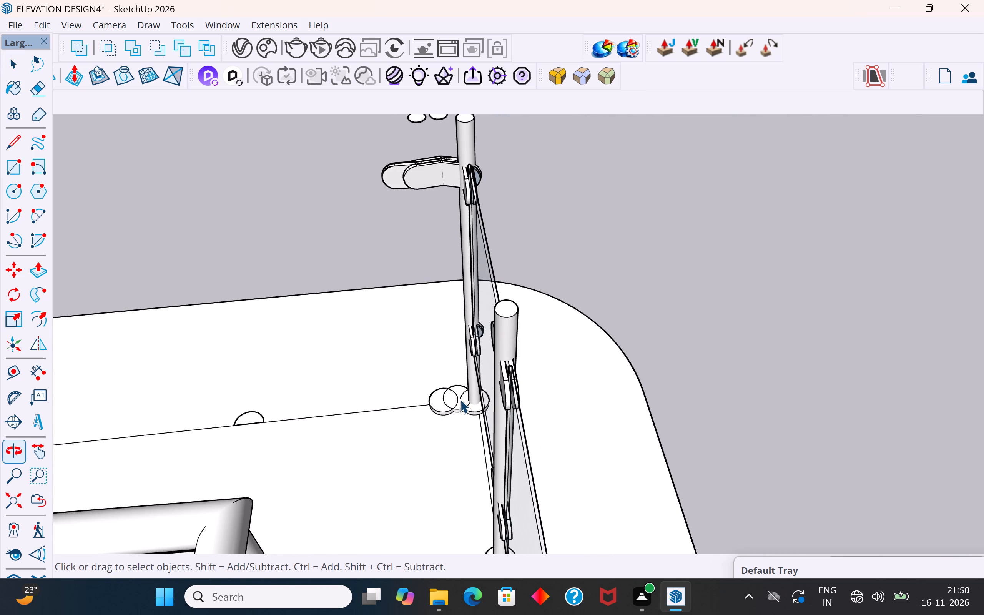
Delete the curved side faces of the two duplicate base discs overlapping the corner pole's base plate.
scroll(460, 399, "up", 9)
middle_click_drag(442, 403, 464, 356)
scroll(457, 406, "up", 4)
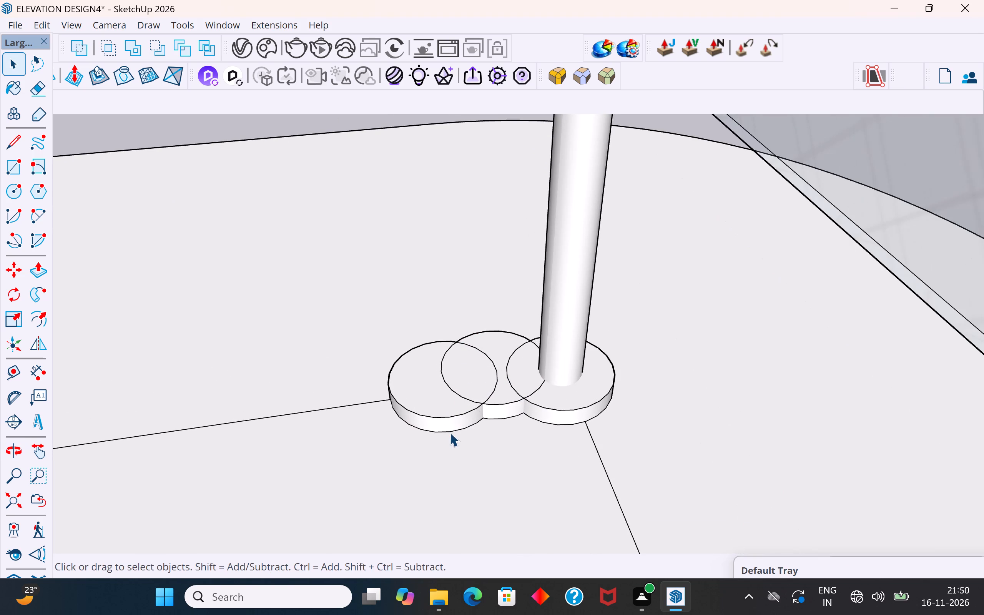
scroll(453, 425, "up", 6)
middle_click_drag(457, 415, 457, 356)
left_click(454, 406)
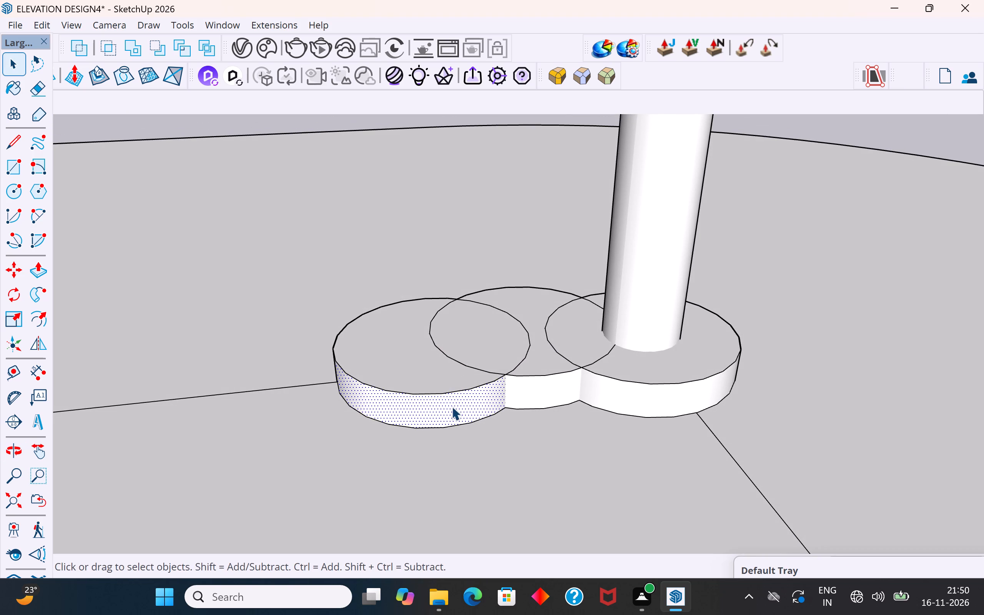
key("Delete")
middle_click_drag(481, 370, 552, 195)
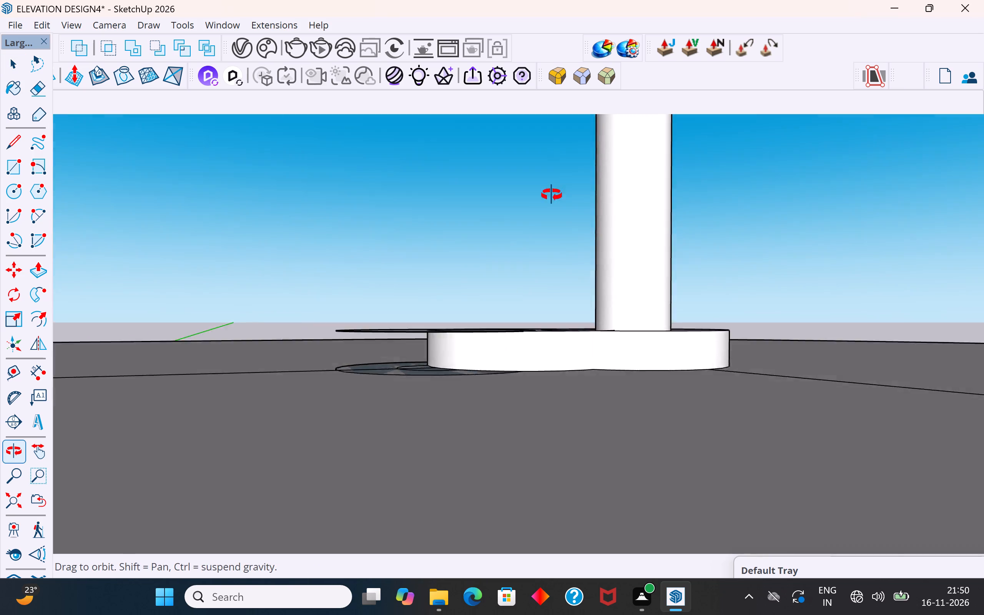
middle_click_drag(552, 195, 532, 244)
left_click(502, 352)
key("Delete")
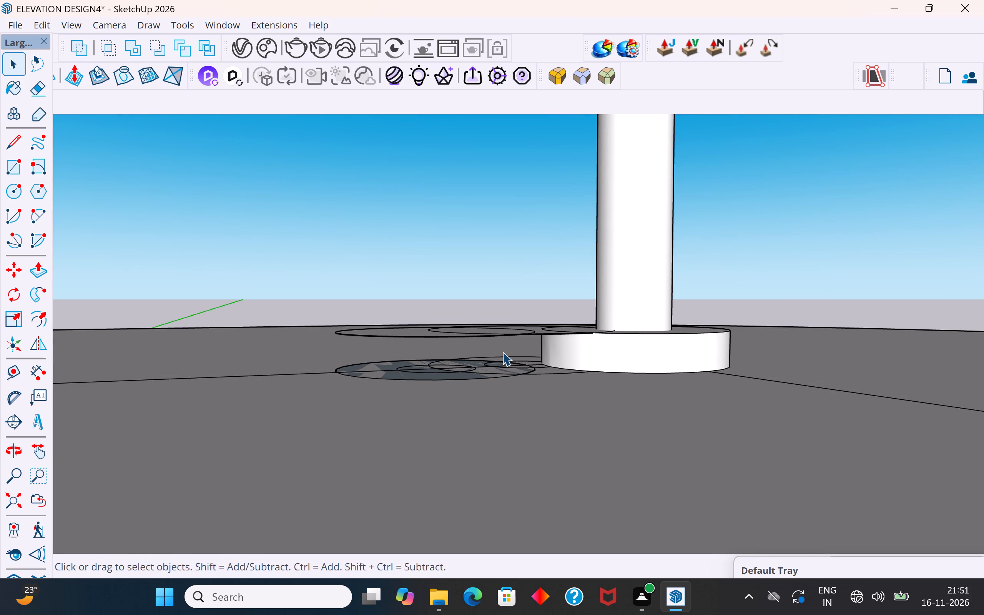
Delete the top faces of the two duplicate base discs, including their overlap, beside the corner pole base.
scroll(498, 338, "up", 1)
middle_click_drag(498, 338, 462, 315)
middle_click_drag(462, 315, 457, 347)
middle_click_drag(470, 302, 455, 357)
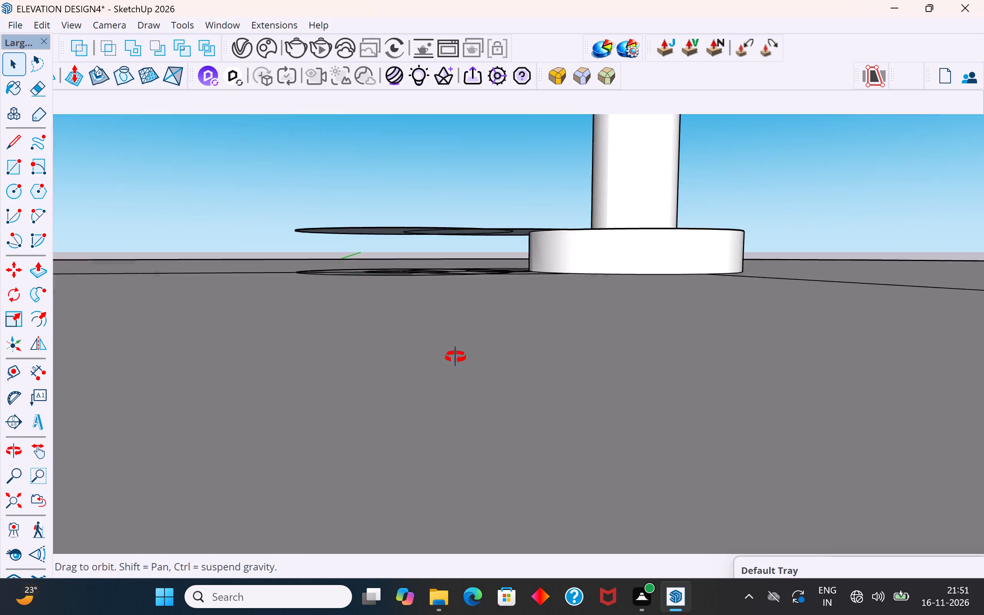
middle_click_drag(455, 357, 454, 415)
scroll(508, 485, "down", 11)
scroll(508, 200, "up", 2)
left_click(534, 211)
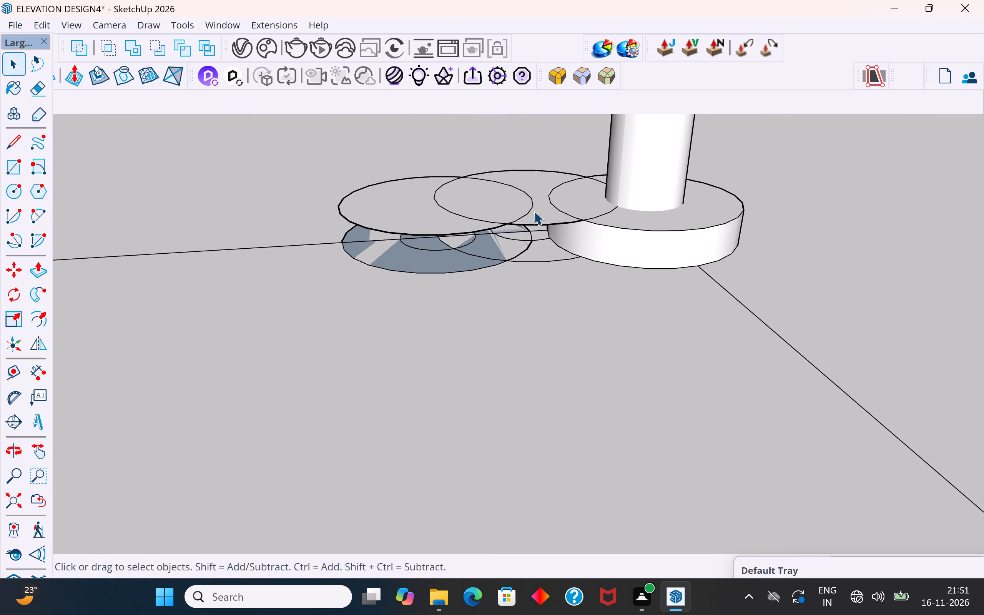
key("Delete")
left_click(475, 214)
key("Delete")
left_click(449, 222)
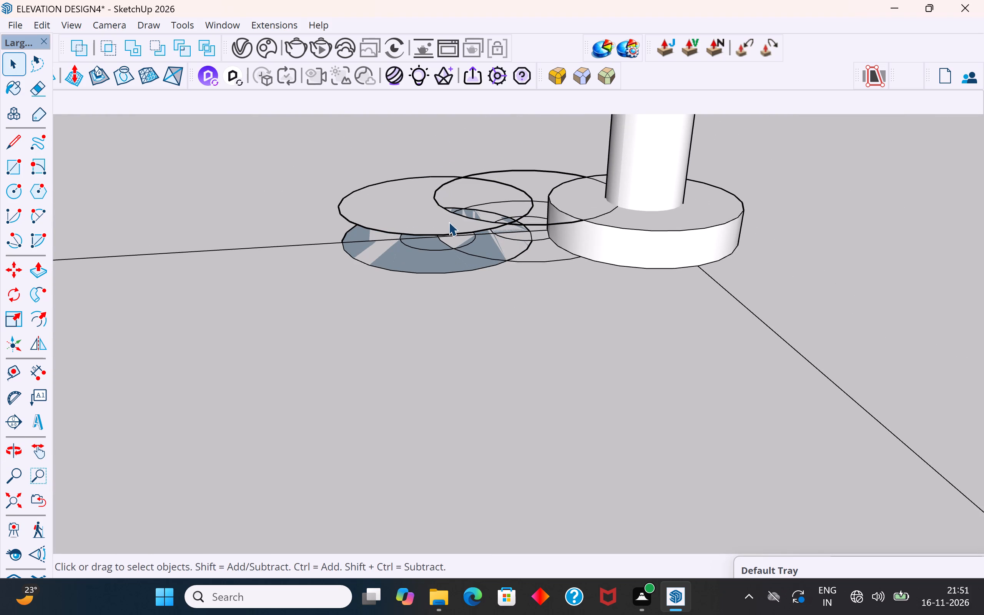
key("Delete")
Delete the top outline arcs of the duplicate discs, including those crossing the top of the corner pole's base plate.
left_click(461, 215)
key("Delete")
left_click(480, 233)
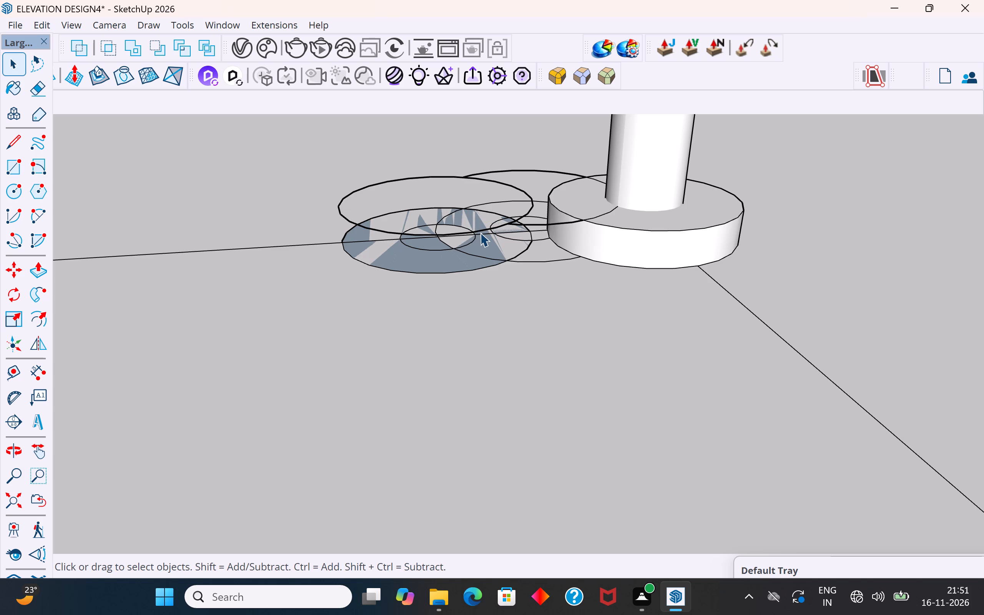
key("Delete")
left_click(524, 213)
key("Delete")
left_click(531, 226)
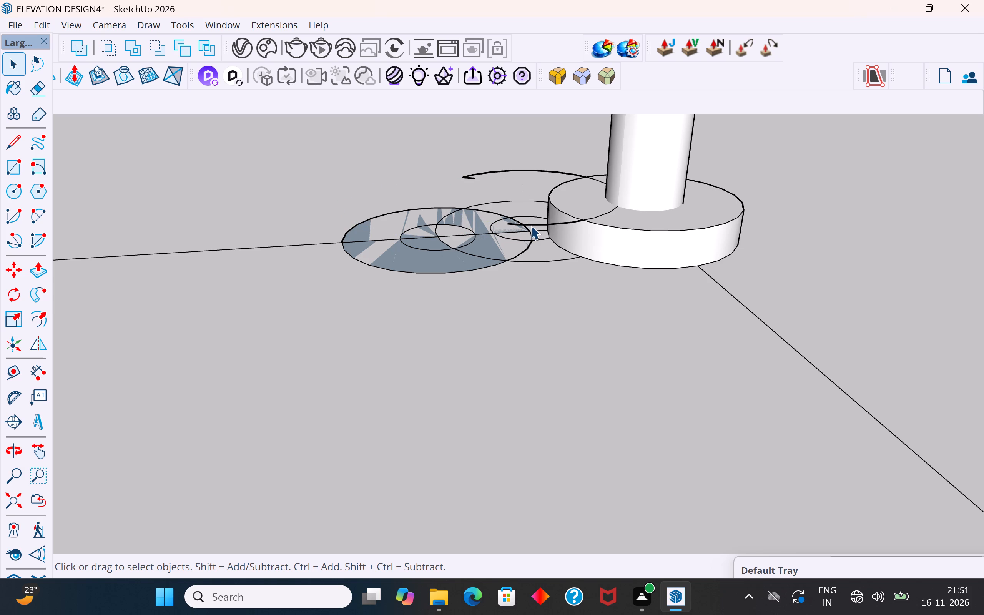
key("Delete")
left_click(468, 177)
key("Delete")
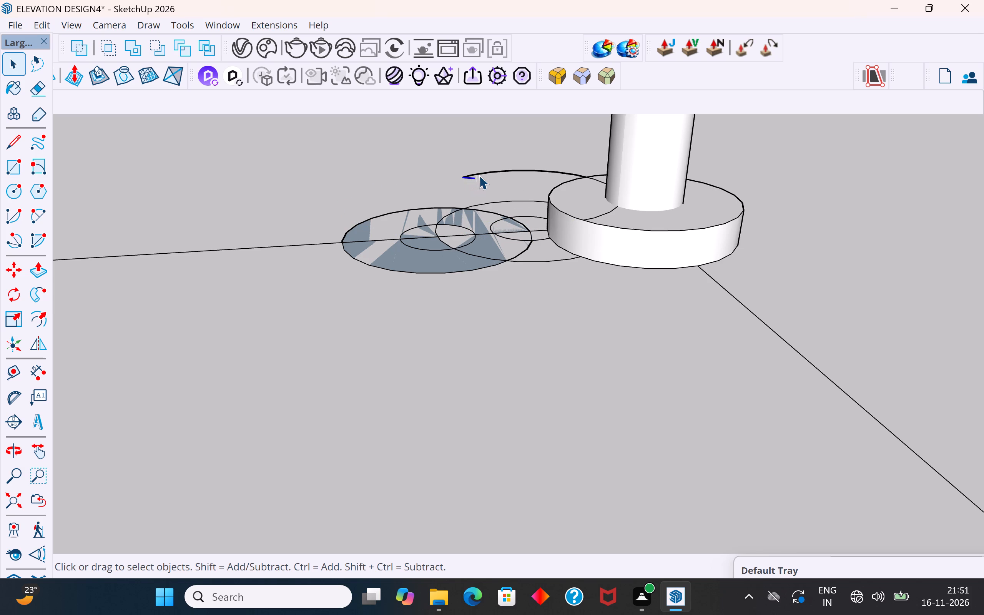
left_click(479, 175)
key("Delete")
left_click(598, 183)
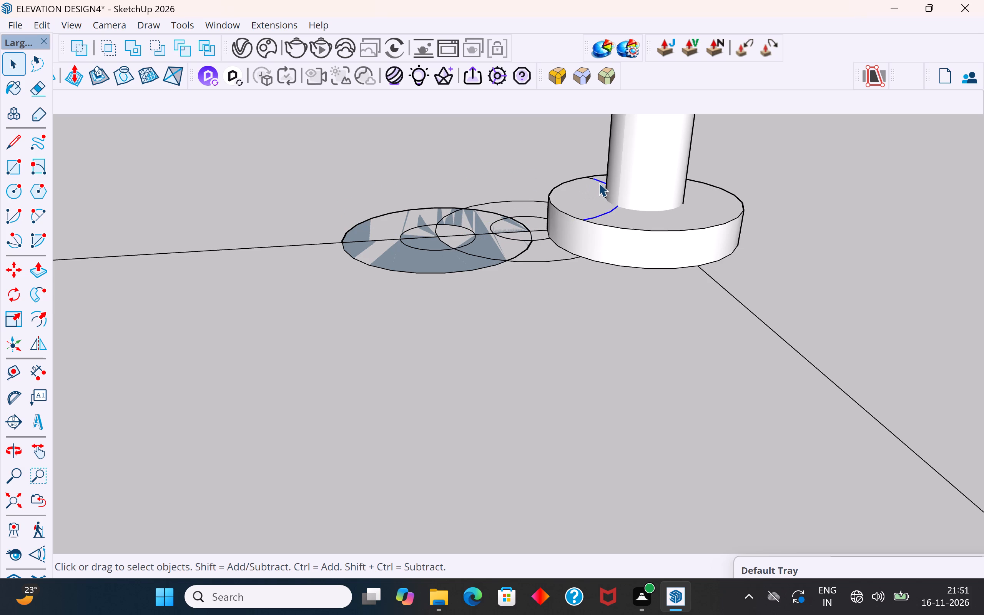
key("Delete")
left_click(591, 178)
key("Delete")
Delete the shaded bottom face of the outer duplicate disc on the roof surface.
left_click(492, 262)
key("Delete")
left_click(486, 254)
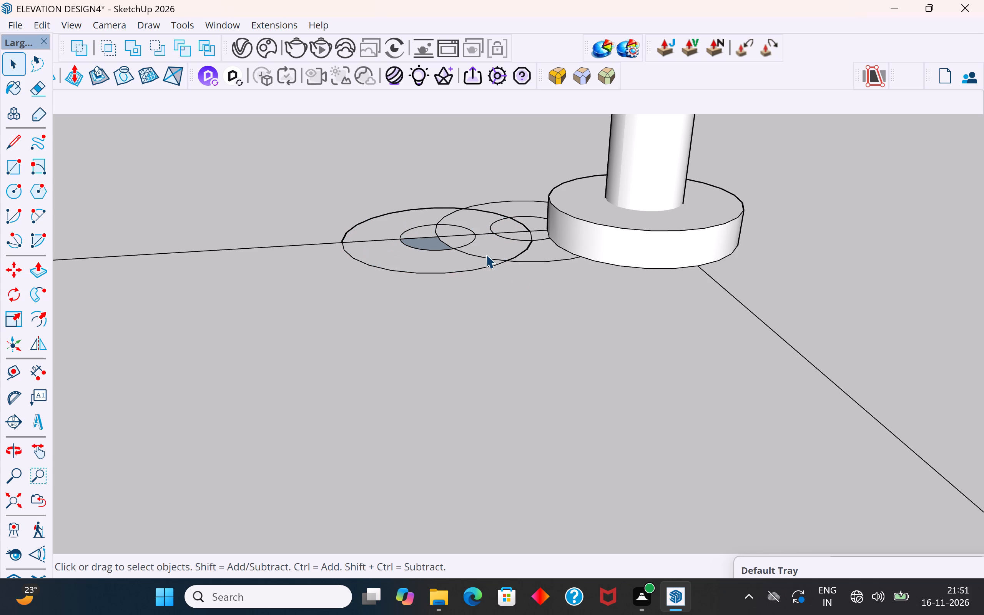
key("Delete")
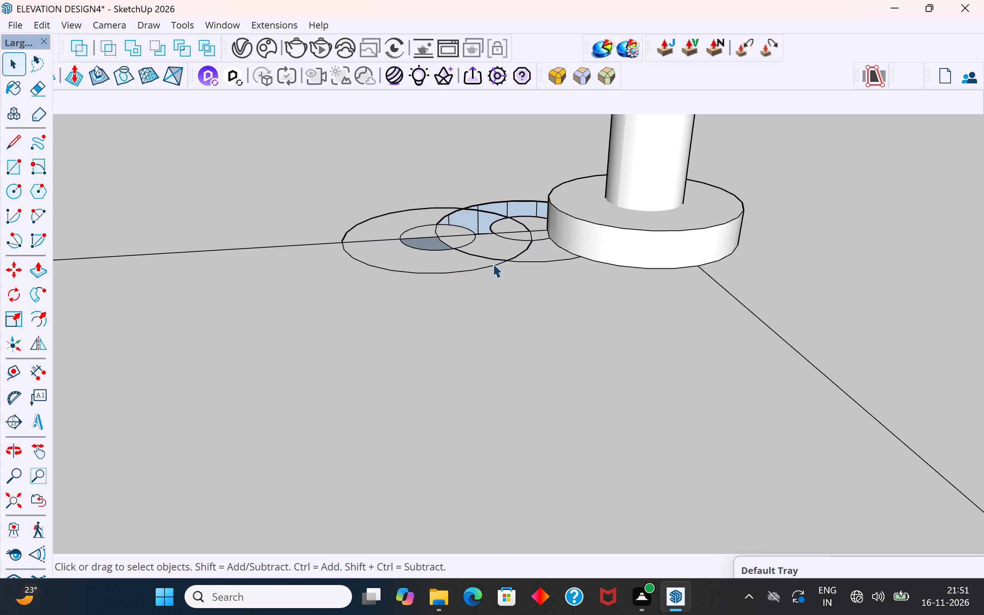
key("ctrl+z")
Delete the shaded sector face inside the small pole circle of the outer duplicate disc.
middle_click_drag(495, 267, 667, 301)
scroll(525, 291, "up", 1)
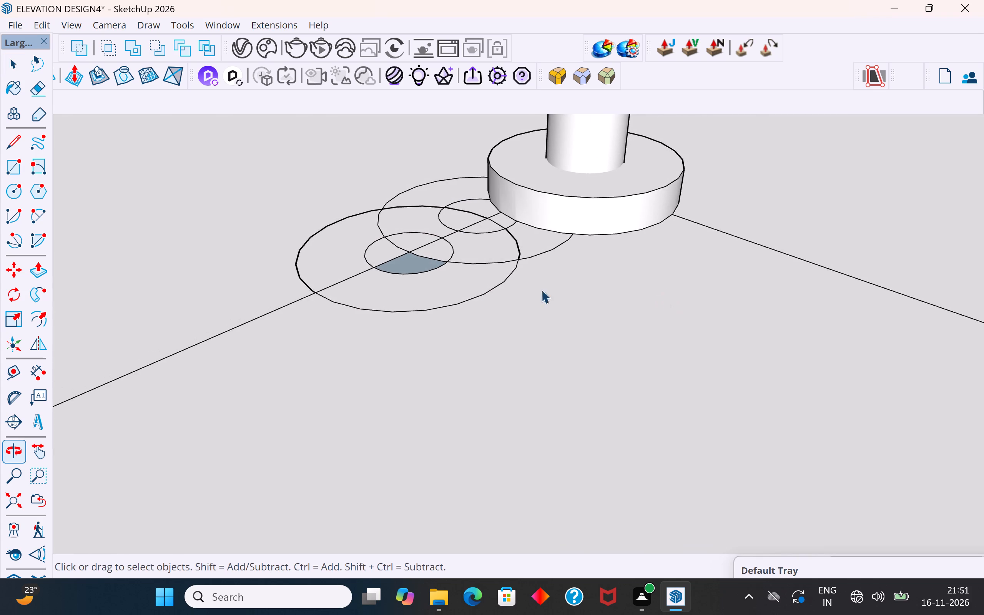
scroll(416, 278, "up", 3)
left_click(411, 254)
key("Delete")
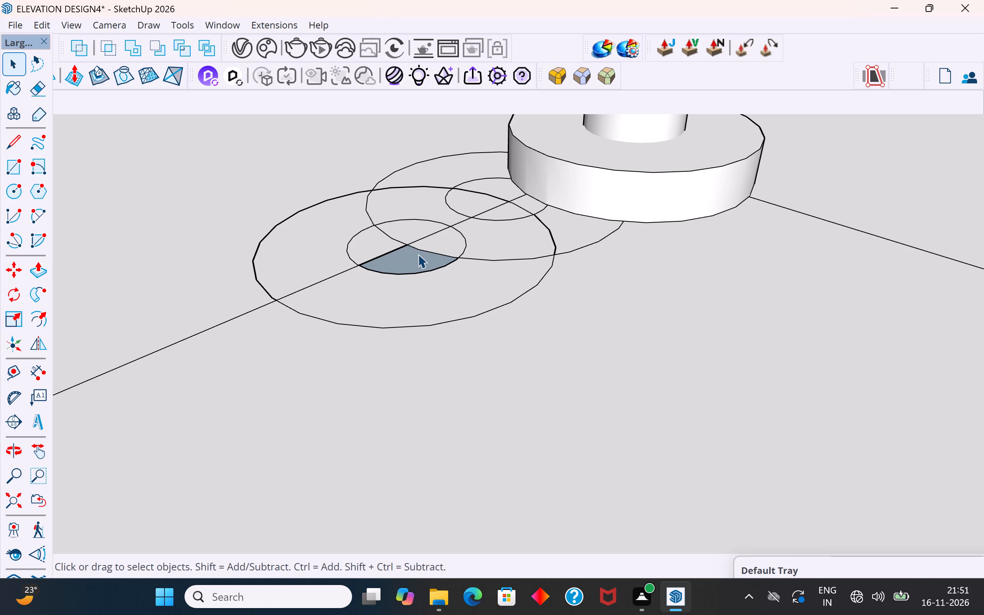
Reverse the remaining shaded sector face inside the outer duplicate disc's small pole circle.
middle_click_drag(409, 268, 727, 284)
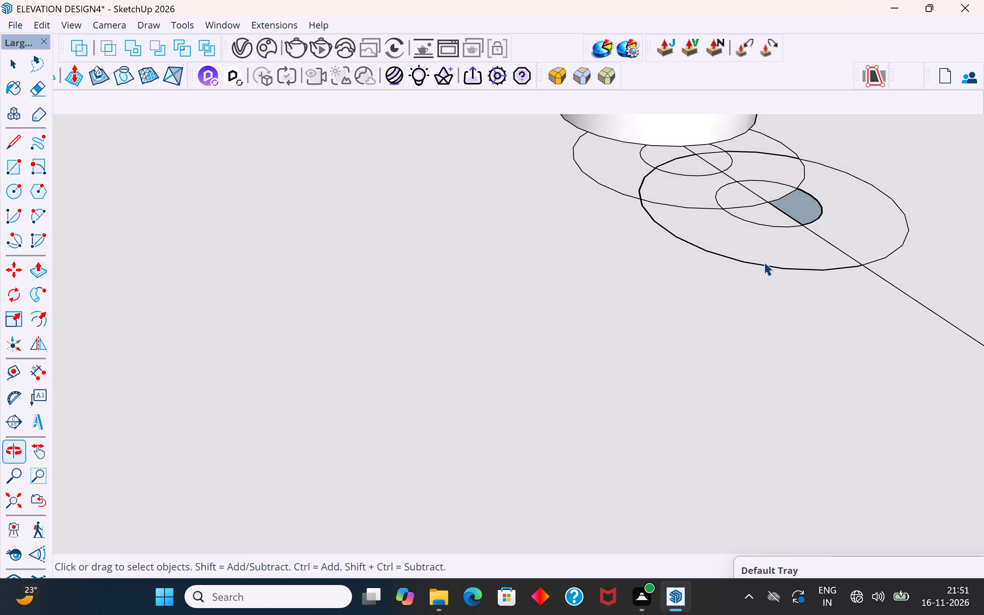
scroll(899, 144, "up", 10)
middle_click_drag(693, 288, 829, 248)
scroll(673, 241, "up", 4)
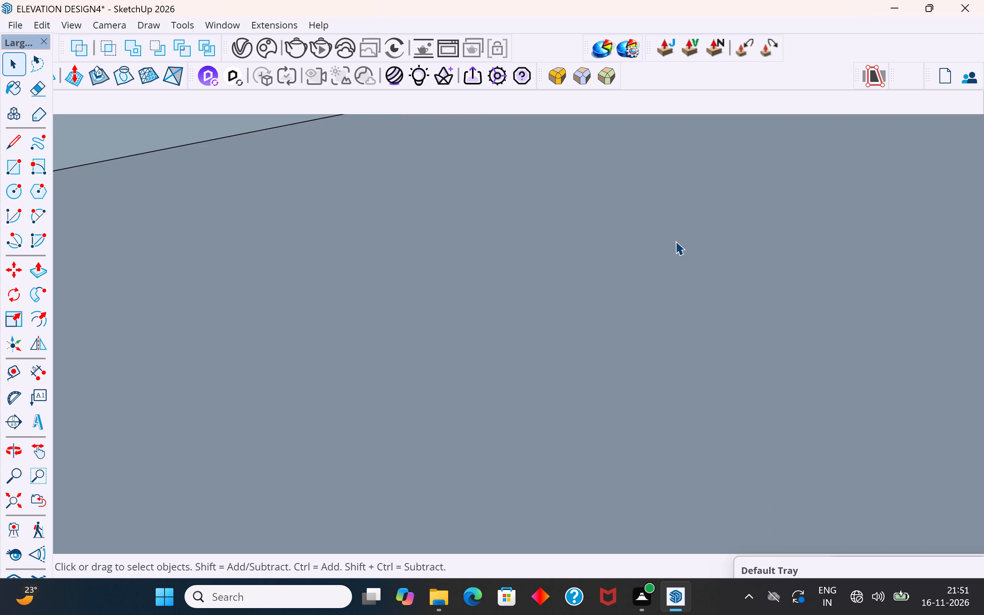
scroll(658, 281, "down", 5)
scroll(565, 327, "down", 4)
scroll(628, 272, "down", 5)
left_click(479, 391)
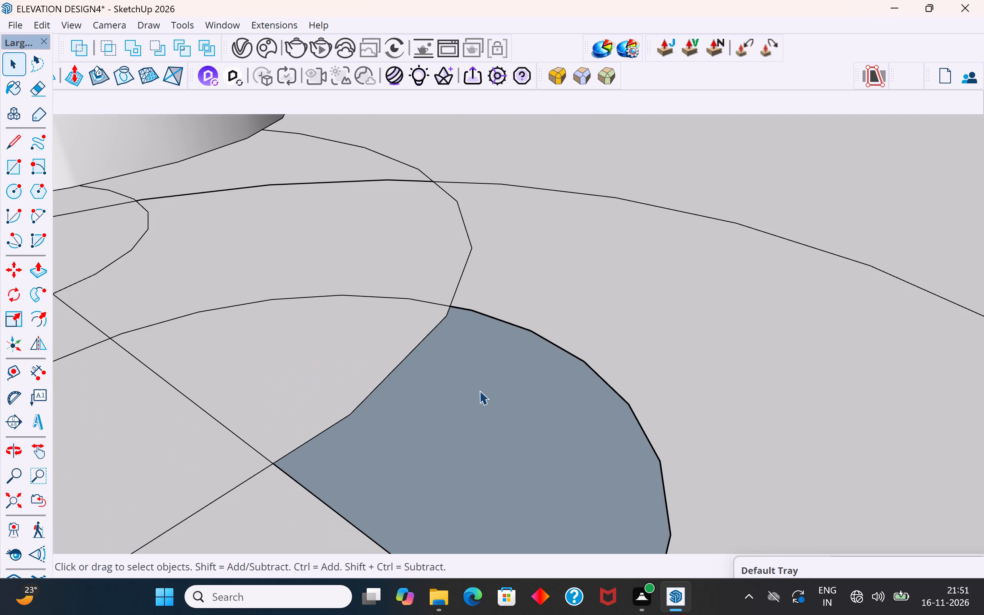
right_click(479, 391)
left_click(544, 206)
scroll(575, 269, "down", 2)
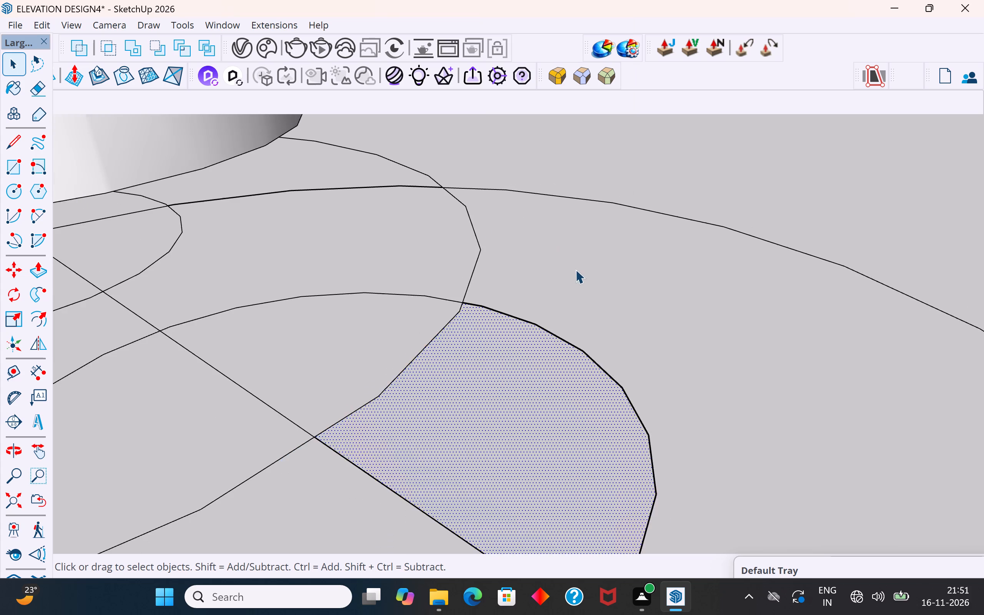
Delete the arcs around the reversed sector and the short straight line segment crossing the small pole circle.
left_click(549, 323)
key("Delete")
left_click(464, 315)
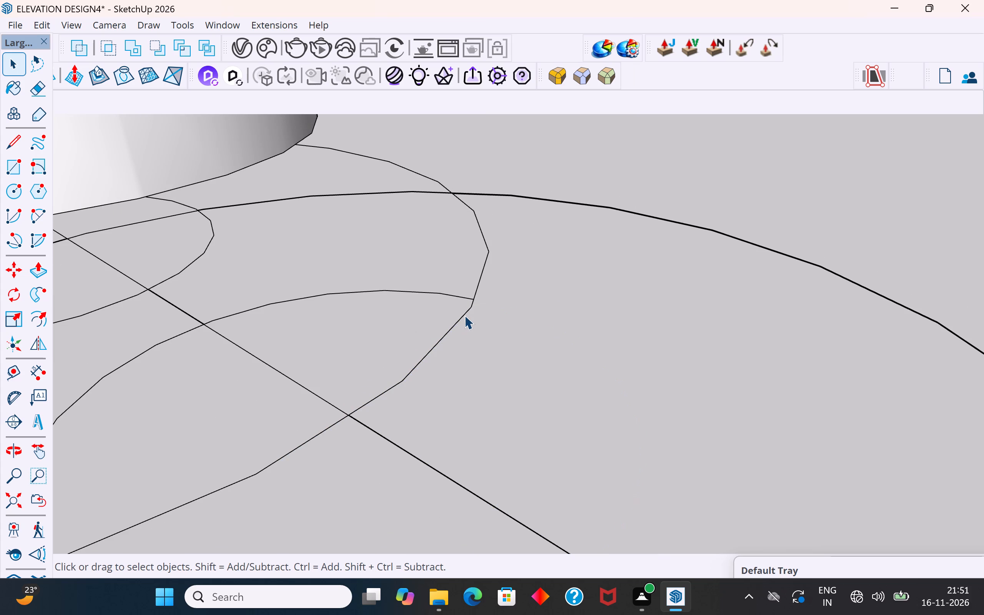
key("Delete")
left_click(465, 299)
key("Delete")
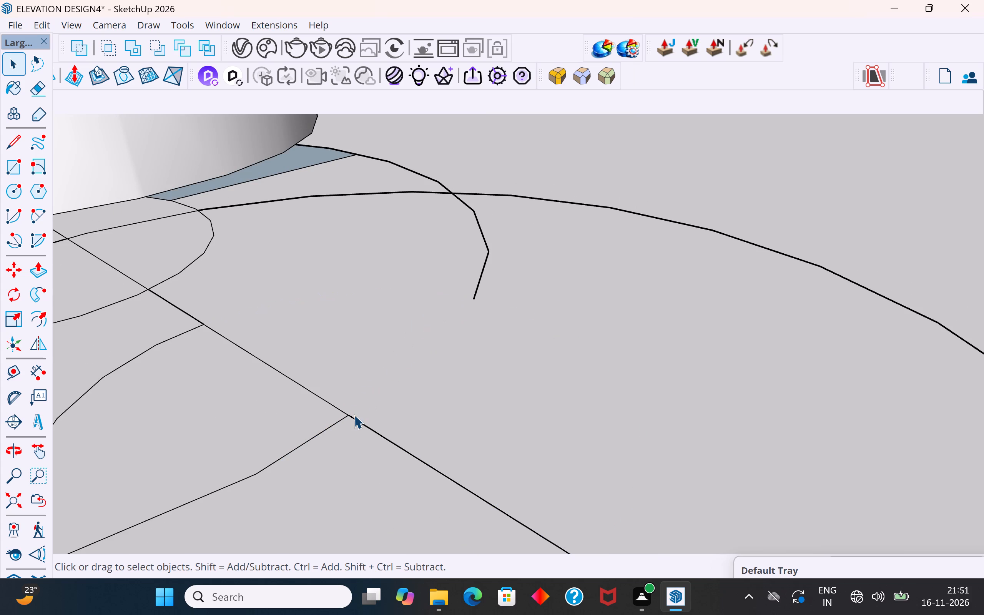
left_click(352, 419)
key("Delete")
Delete the far-side arcs of the two overlapping disc outlines left on the roof beside the corner pole base.
scroll(698, 304, "down", 9)
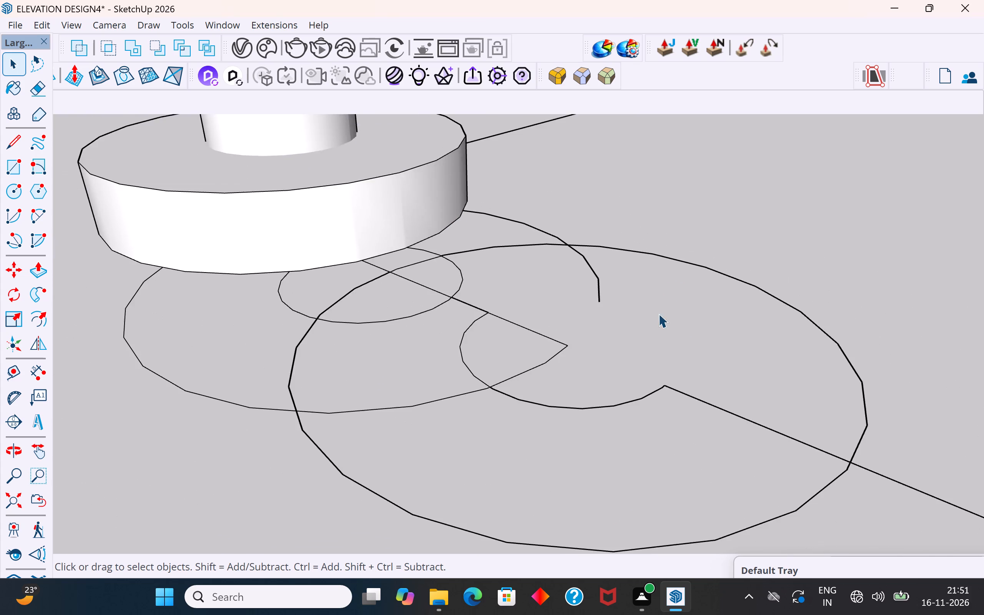
middle_click_drag(669, 301, 773, 337)
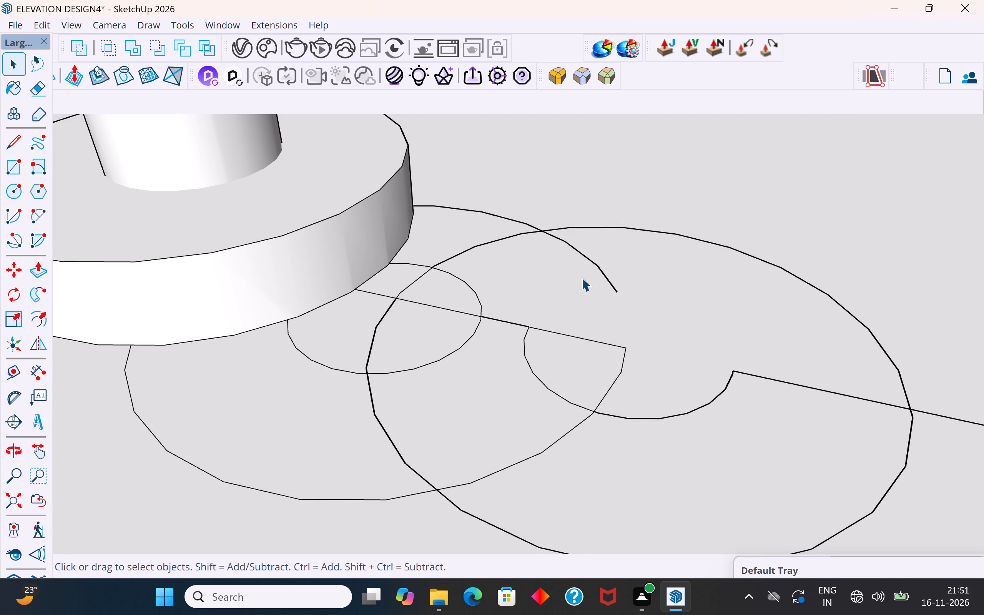
left_click(607, 283)
key("Delete")
left_click(535, 235)
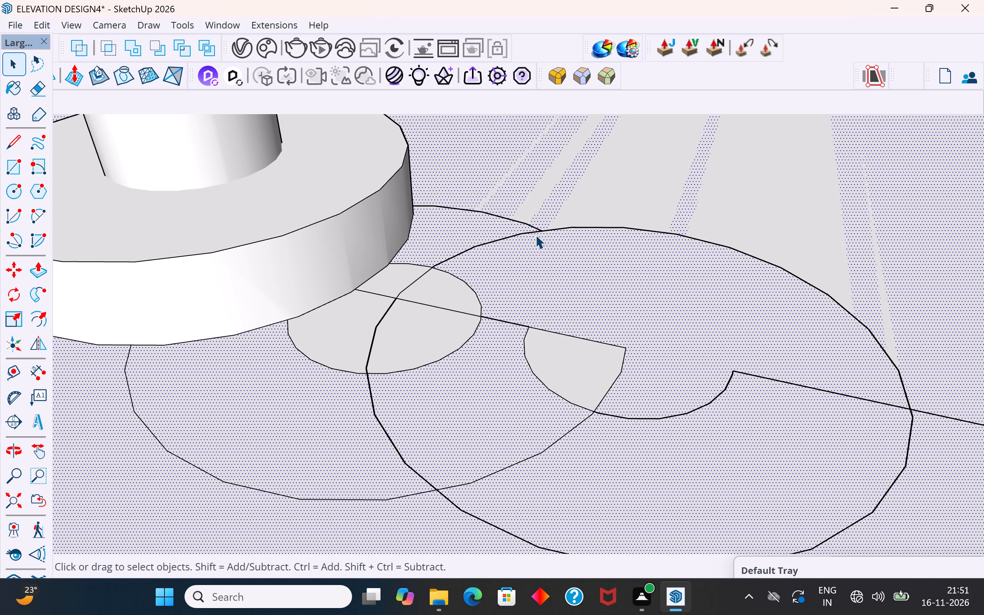
left_click(573, 223)
left_click(585, 228)
key("Delete")
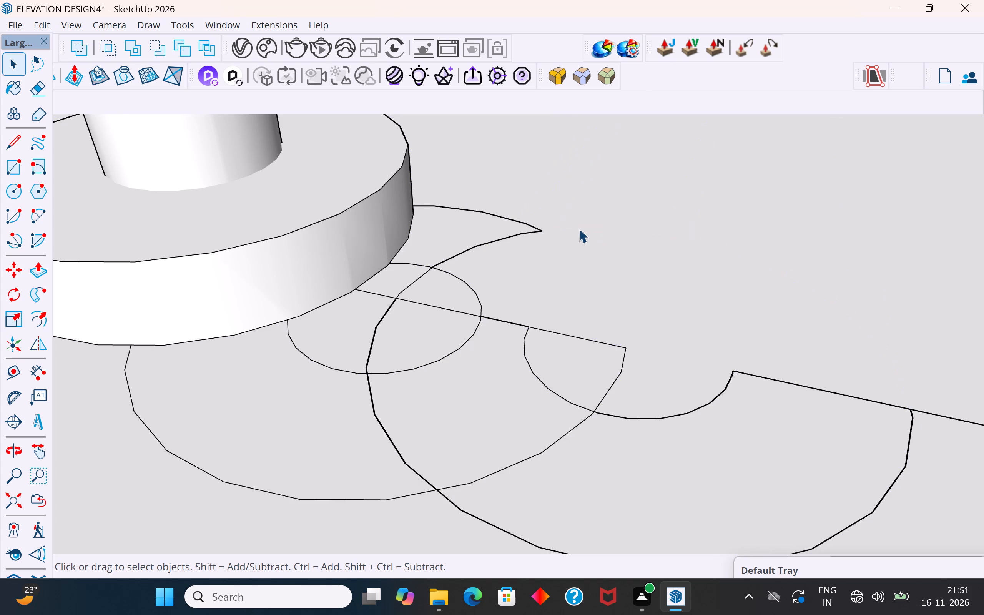
left_click(516, 235)
key("Delete")
Delete the inner disc's small pole circle, the outer disc arcs crossing it, and the inner disc's near-side arc.
left_click(439, 269)
key("Delete")
left_click(414, 281)
key("Delete")
left_click(378, 327)
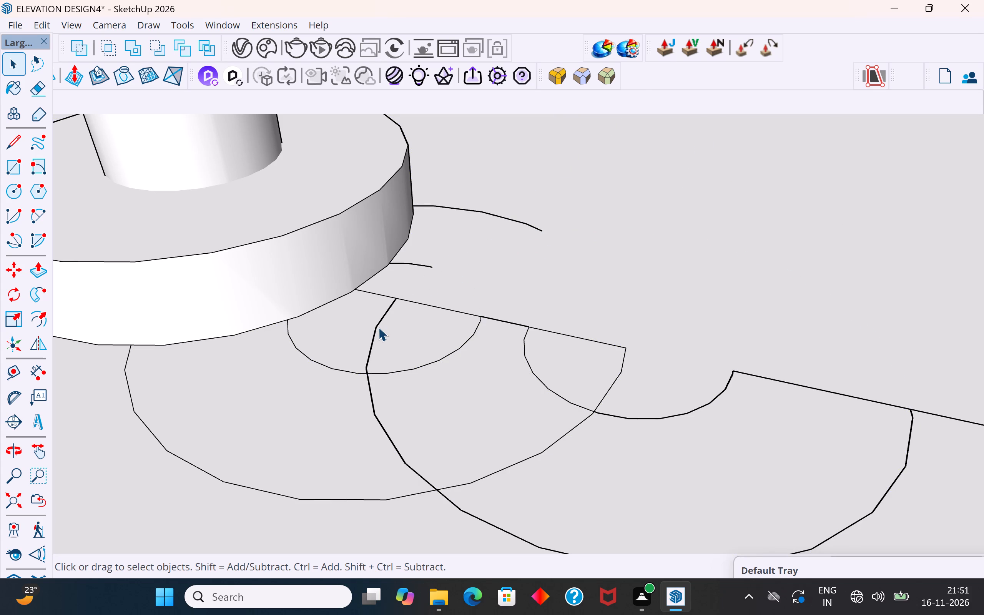
key("Delete")
left_click(369, 376)
key("Delete")
left_click(379, 374)
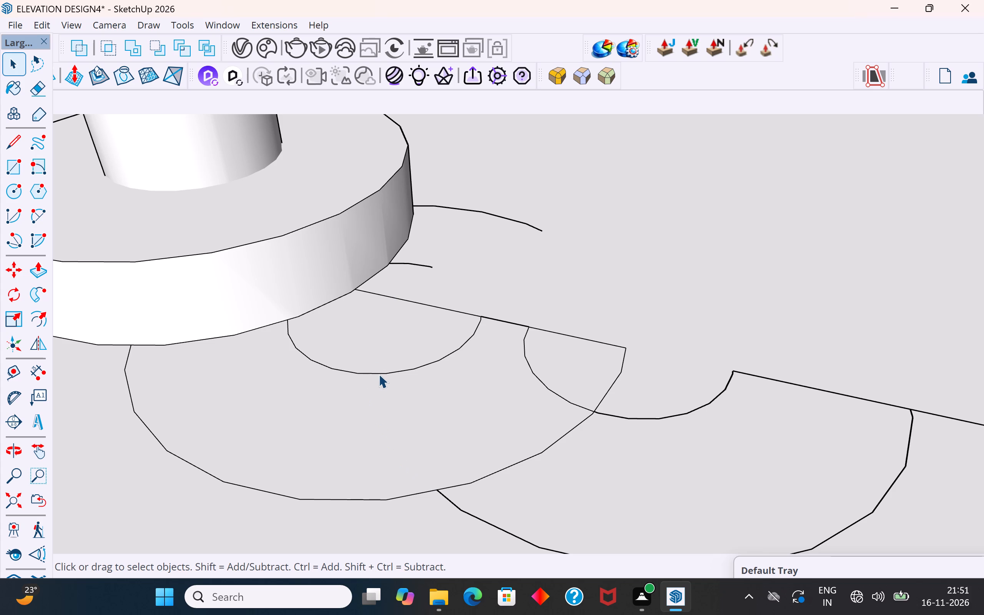
key("Delete")
left_click(423, 491)
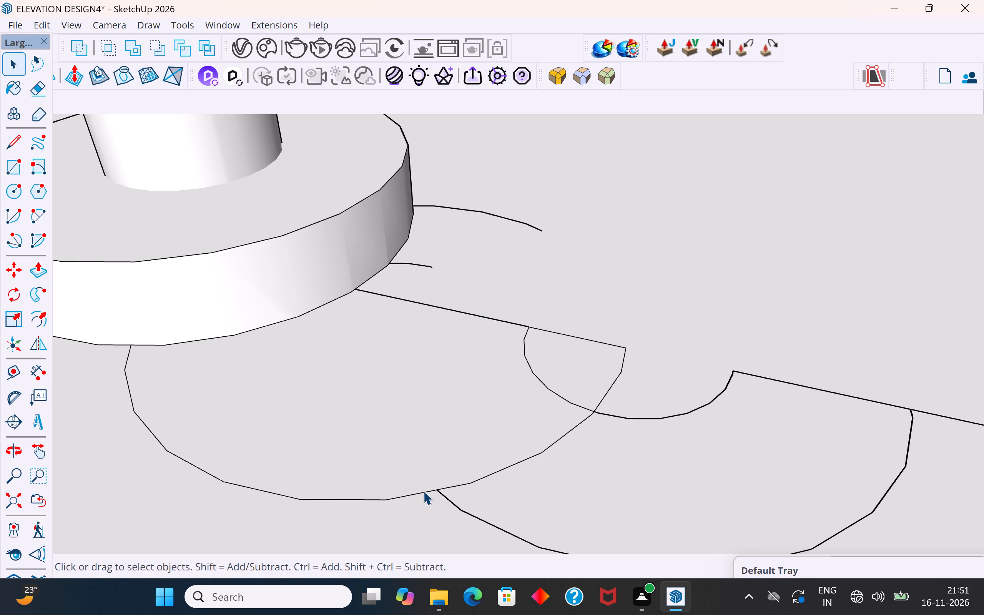
key("Delete")
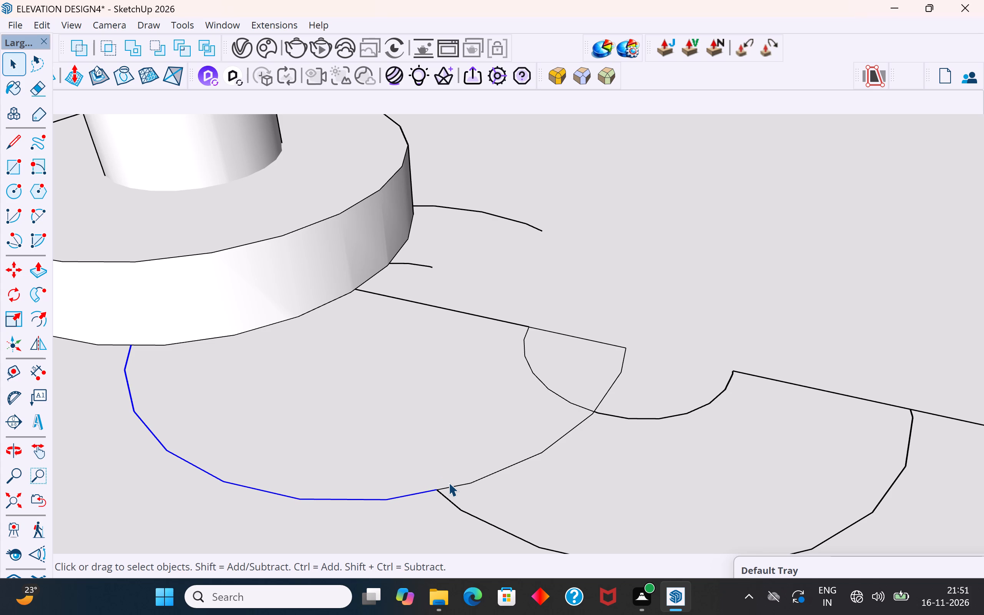
Delete the outer duplicate disc's near-side arc and the remaining arc of its small pole circle.
scroll(655, 280, "down", 4)
scroll(618, 338, "down", 5)
middle_click_drag(670, 408, 701, 358)
scroll(701, 358, "up", 3)
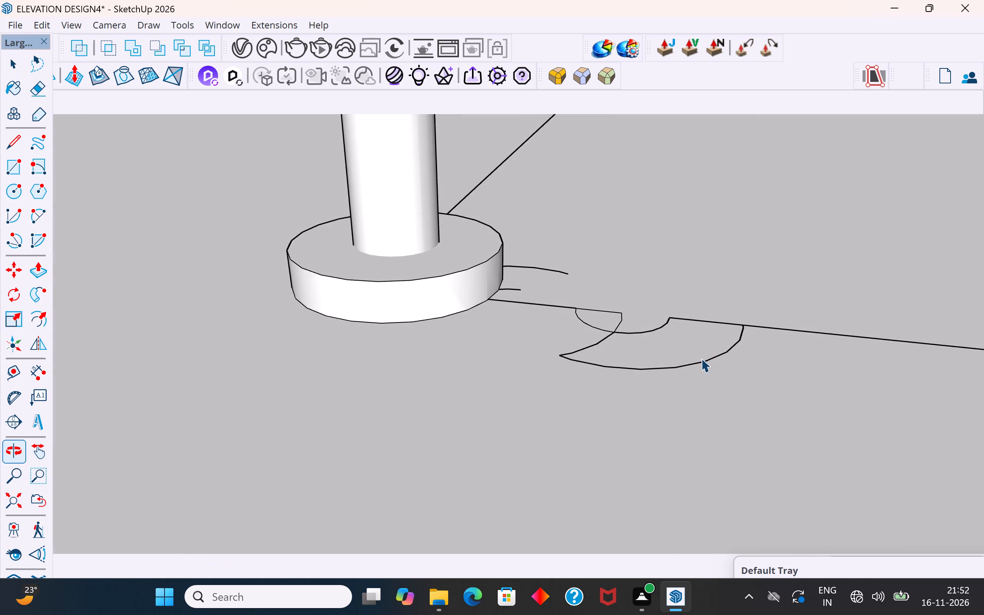
scroll(701, 358, "up", 5)
left_click(714, 364)
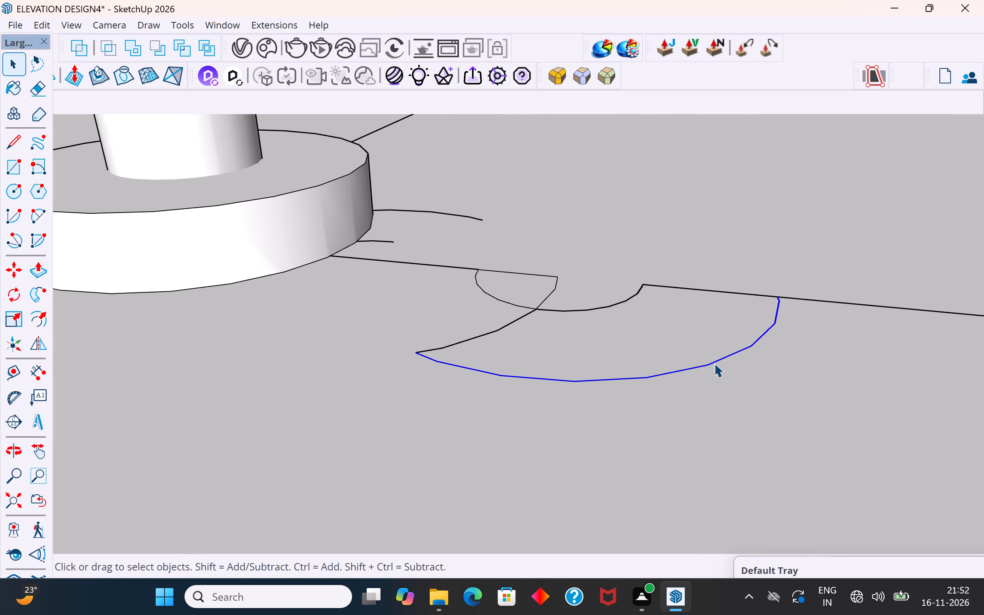
key("Delete")
left_click(619, 305)
key("Delete")
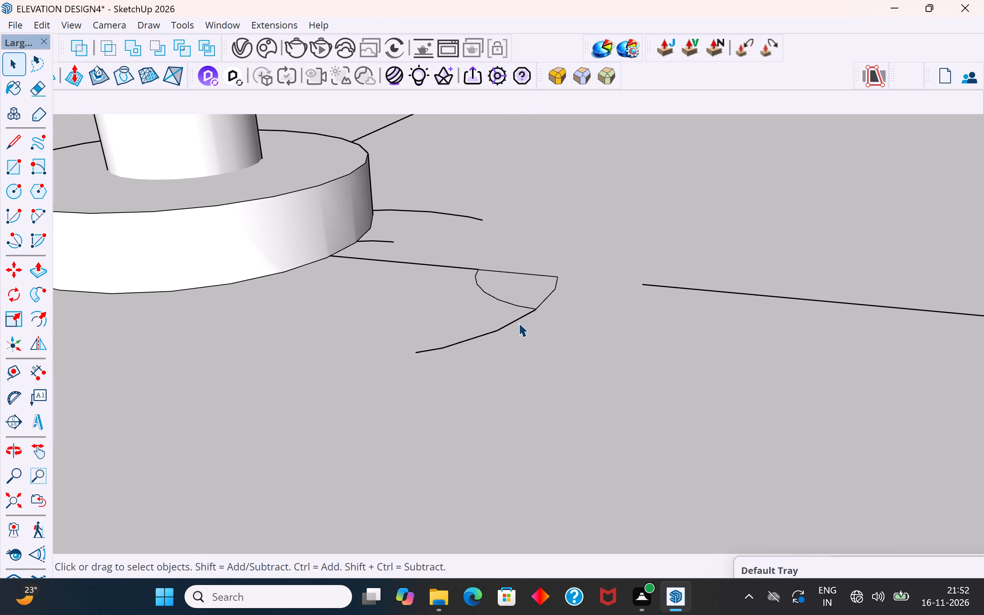
Delete the inner disc's last outline arc and the small closed sector shape left beside the corner pole base.
left_click(521, 317)
key("Delete")
left_click(530, 309)
key("Delete")
left_click(545, 303)
key("Delete")
left_click(557, 278)
key("Delete")
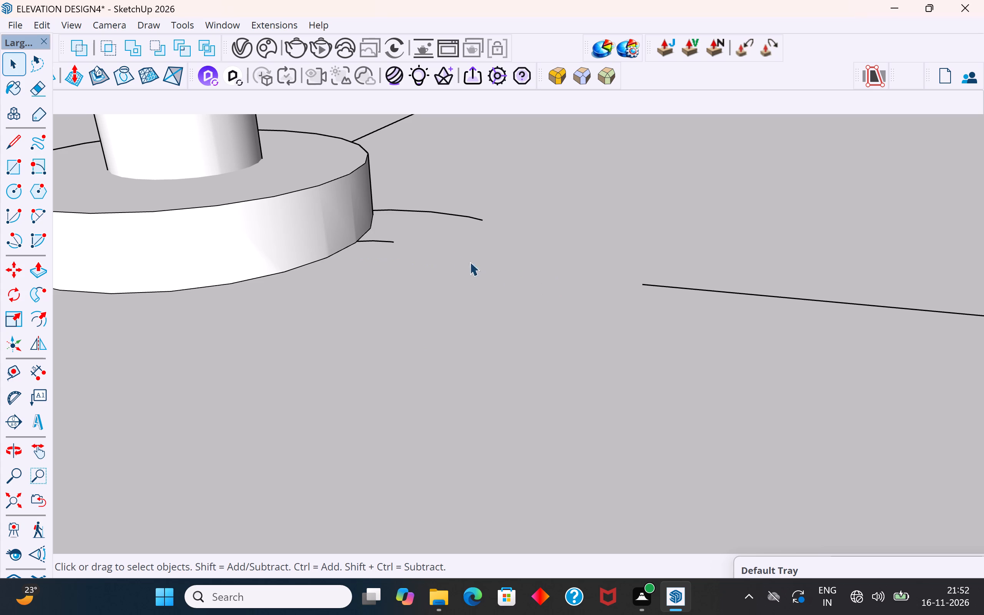
Delete the two short arcs touching the corner pole base and the straight baseline segment beyond them.
left_click(375, 241)
key("Delete")
left_click(415, 210)
key("Delete")
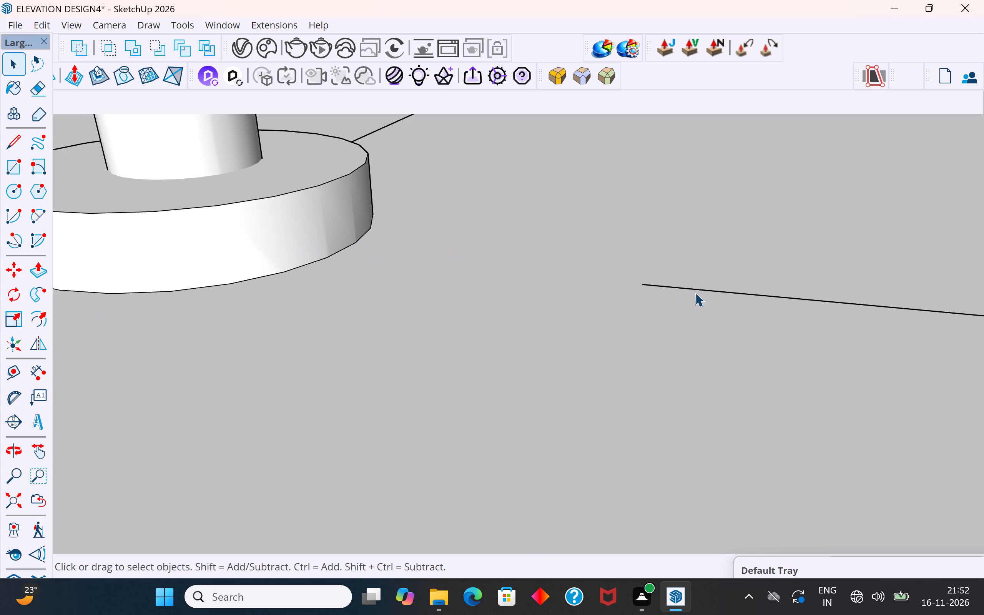
left_click(697, 289)
key("Delete")
Erase the half disc, baseline and first base disc outlines along the long roof edge beside the corner.
scroll(529, 345, "down", 20)
scroll(529, 345, "down", 10)
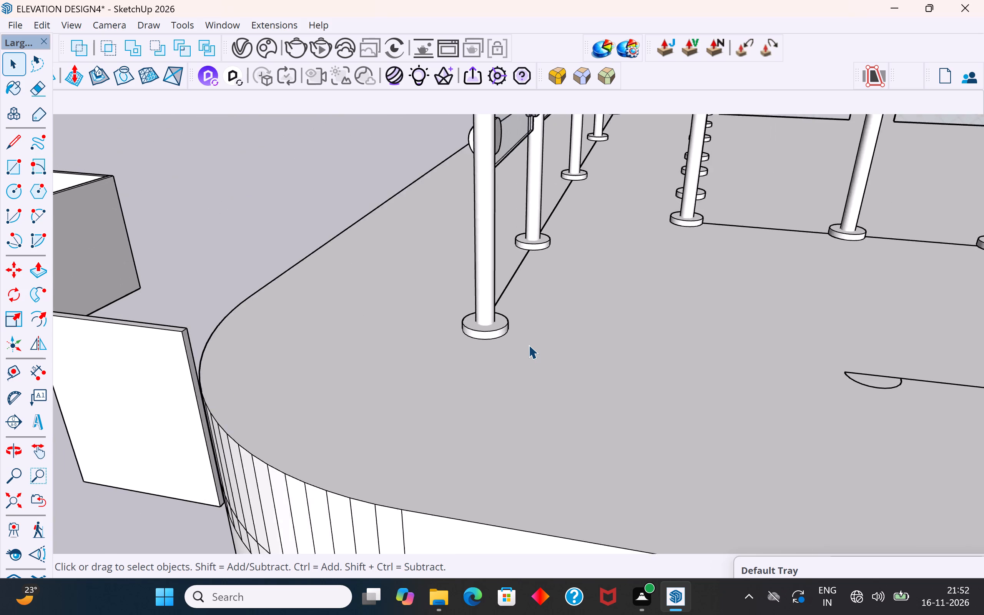
scroll(529, 345, "down", 13)
middle_click_drag(567, 369, 733, 377)
scroll(713, 329, "up", 2)
scroll(559, 359, "down", 4)
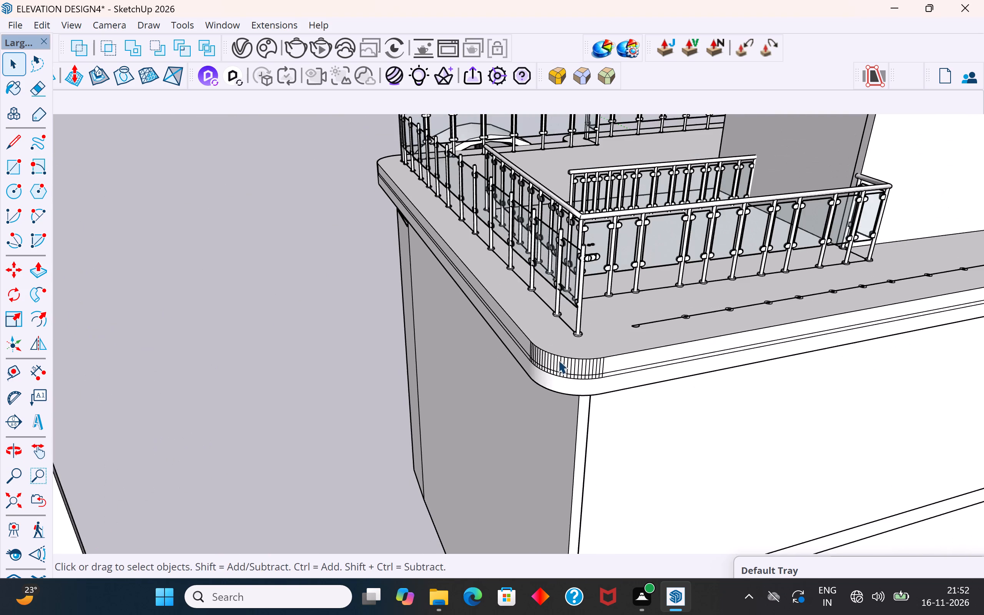
middle_click_drag(598, 342, 592, 407)
scroll(617, 378, "down", 5)
scroll(625, 378, "up", 9)
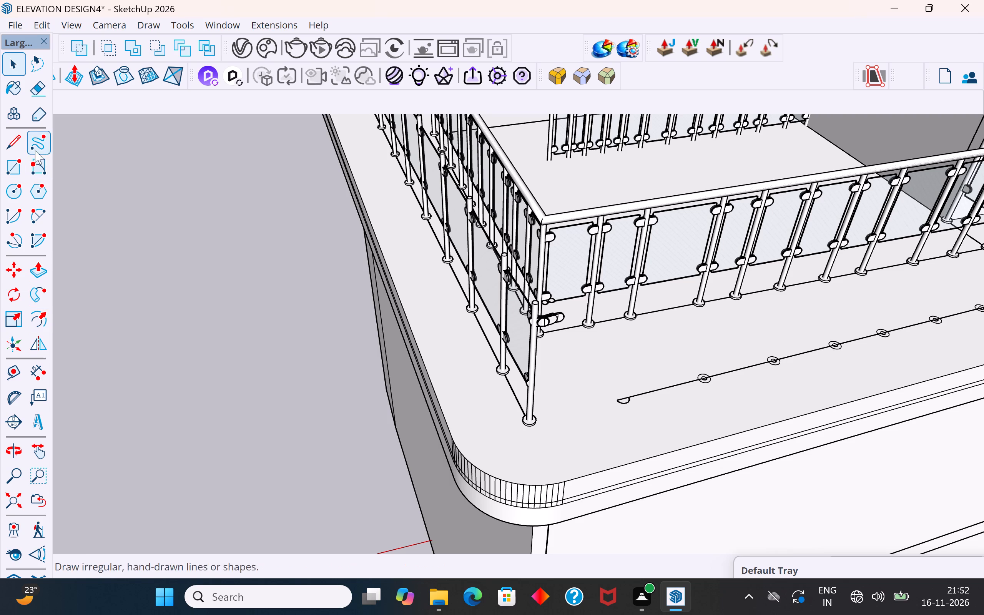
left_click(47, 95)
left_click_drag(608, 385, 670, 414)
left_click_drag(623, 400, 835, 349)
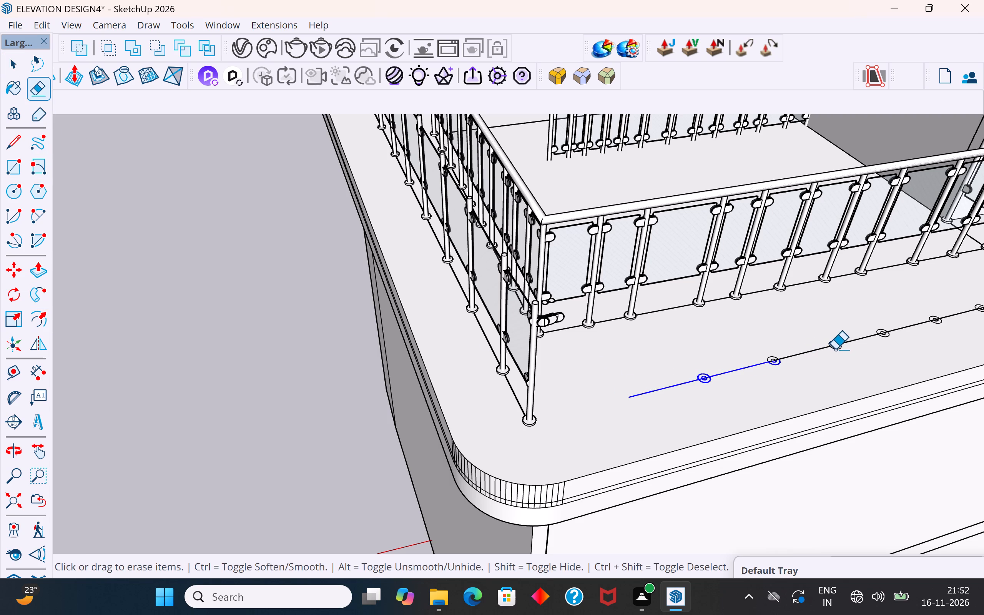
left_click_drag(835, 349, 831, 349)
Erase the rest of the baseline and its base disc outlines along the long roof edge to the far corner.
scroll(595, 413, "down", 3)
scroll(425, 449, "down", 6)
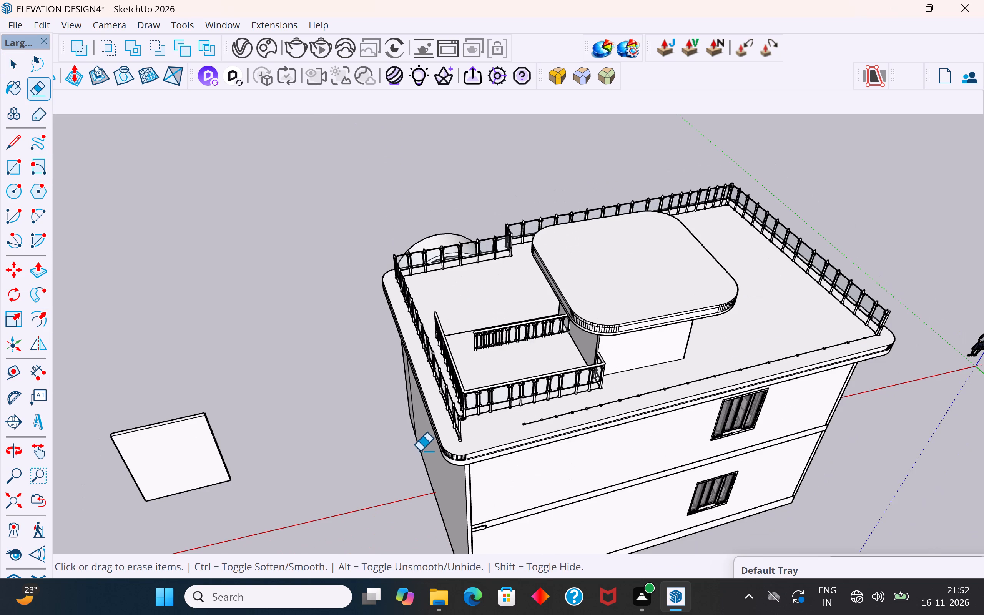
scroll(524, 425, "up", 3)
left_click_drag(519, 424, 522, 424)
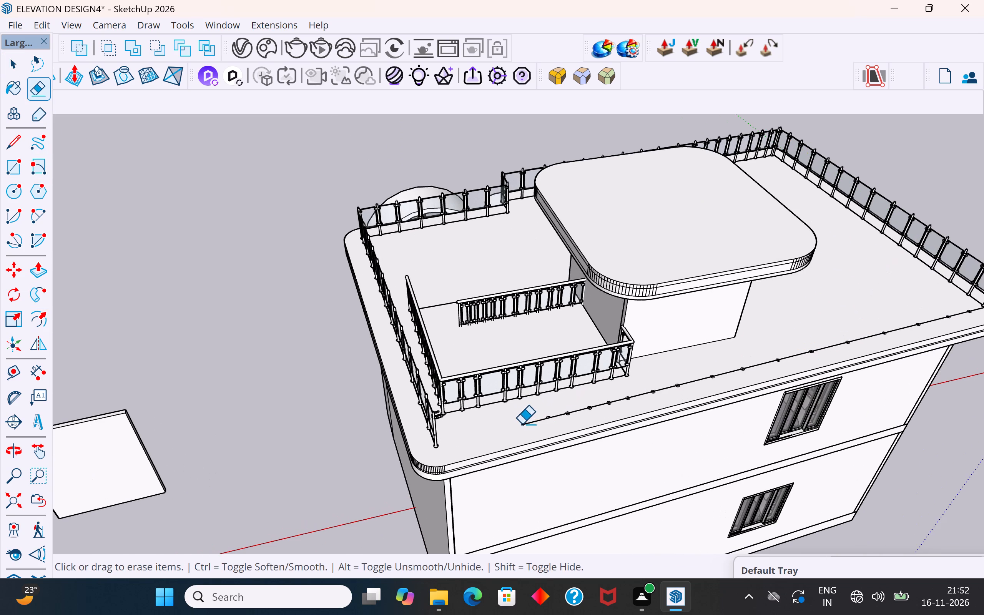
left_click_drag(522, 424, 685, 384)
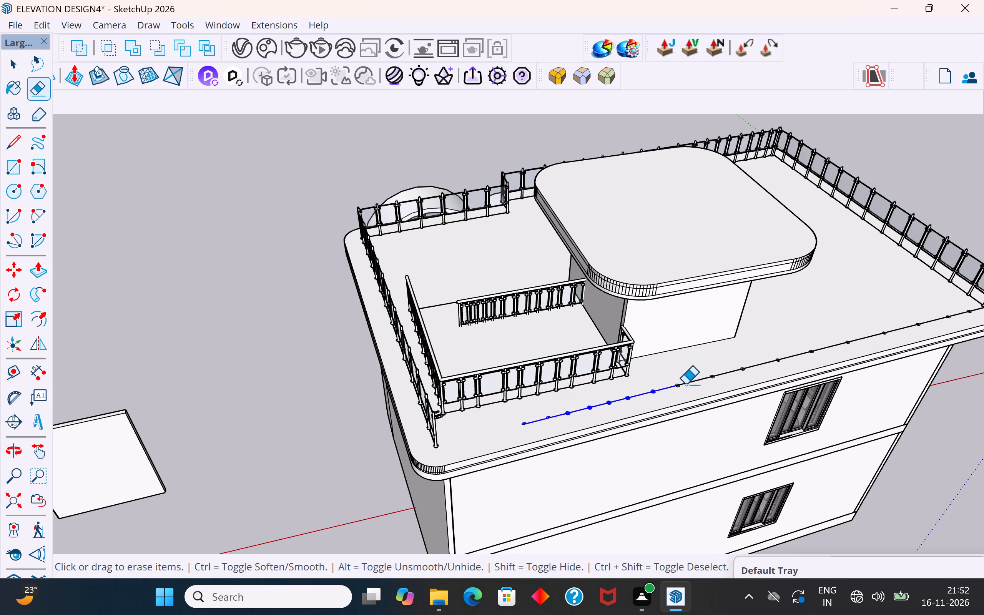
left_click_drag(685, 384, 773, 359)
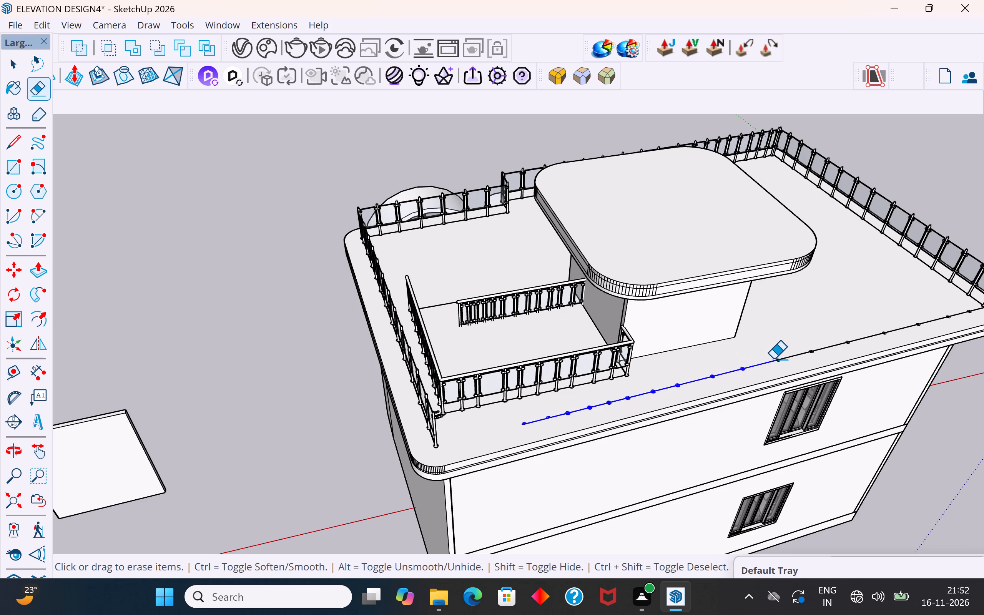
left_click_drag(773, 359, 924, 327)
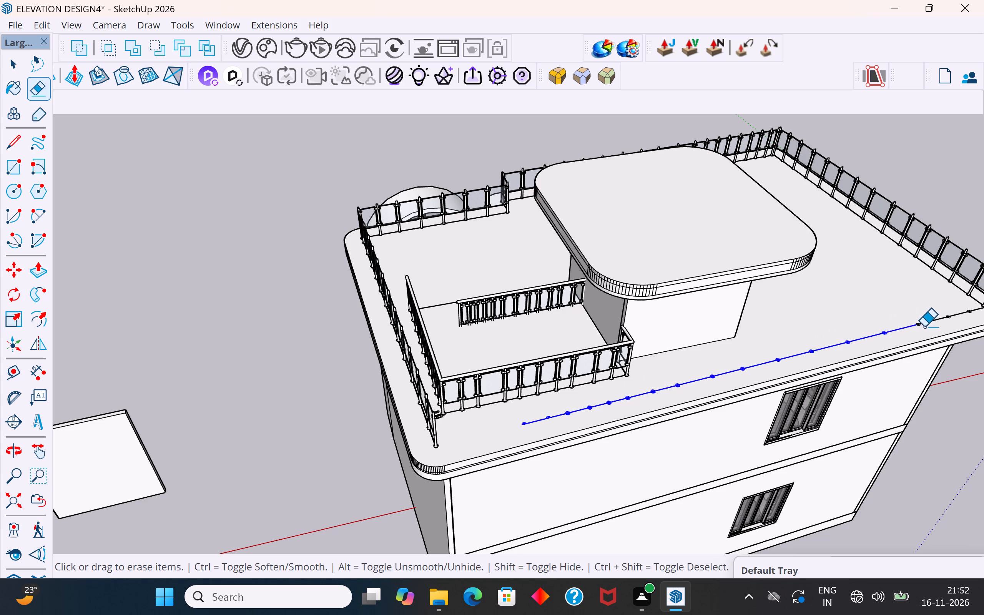
left_click_drag(924, 327, 968, 312)
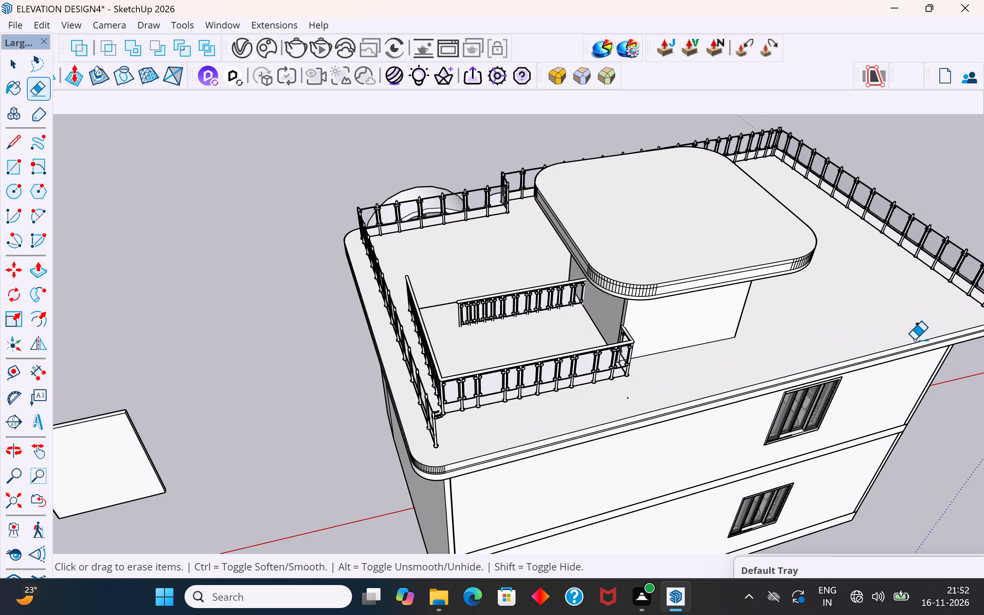
Erase the stray edge fragments left on the roof near the far corner and beside the stairwell railing.
scroll(959, 323, "up", 3)
scroll(447, 455, "down", 6)
scroll(655, 422, "up", 13)
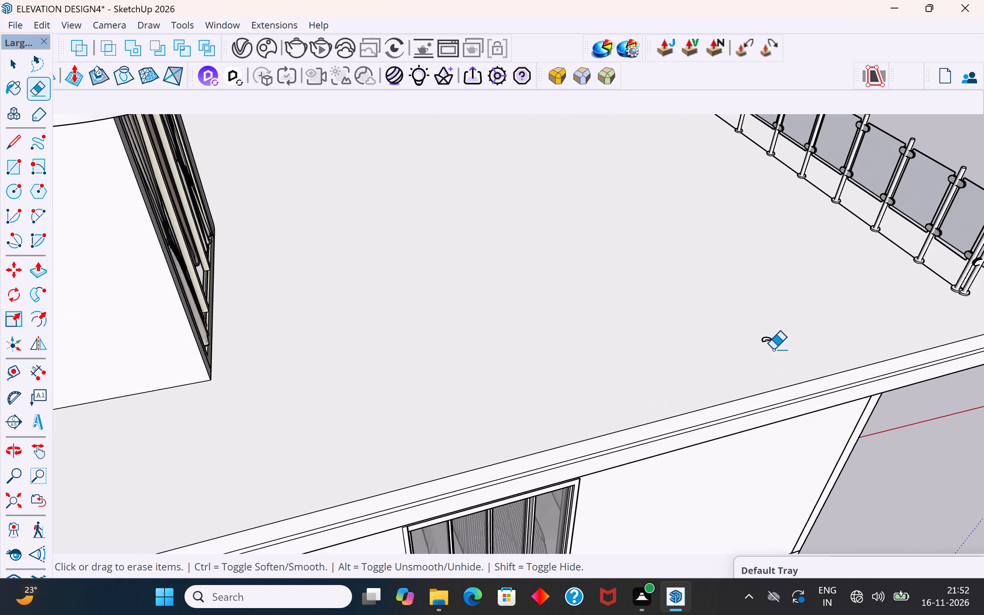
scroll(762, 342, "up", 9)
left_click_drag(771, 342, 770, 322)
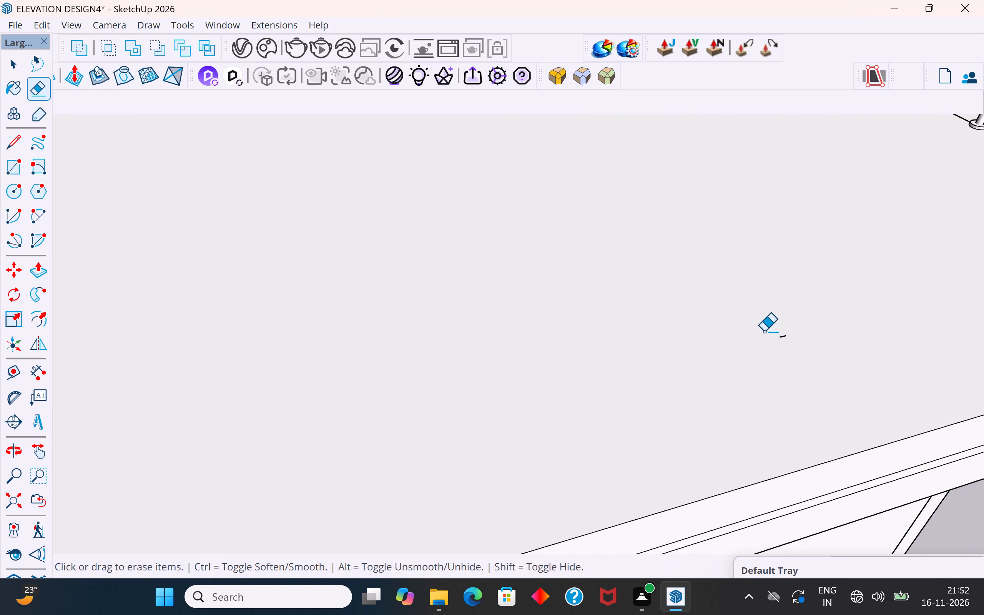
left_click_drag(766, 331, 790, 337)
scroll(776, 351, "down", 20)
scroll(776, 351, "down", 3)
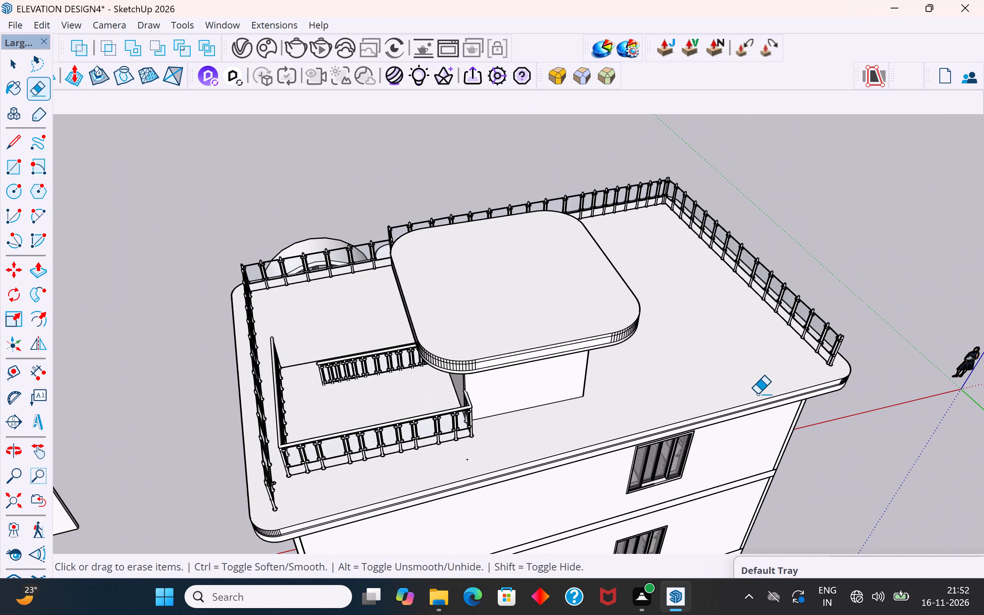
scroll(426, 480, "up", 10)
scroll(480, 445, "up", 5)
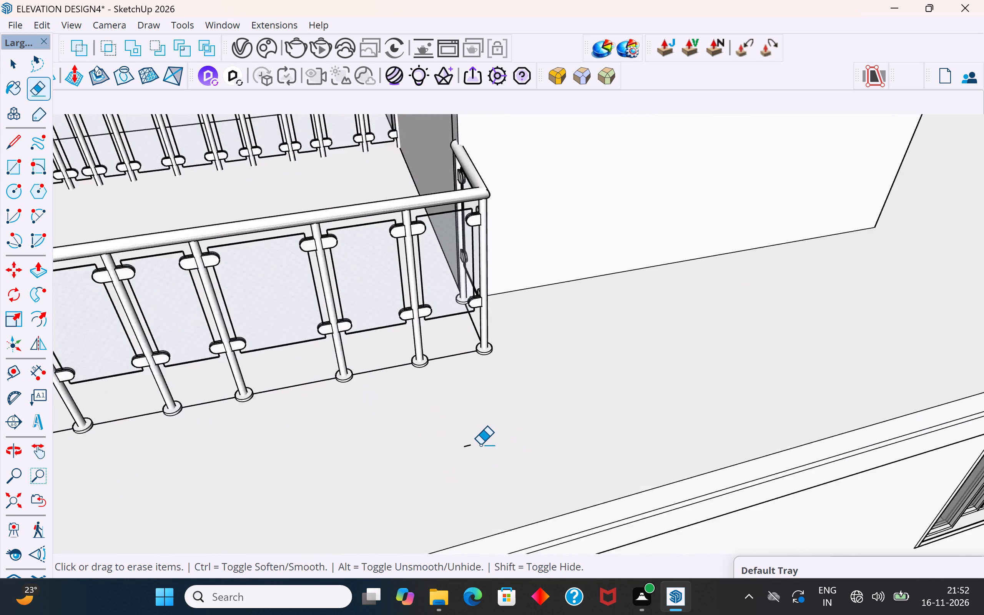
scroll(480, 445, "up", 5)
left_click(458, 446)
scroll(459, 446, "down", 15)
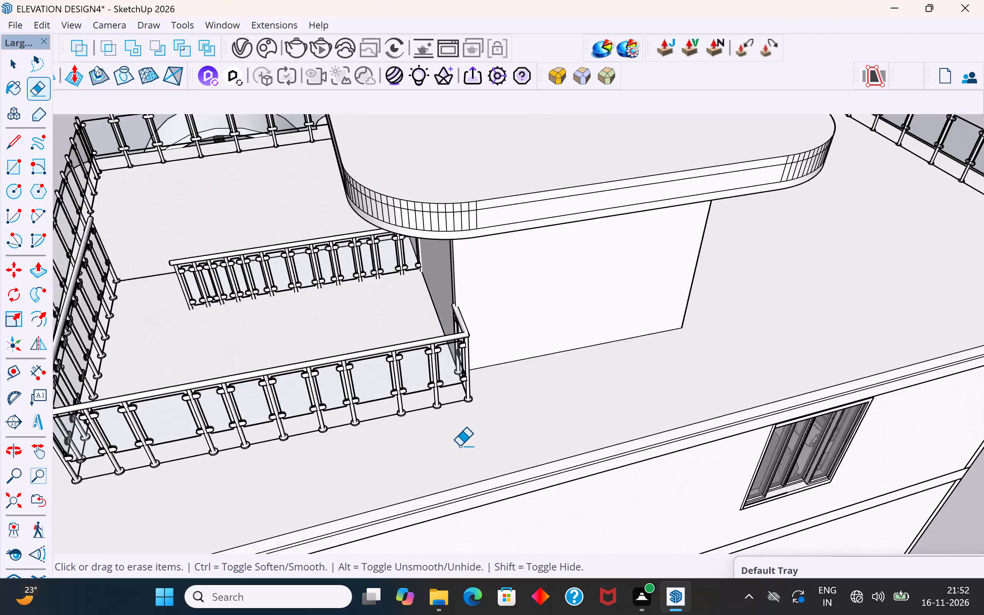
scroll(459, 446, "down", 12)
Draw a straight line along the long roof edge from the corner pole's base disc to the far corner pole's base disc.
left_click(16, 64)
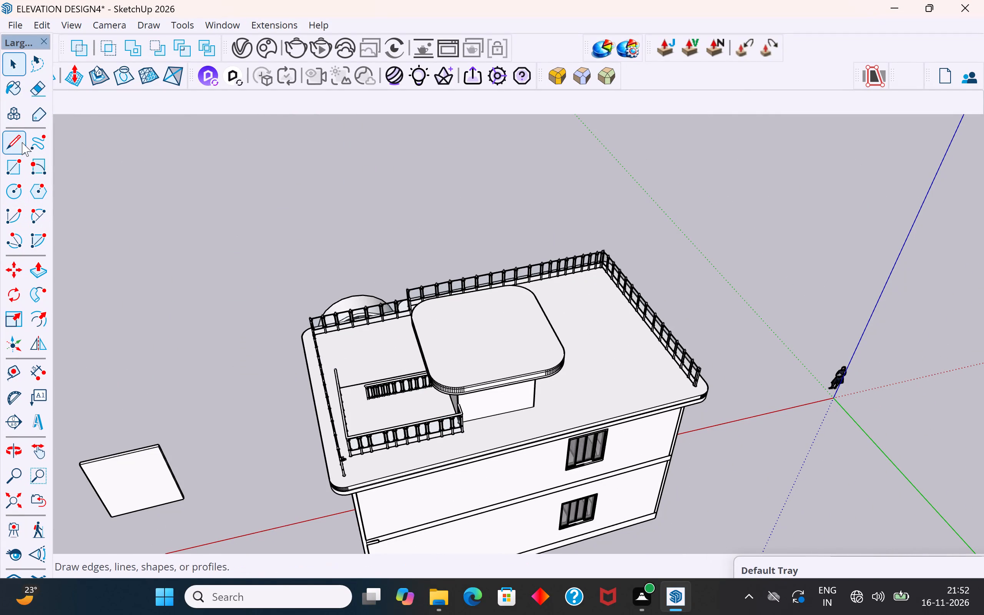
left_click(13, 140)
scroll(337, 495, "up", 20)
scroll(337, 495, "up", 1)
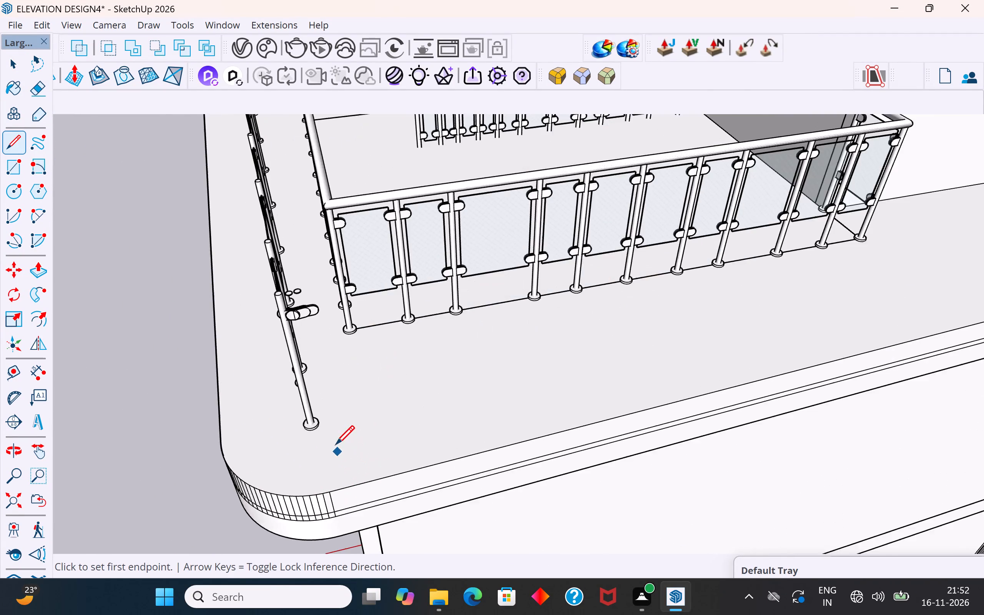
scroll(336, 446, "up", 9)
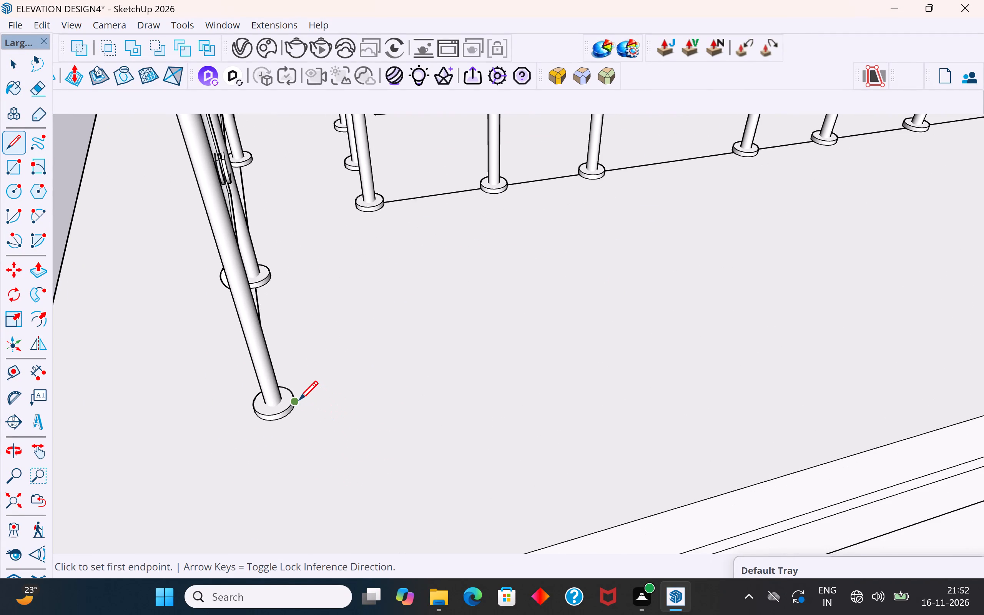
scroll(300, 404, "up", 6)
middle_click_drag(310, 404, 146, 350)
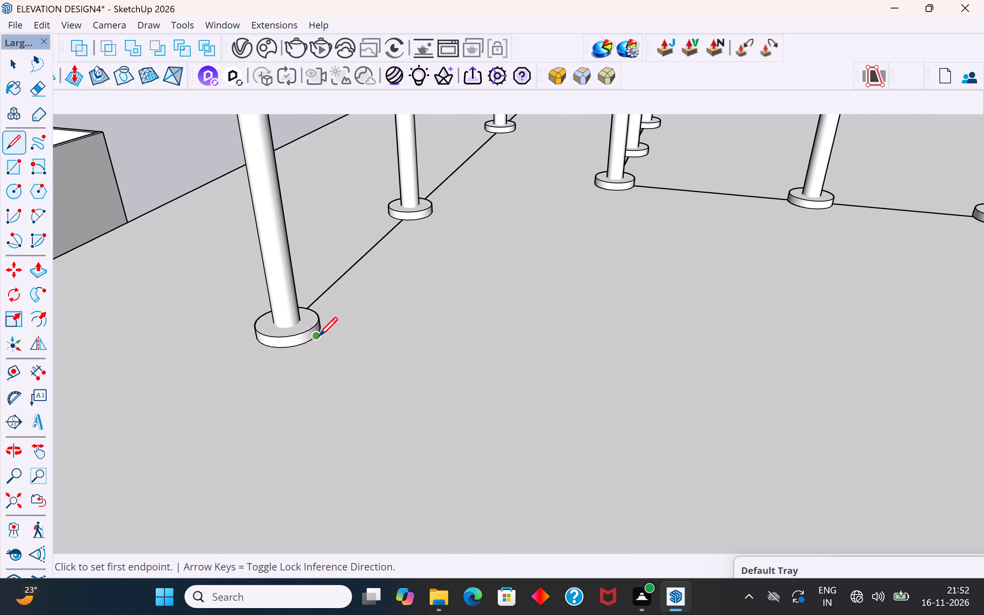
left_click(319, 338)
scroll(320, 344, "down", 20)
scroll(320, 344, "down", 7)
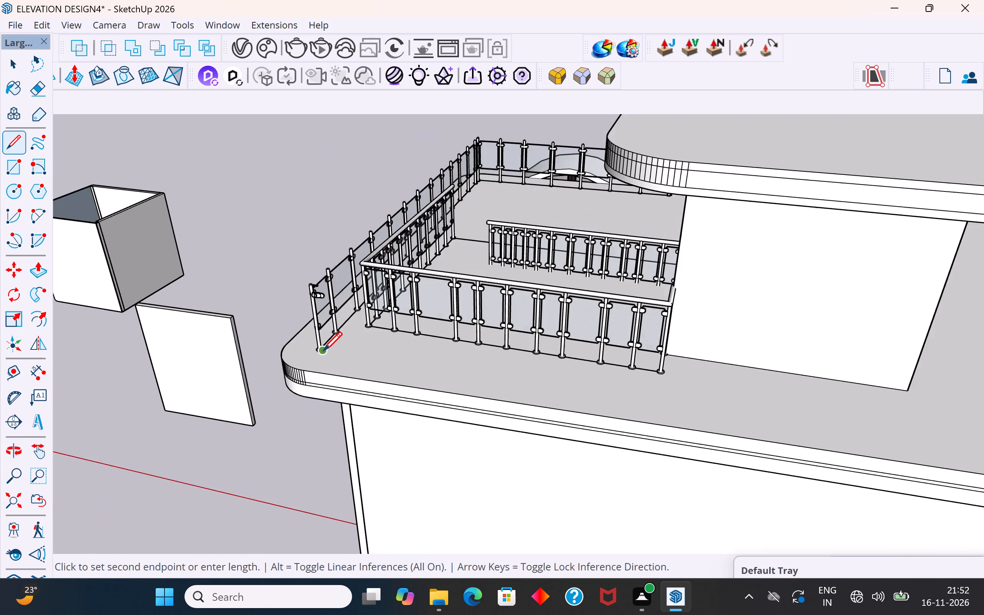
scroll(323, 352, "down", 7)
scroll(773, 431, "up", 16)
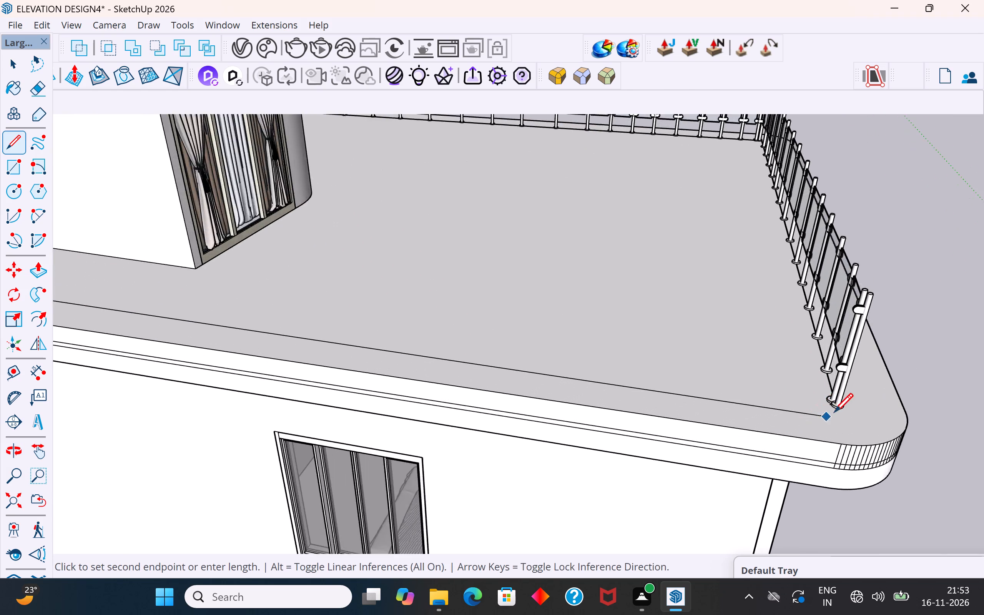
scroll(834, 414, "up", 11)
scroll(820, 382, "up", 7)
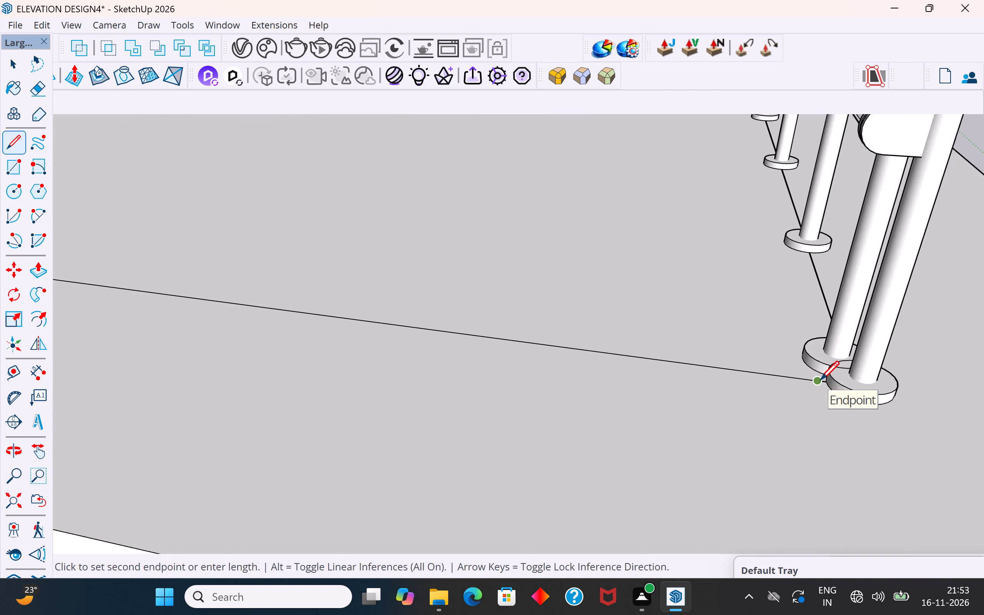
scroll(820, 382, "up", 7)
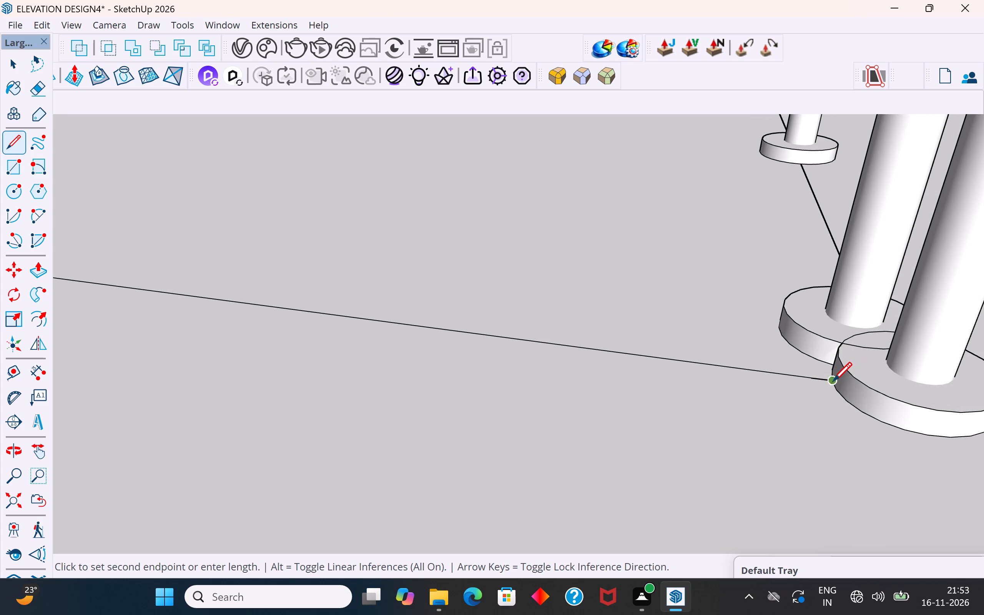
middle_click_drag(831, 381, 922, 495)
scroll(831, 381, "up", 1)
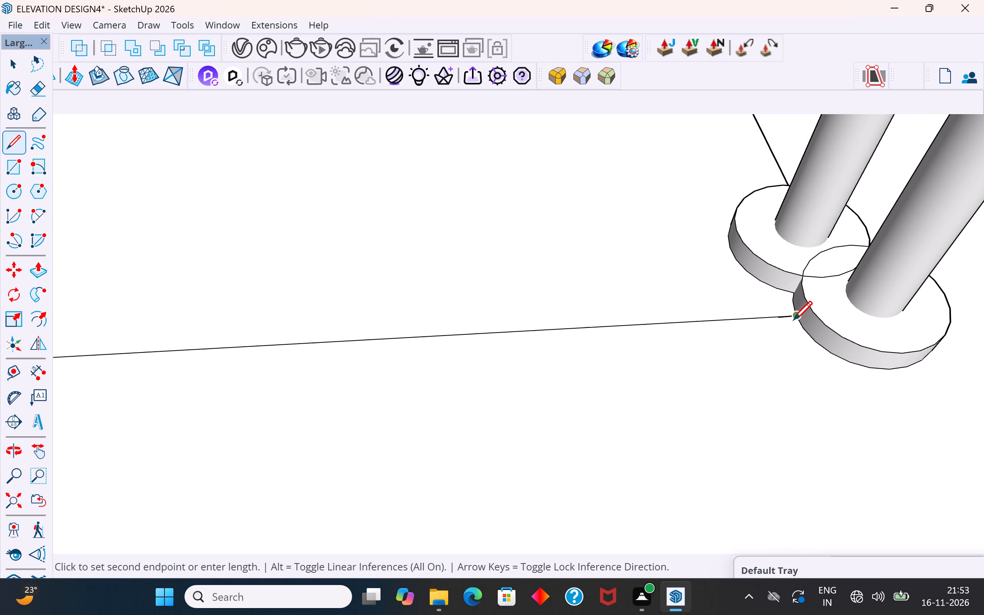
left_click(794, 321)
scroll(882, 438, "down", 20)
scroll(882, 438, "down", 3)
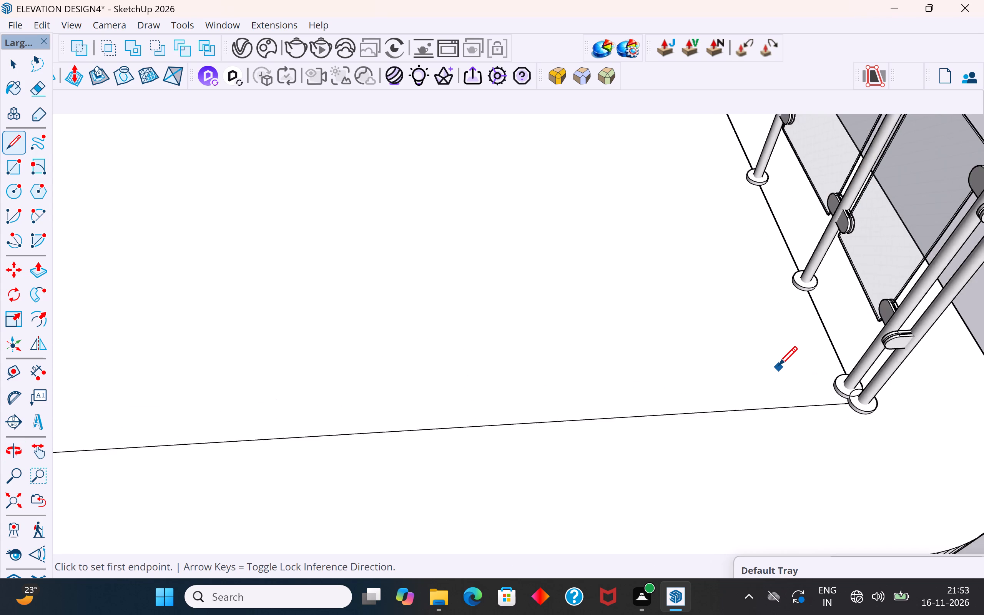
scroll(778, 367, "down", 20)
scroll(778, 367, "down", 4)
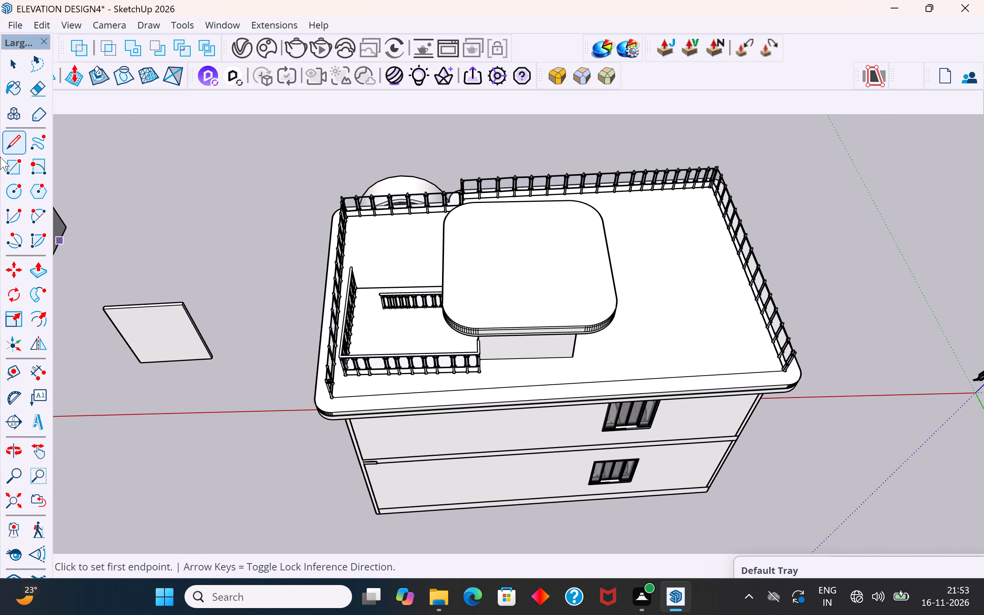
left_click(10, 66)
left_click(309, 251)
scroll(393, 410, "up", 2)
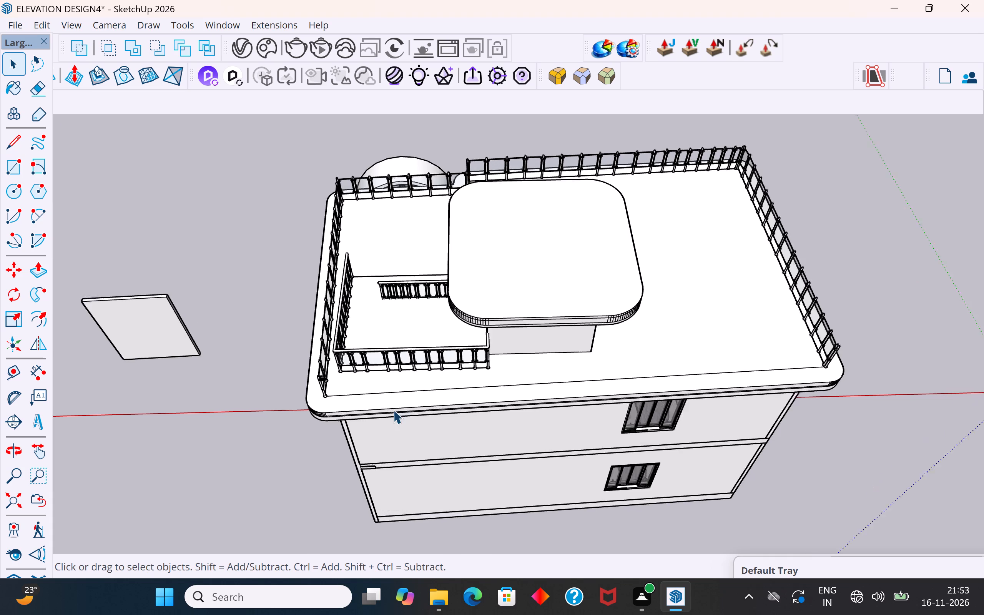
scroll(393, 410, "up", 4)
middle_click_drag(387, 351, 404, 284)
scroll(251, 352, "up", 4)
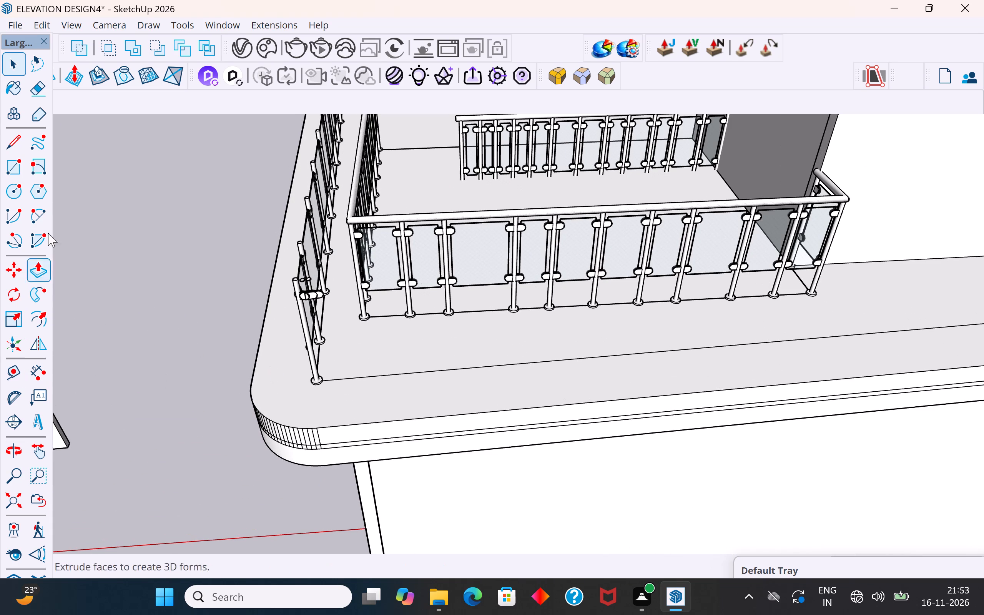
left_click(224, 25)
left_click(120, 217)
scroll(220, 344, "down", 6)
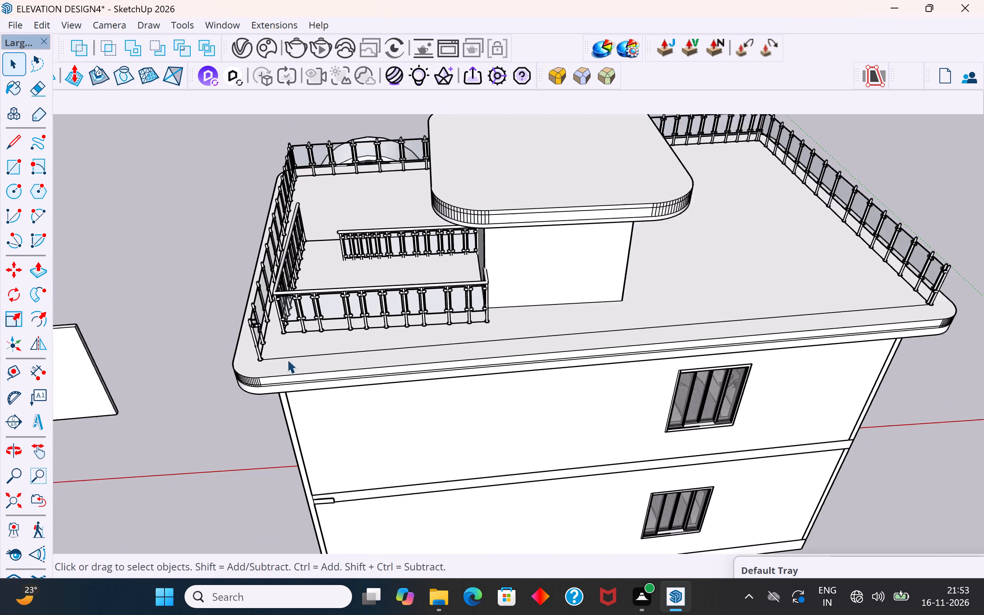
Examine the roof face around the stairwell railings to see whether the area inside them is separate from the roof.
middle_click_drag(372, 367, 497, 349)
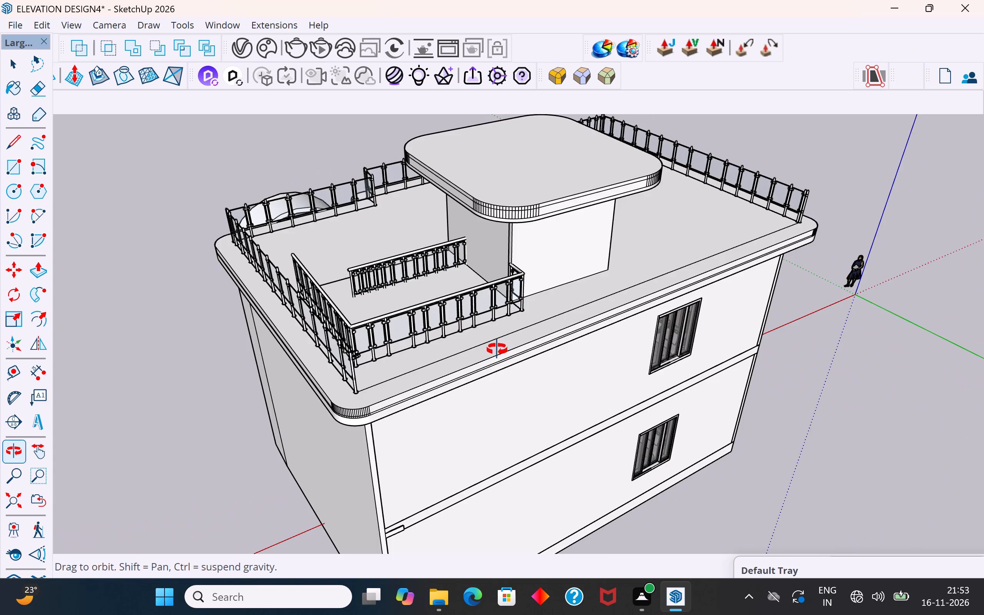
middle_click_drag(497, 349, 453, 473)
left_click(362, 347)
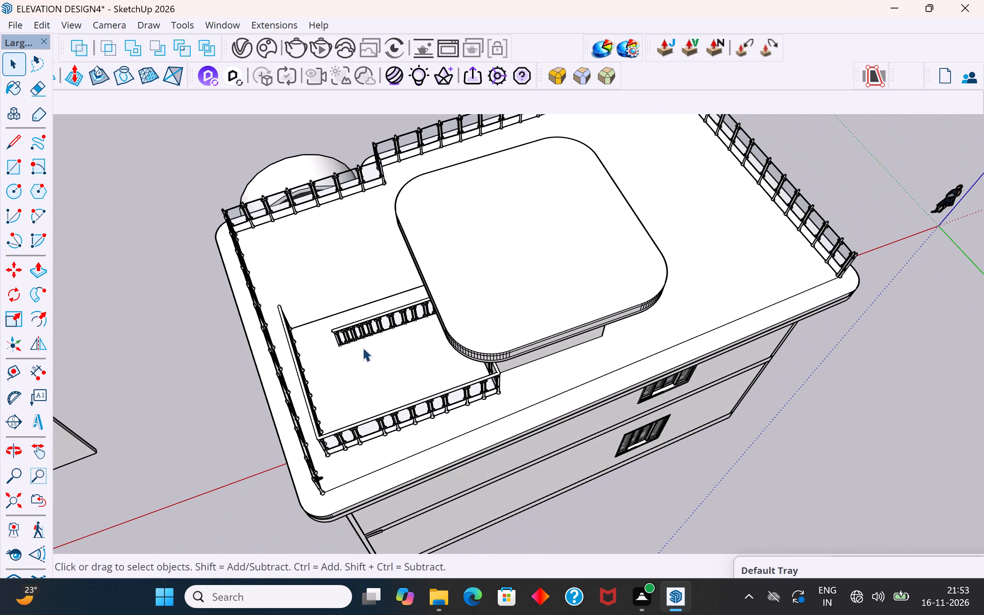
scroll(383, 361, "up", 3)
left_click(382, 366)
middle_click_drag(547, 354, 781, 335)
left_click(775, 356)
triple_click(495, 344)
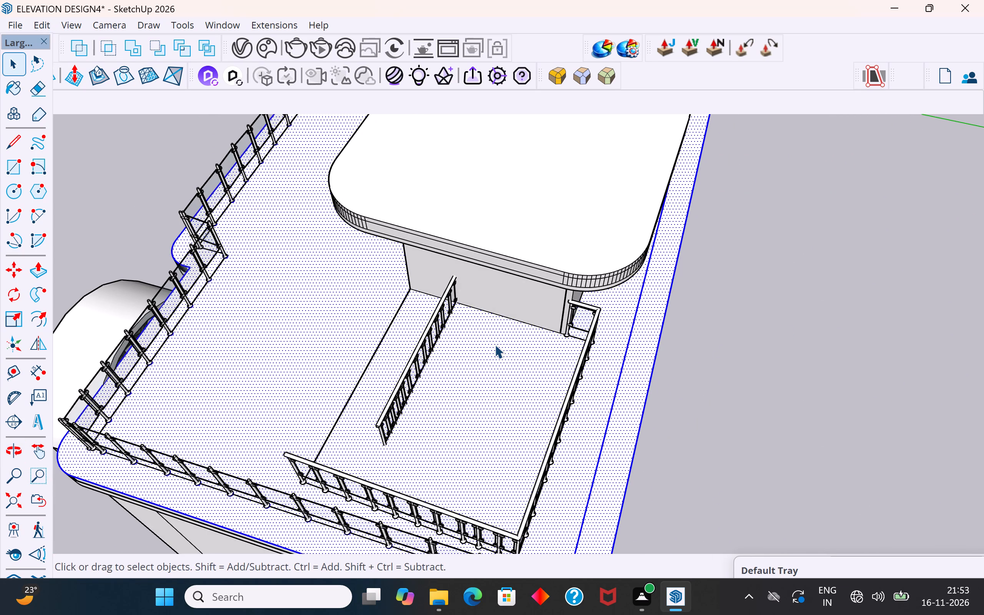
left_click(475, 415)
left_click(779, 438)
middle_click_drag(674, 421, 695, 435)
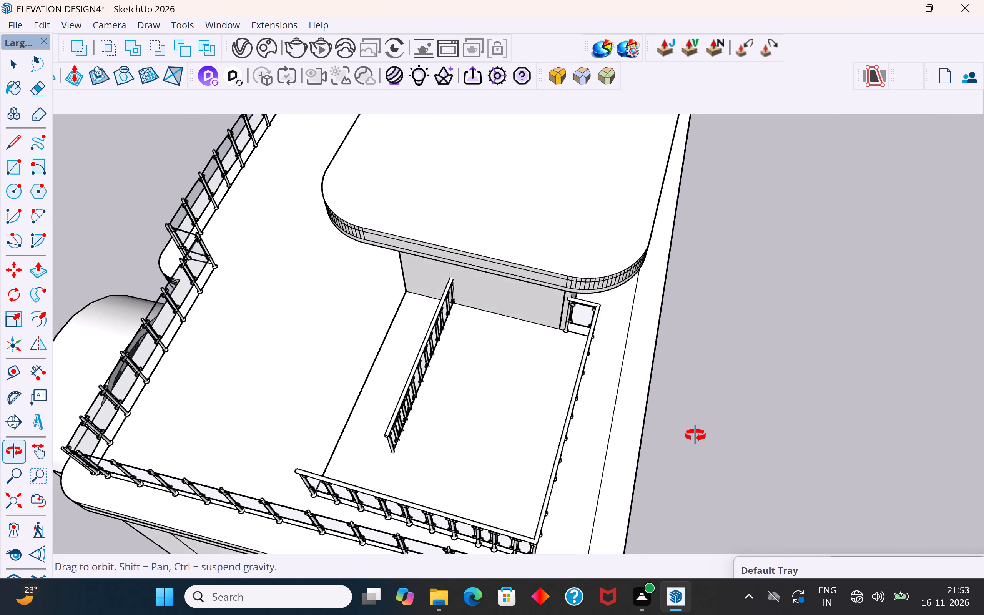
middle_click_drag(695, 435, 727, 480)
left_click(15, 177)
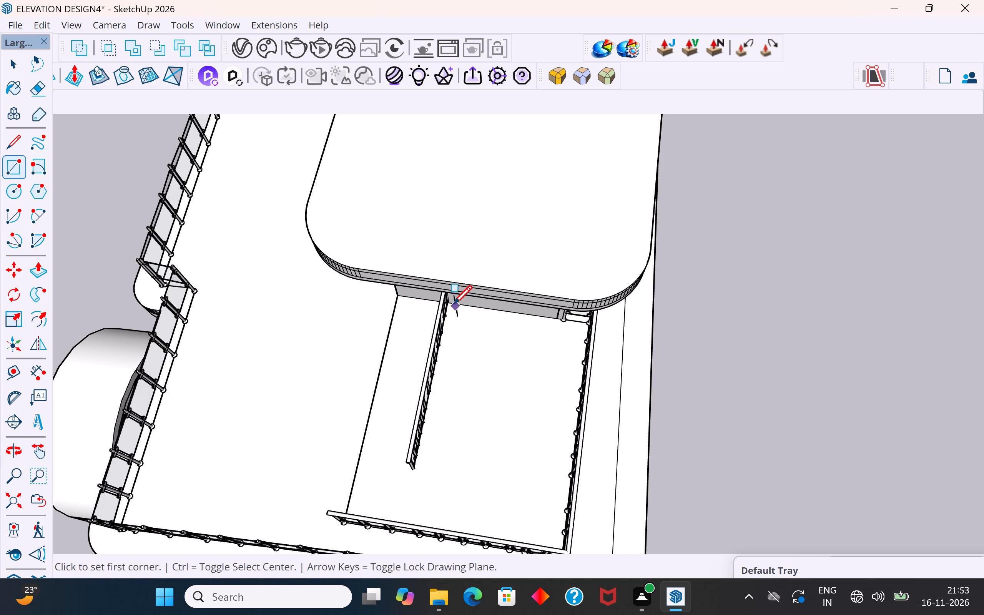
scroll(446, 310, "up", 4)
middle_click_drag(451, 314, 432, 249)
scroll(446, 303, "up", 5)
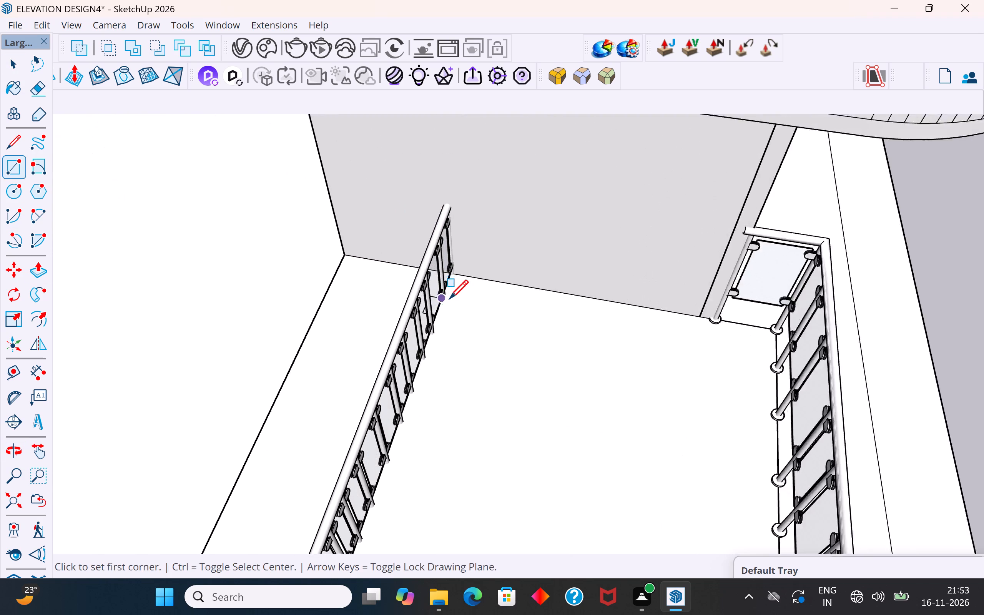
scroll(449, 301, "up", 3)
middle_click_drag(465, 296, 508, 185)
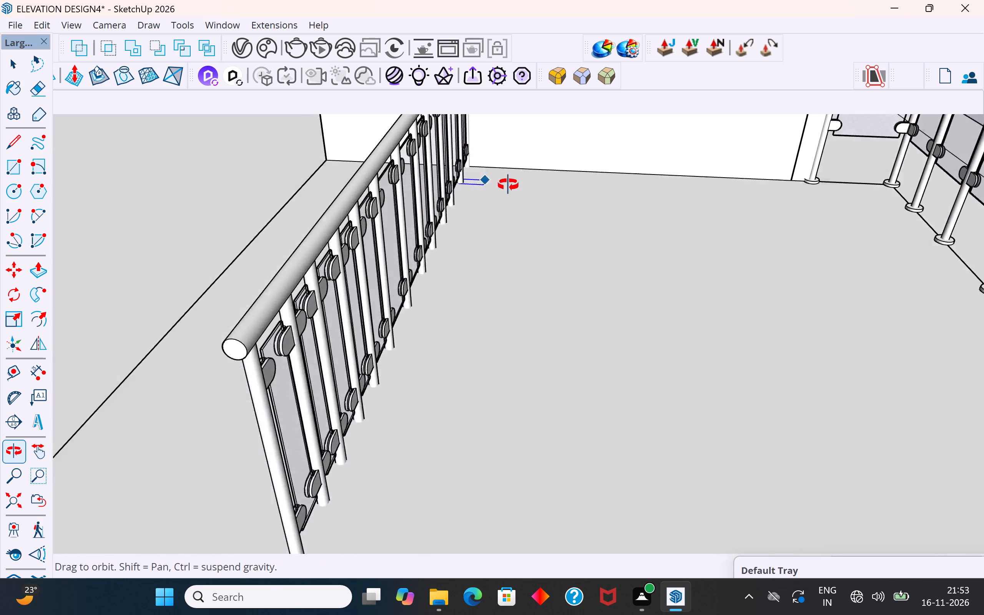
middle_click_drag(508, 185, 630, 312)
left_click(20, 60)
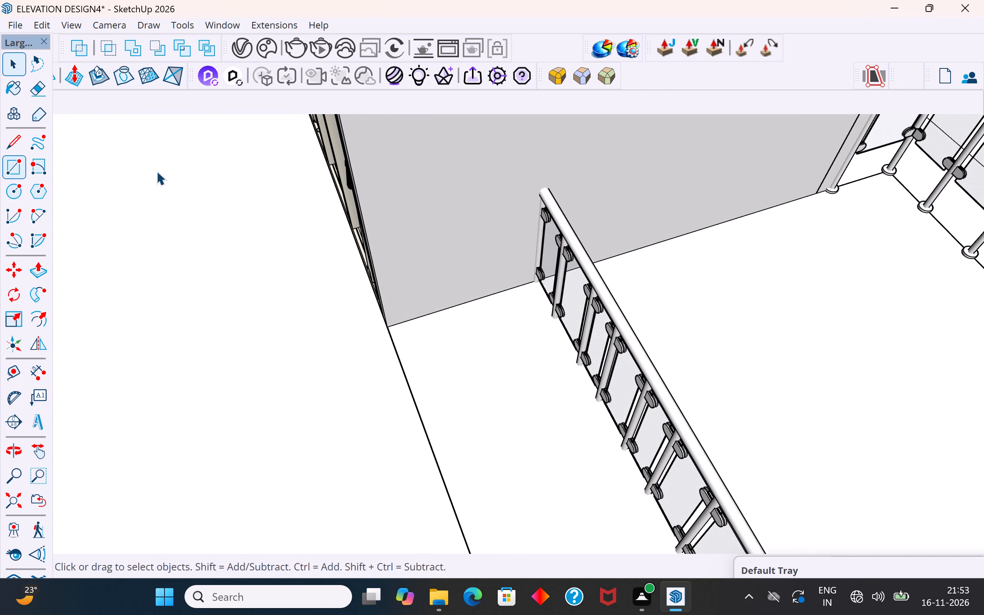
Examine the roof face and the edge line across the open side of the stairwell railings.
left_click(535, 397)
scroll(451, 408, "down", 5)
scroll(683, 361, "down", 5)
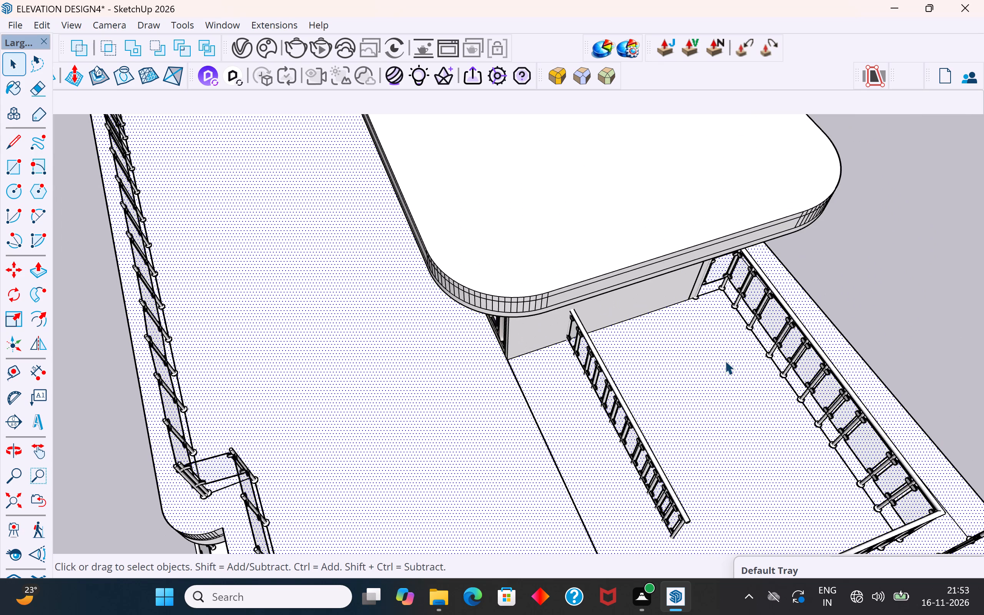
scroll(386, 364, "down", 5)
left_click(776, 336)
middle_click_drag(755, 353, 753, 392)
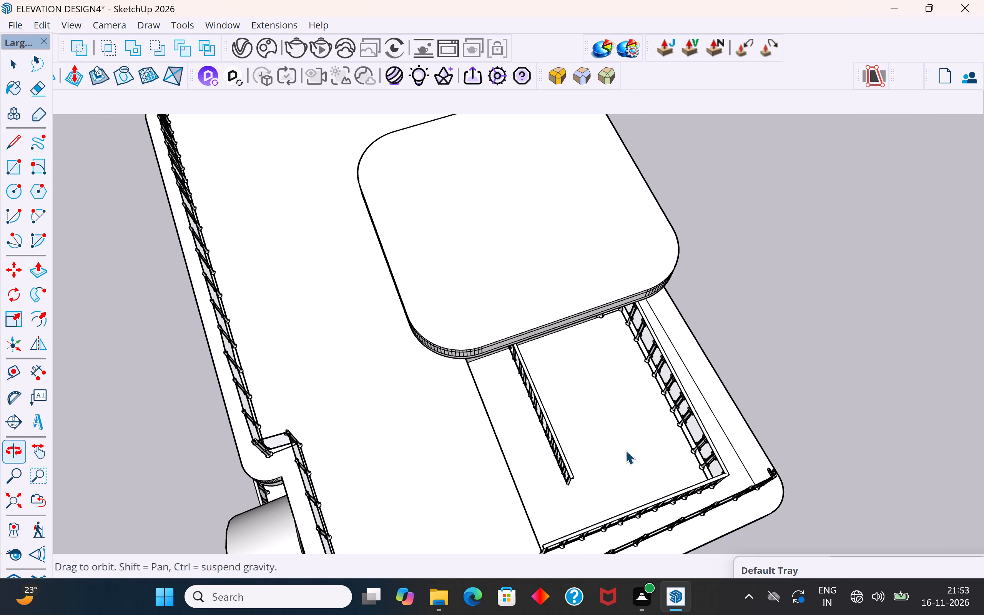
left_click(587, 442)
middle_click_drag(609, 450, 562, 418)
scroll(562, 418, "up", 4)
middle_click_drag(576, 432, 680, 421)
middle_click_drag(540, 482, 809, 406)
scroll(757, 417, "up", 2)
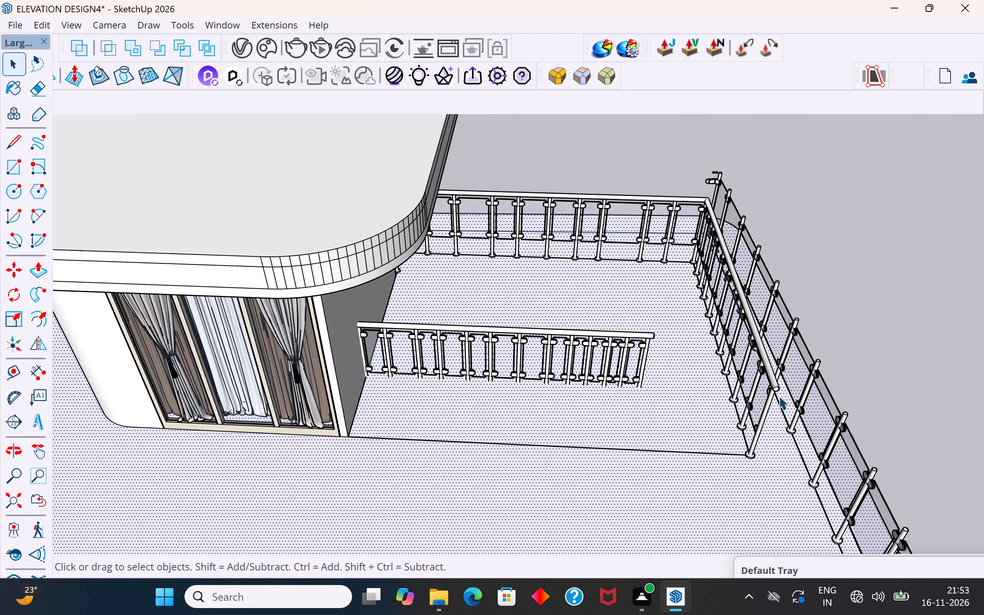
left_click(889, 281)
Draw a rectangle on the roof from the stairwell railing's inner corner to the edge line across its open side.
middle_click_drag(756, 419, 817, 407)
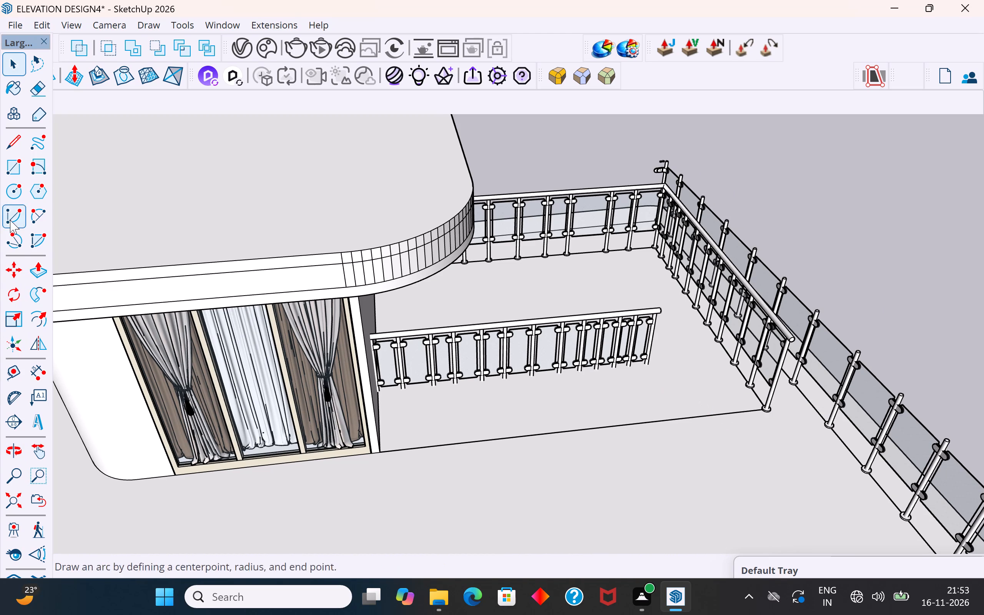
left_click(19, 161)
left_click(653, 250)
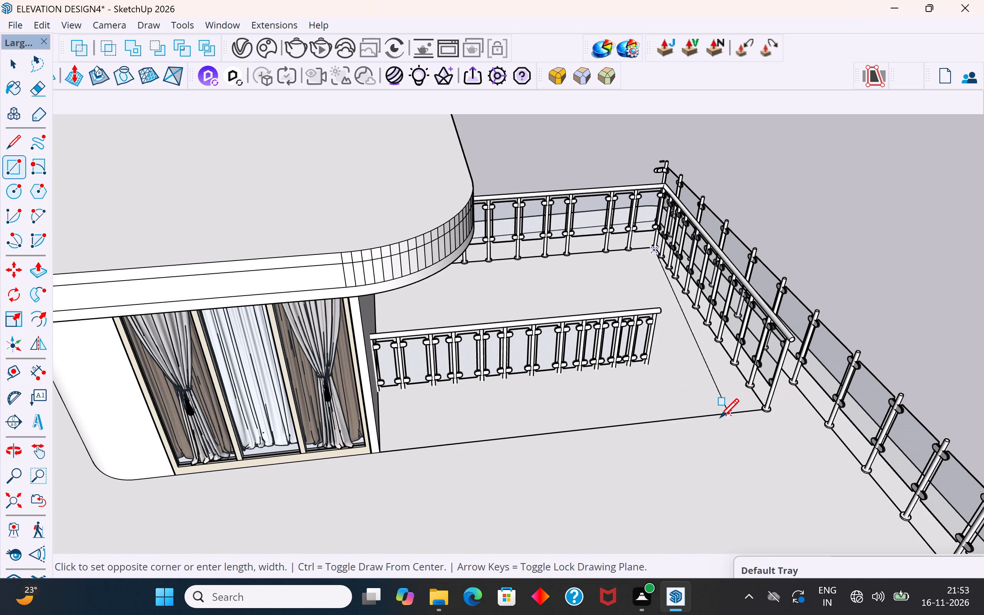
left_click(705, 421)
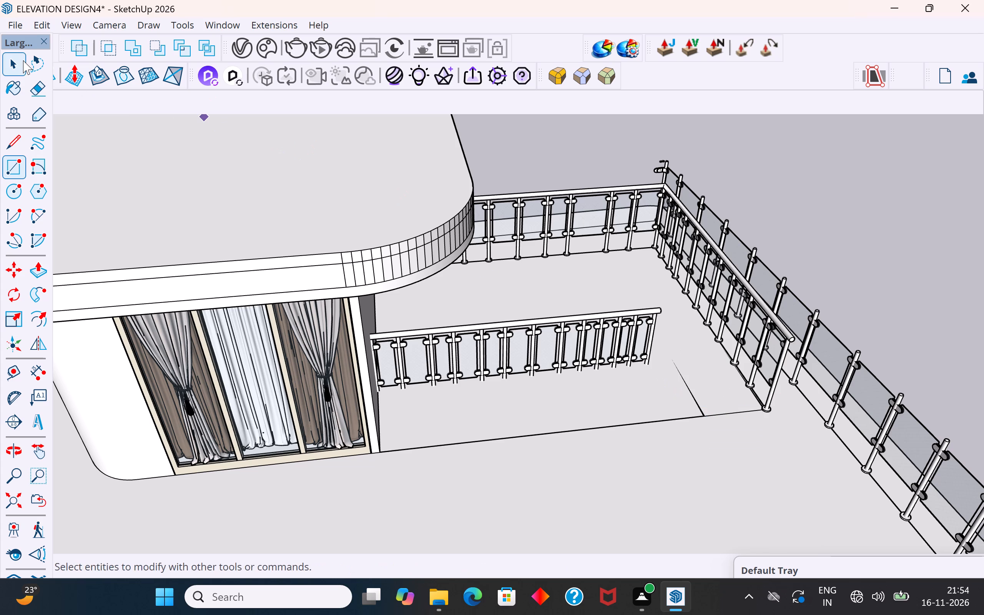
left_click(23, 60)
left_click(753, 178)
left_click(698, 365)
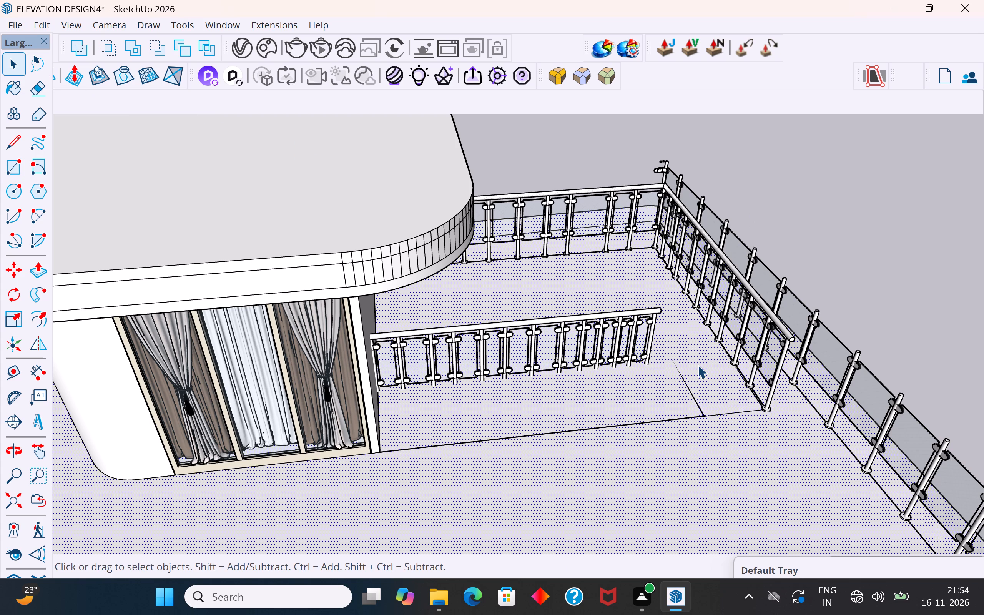
scroll(698, 365, "up", 2)
scroll(704, 407, "down", 4)
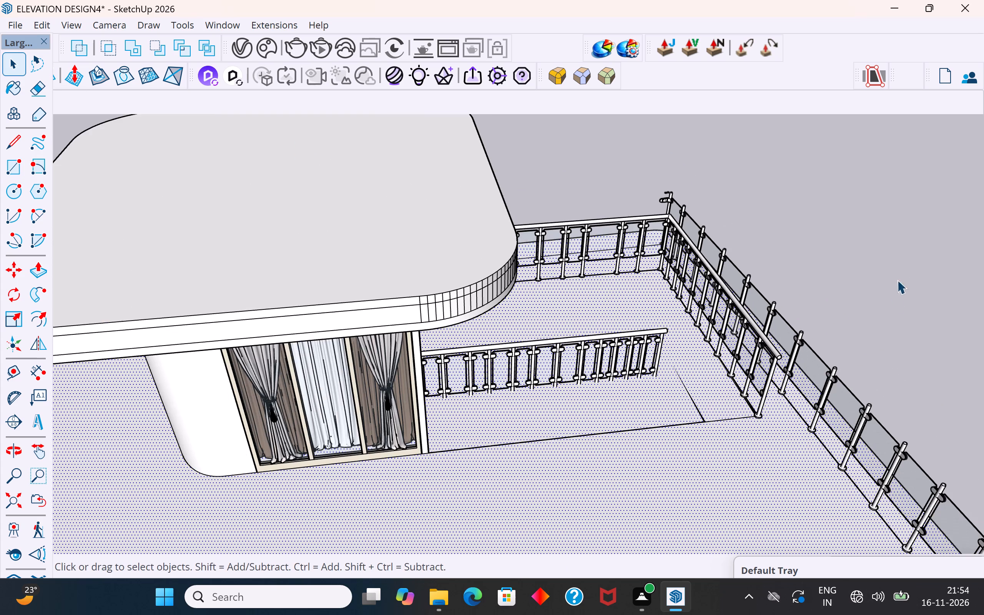
left_click(903, 259)
Draw a small rectangle from the stairwell railing's end pole base disc, along the edge line across the open side.
scroll(820, 384, "up", 3)
middle_click_drag(829, 375, 838, 324)
scroll(699, 427, "up", 9)
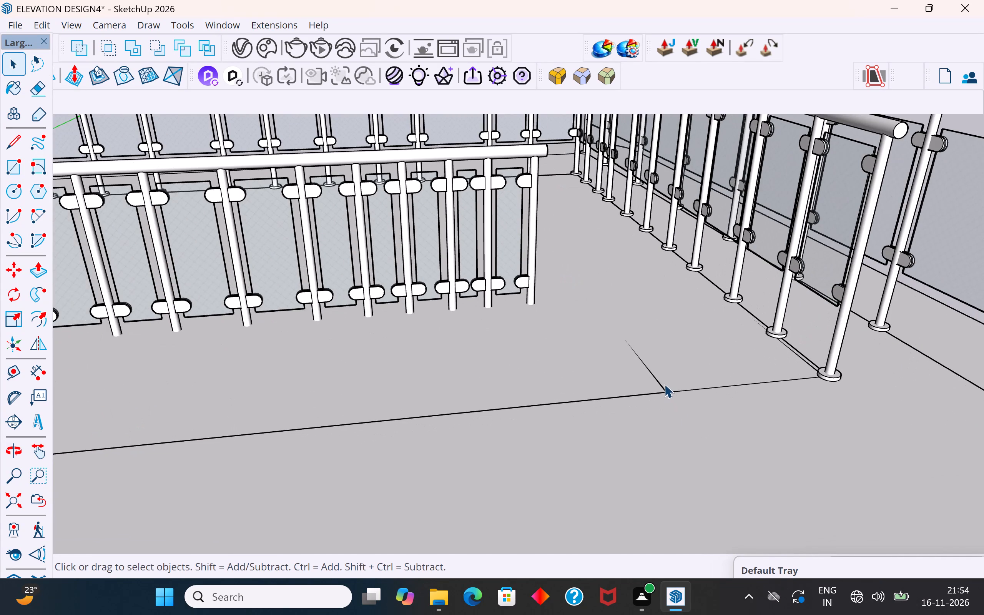
left_click(664, 384)
left_click(16, 163)
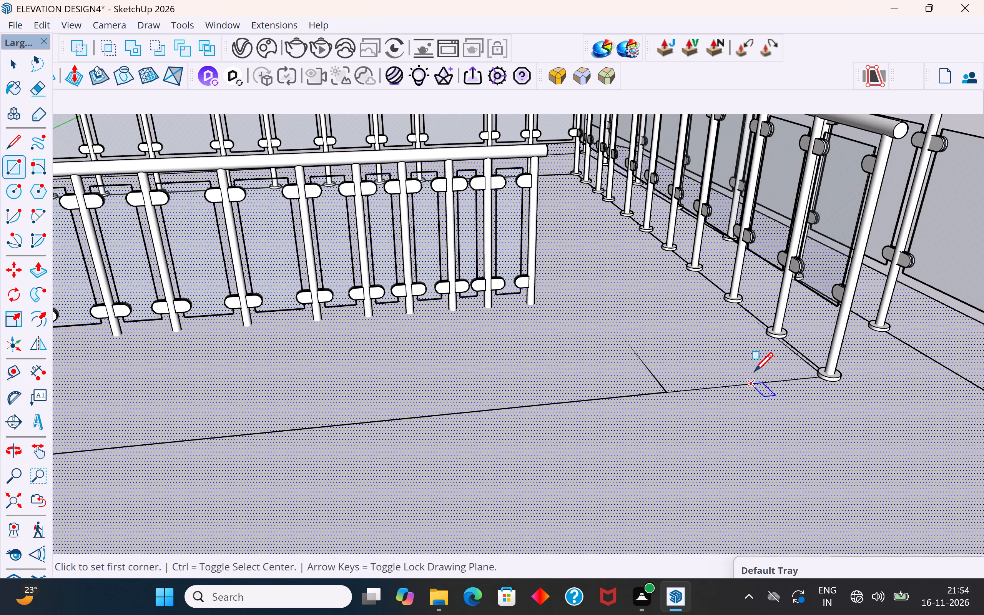
left_click(817, 376)
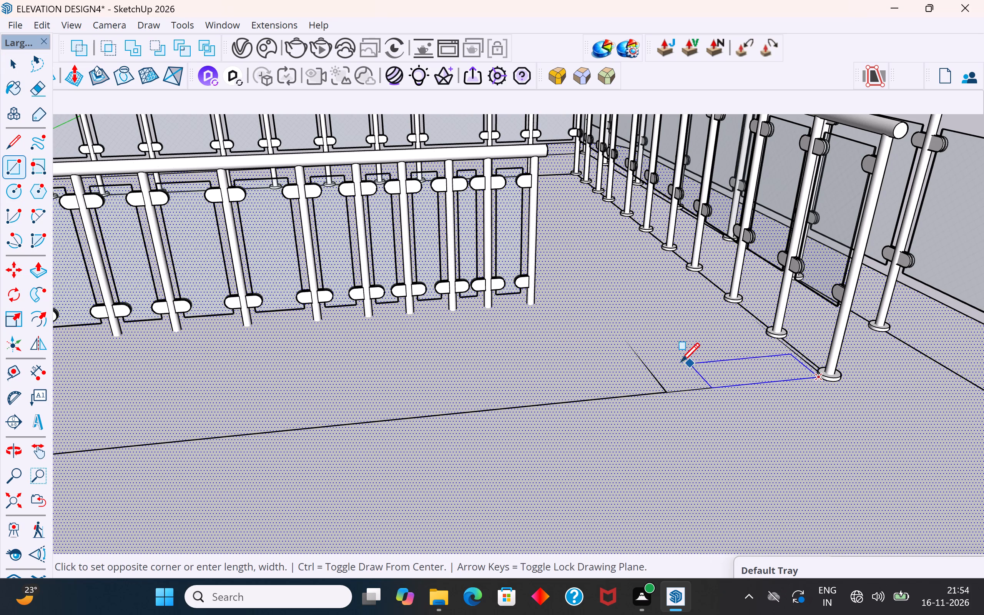
left_click(681, 364)
left_click(12, 62)
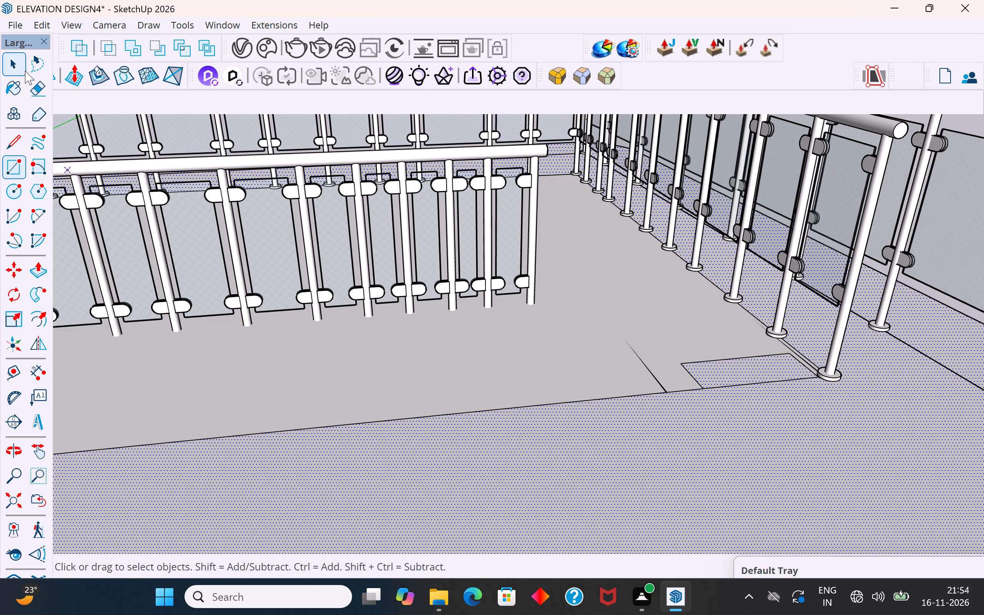
Delete the roof face covering the stairwell inside the railings.
left_click(585, 329)
key("Delete")
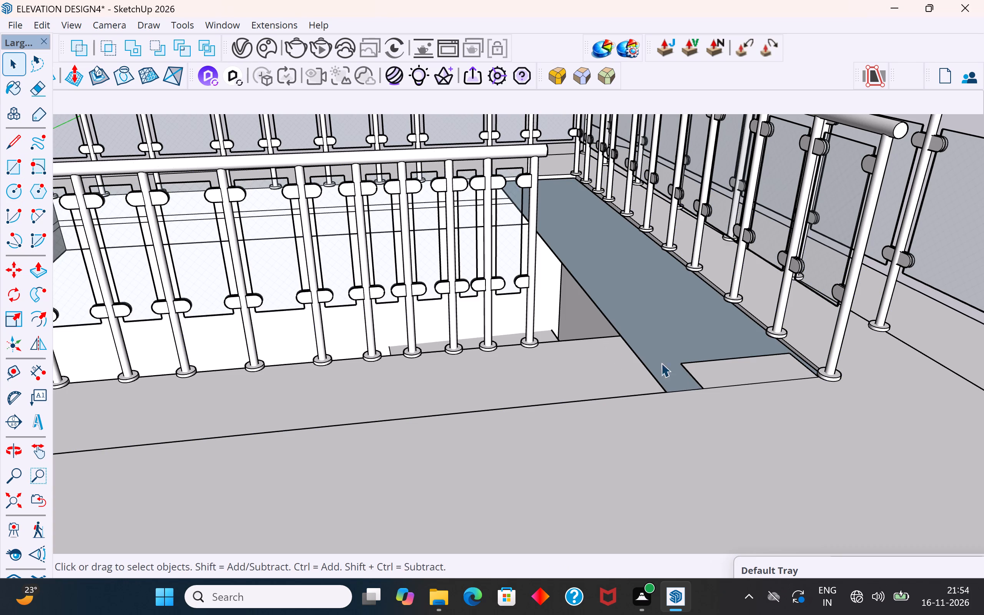
Examine the opened stairwell and the remaining faces beside its railing, from close up and with the whole house in view.
left_click(711, 372)
middle_click_drag(717, 376, 899, 435)
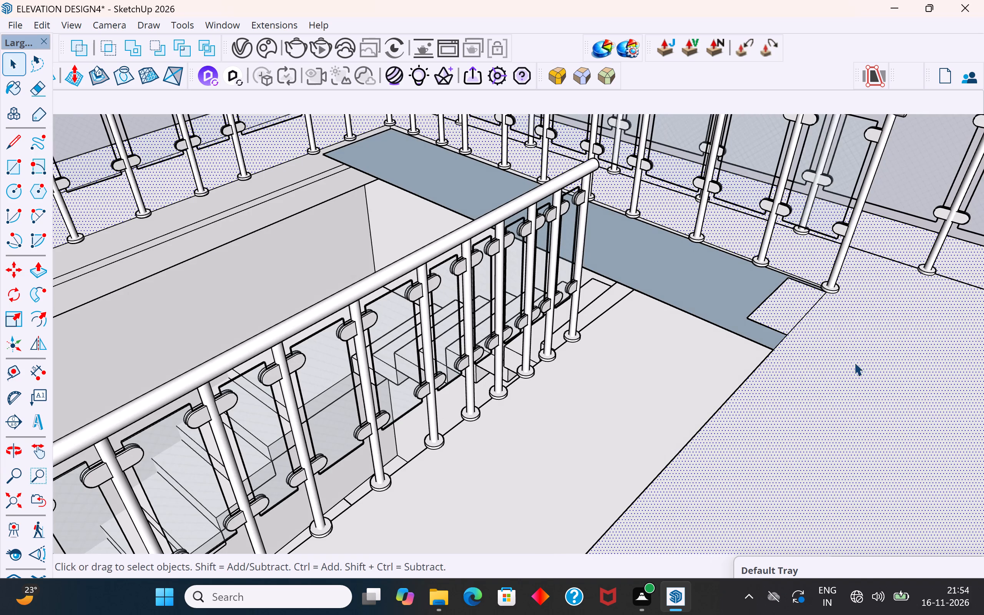
scroll(567, 502, "down", 4)
scroll(596, 461, "down", 4)
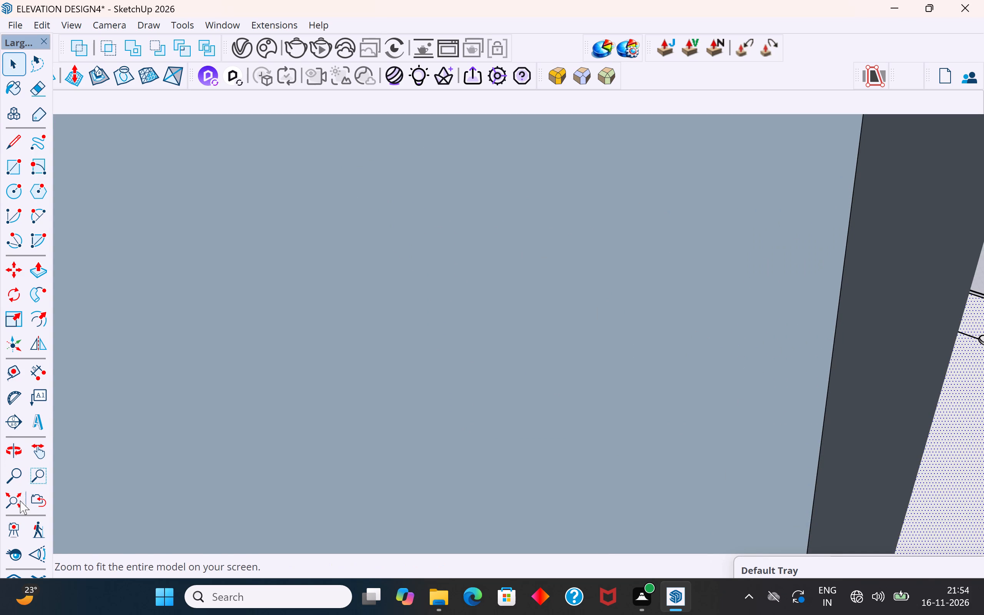
left_click(15, 505)
scroll(354, 536, "down", 4)
left_click(590, 349)
scroll(492, 243, "up", 7)
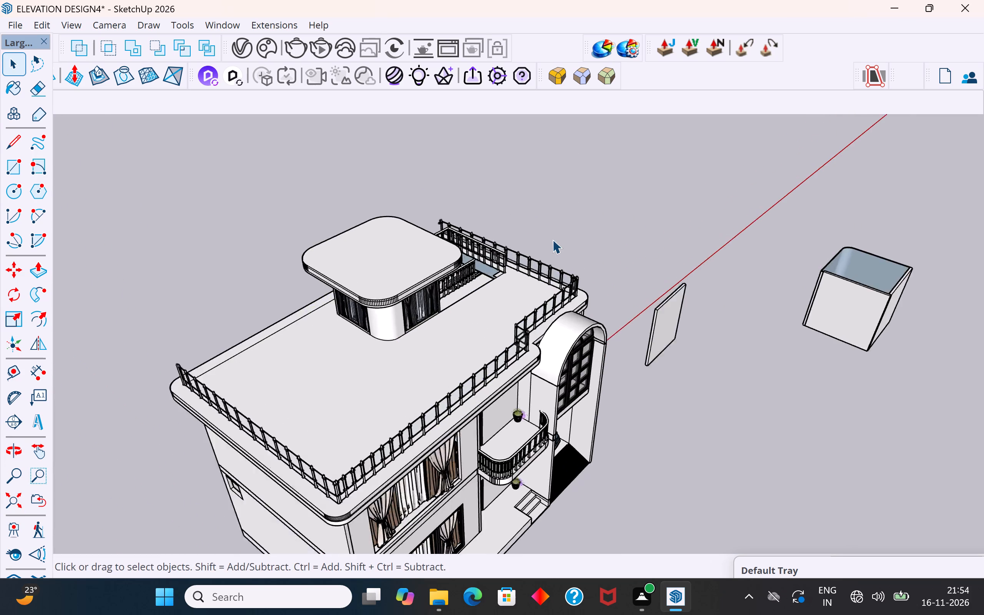
scroll(552, 239, "up", 17)
middle_click_drag(451, 329, 606, 340)
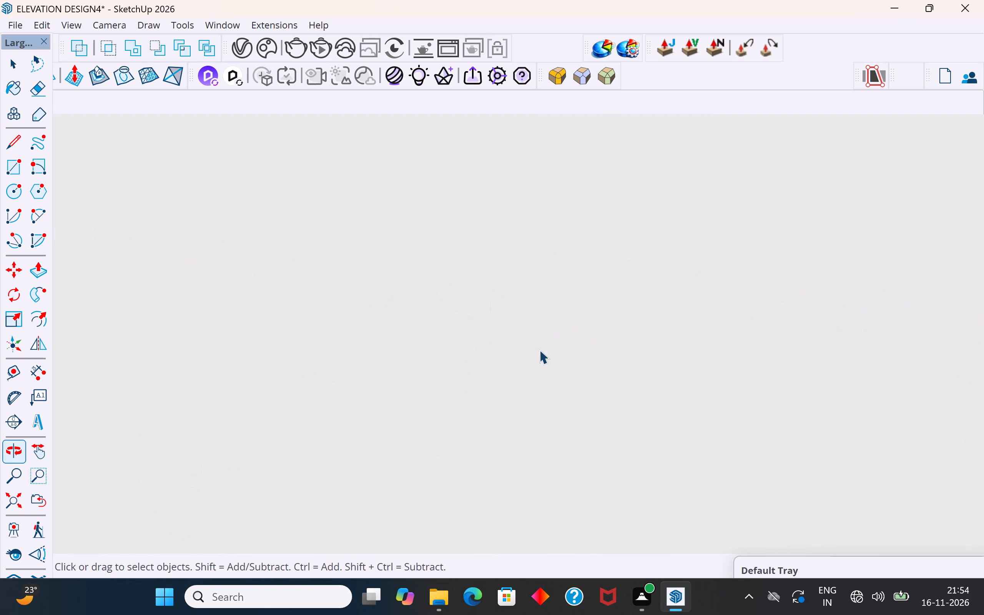
scroll(457, 404, "down", 3)
left_click(0, 496)
left_click(15, 502)
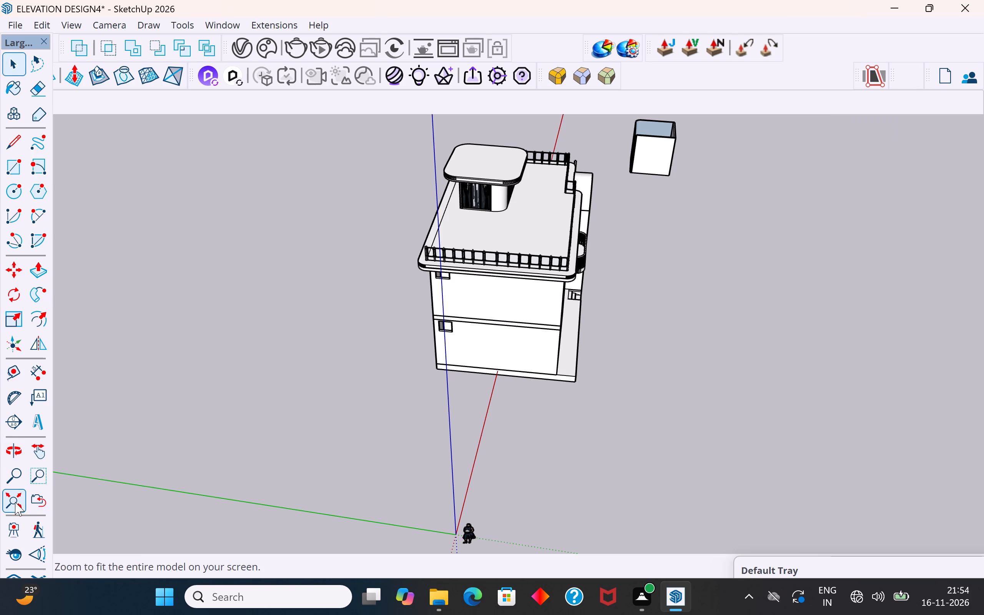
left_click(750, 285)
Redraw the small rectangle beside the stairwell railing's end pole, from the base disc to its opposite corner.
scroll(560, 160, "up", 18)
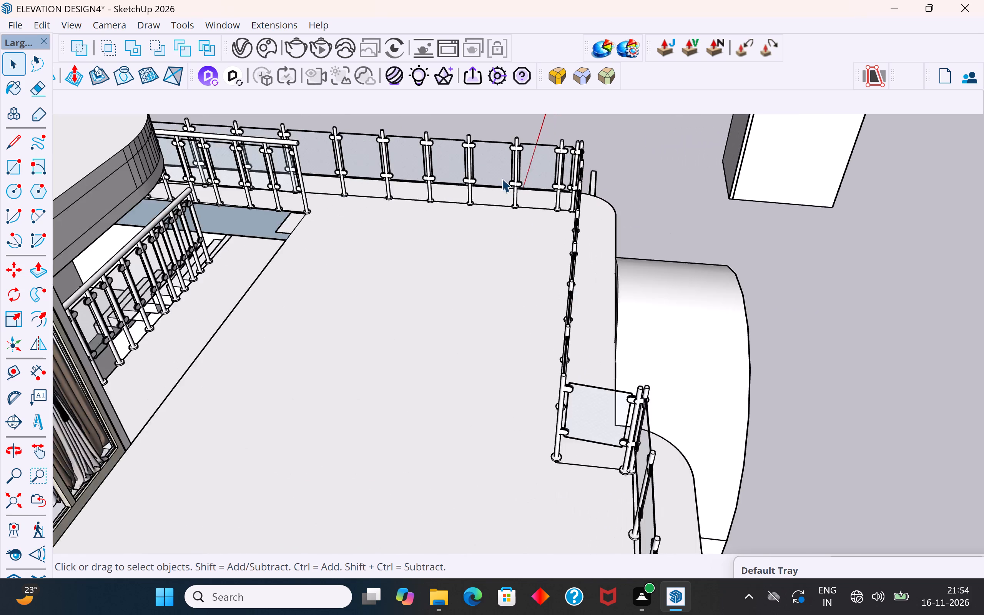
scroll(322, 242, "up", 7)
middle_click_drag(216, 227, 282, 231)
scroll(207, 265, "up", 8)
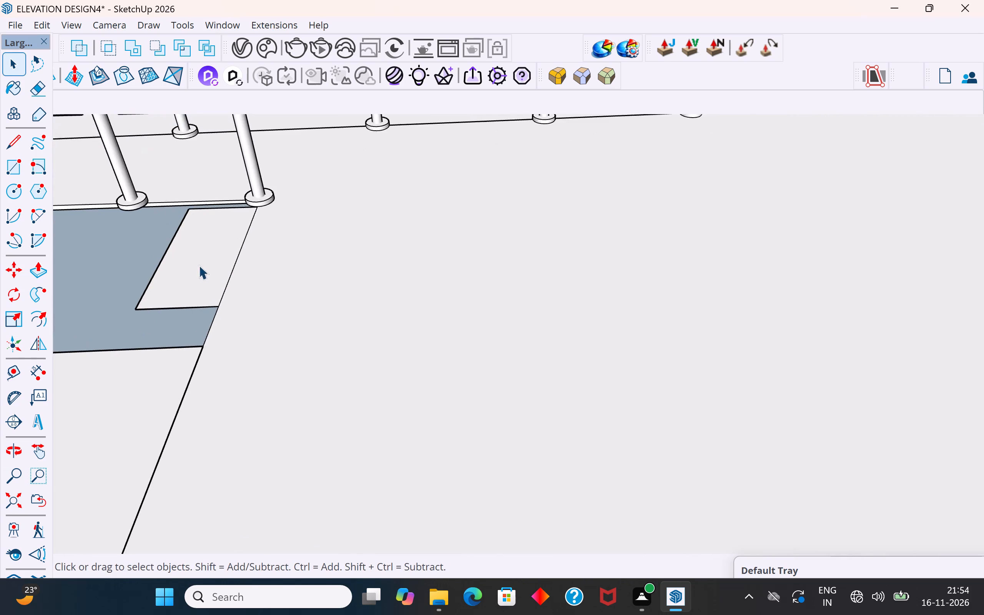
middle_click_drag(177, 275, 303, 251)
left_click(275, 291)
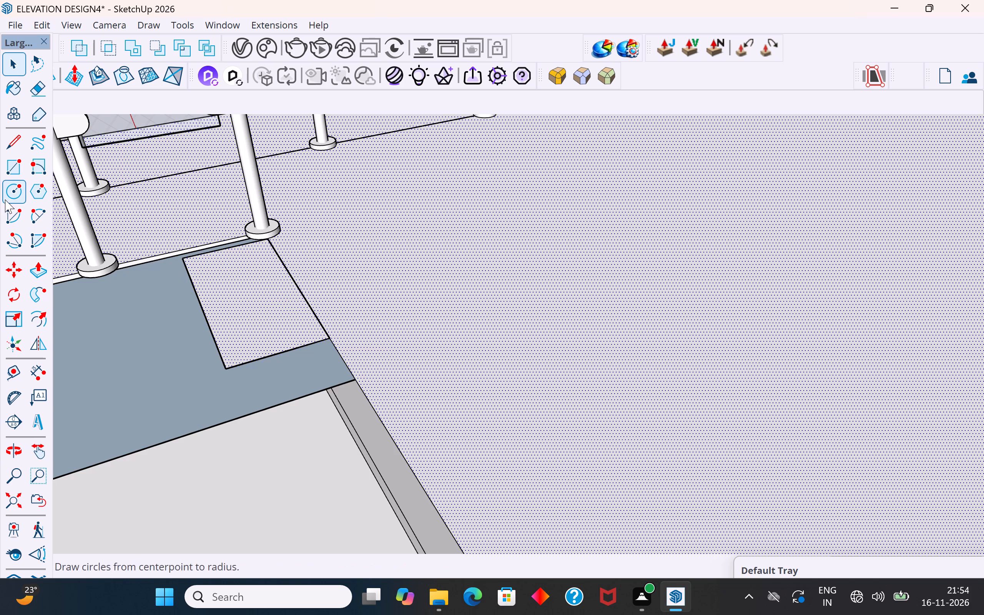
left_click(15, 164)
left_click(268, 243)
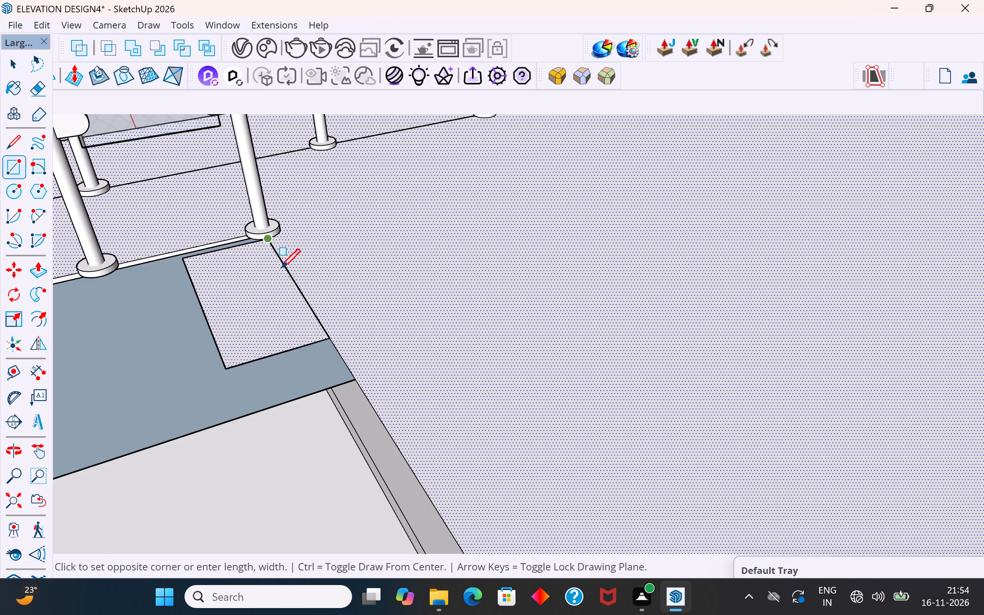
left_click(226, 371)
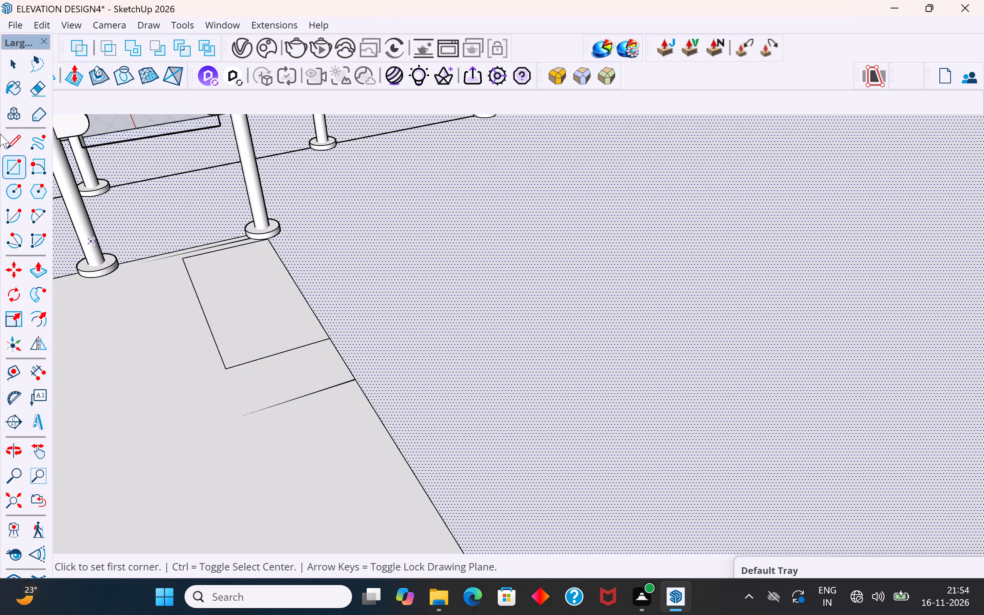
Delete the small rectangle's face beside the end pole and the roof face covering the stairwell.
left_click(7, 67)
left_click(281, 317)
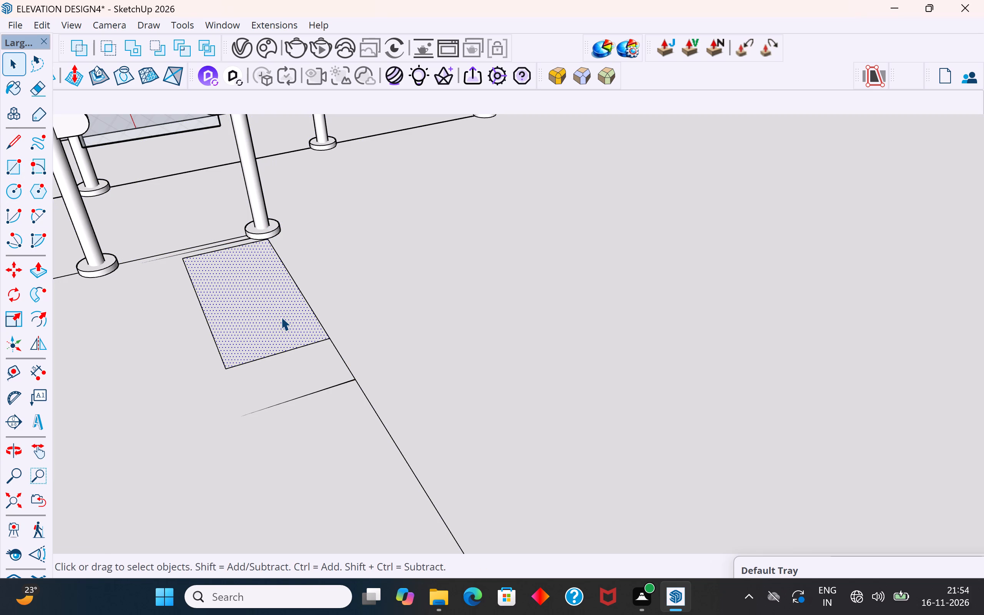
key("Delete")
left_click(281, 380)
key("Delete")
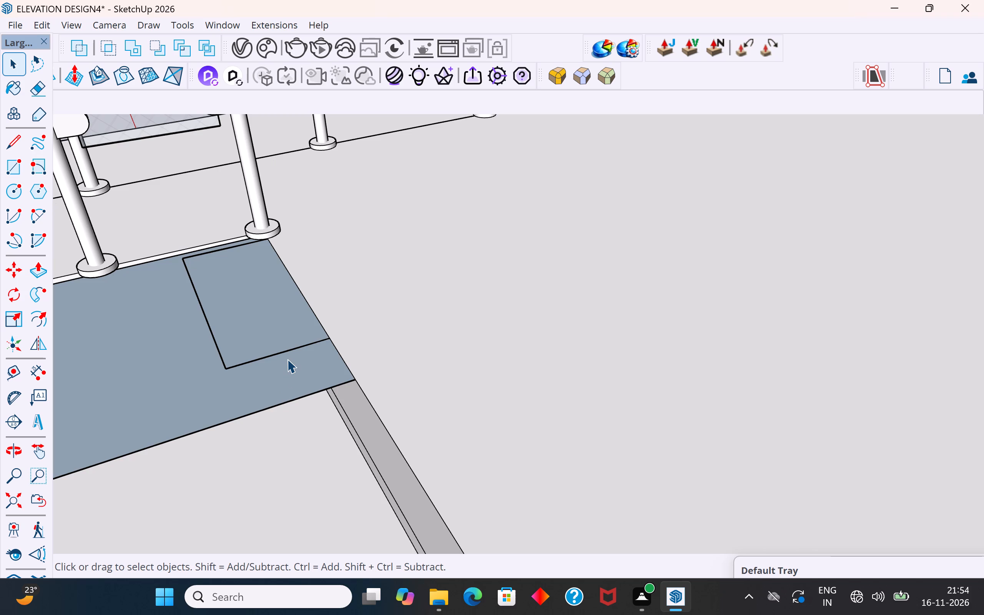
Delete the three leftover edges of the small rectangle beside the stairwell railing's end pole.
left_click(293, 349)
key("Delete")
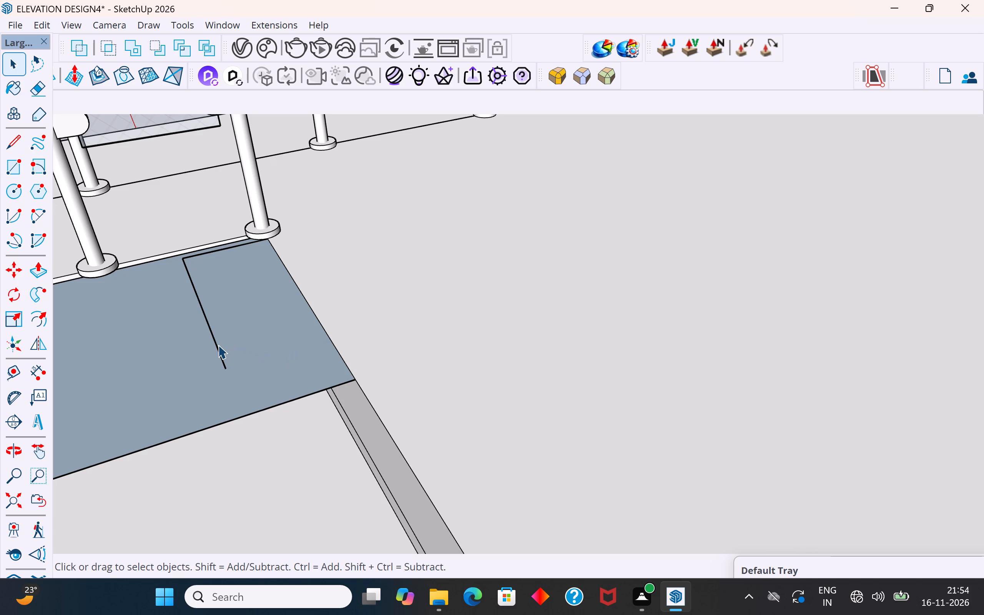
left_click(218, 345)
key("Delete")
left_click(221, 251)
key("Delete")
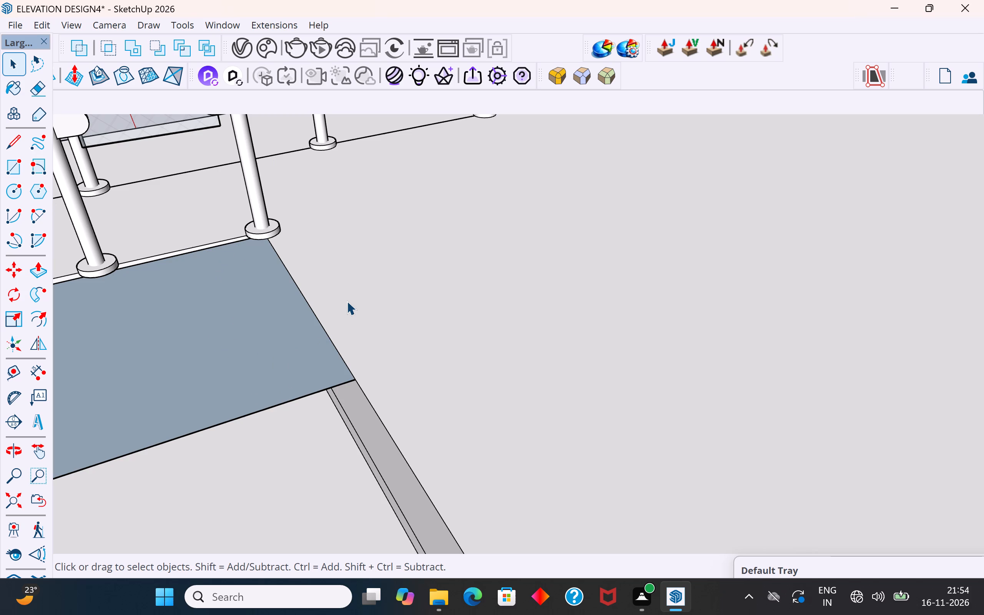
Delete the remaining strip of roof face covering the stairwell beside its side railing, along with the strip's leftover edge.
scroll(347, 301, "down", 11)
middle_click_drag(594, 327, 523, 352)
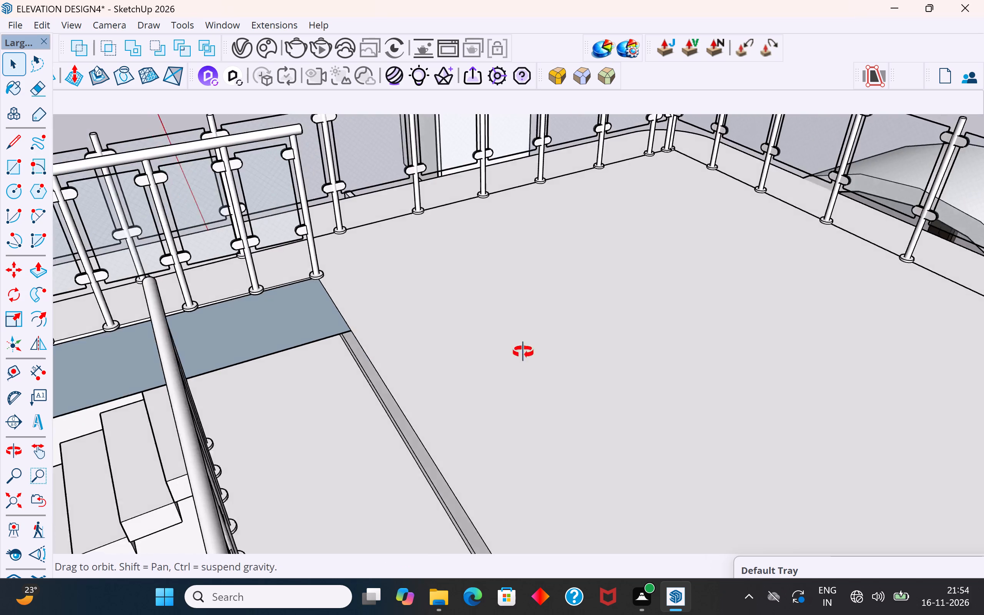
middle_click_drag(523, 352, 204, 437)
scroll(297, 472, "down", 4)
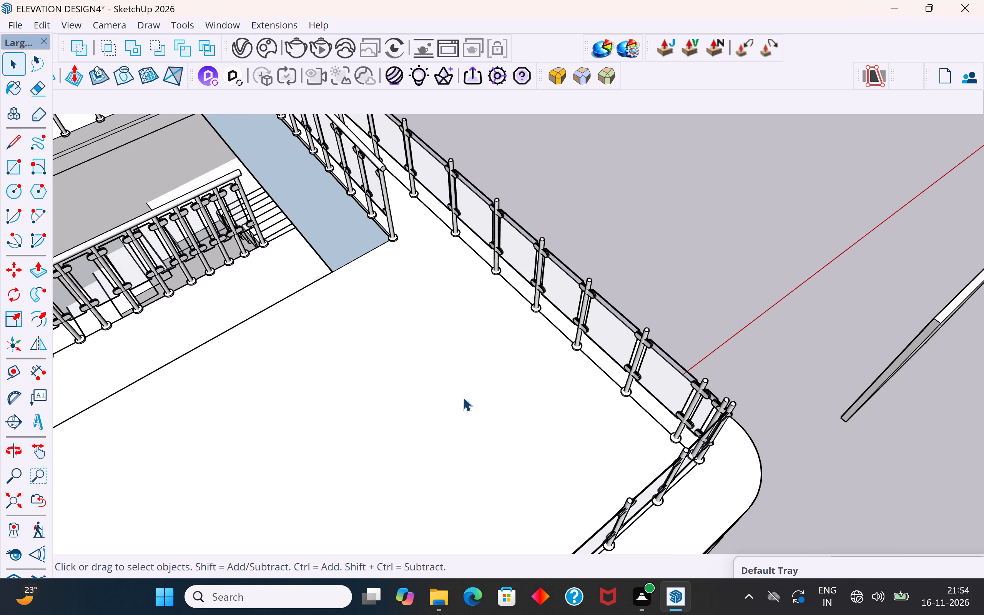
scroll(463, 397, "down", 4)
middle_click_drag(472, 336, 644, 191)
middle_click_drag(306, 348, 190, 300)
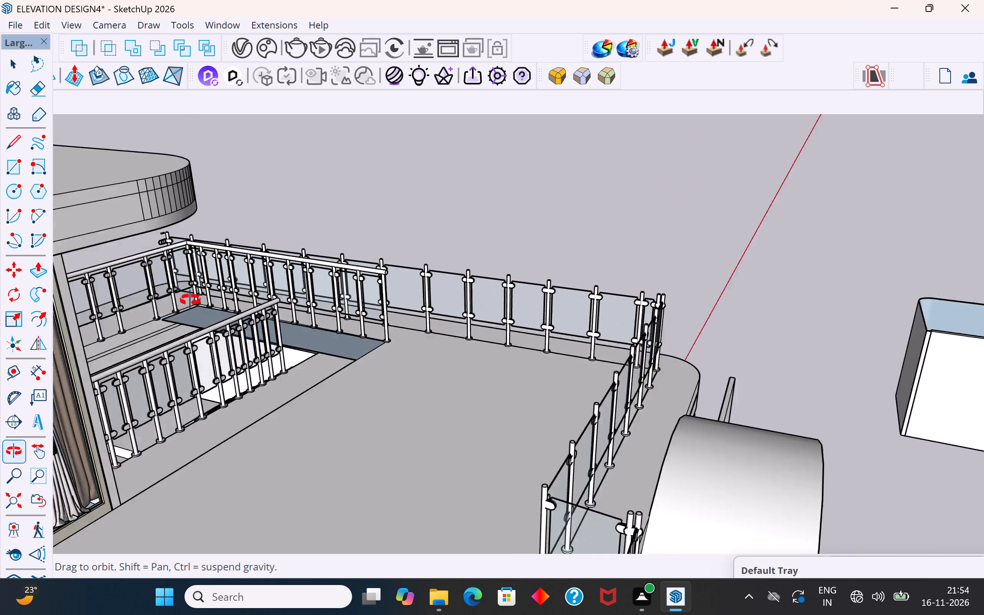
middle_click_drag(190, 300, 0, 422)
scroll(378, 328, "up", 6)
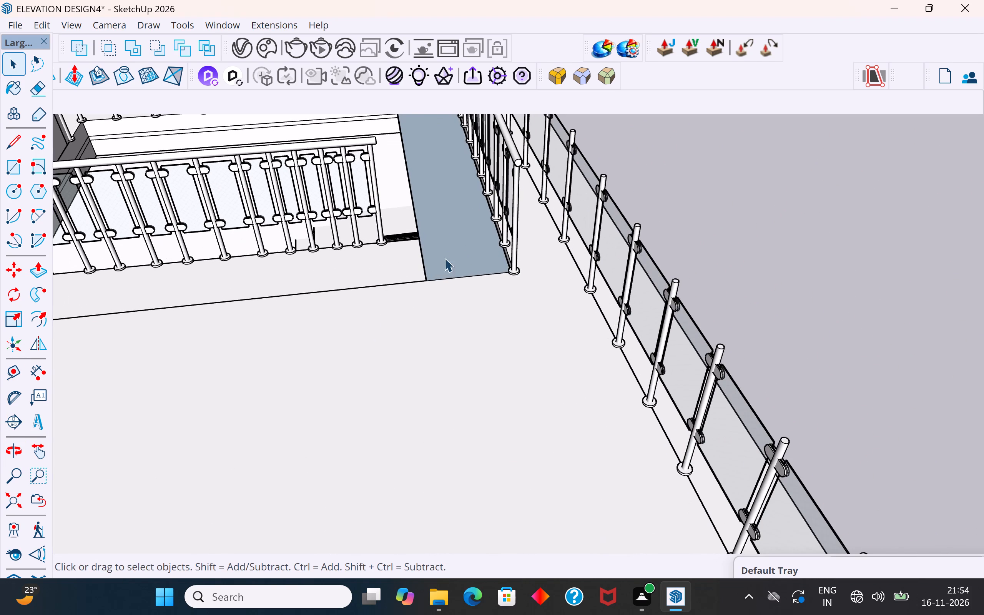
left_click(448, 243)
key("Delete")
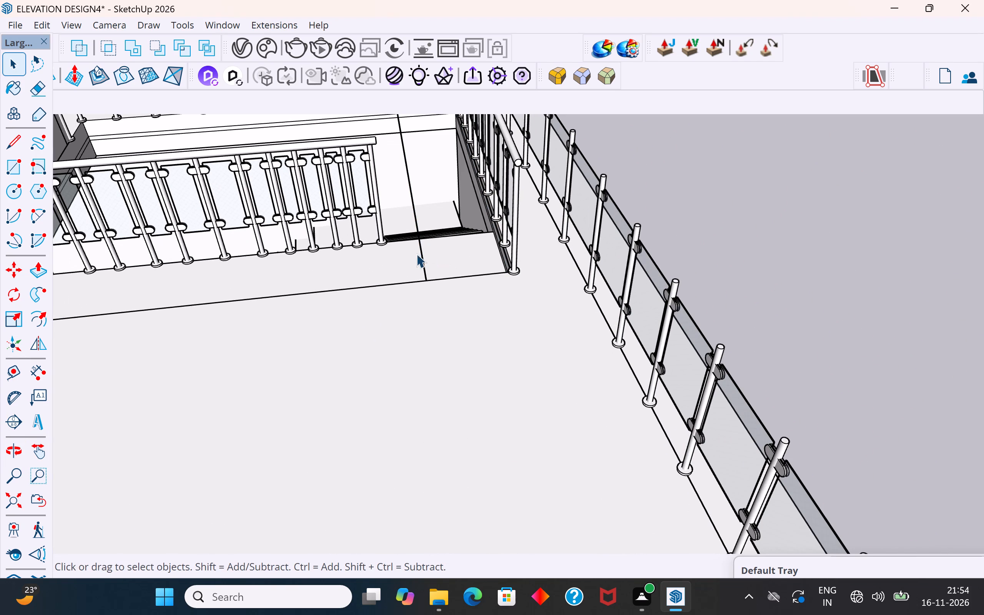
left_click(421, 254)
key("Delete")
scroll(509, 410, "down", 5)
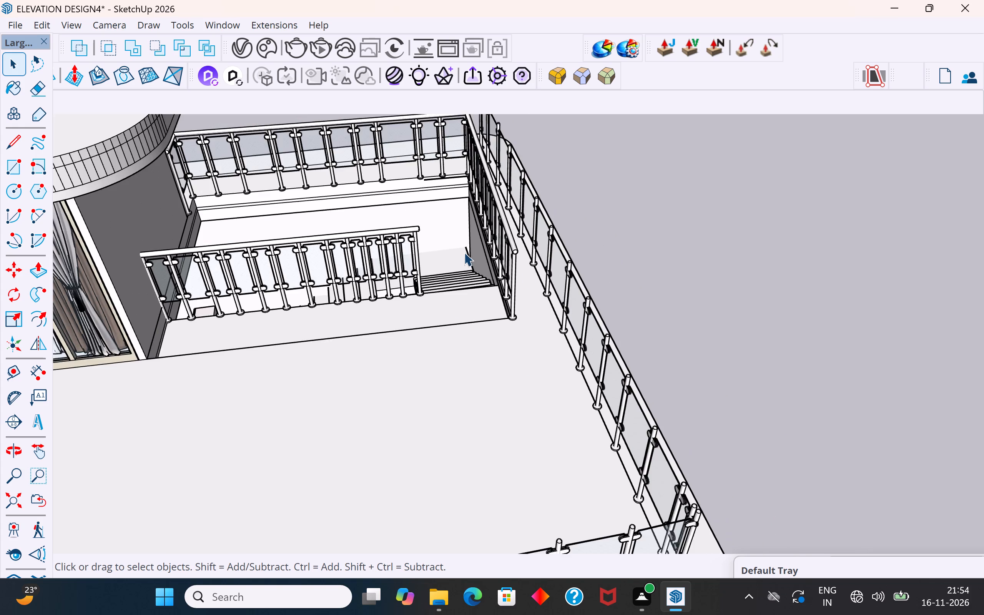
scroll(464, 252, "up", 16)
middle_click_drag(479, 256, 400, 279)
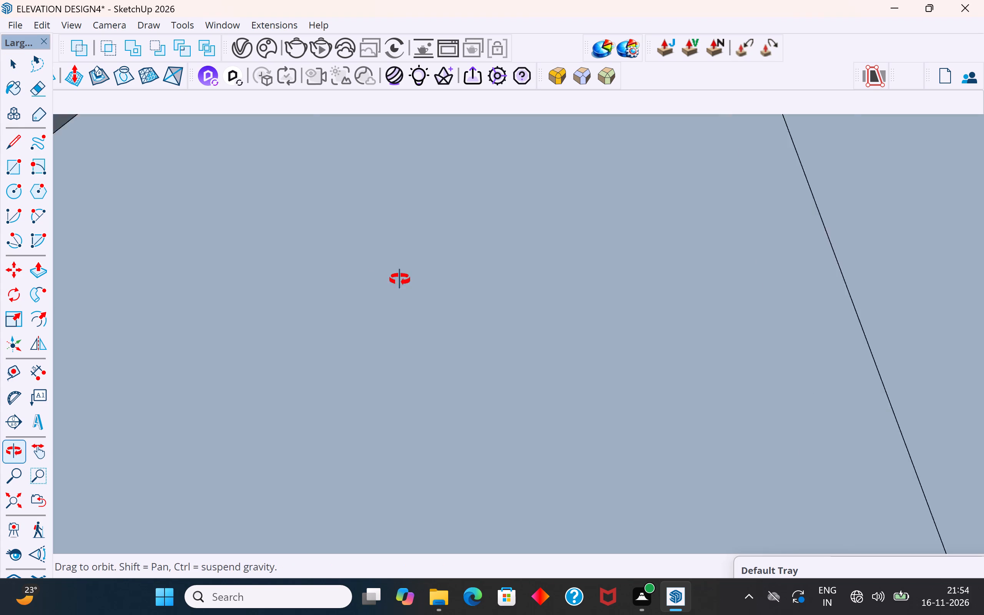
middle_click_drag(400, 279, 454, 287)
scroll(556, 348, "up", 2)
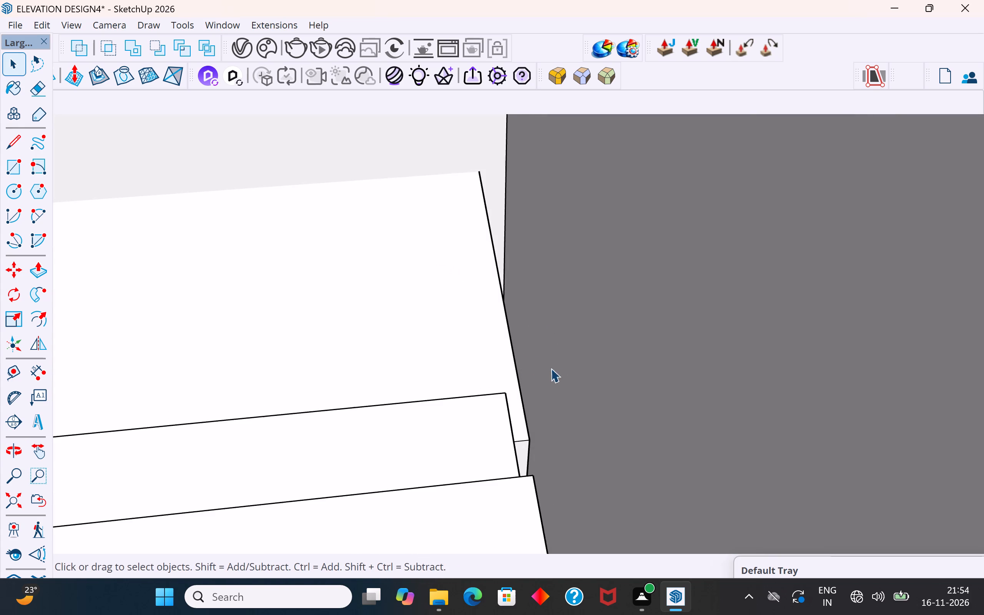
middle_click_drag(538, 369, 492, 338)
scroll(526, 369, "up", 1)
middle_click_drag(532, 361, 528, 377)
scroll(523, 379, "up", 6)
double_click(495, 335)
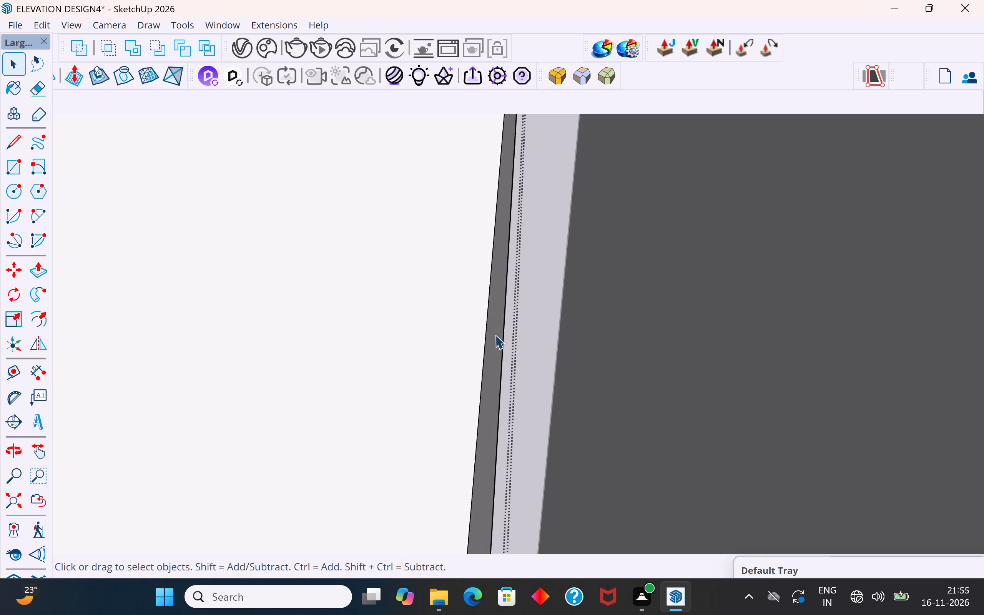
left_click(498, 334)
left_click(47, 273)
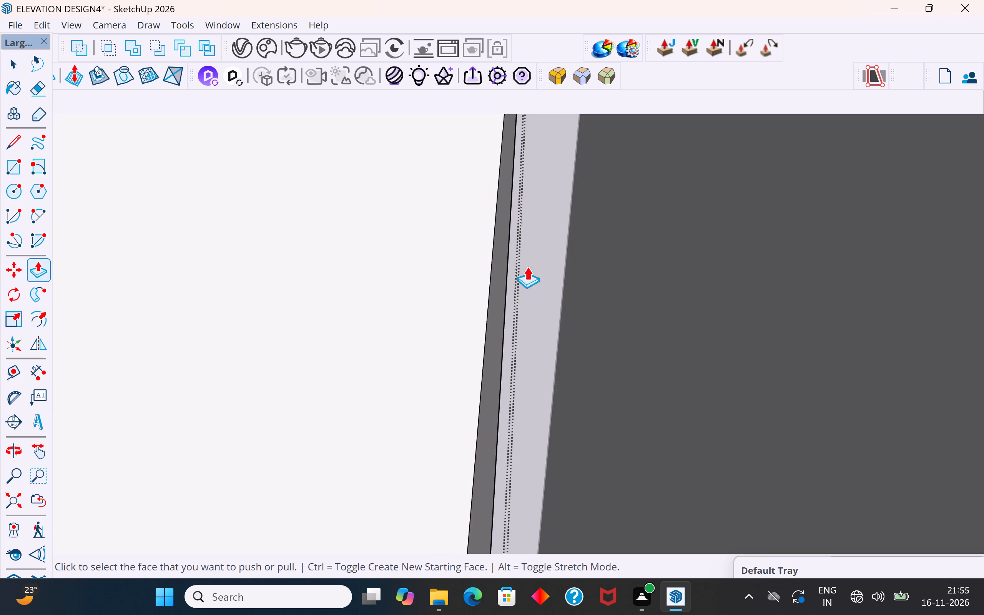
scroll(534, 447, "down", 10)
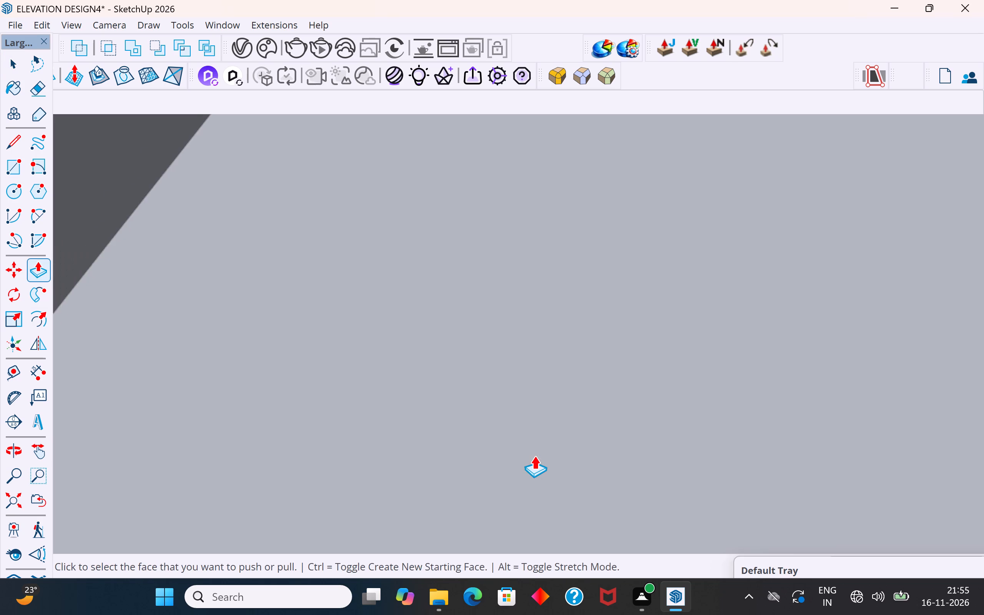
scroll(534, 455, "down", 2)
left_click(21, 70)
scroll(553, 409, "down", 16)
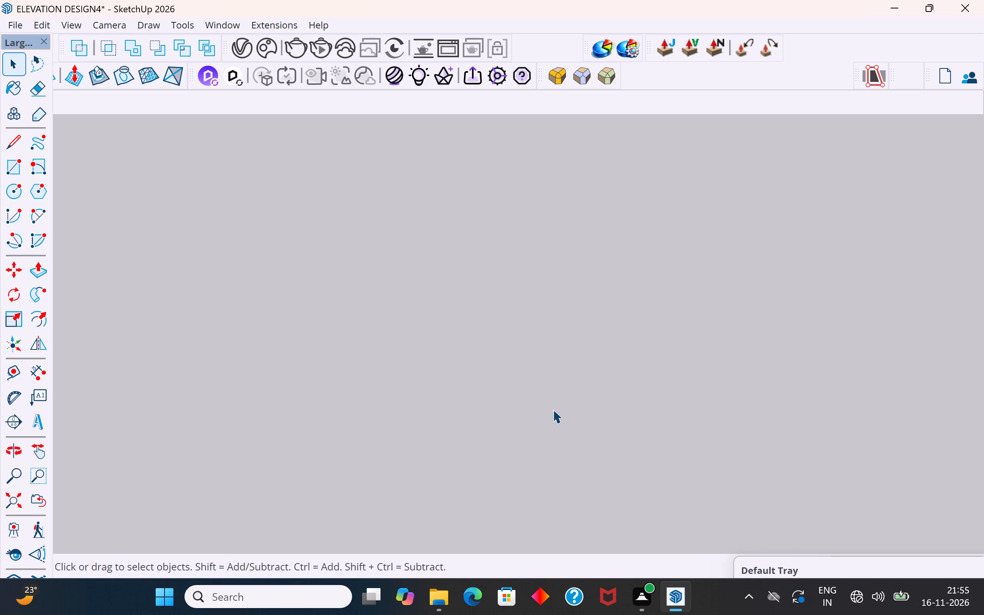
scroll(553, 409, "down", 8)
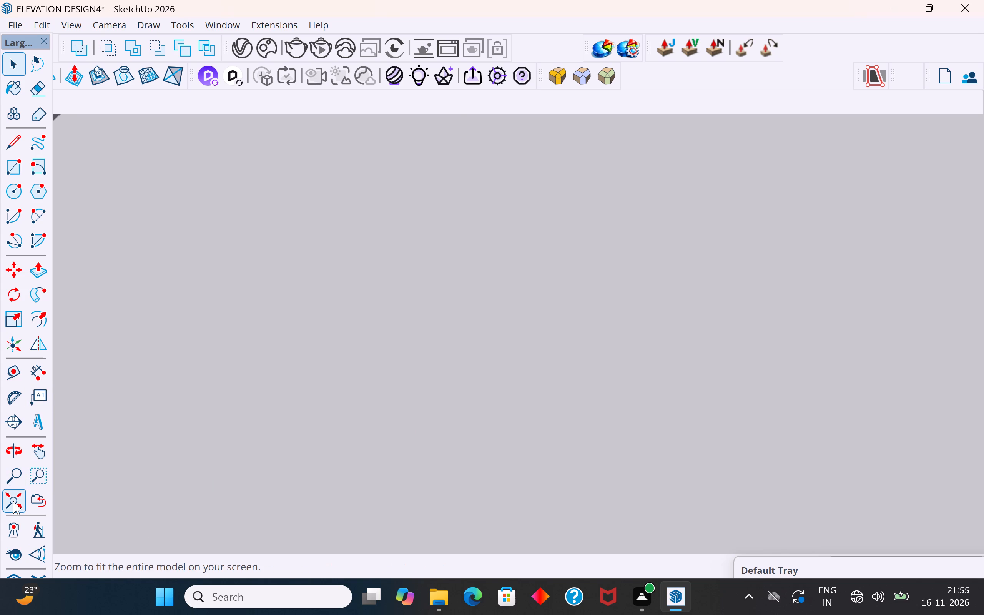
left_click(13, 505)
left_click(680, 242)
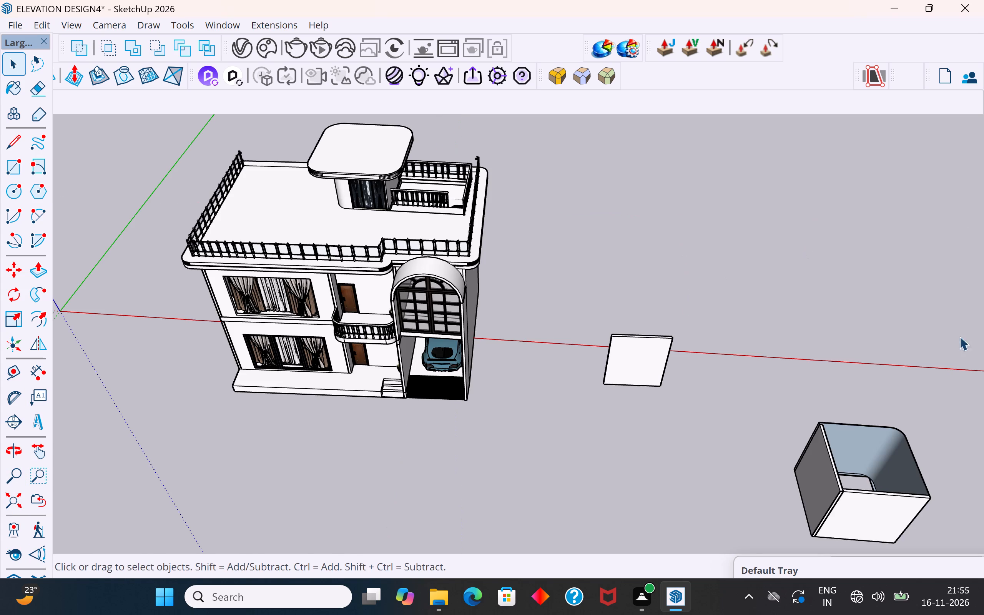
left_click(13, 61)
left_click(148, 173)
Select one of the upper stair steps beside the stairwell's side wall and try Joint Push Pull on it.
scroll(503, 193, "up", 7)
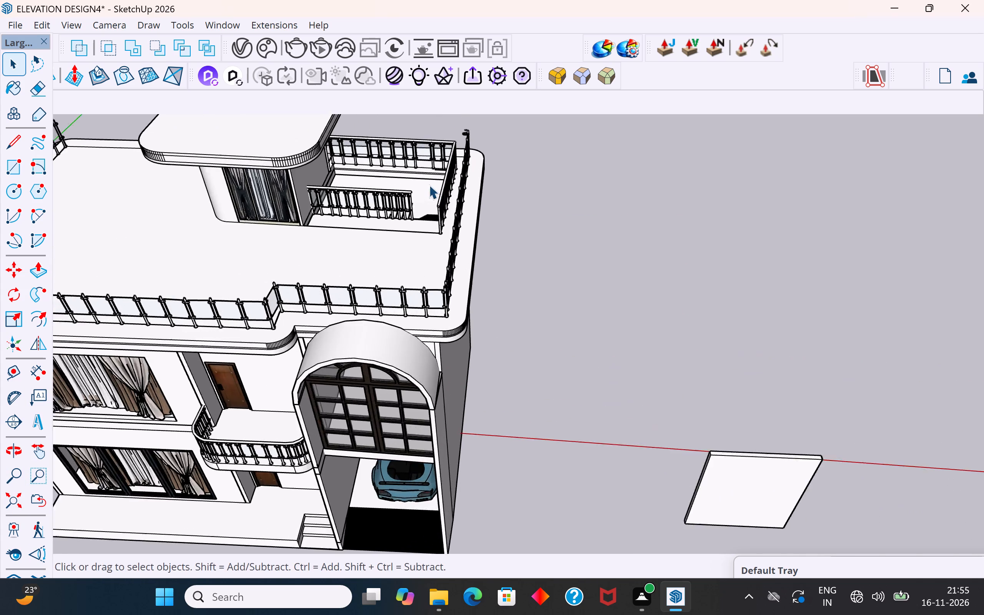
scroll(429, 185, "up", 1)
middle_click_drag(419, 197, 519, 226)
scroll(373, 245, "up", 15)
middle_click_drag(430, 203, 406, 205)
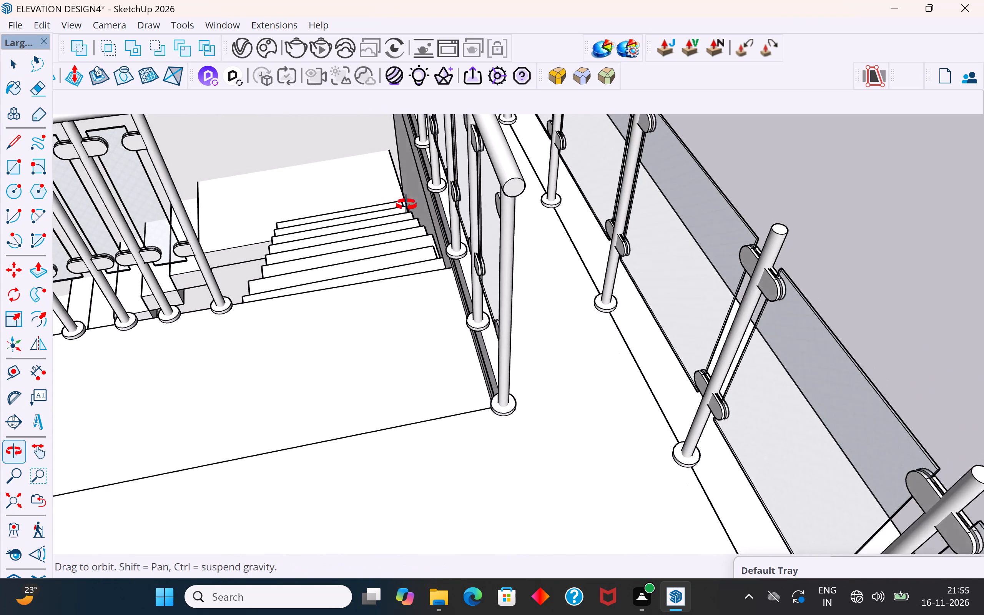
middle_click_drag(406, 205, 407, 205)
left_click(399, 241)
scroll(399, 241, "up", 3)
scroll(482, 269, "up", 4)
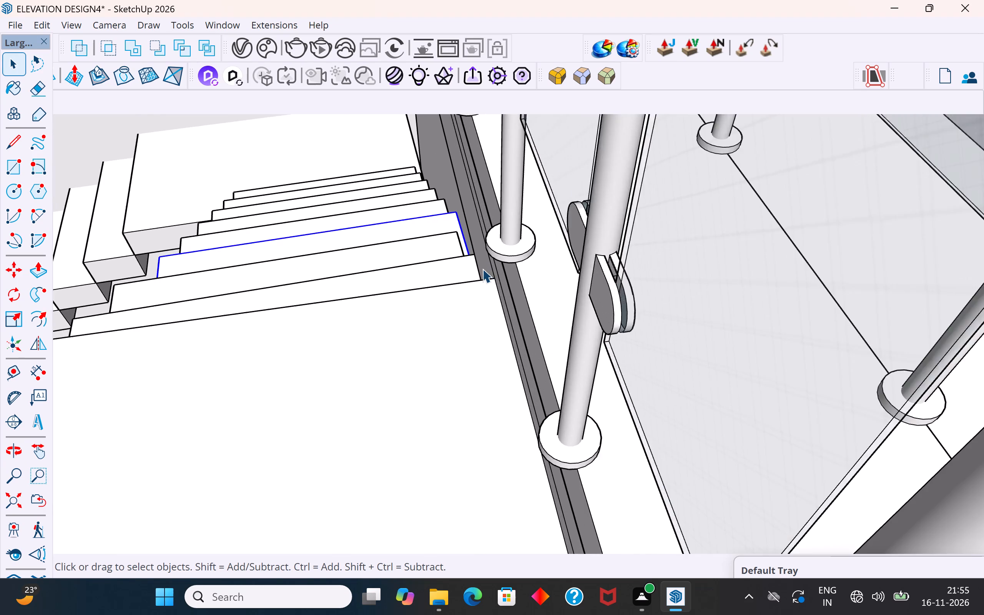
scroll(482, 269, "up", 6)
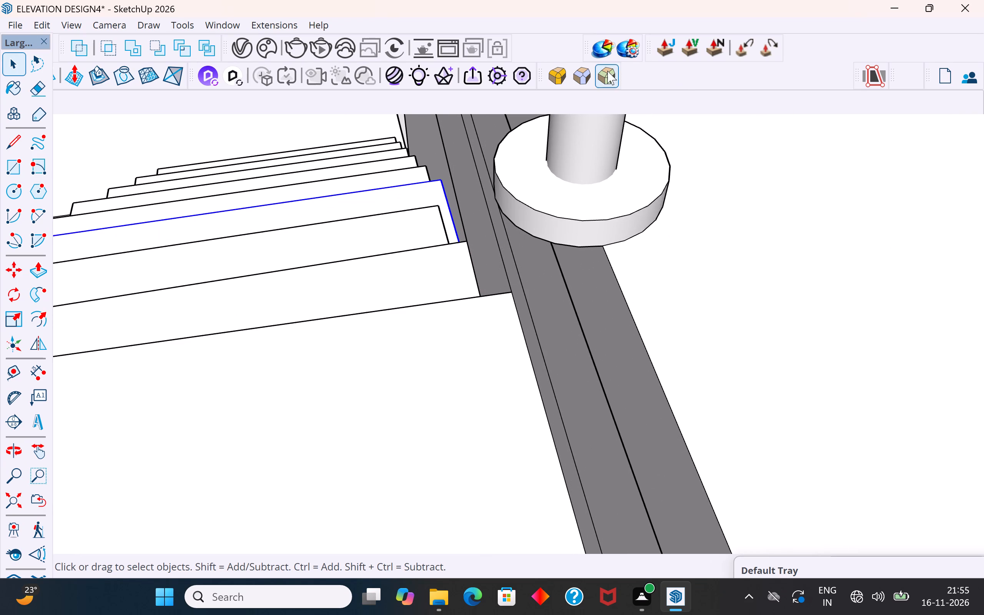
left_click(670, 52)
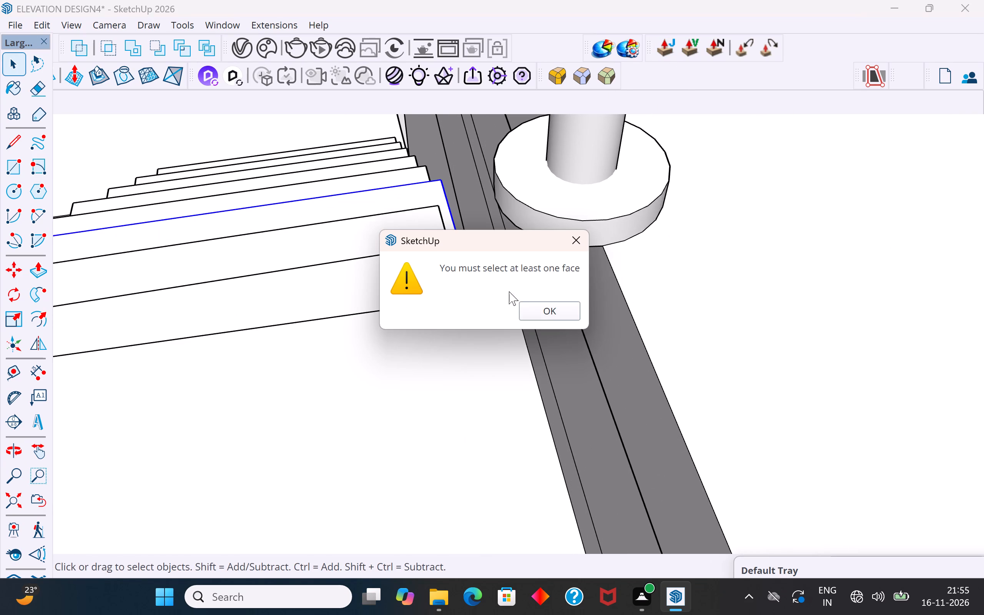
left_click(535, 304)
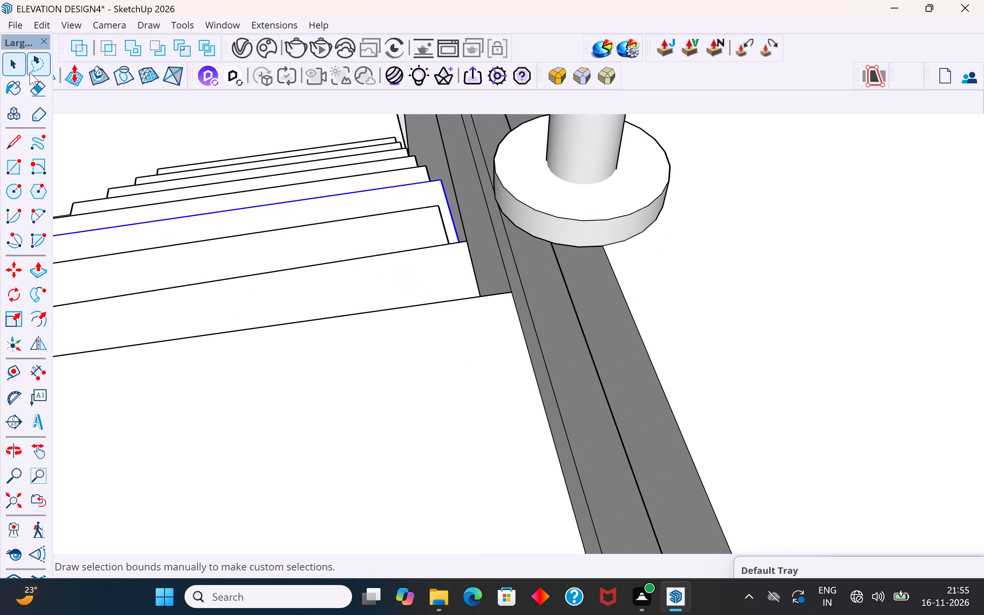
Examine the narrow gap between the stair steps' ends and the stairwell's side wall from close up.
left_click(19, 68)
scroll(373, 281, "down", 4)
middle_click_drag(464, 265, 472, 277)
scroll(387, 141, "up", 18)
middle_click_drag(413, 212, 379, 135)
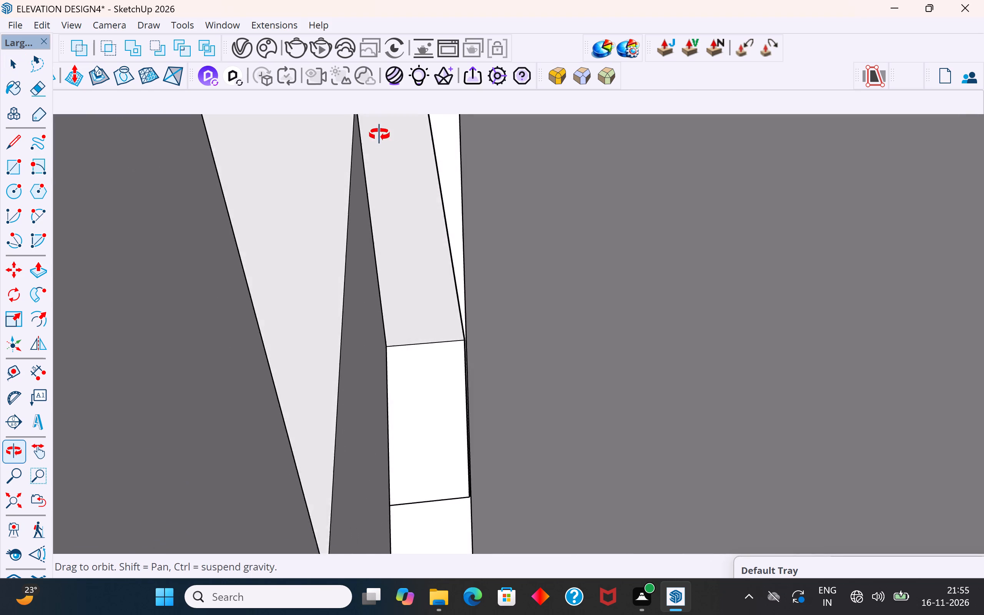
Open the upper stair landing for editing and extend its end face to the side wall with Joint Push Pull.
middle_click_drag(379, 135, 337, 98)
scroll(494, 239, "up", 1)
middle_click_drag(491, 236, 456, 196)
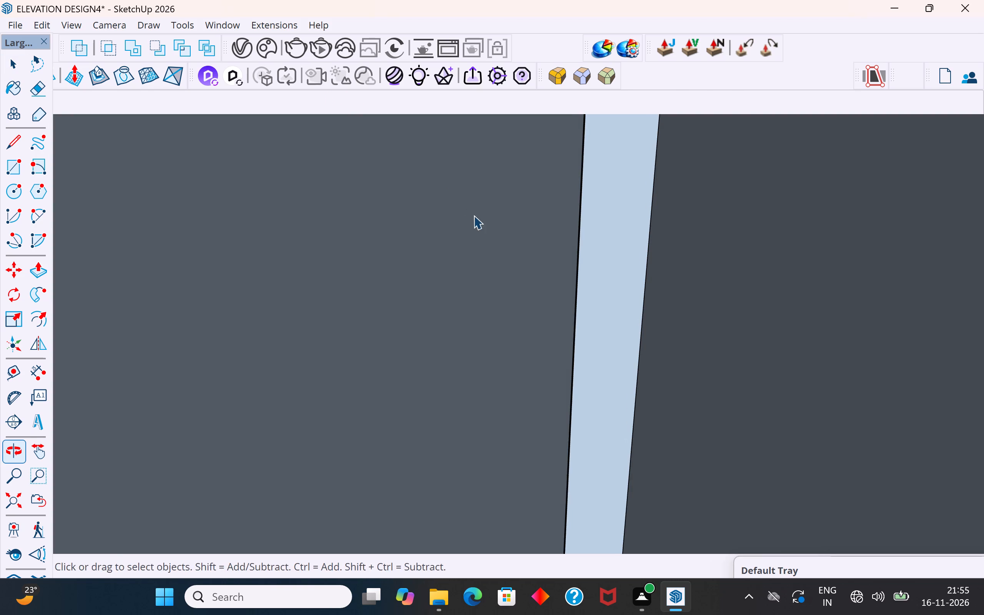
middle_click_drag(478, 232, 527, 241)
left_click(409, 199)
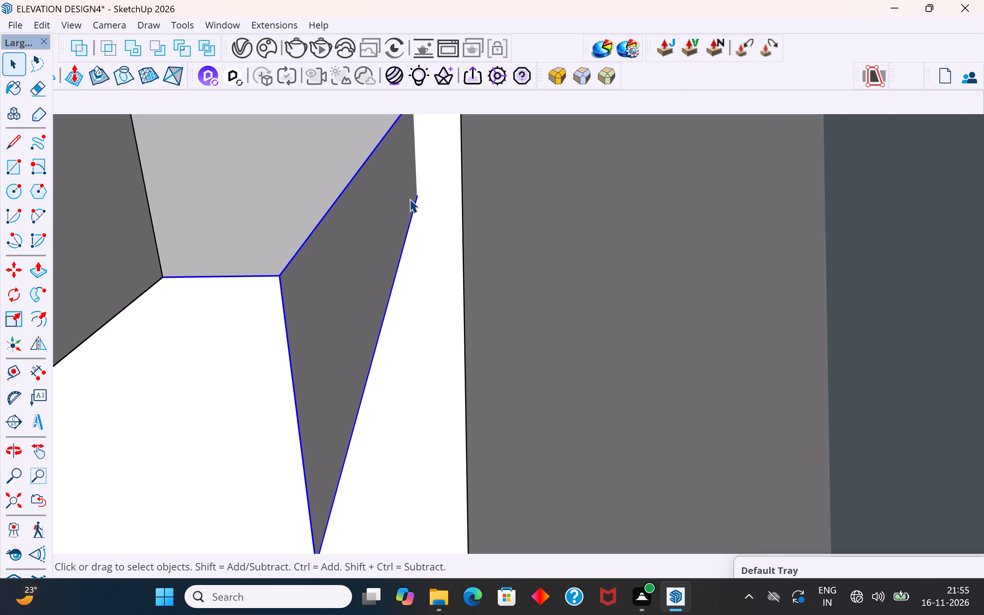
double_click(400, 194)
left_click(402, 178)
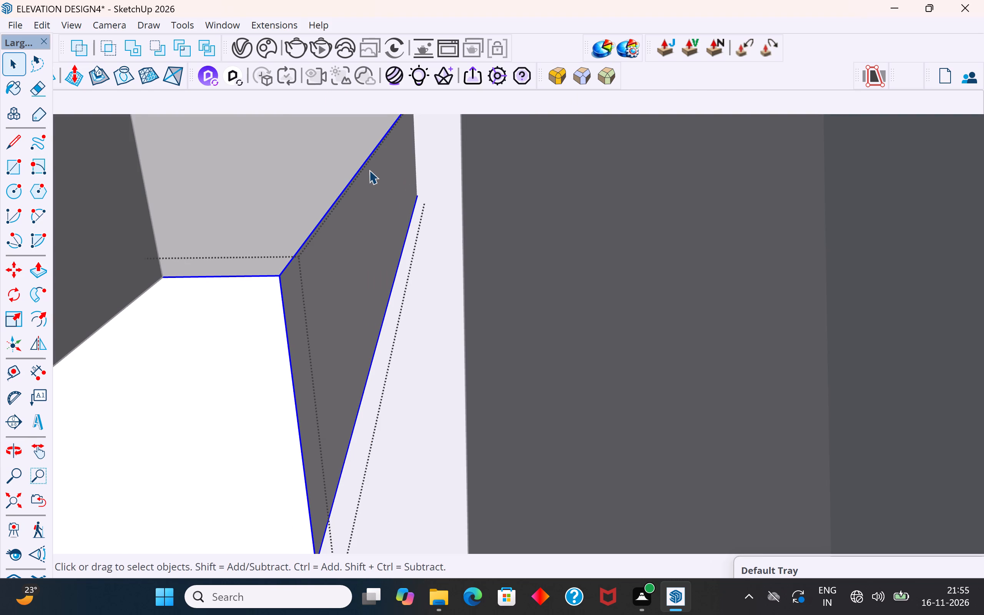
left_click(369, 170)
triple_click(386, 174)
triple_click(391, 177)
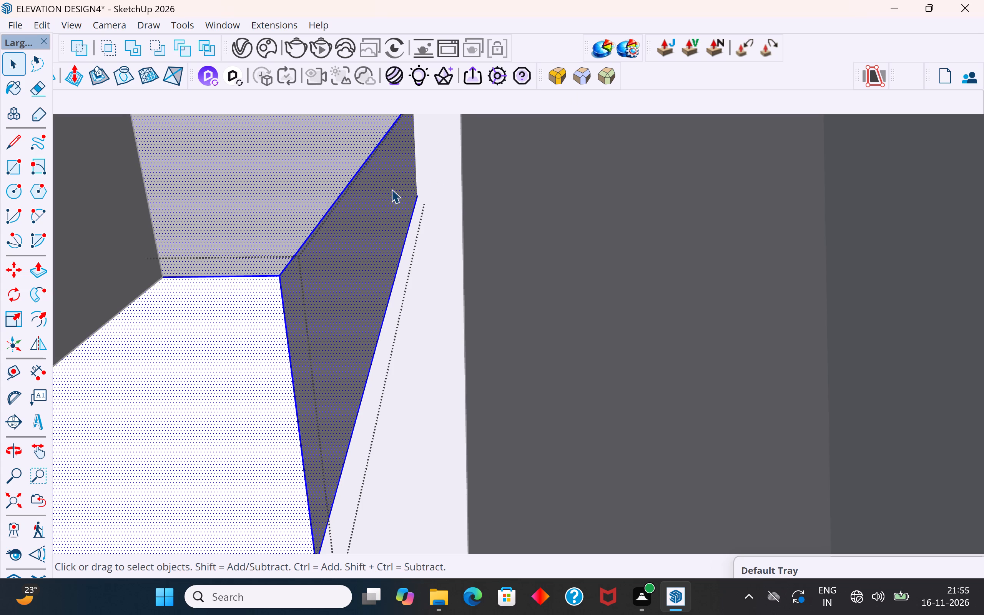
left_click(381, 193)
left_click(659, 50)
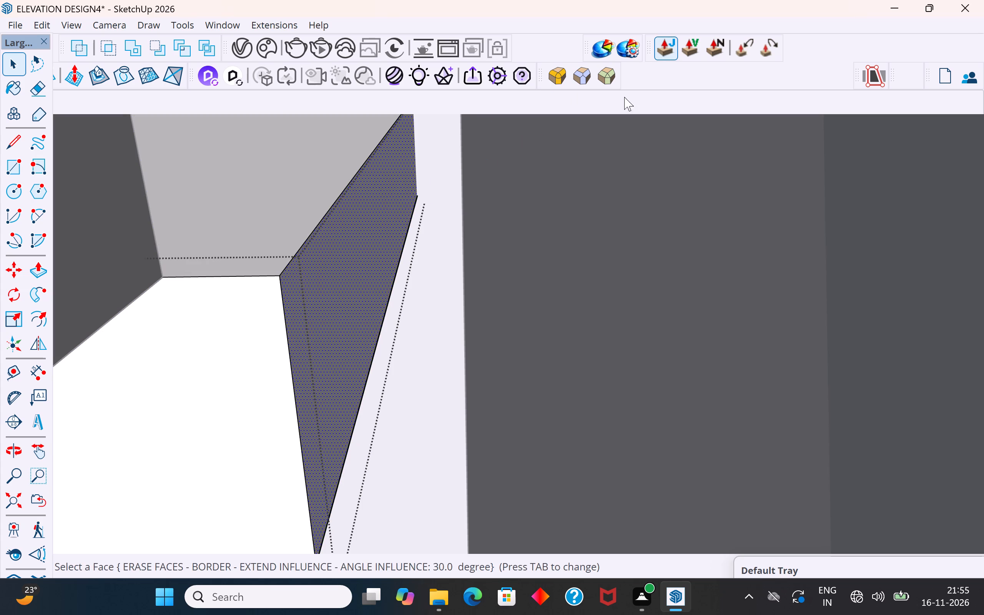
left_click(415, 198)
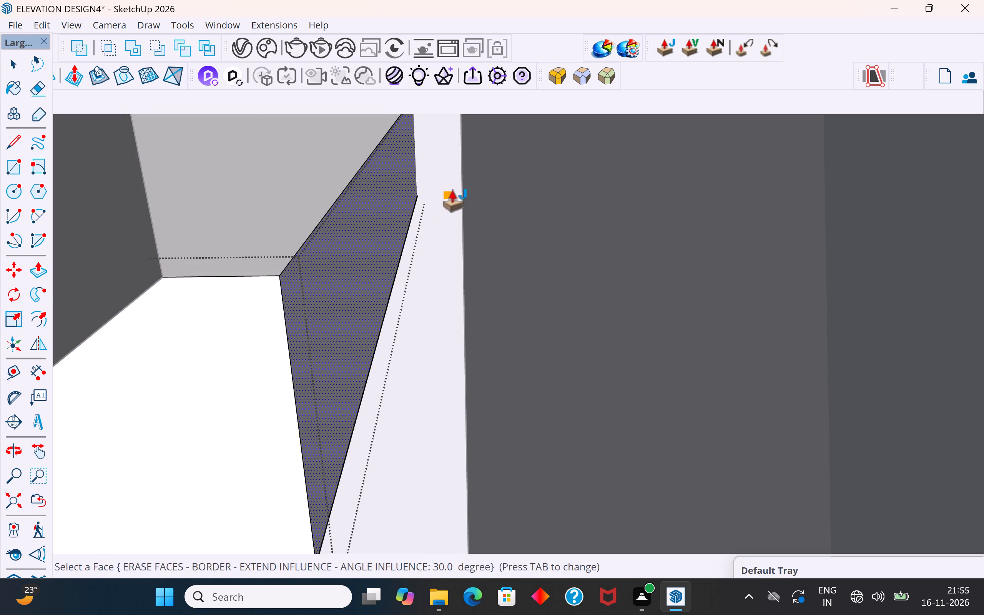
left_click(402, 202)
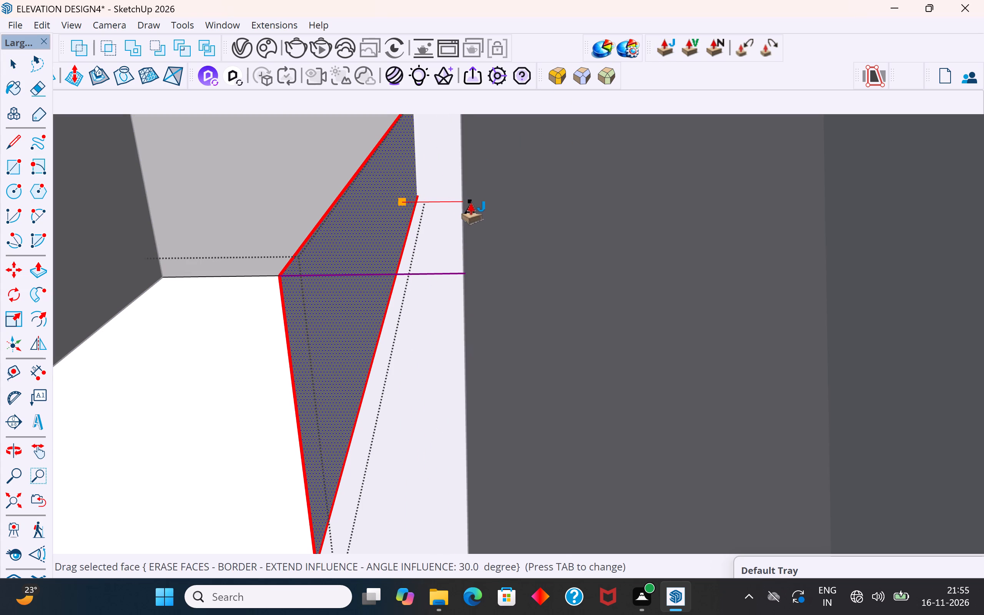
left_click(465, 212)
double_click(464, 272)
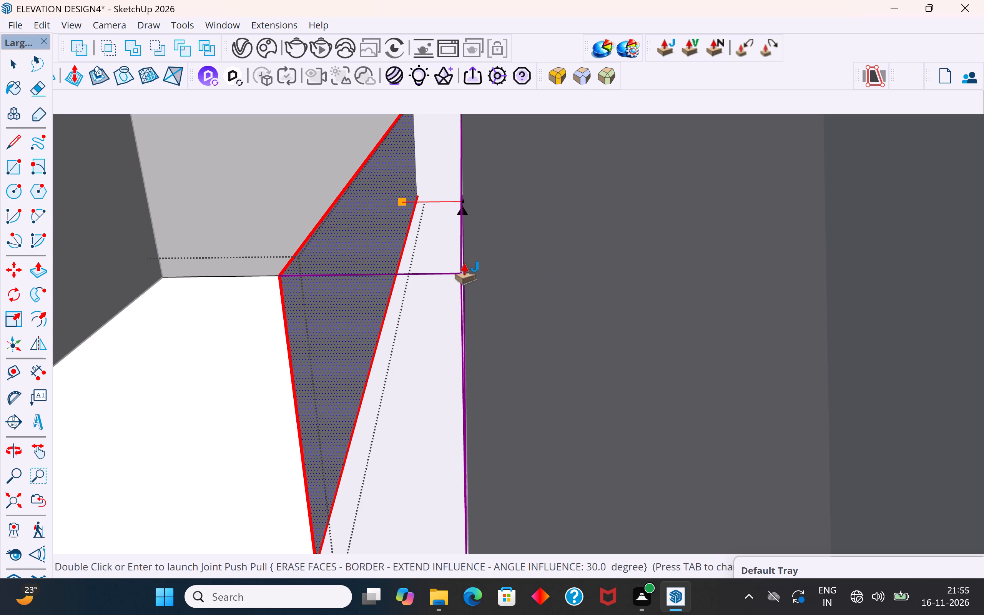
Extend the end face of the first tread above the landing toward the side wall with Joint Push Pull, and leave the group.
scroll(541, 309, "down", 20)
scroll(541, 309, "down", 14)
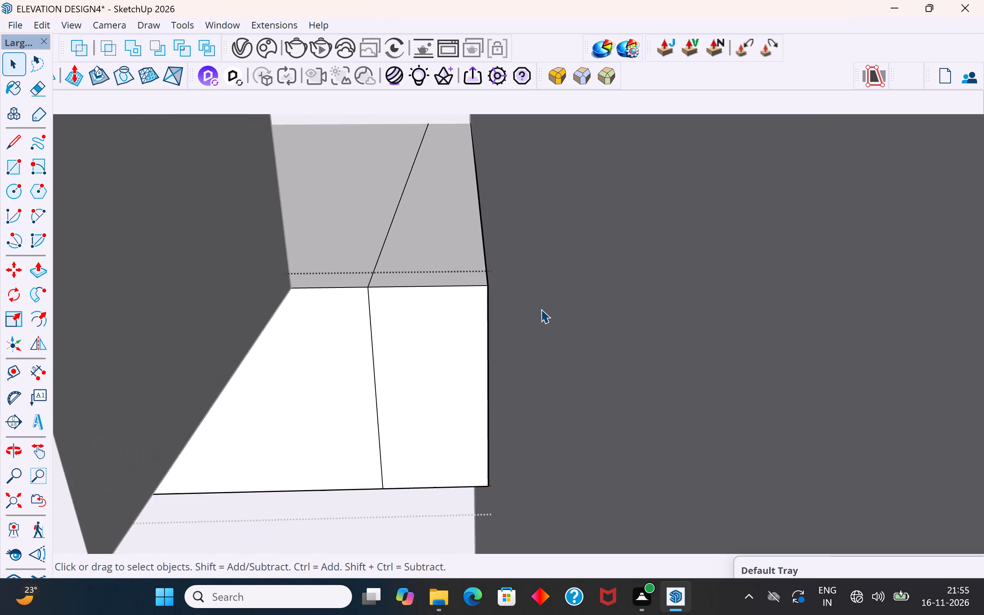
scroll(541, 309, "down", 12)
middle_click_drag(541, 309, 542, 321)
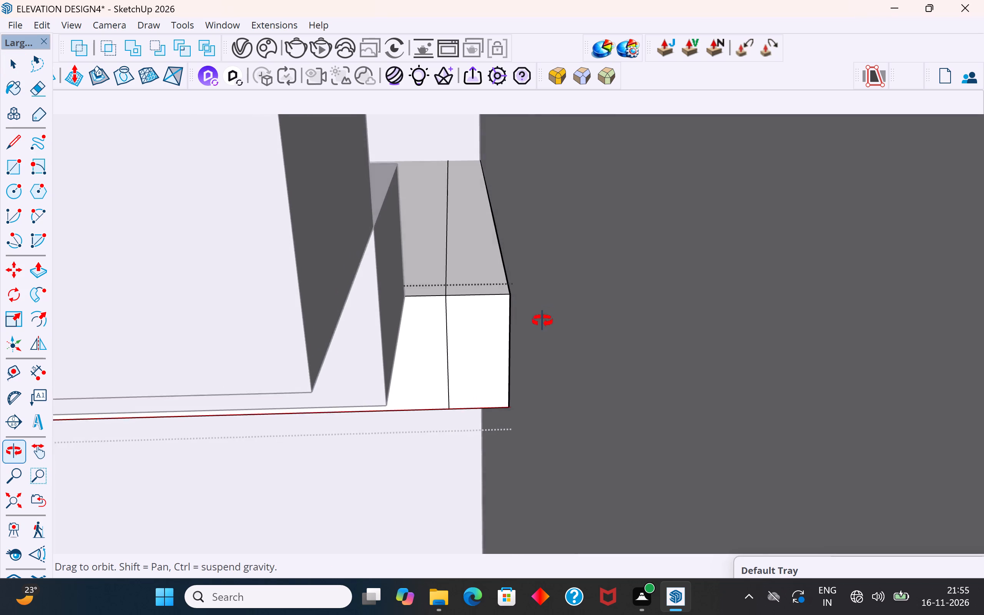
middle_click_drag(542, 321, 529, 326)
middle_click_drag(485, 321, 485, 332)
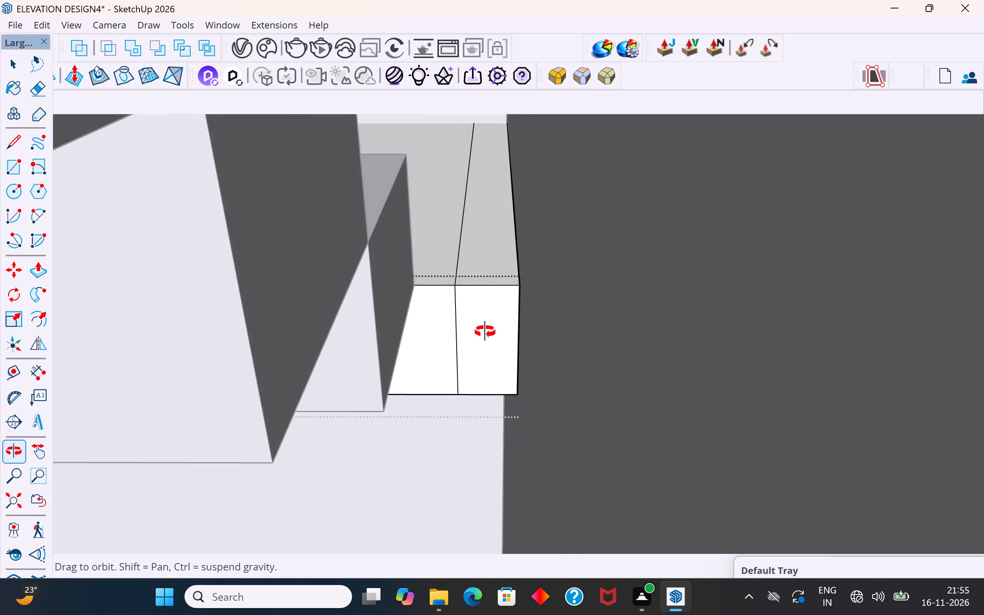
middle_click_drag(485, 332, 481, 332)
scroll(378, 298, "up", 8)
middle_click_drag(384, 311, 366, 311)
left_click(383, 291)
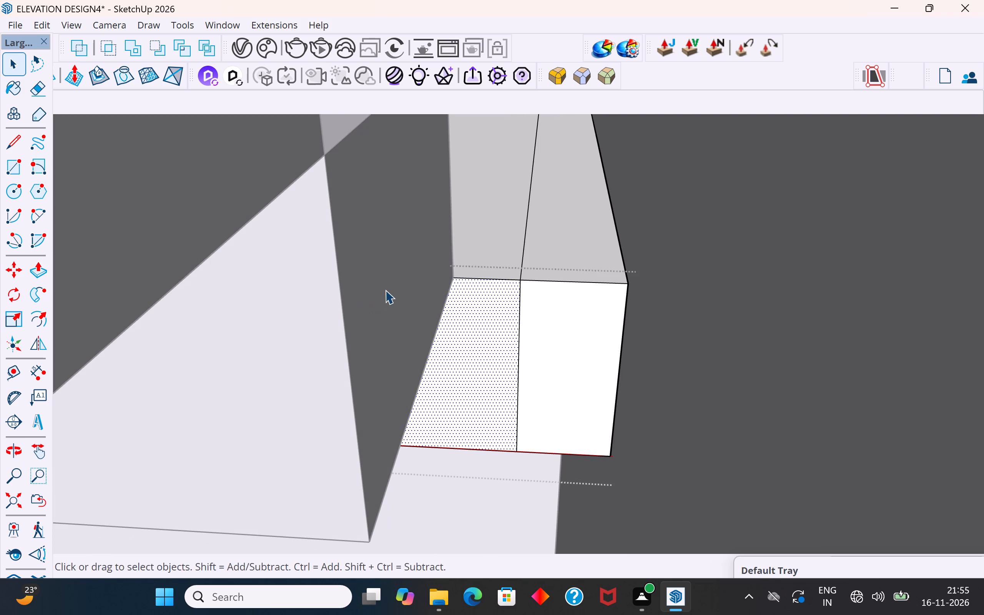
double_click(384, 244)
left_click(398, 243)
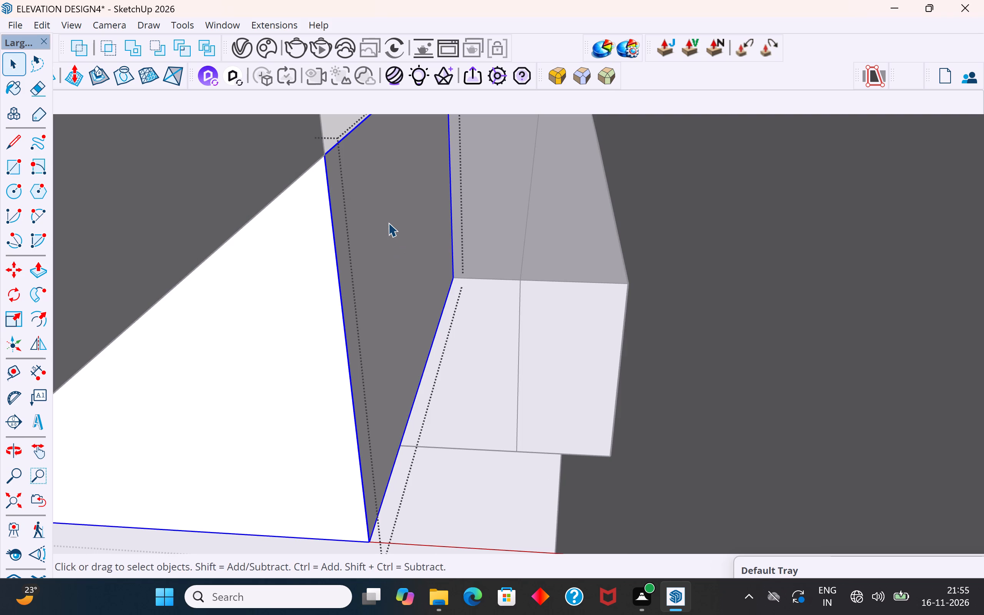
double_click(388, 223)
left_click(388, 223)
double_click(389, 224)
left_click(398, 225)
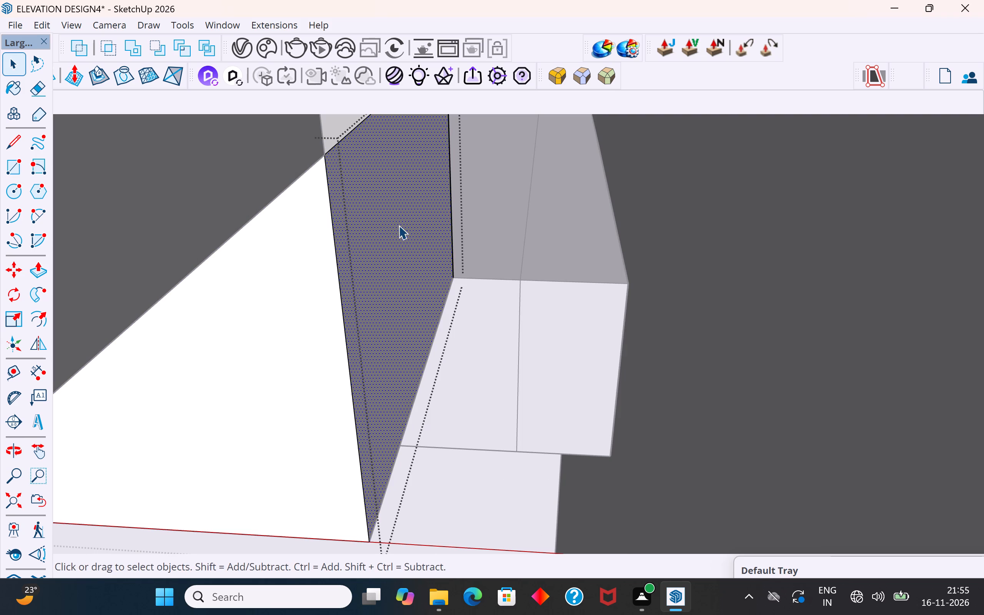
left_click(670, 45)
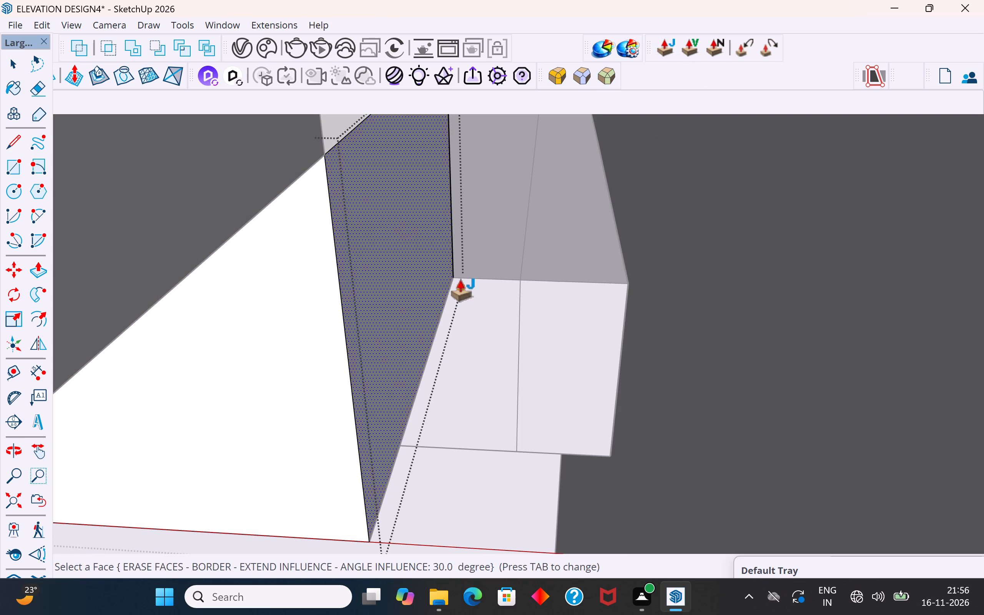
left_click(451, 283)
left_click(408, 293)
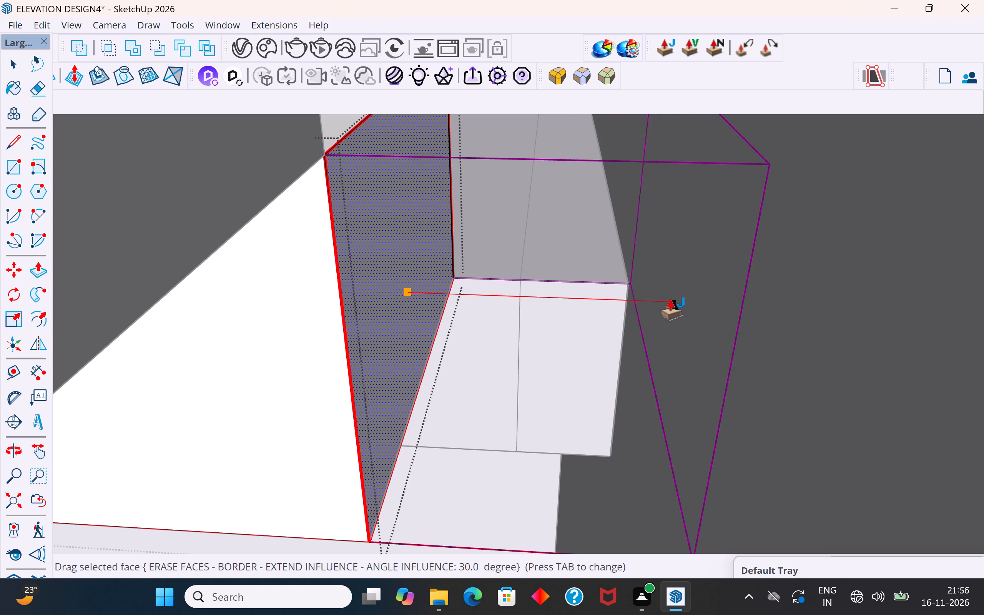
double_click(670, 307)
scroll(581, 299, "down", 8)
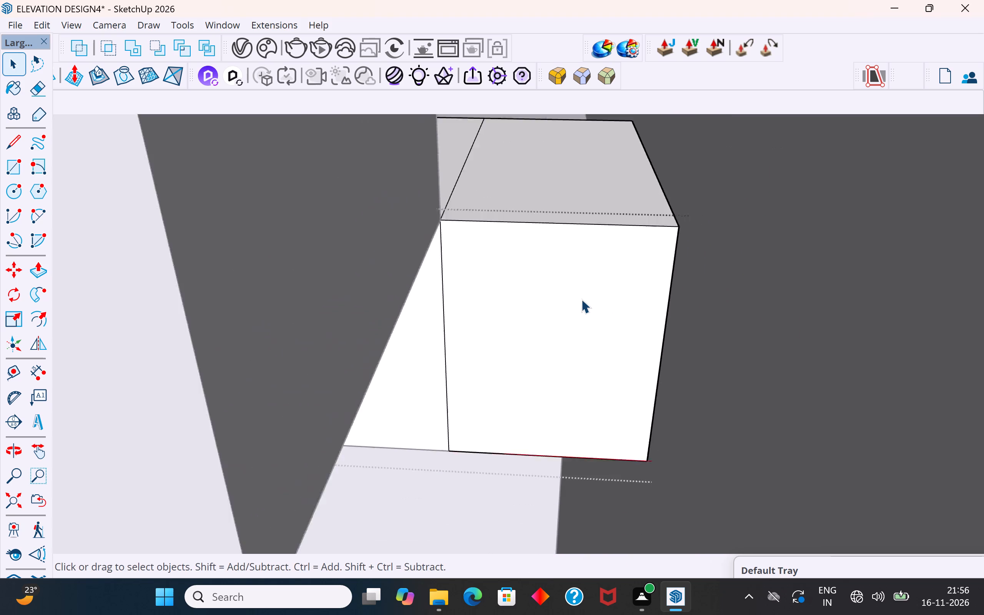
scroll(581, 299, "down", 8)
middle_click_drag(580, 299, 545, 305)
left_click(520, 268)
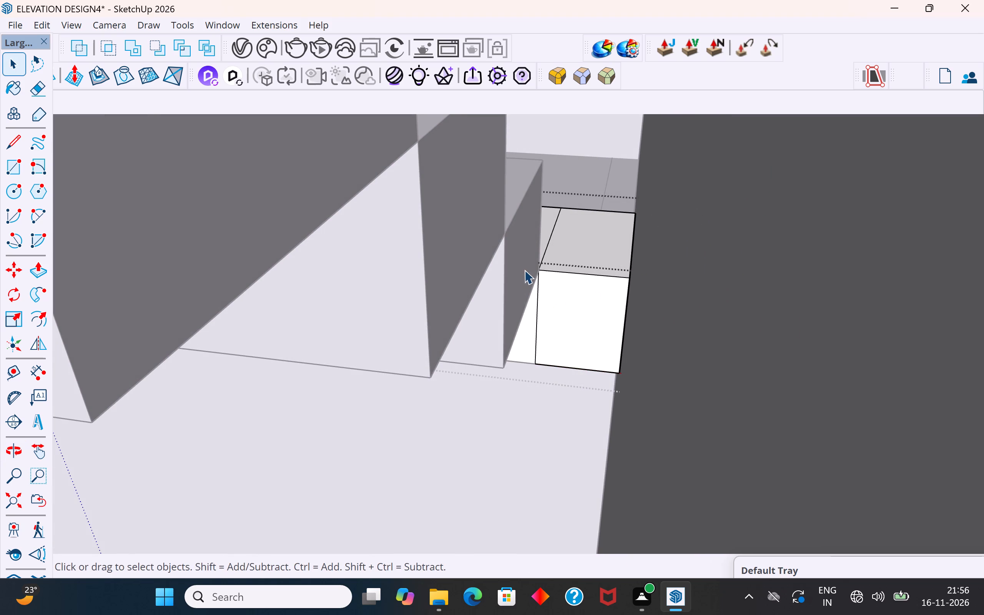
scroll(482, 305, "down", 16)
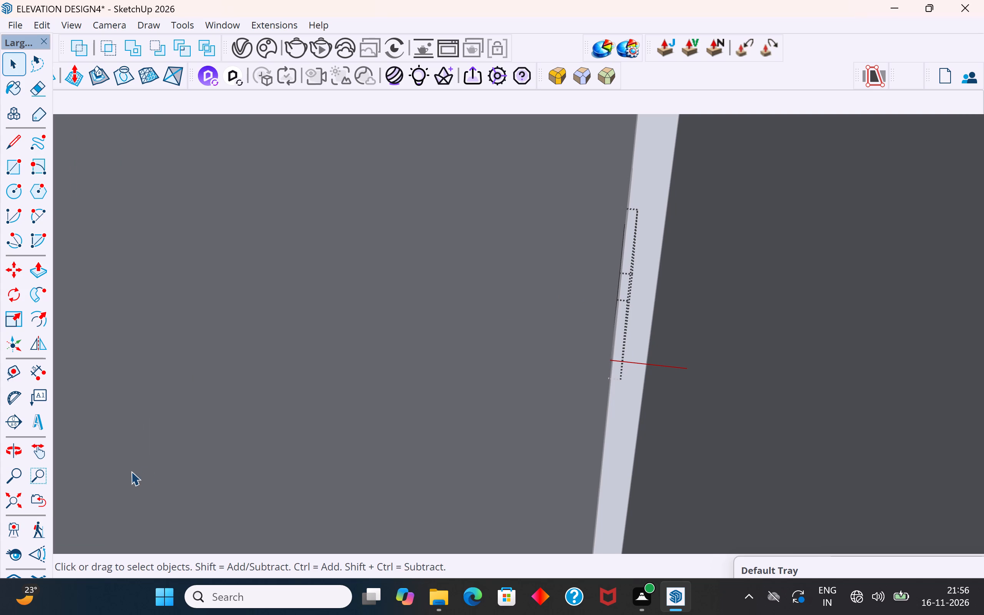
left_click(17, 501)
left_click(485, 365)
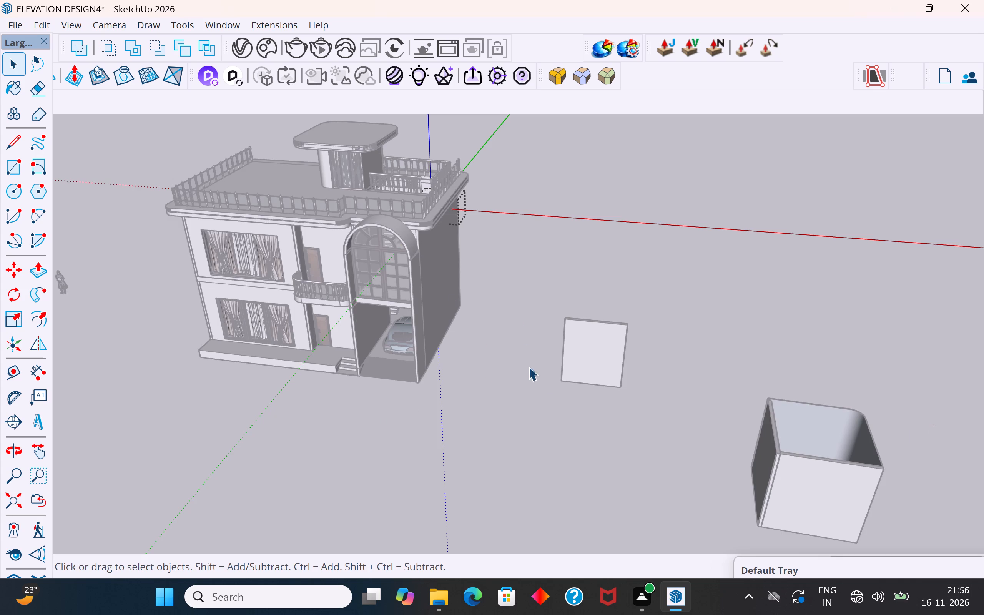
left_click(568, 363)
left_click(543, 349)
Hide the inner and outer faces of the side wall enclosing the staircase.
scroll(469, 222, "up", 5)
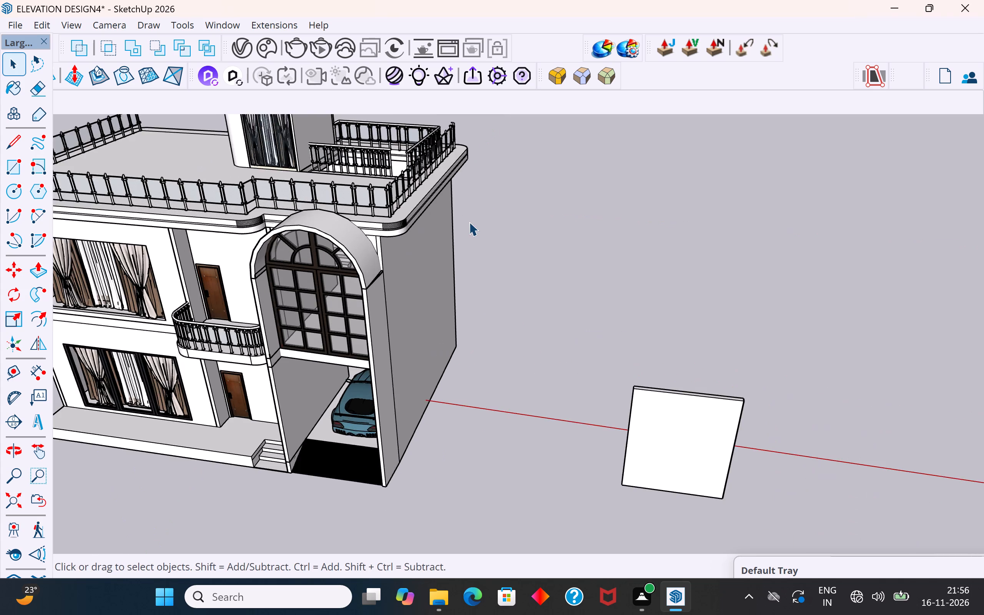
scroll(442, 203, "up", 1)
middle_click_drag(479, 259, 646, 461)
scroll(275, 184, "up", 7)
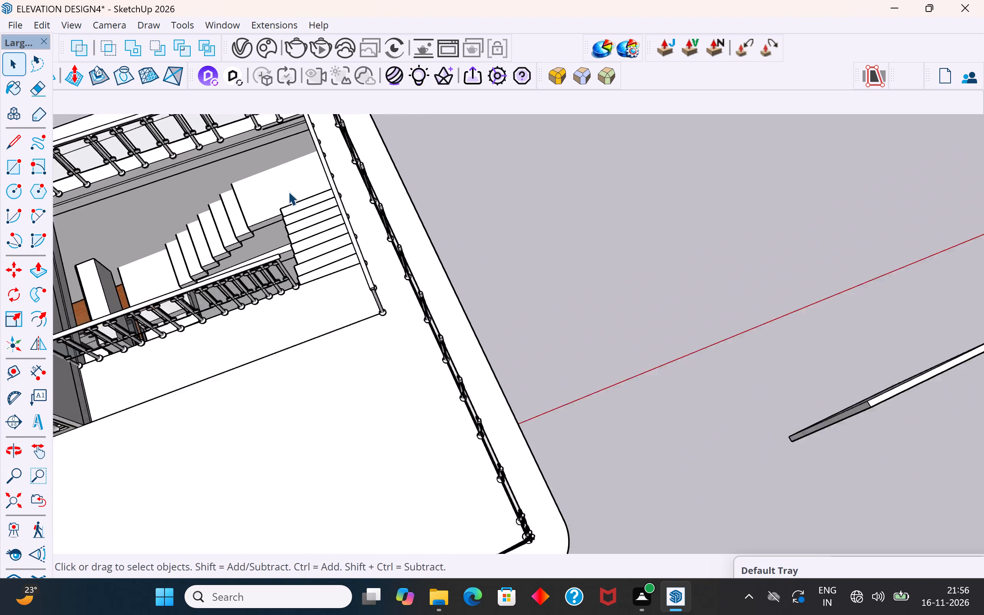
scroll(288, 191, "up", 15)
middle_click_drag(404, 201, 405, 214)
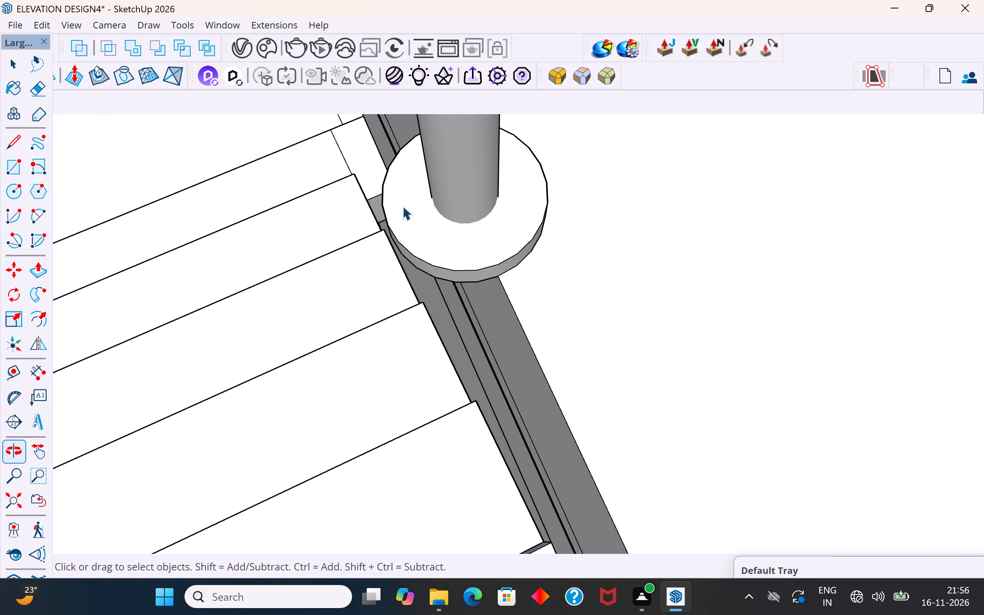
scroll(401, 201, "up", 8)
middle_click_drag(354, 215, 318, 191)
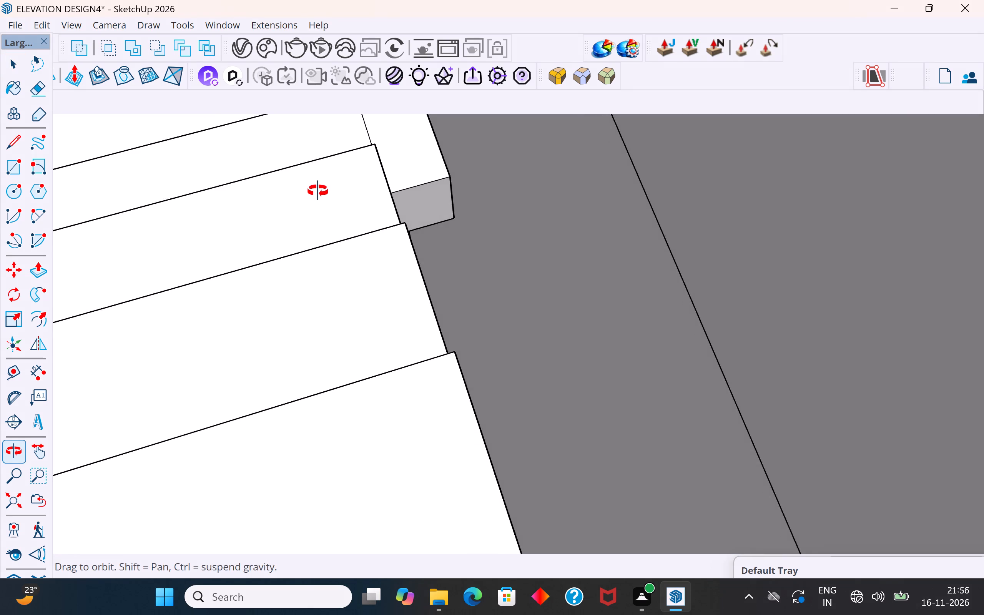
middle_click_drag(318, 191, 316, 189)
scroll(418, 204, "up", 3)
middle_click_drag(474, 207, 416, 192)
scroll(426, 192, "up", 2)
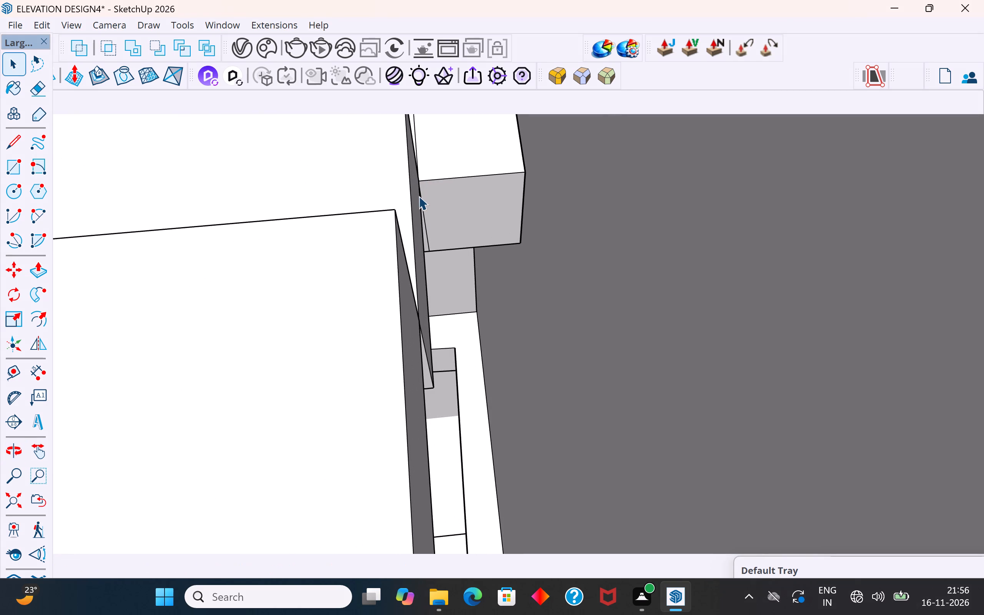
middle_click_drag(419, 199, 435, 214)
left_click(676, 234)
right_click(676, 234)
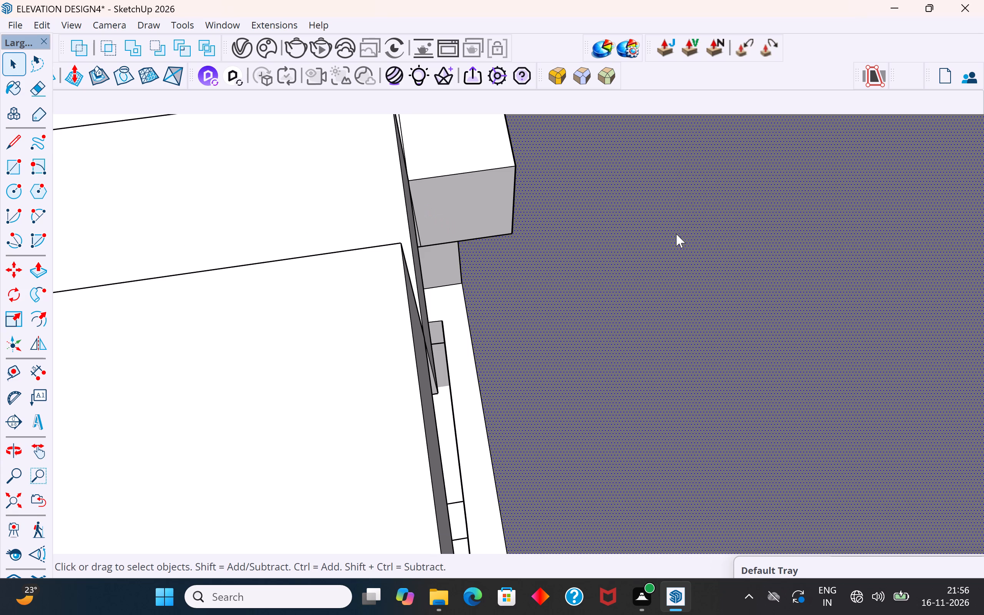
left_click(725, 52)
middle_click_drag(698, 163, 667, 164)
left_click(758, 204)
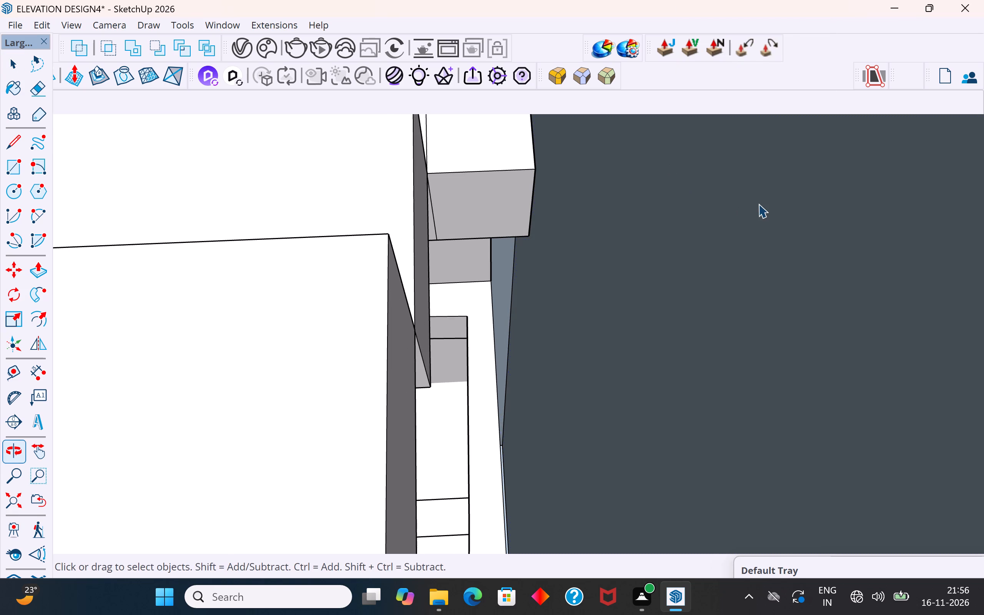
right_click(758, 204)
left_click(808, 44)
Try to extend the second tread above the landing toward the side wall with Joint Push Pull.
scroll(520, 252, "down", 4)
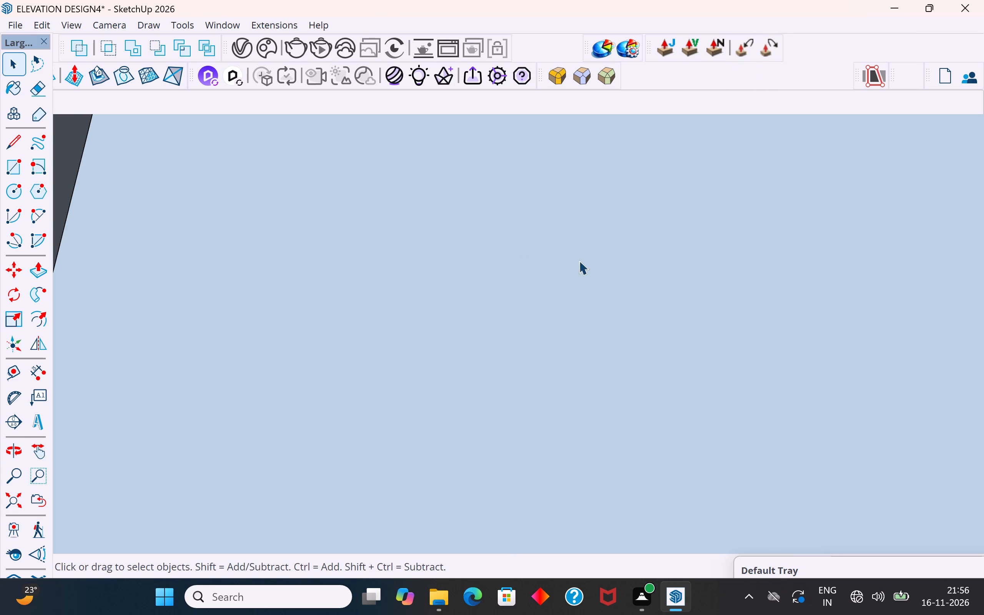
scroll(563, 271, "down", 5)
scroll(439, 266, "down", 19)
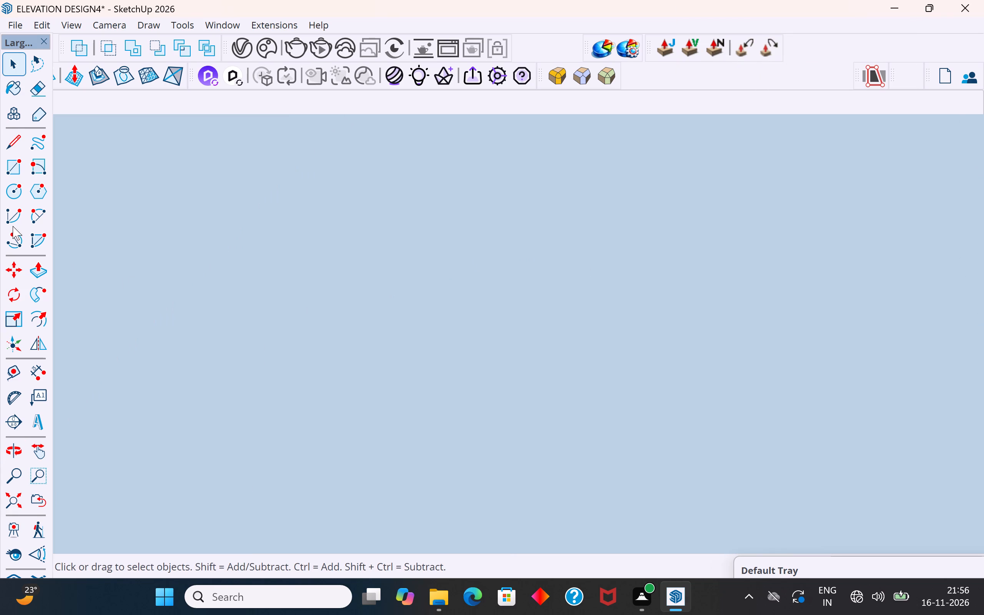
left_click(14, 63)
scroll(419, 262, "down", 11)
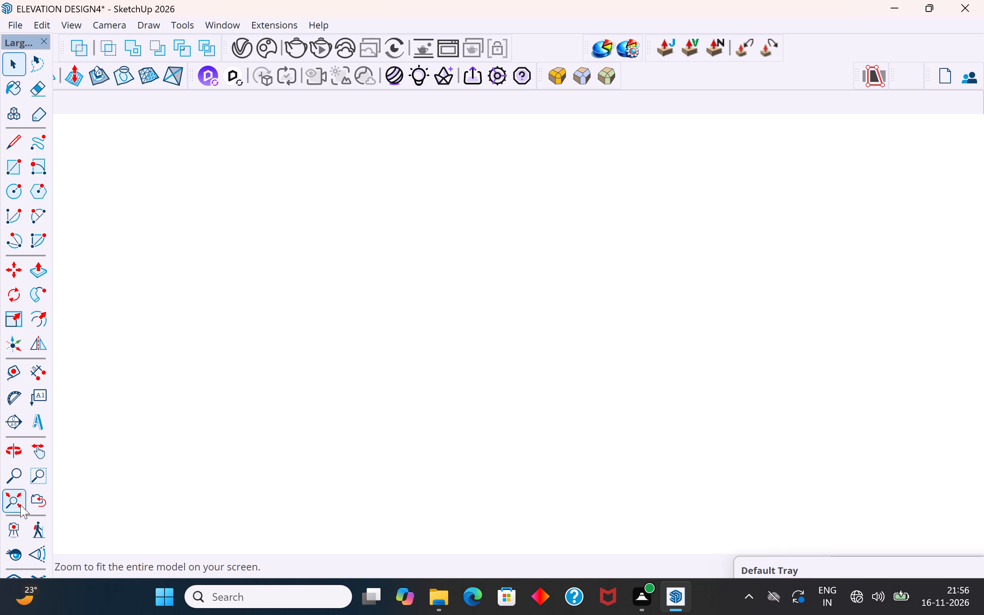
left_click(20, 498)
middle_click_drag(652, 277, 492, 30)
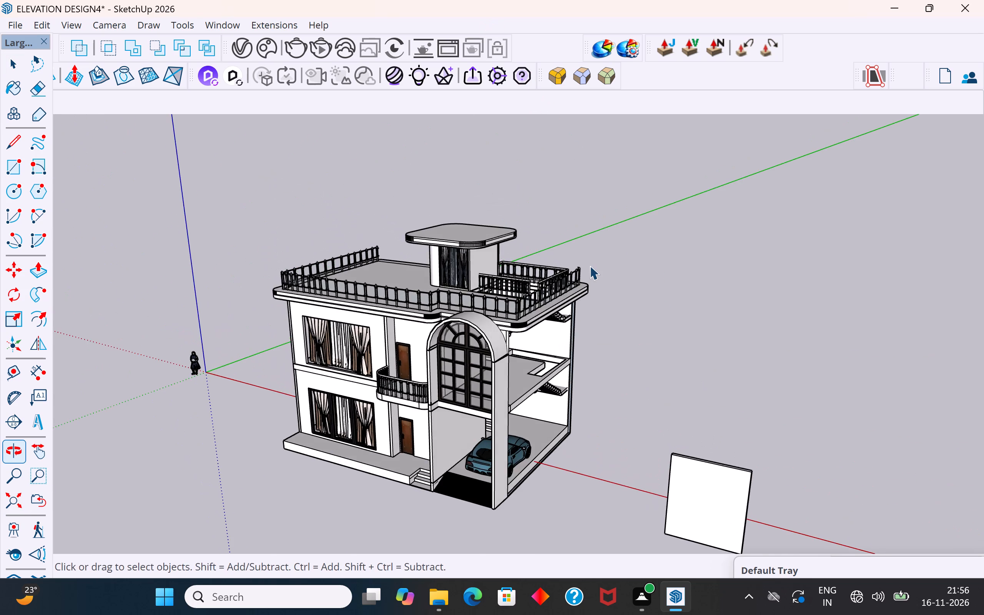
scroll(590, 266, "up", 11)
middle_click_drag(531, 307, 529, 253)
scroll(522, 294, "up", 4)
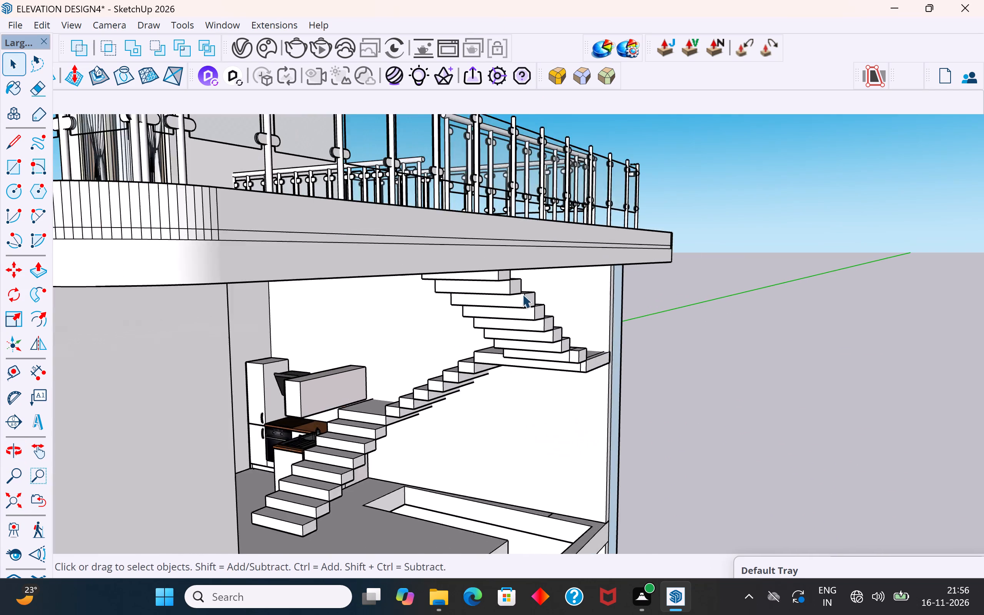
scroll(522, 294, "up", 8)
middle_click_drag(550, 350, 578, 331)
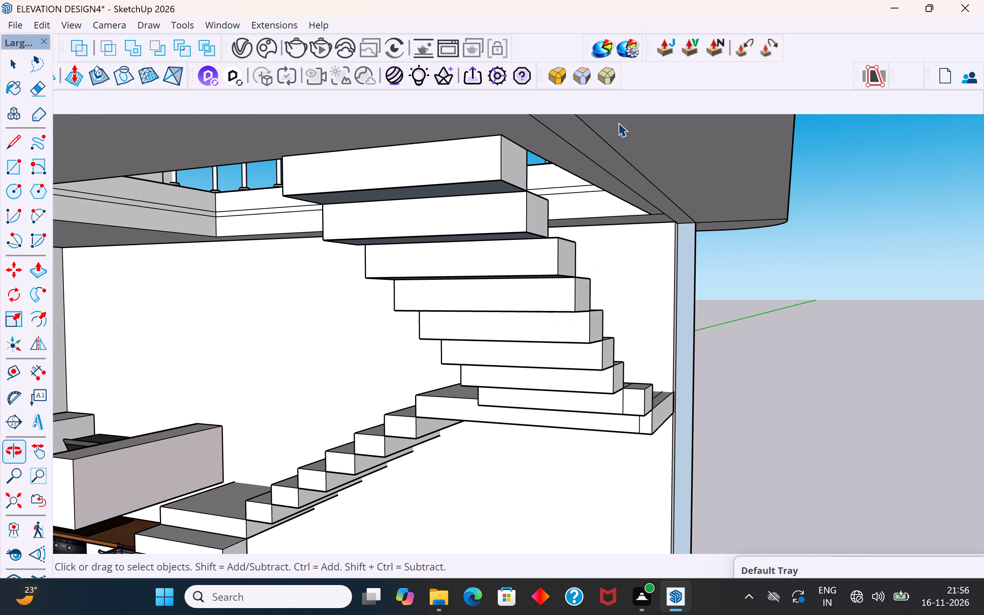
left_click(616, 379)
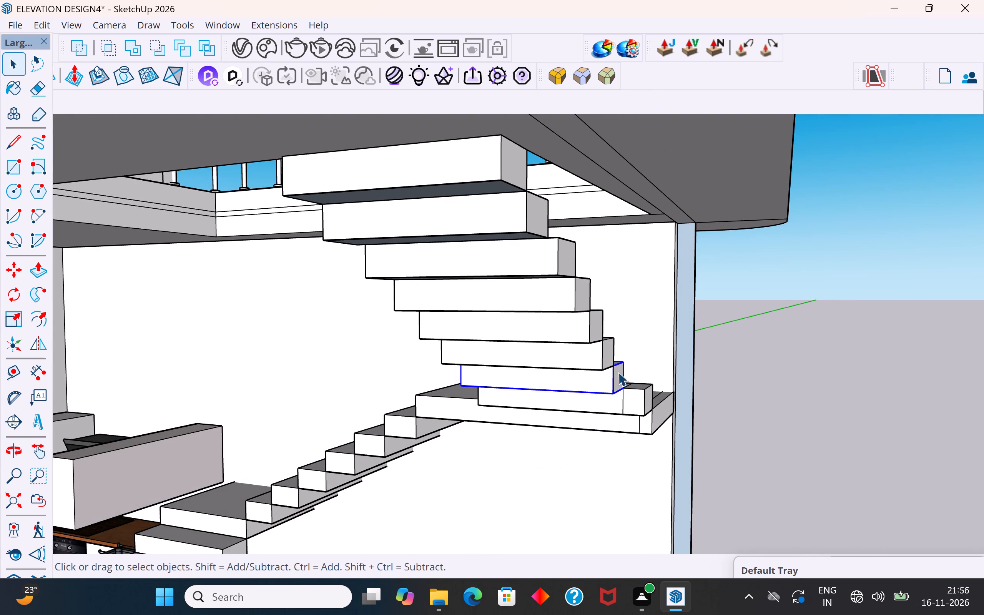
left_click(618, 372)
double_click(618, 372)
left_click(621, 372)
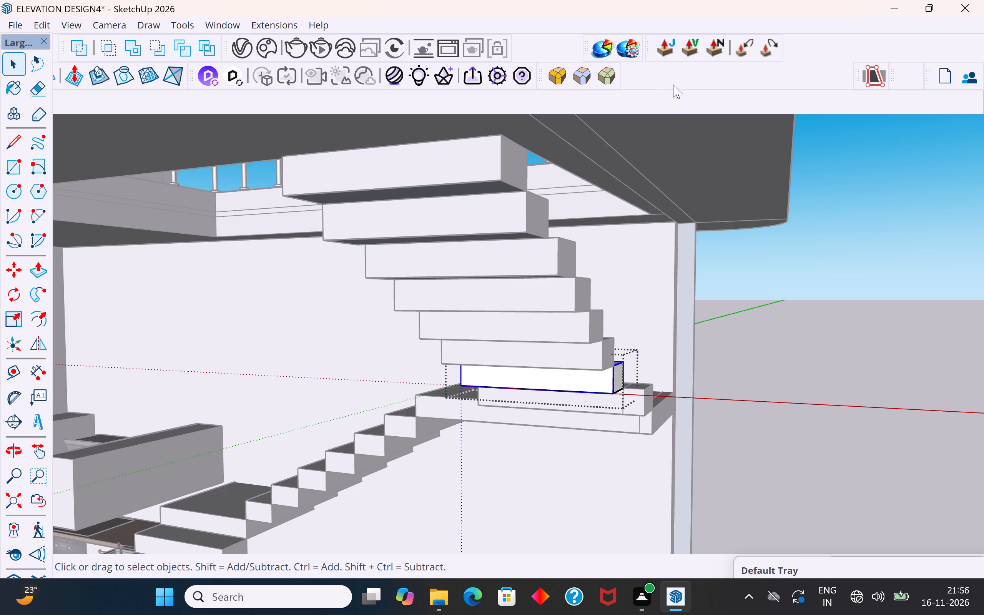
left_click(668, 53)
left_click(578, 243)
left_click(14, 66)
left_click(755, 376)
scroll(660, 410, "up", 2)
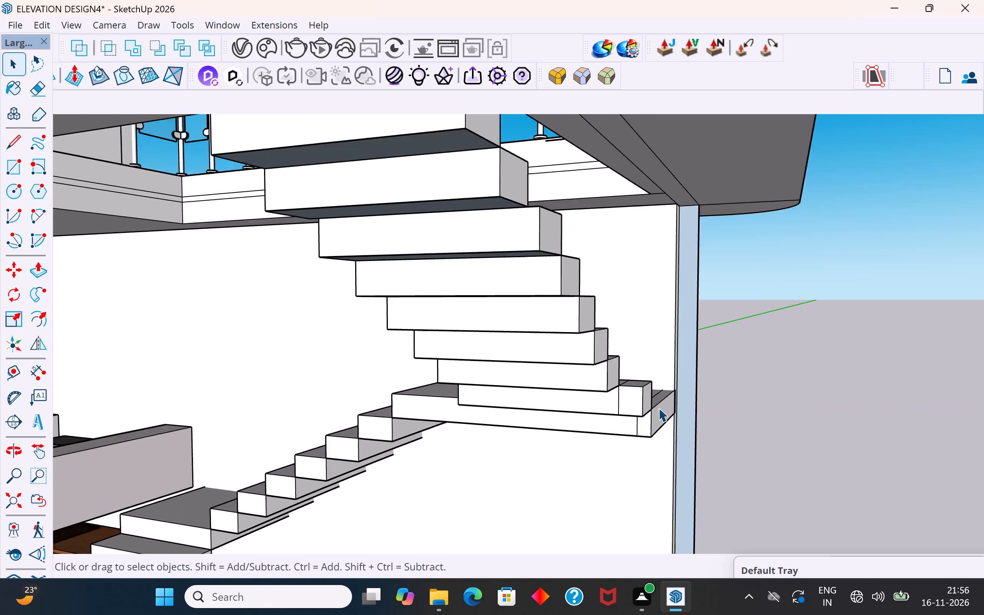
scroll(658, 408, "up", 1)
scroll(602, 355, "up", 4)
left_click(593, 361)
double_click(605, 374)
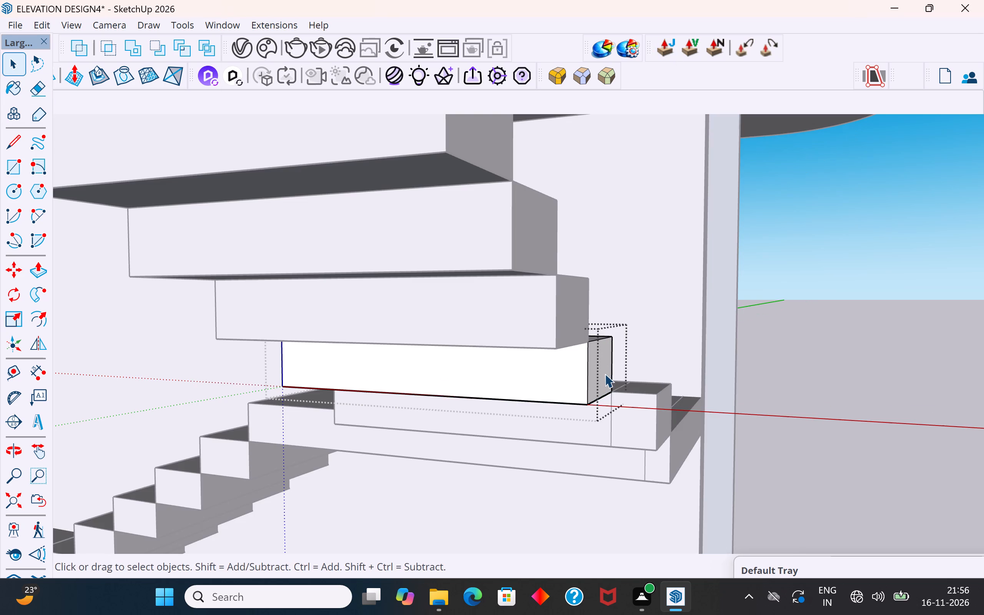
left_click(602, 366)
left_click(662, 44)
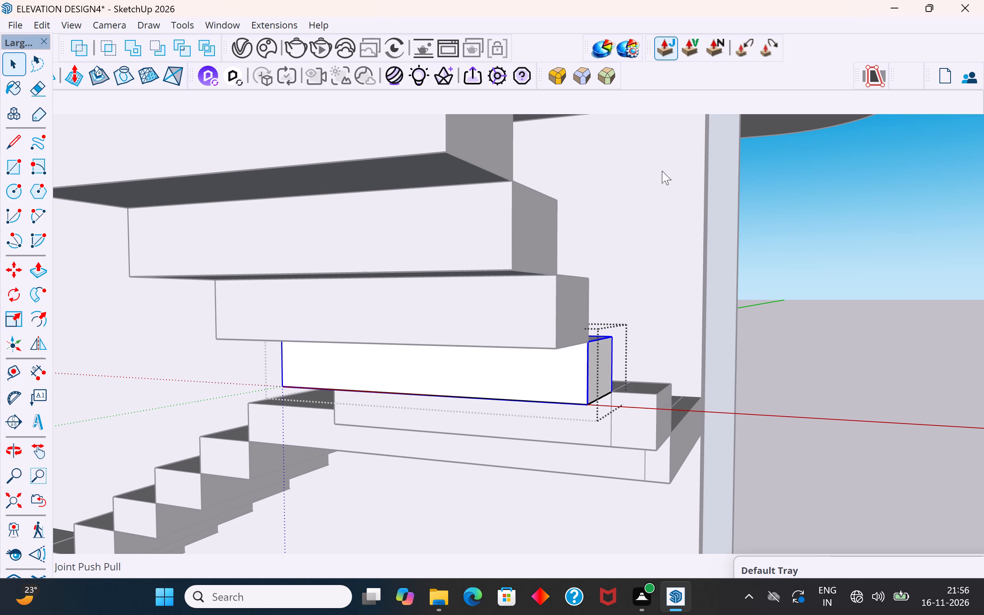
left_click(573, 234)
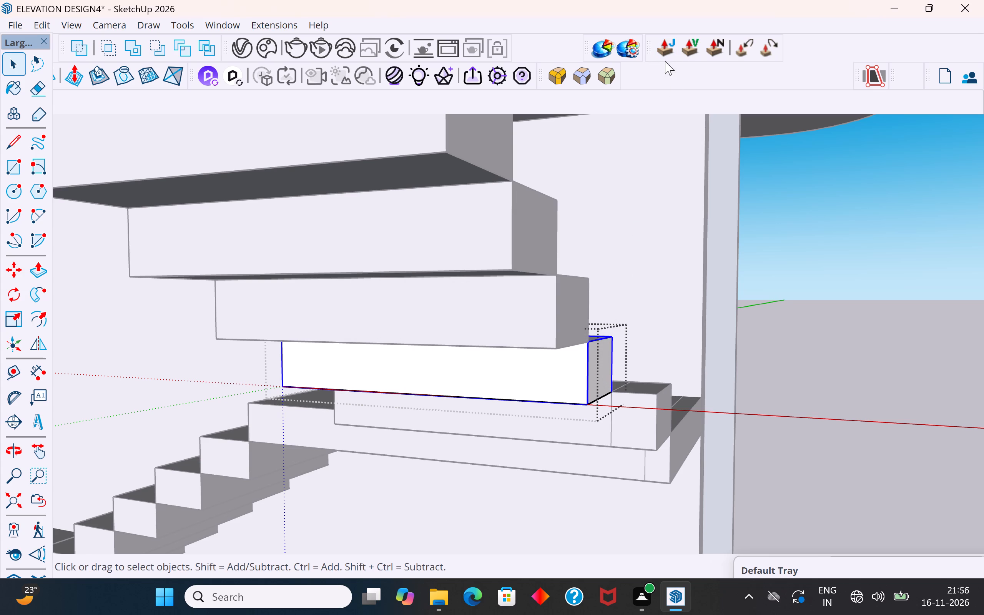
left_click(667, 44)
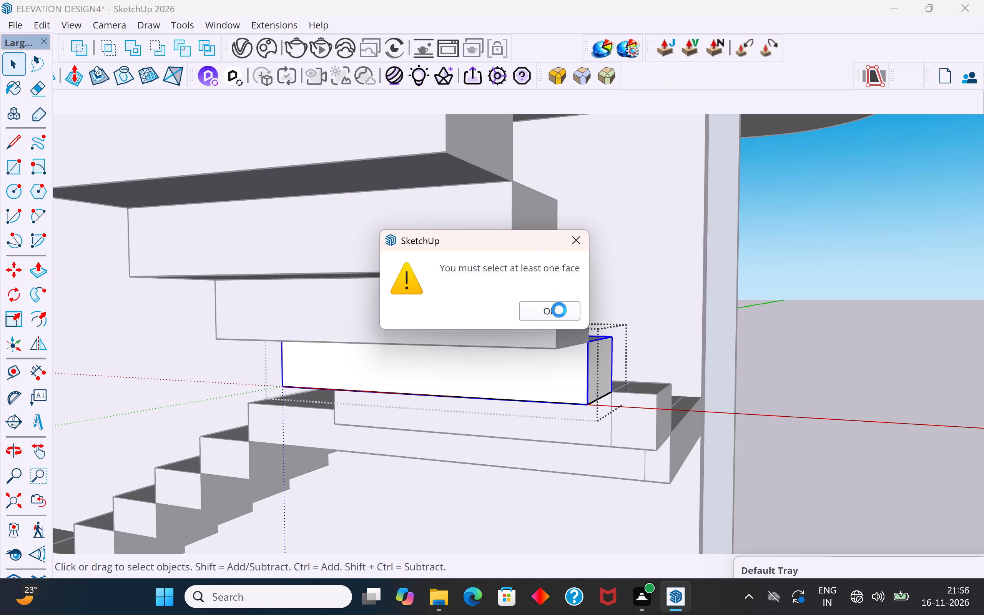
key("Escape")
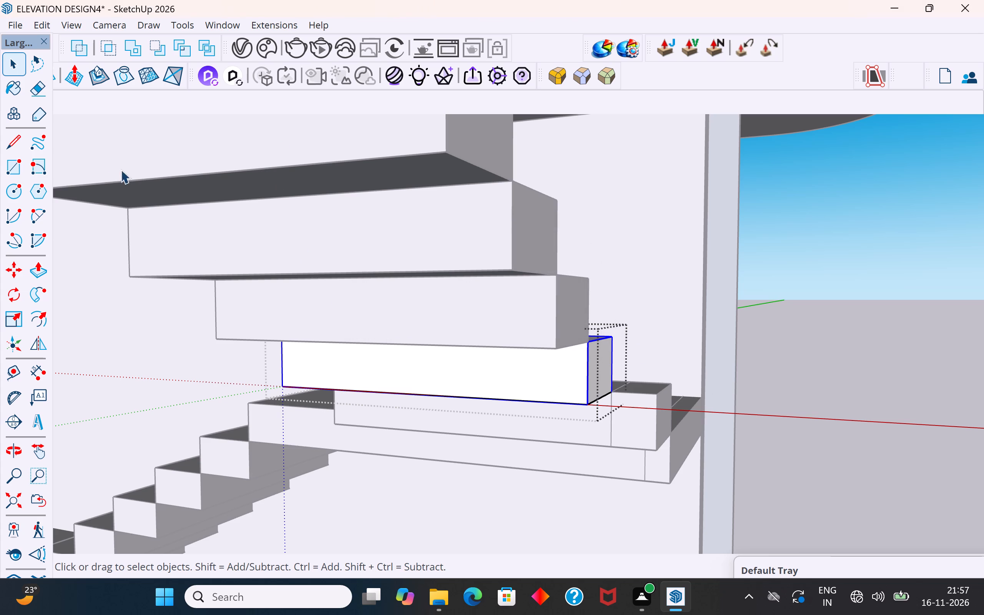
Open the second tread above the landing, extend only its end face toward the side wall with Joint Push Pull, and leave the group.
left_click(801, 354)
left_click(607, 366)
triple_click(599, 364)
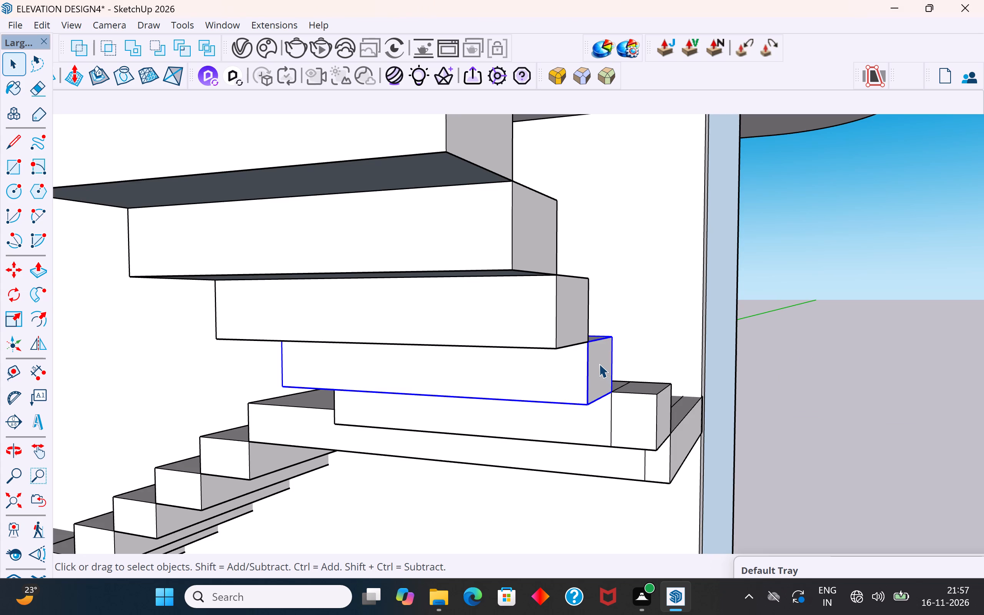
left_click(599, 364)
left_click(606, 363)
left_click(606, 363)
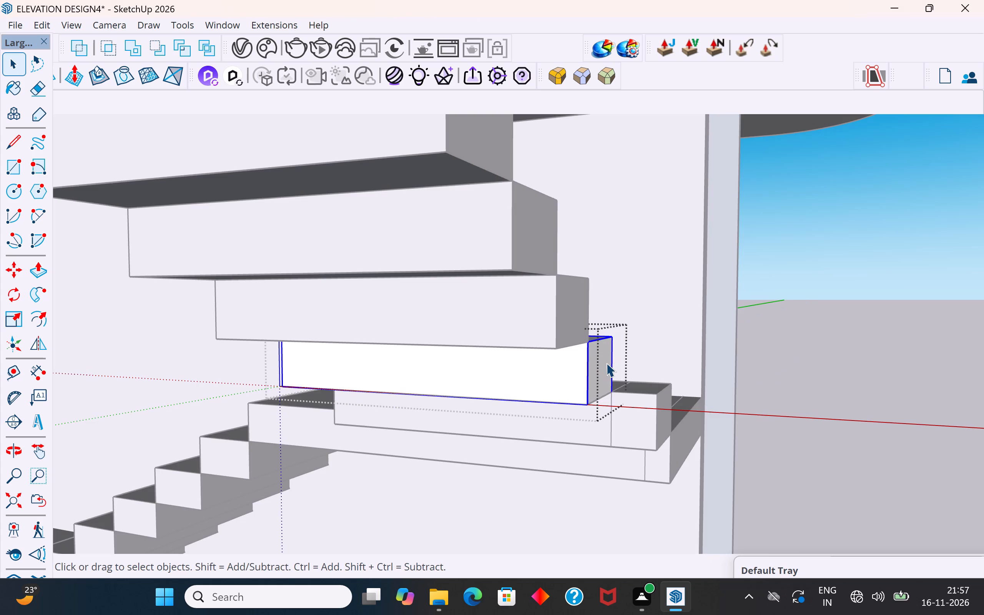
triple_click(606, 363)
left_click(603, 369)
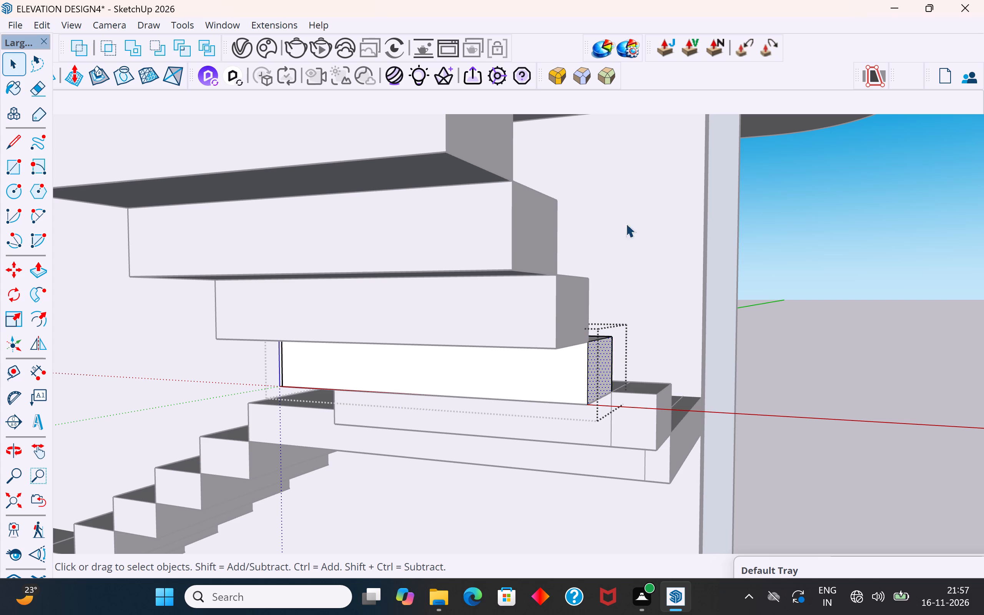
left_click(668, 53)
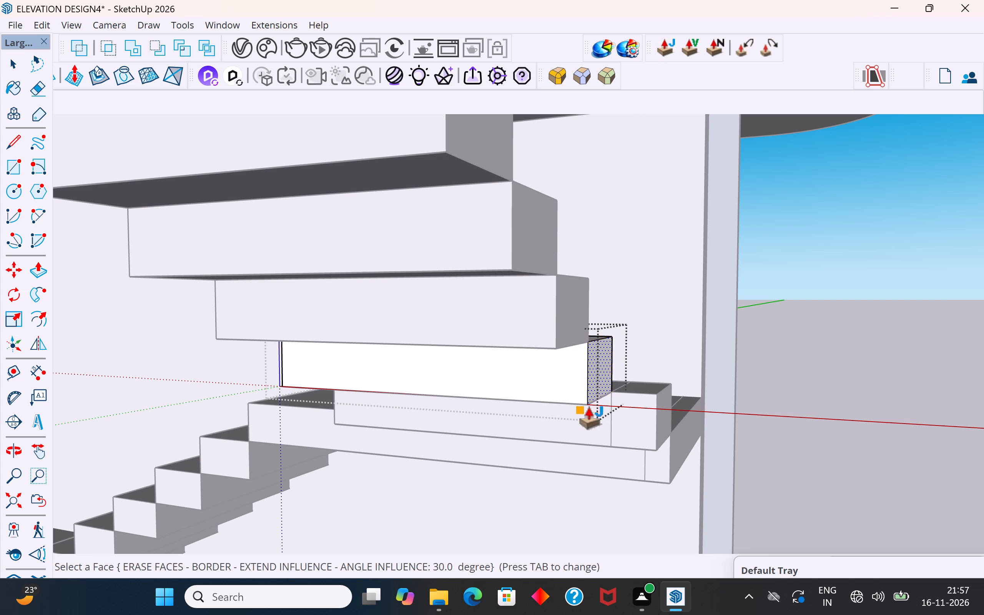
left_click(613, 398)
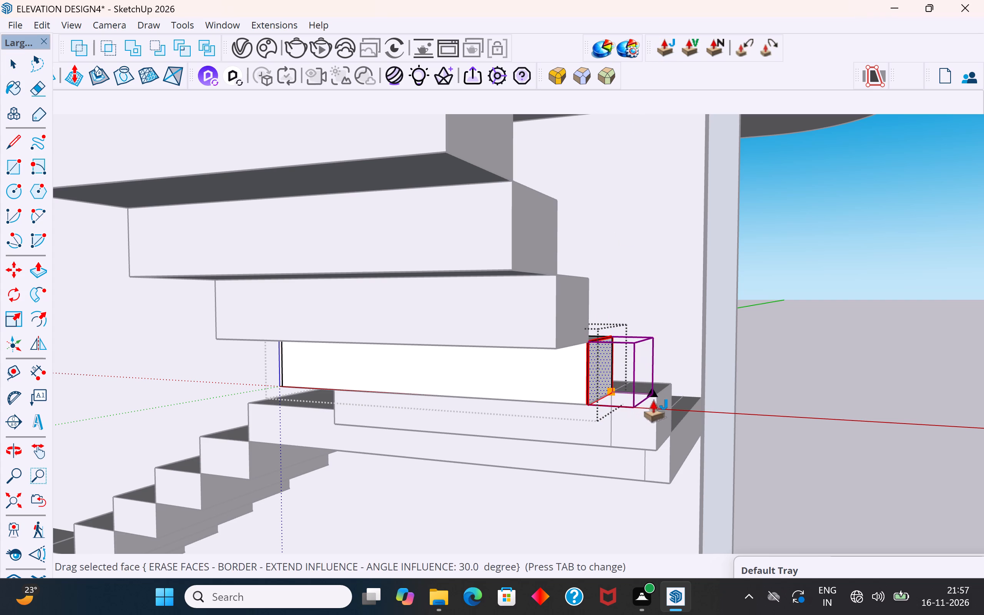
left_click(654, 409)
left_click(654, 409)
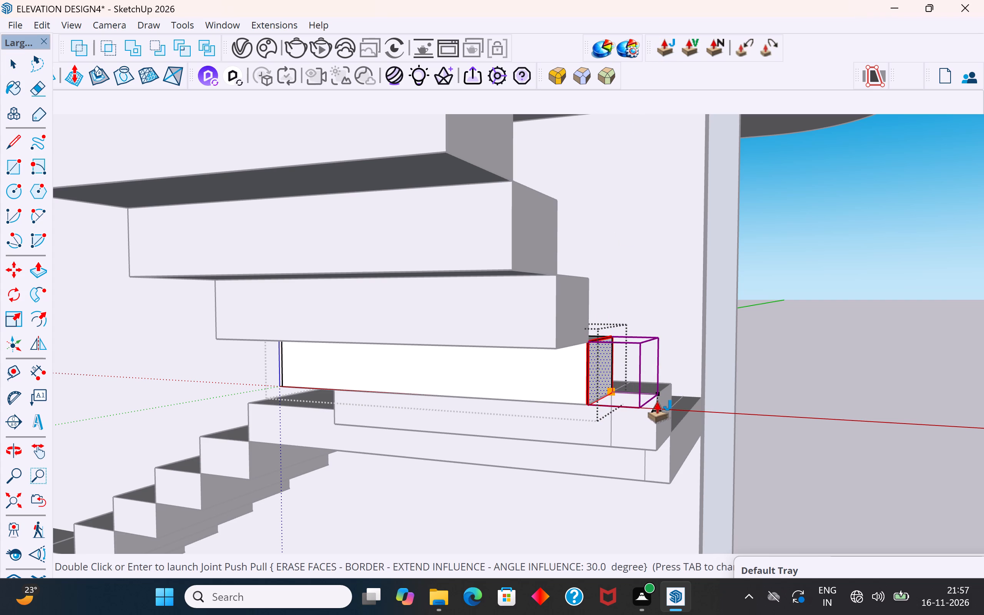
double_click(650, 414)
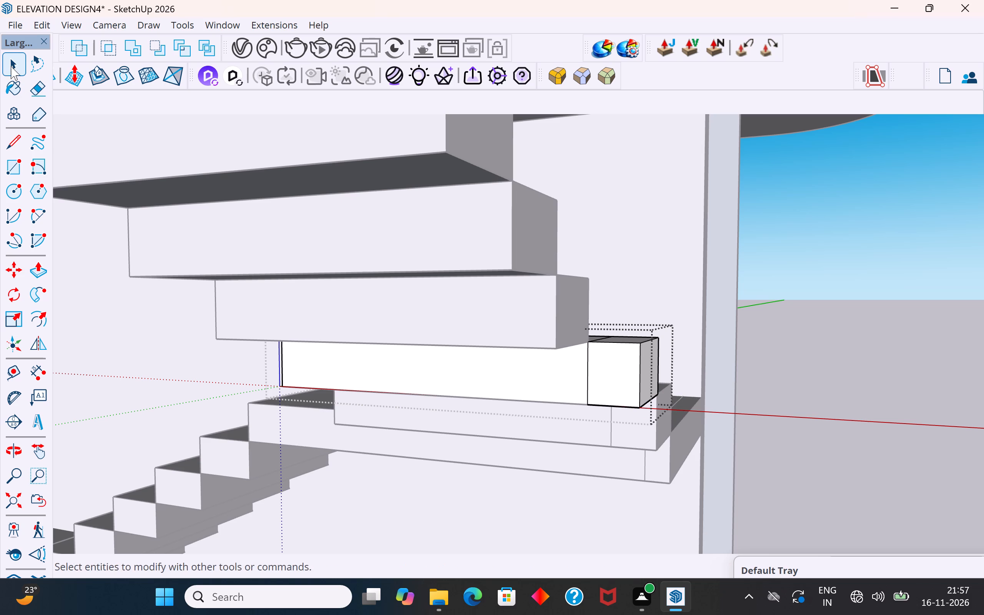
left_click(13, 58)
left_click(868, 352)
scroll(594, 380, "down", 4)
middle_click_drag(736, 354, 720, 374)
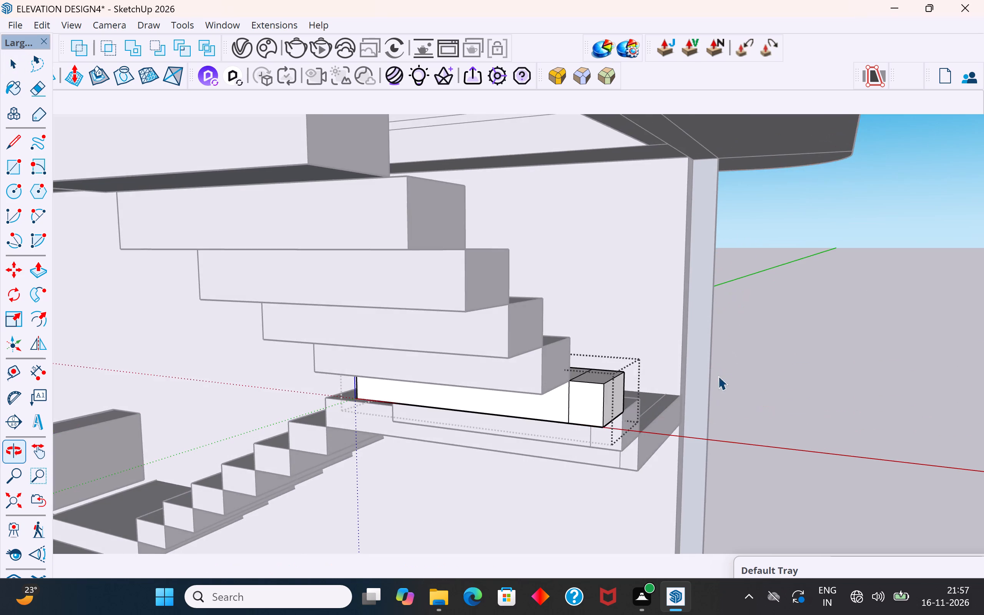
scroll(632, 412, "up", 4)
left_click(941, 334)
scroll(743, 389, "up", 4)
double_click(849, 389)
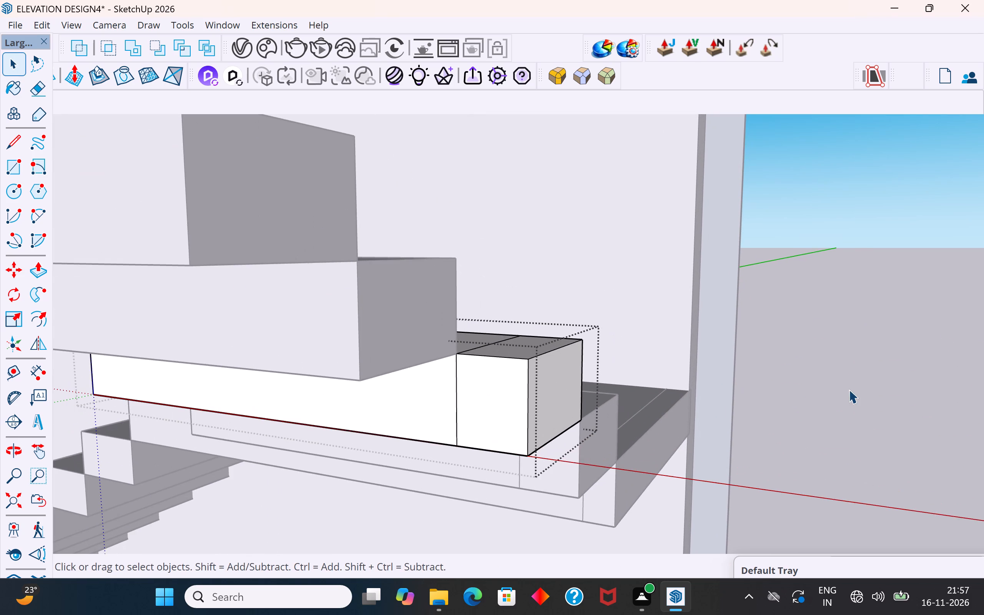
Open the third tread above the landing, extend its end face toward the side wall with Joint Push Pull, and leave the group.
left_click(414, 302)
double_click(416, 314)
left_click(434, 317)
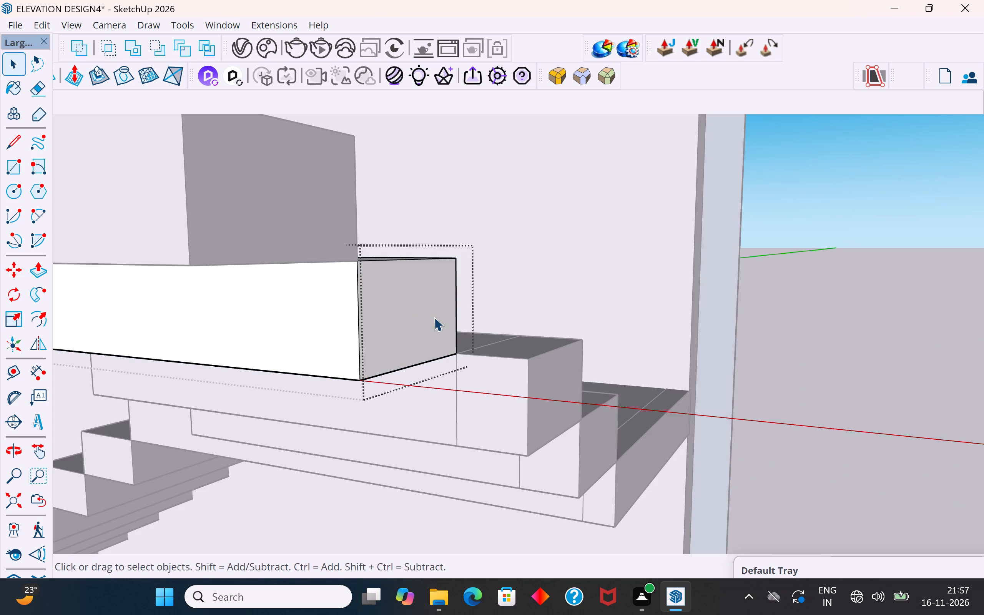
left_click(425, 308)
double_click(426, 307)
left_click(422, 318)
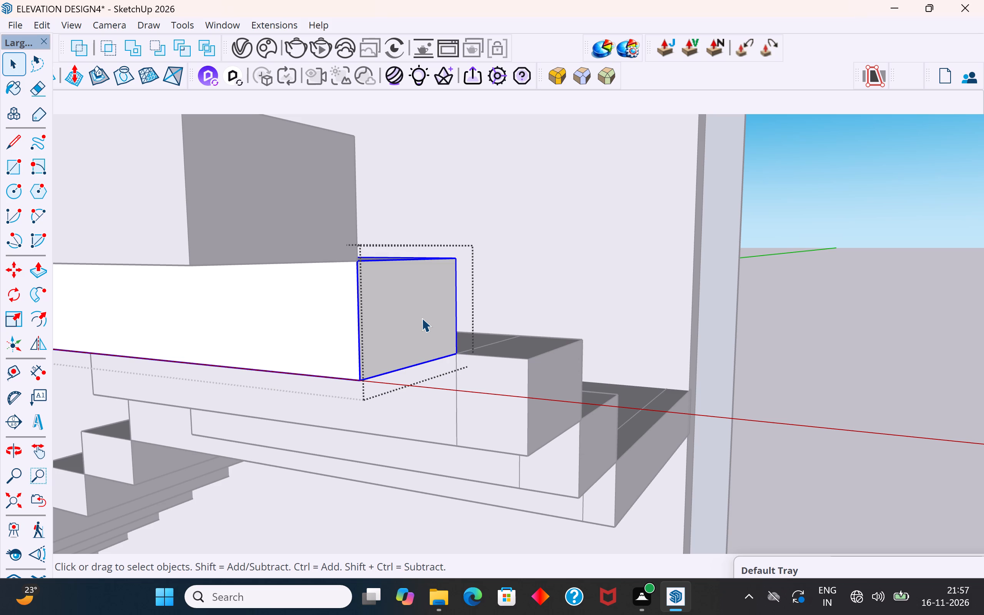
triple_click(422, 316)
left_click(430, 307)
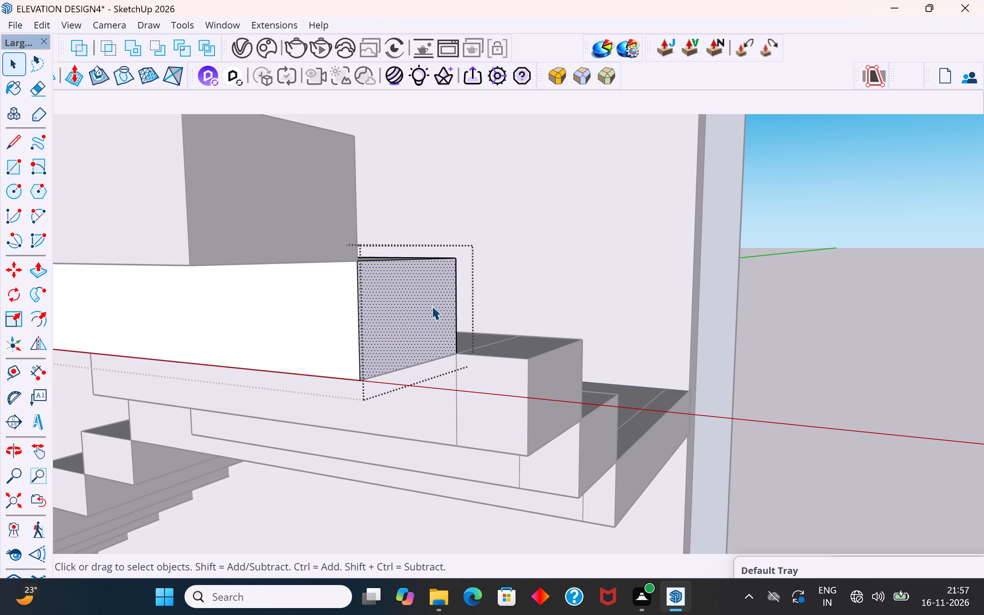
left_click(675, 49)
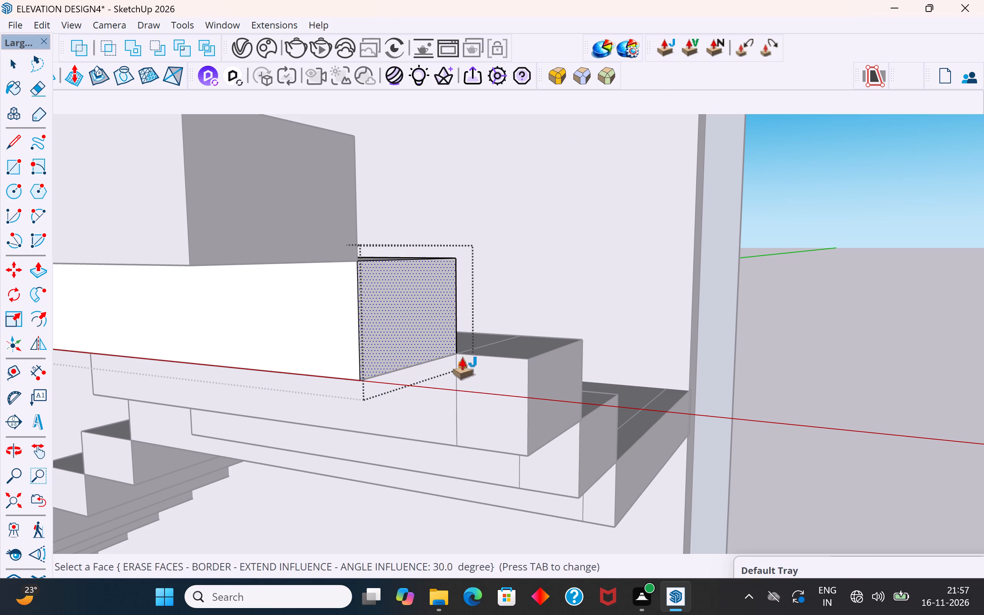
left_click(447, 309)
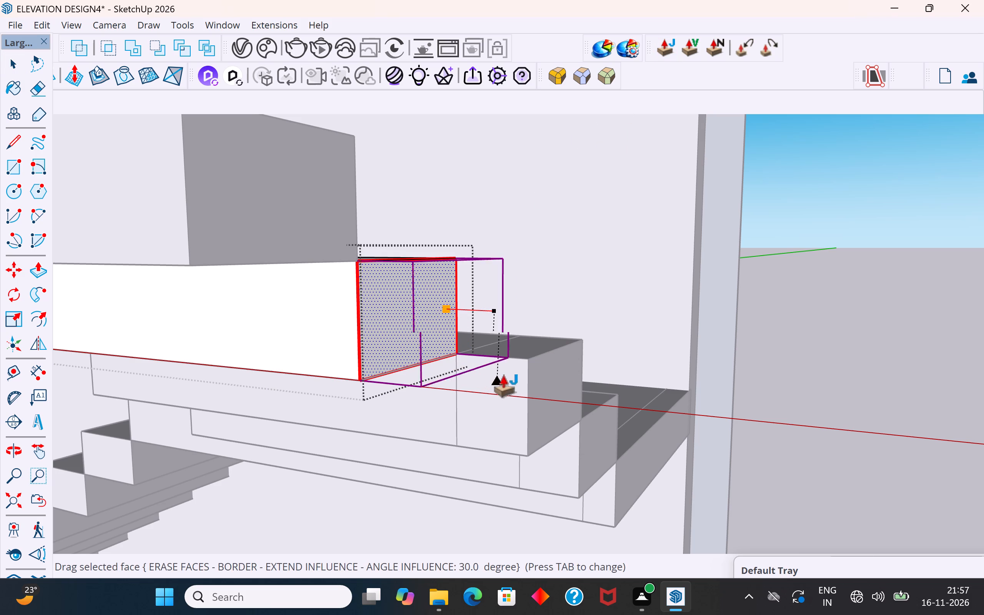
middle_click_drag(520, 365, 374, 385)
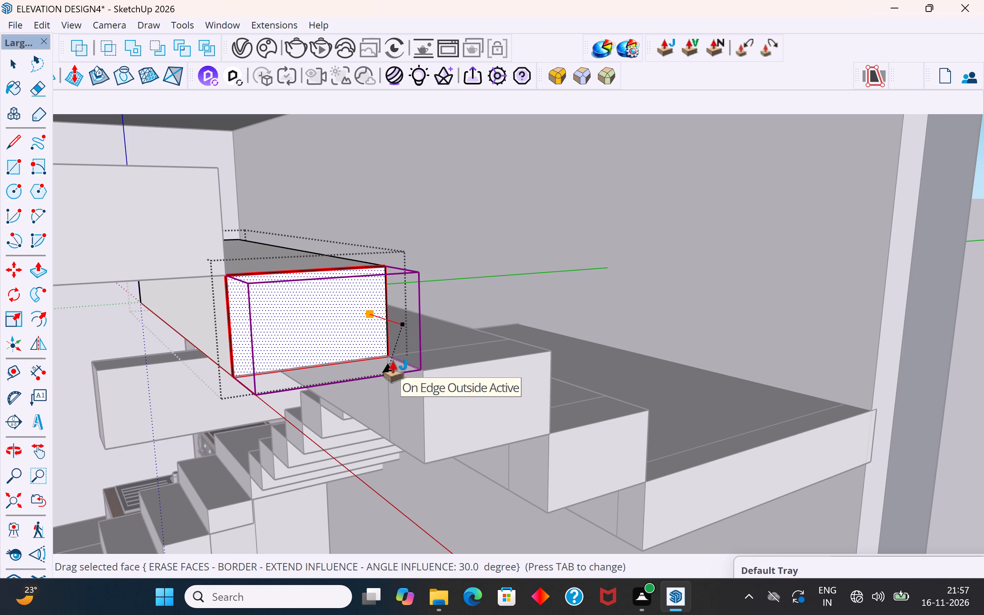
middle_click_drag(392, 370, 257, 412)
double_click(303, 392)
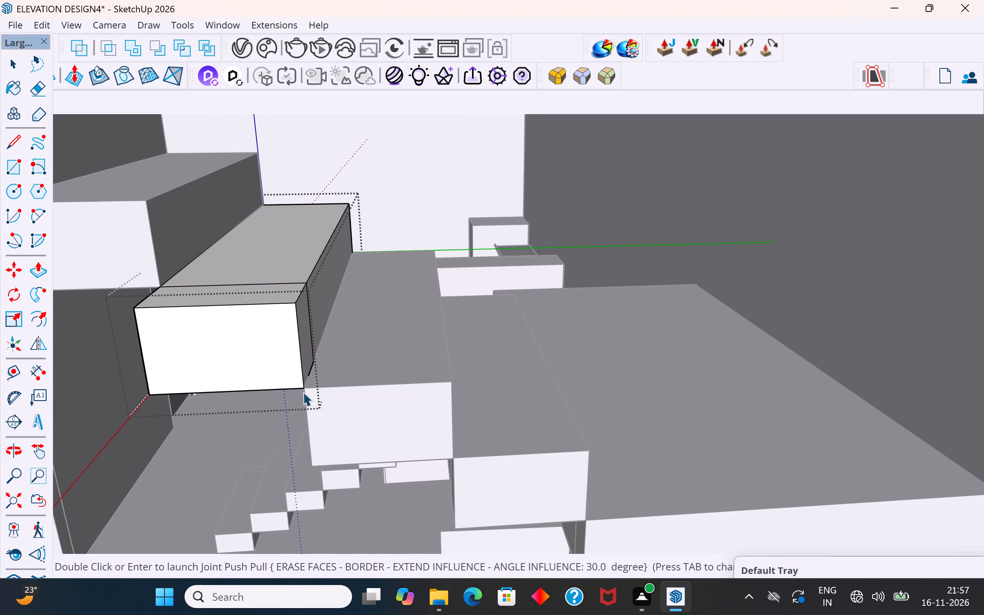
scroll(586, 410, "down", 5)
middle_click_drag(391, 389, 605, 405)
scroll(618, 393, "up", 1)
scroll(641, 317, "down", 5)
middle_click_drag(638, 318, 650, 266)
left_click(784, 291)
scroll(551, 389, "up", 4)
double_click(880, 337)
scroll(427, 396, "down", 6)
middle_click_drag(612, 324, 621, 295)
double_click(758, 316)
Open the fourth tread above the landing, extend its end face toward the side wall with Joint Push Pull, and leave the group.
scroll(493, 372, "up", 7)
left_click(496, 320)
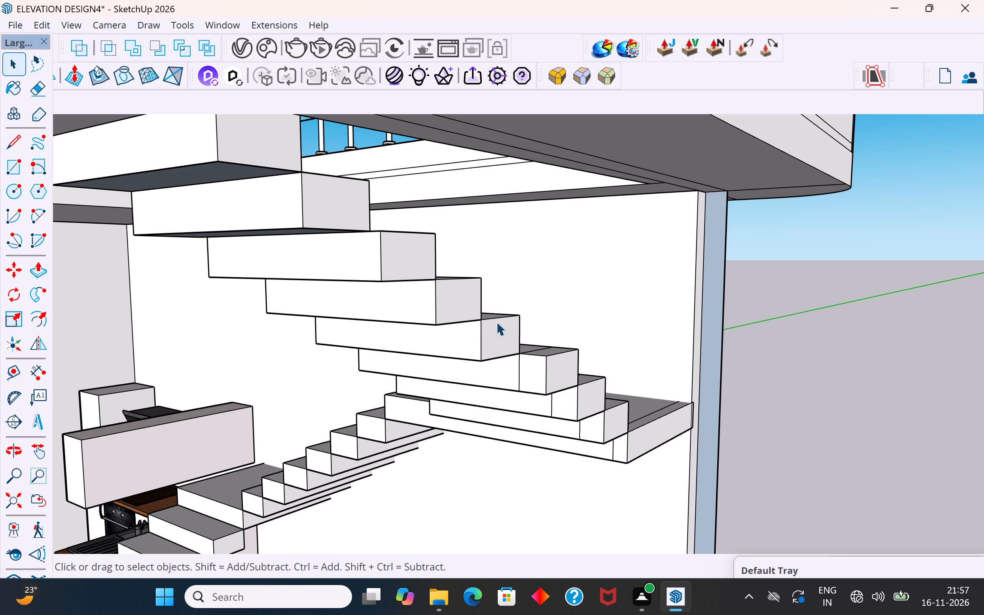
double_click(496, 333)
left_click(514, 335)
double_click(507, 332)
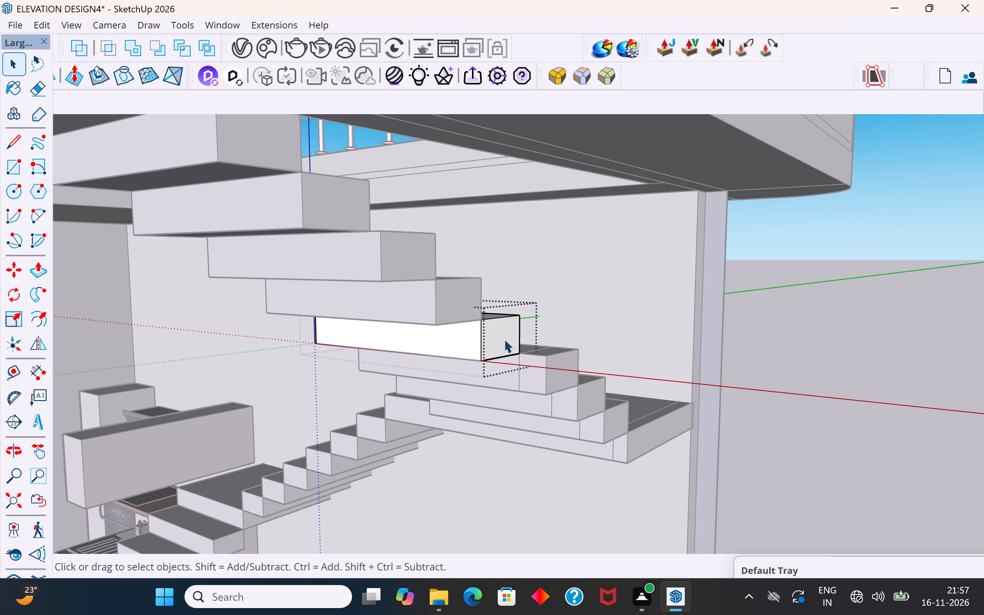
left_click(504, 339)
double_click(509, 330)
left_click(512, 327)
left_click(674, 52)
scroll(500, 364, "up", 8)
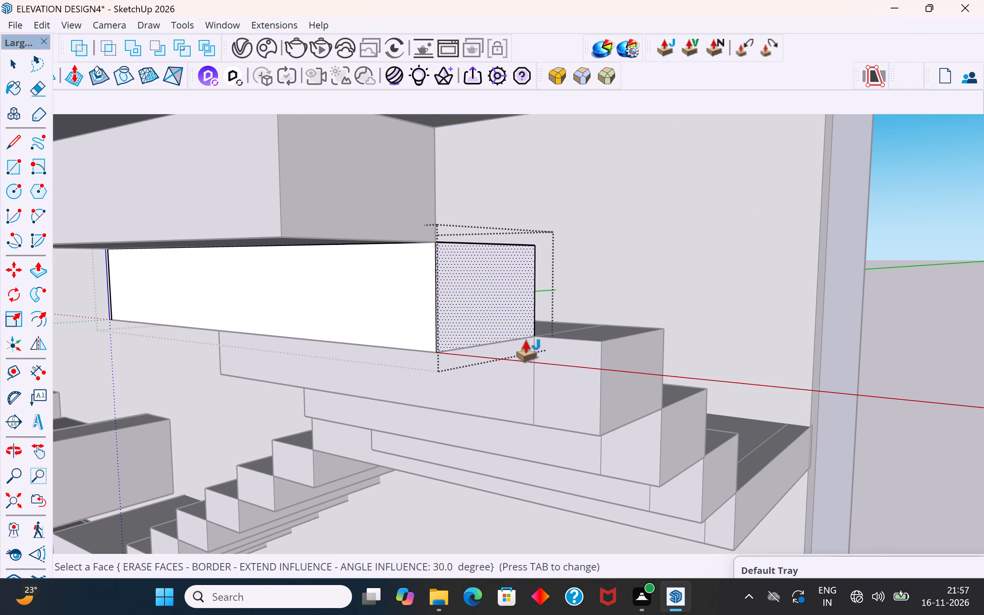
left_click(533, 341)
double_click(603, 353)
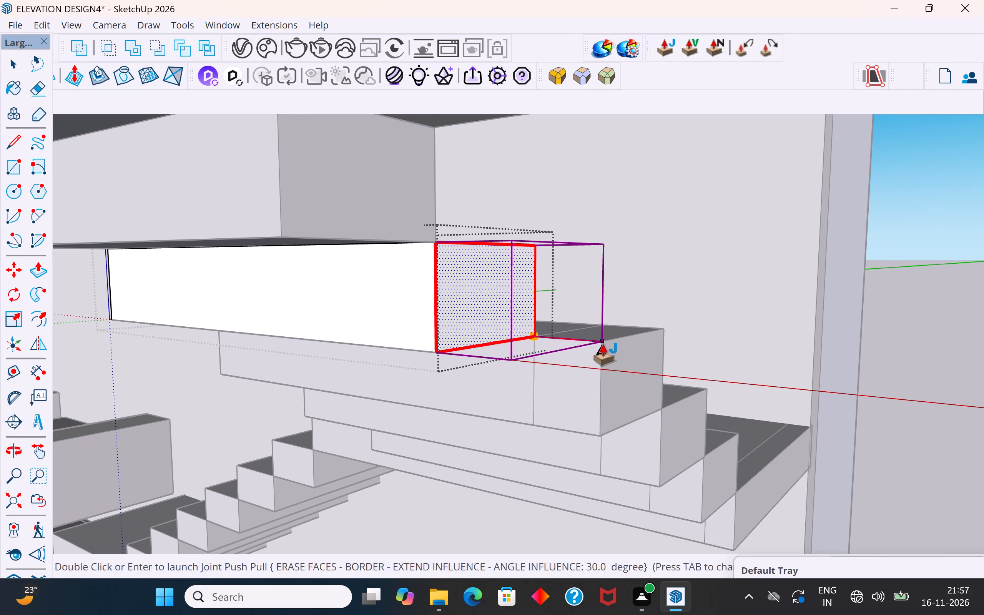
scroll(590, 354, "down", 4)
scroll(558, 311, "down", 5)
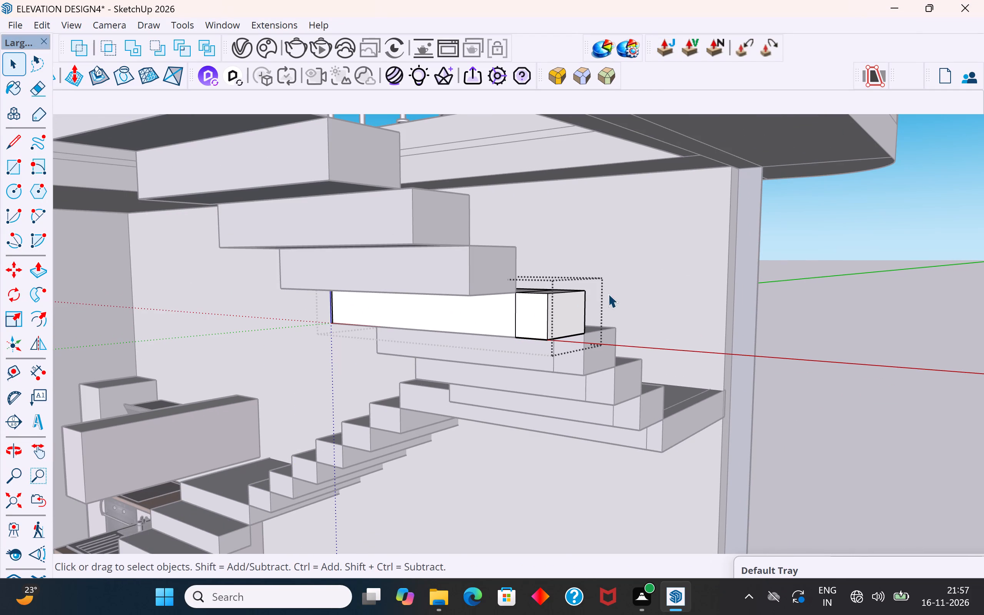
left_click(844, 268)
left_click(919, 280)
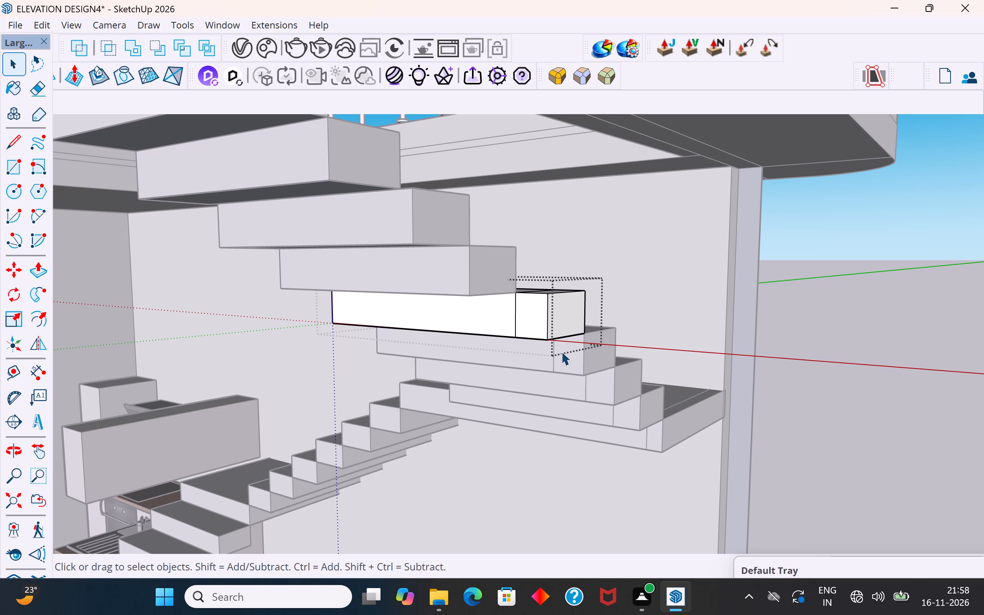
left_click(791, 313)
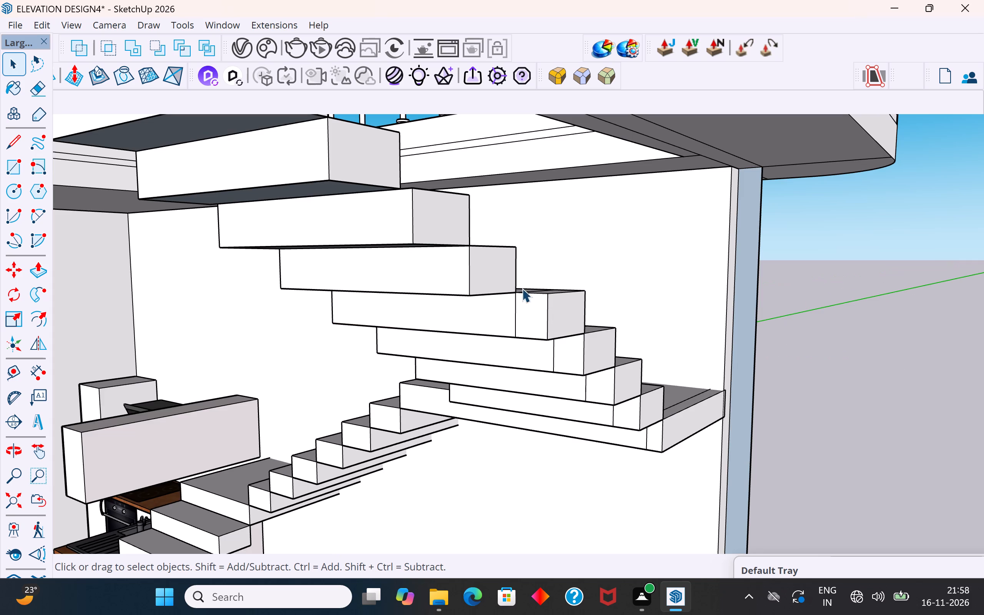
Open the fifth tread above the landing, extend its end face toward the side wall with Joint Push Pull, and leave the group.
left_click(473, 274)
double_click(487, 268)
left_click(494, 266)
left_click(498, 266)
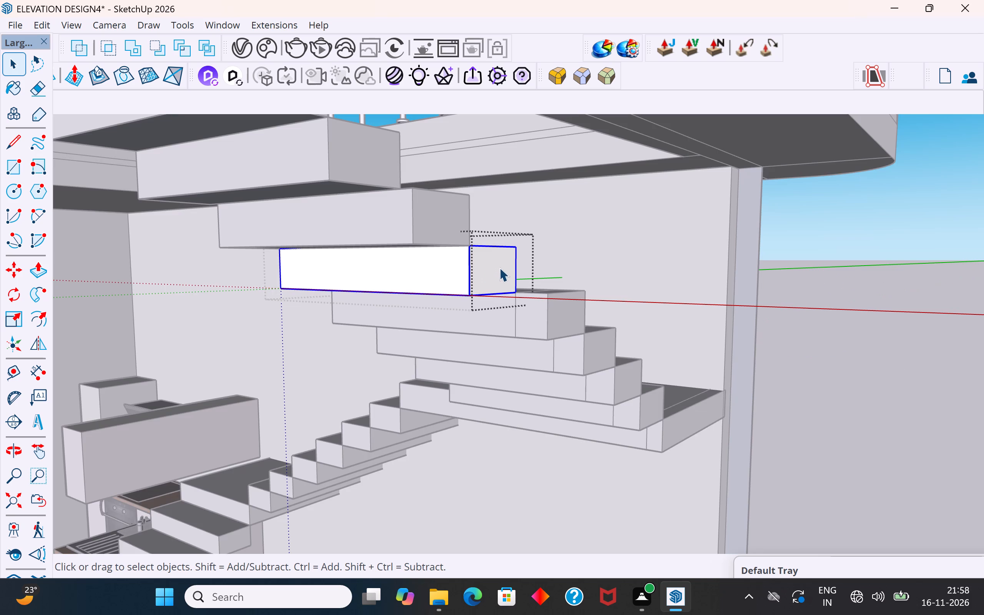
double_click(509, 269)
left_click(501, 276)
triple_click(501, 269)
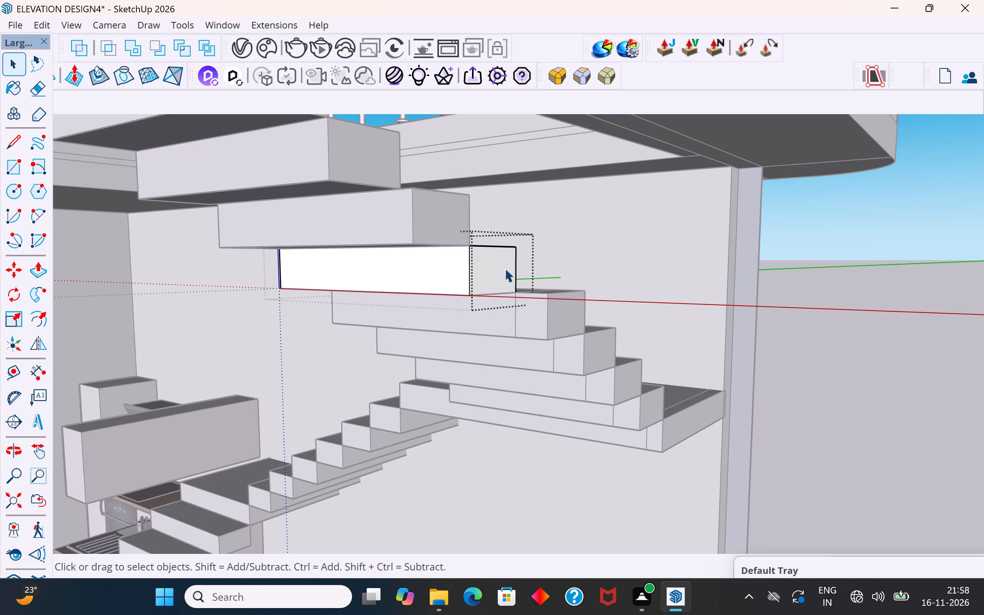
left_click(500, 271)
left_click(670, 45)
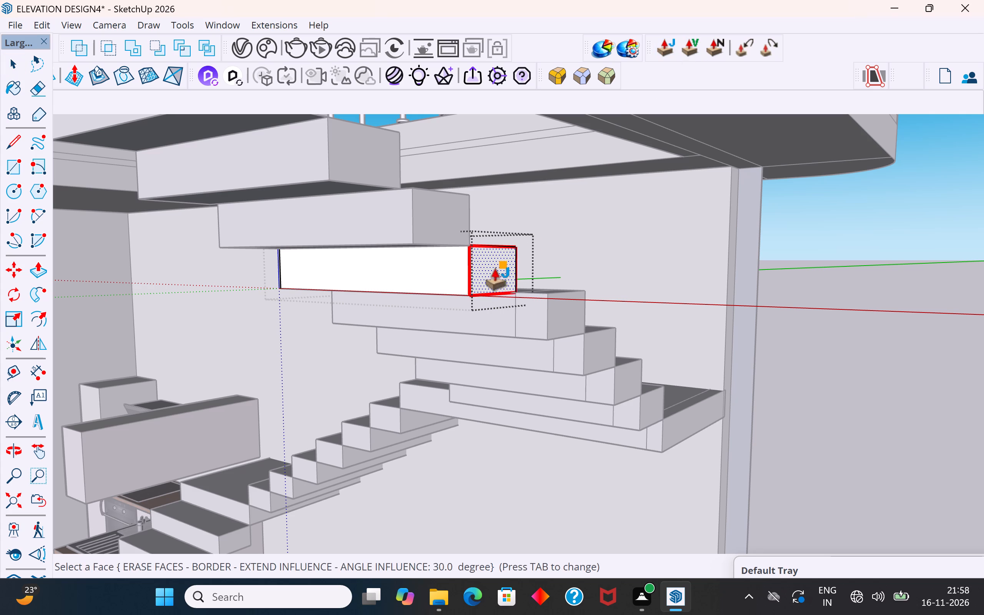
left_click(511, 289)
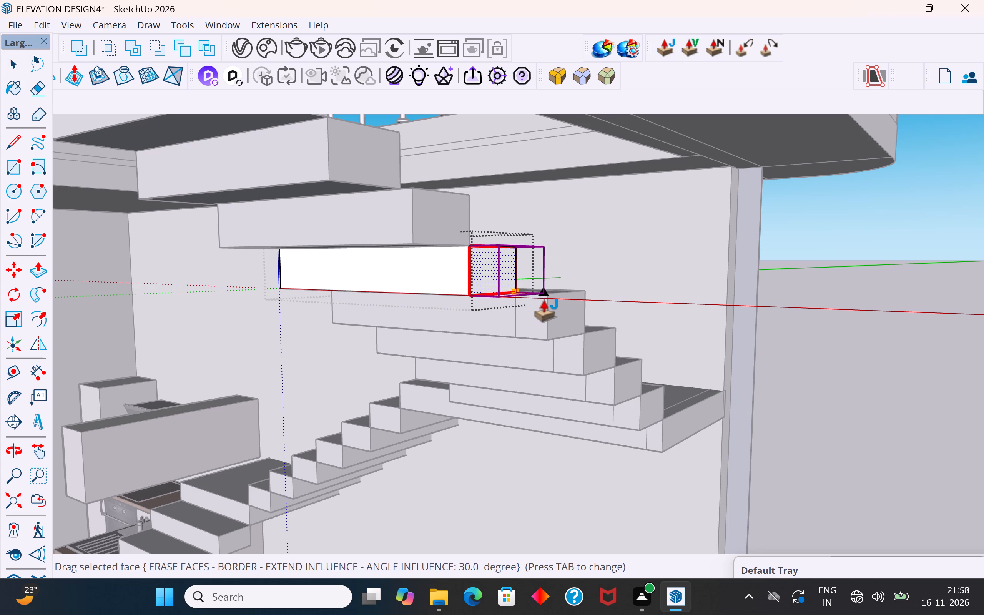
middle_click_drag(540, 300, 457, 310)
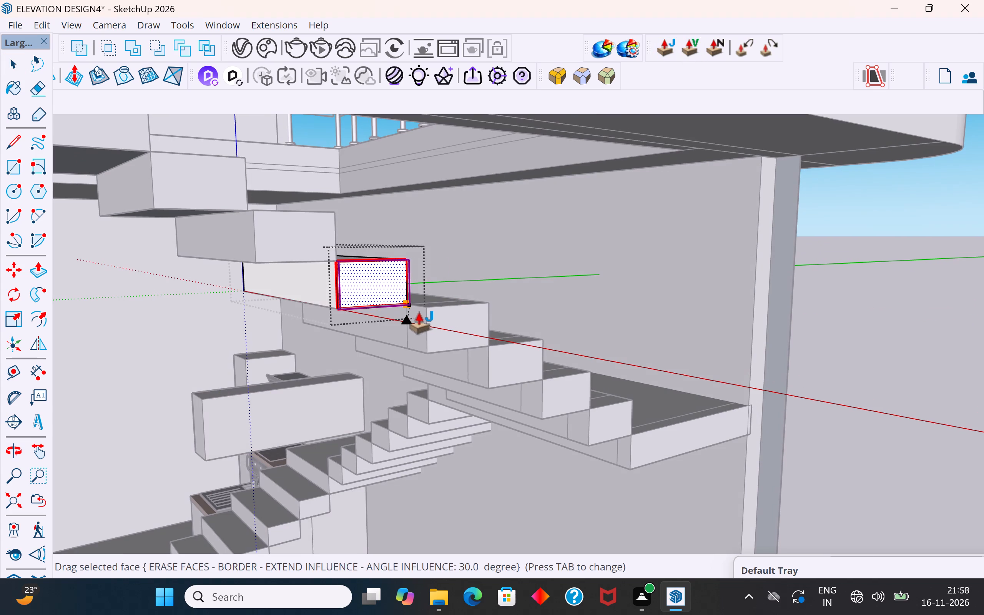
double_click(429, 319)
scroll(596, 346, "down", 4)
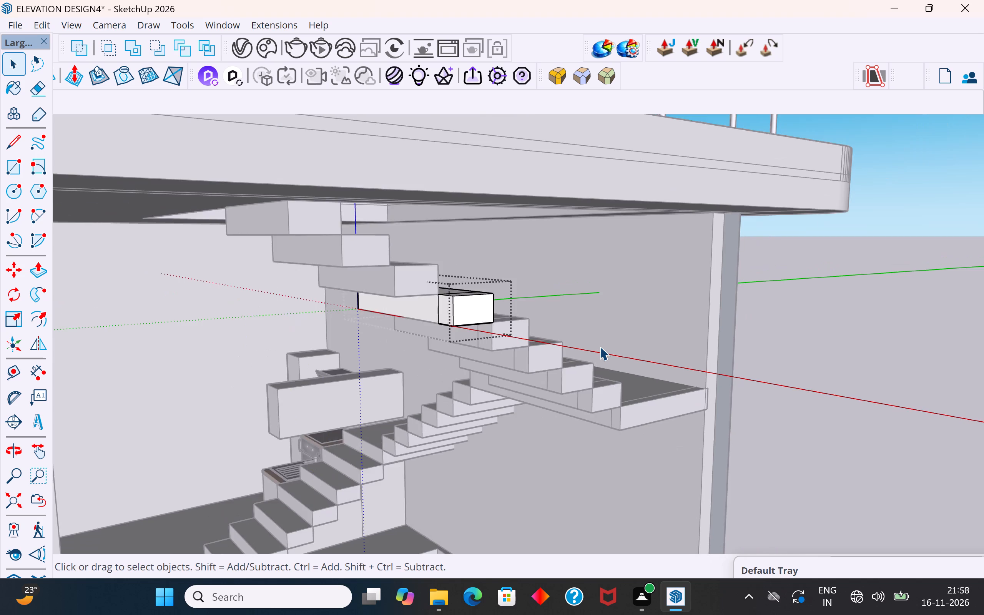
middle_click_drag(555, 321, 588, 297)
scroll(498, 377, "down", 4)
left_click(12, 63)
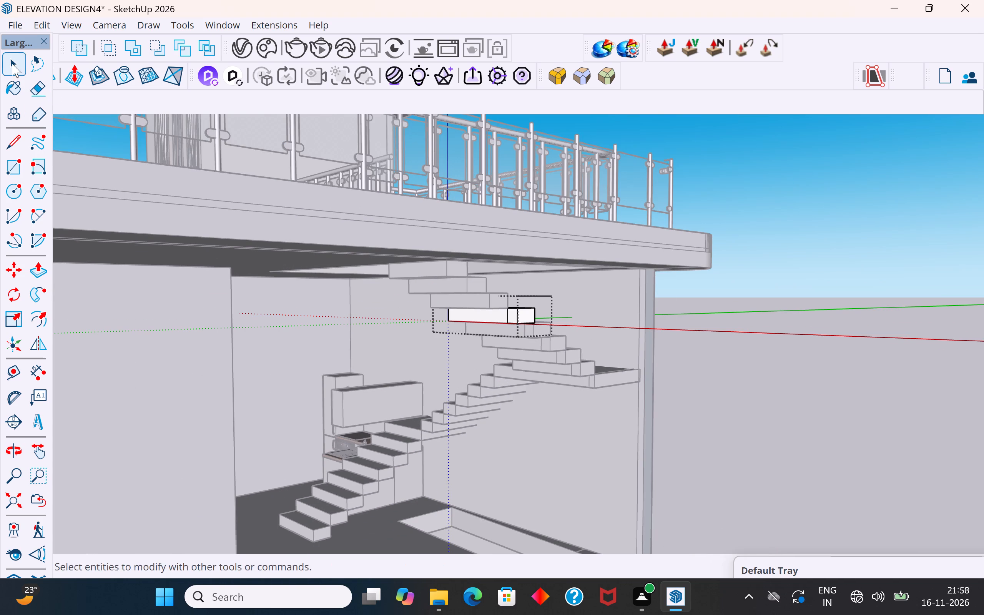
left_click(781, 189)
double_click(764, 291)
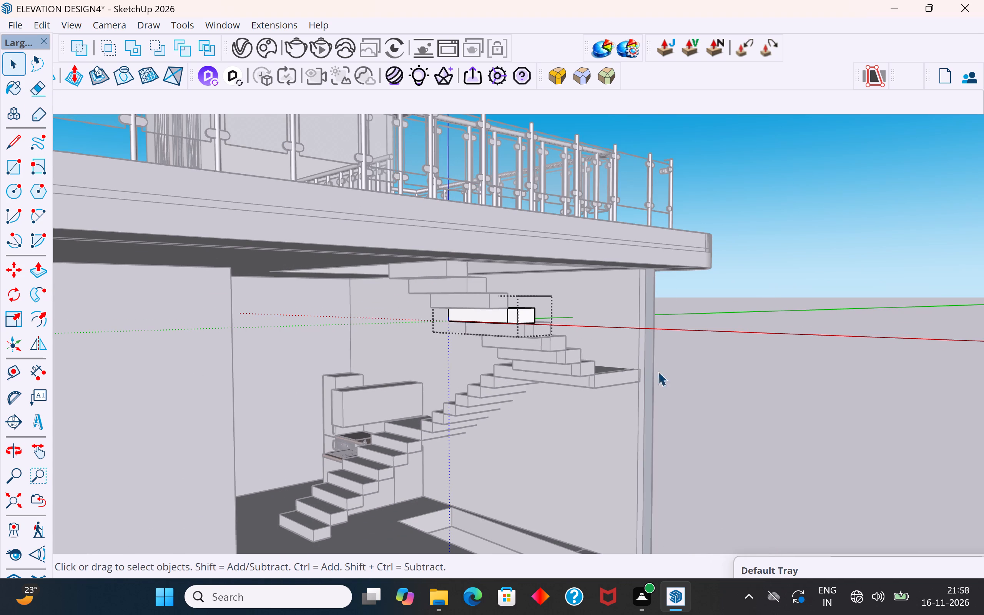
scroll(774, 379, "down", 5)
middle_click_drag(686, 327, 747, 209)
scroll(590, 248, "up", 6)
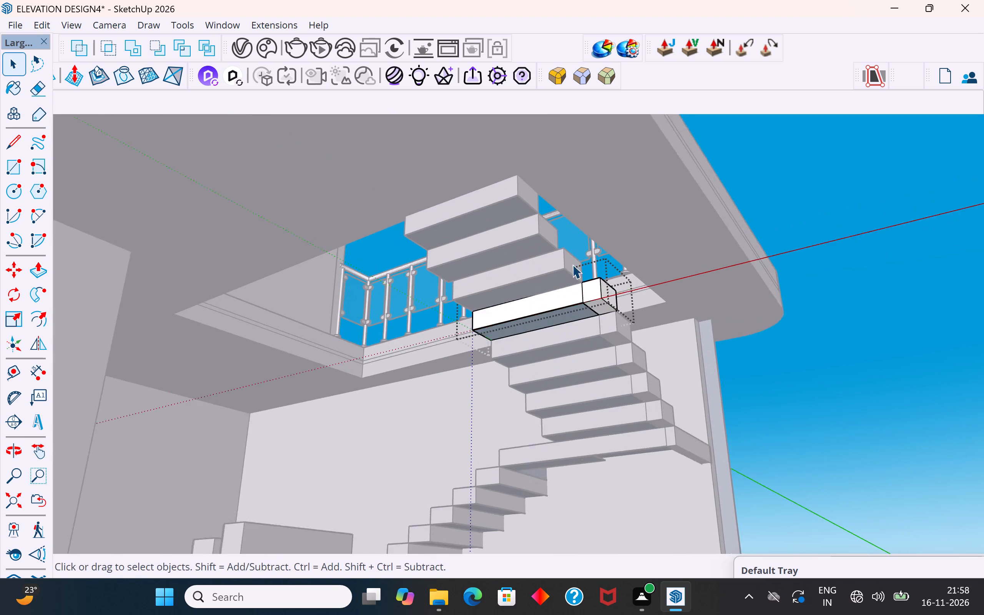
scroll(572, 264, "up", 2)
middle_click_drag(575, 293, 581, 230)
double_click(888, 251)
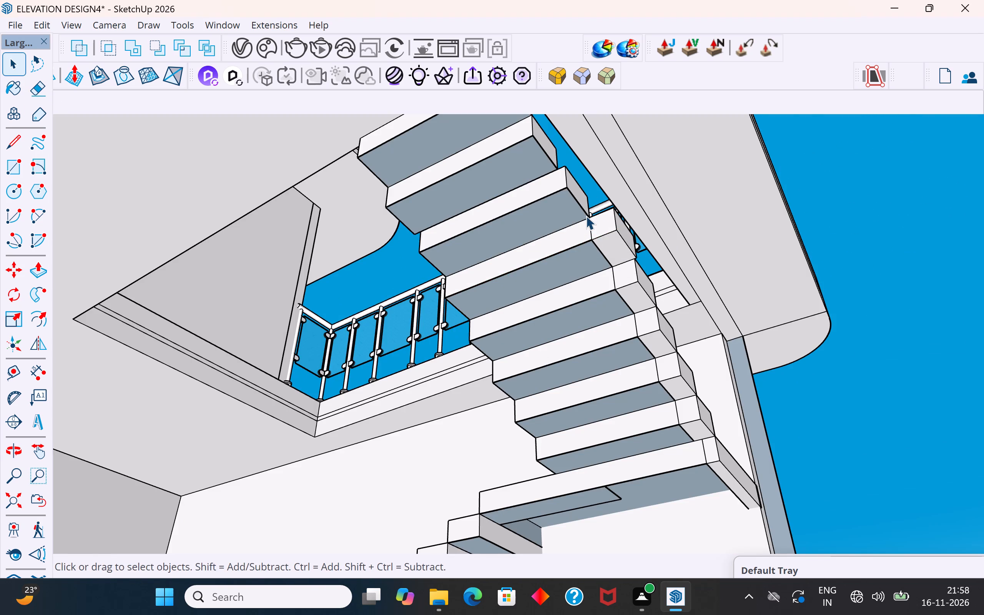
Open the sixth tread above the landing, extend its end face toward the side wall with Joint Push Pull, and leave the group.
scroll(586, 216, "up", 3)
middle_click_drag(586, 204, 546, 239)
triple_click(494, 248)
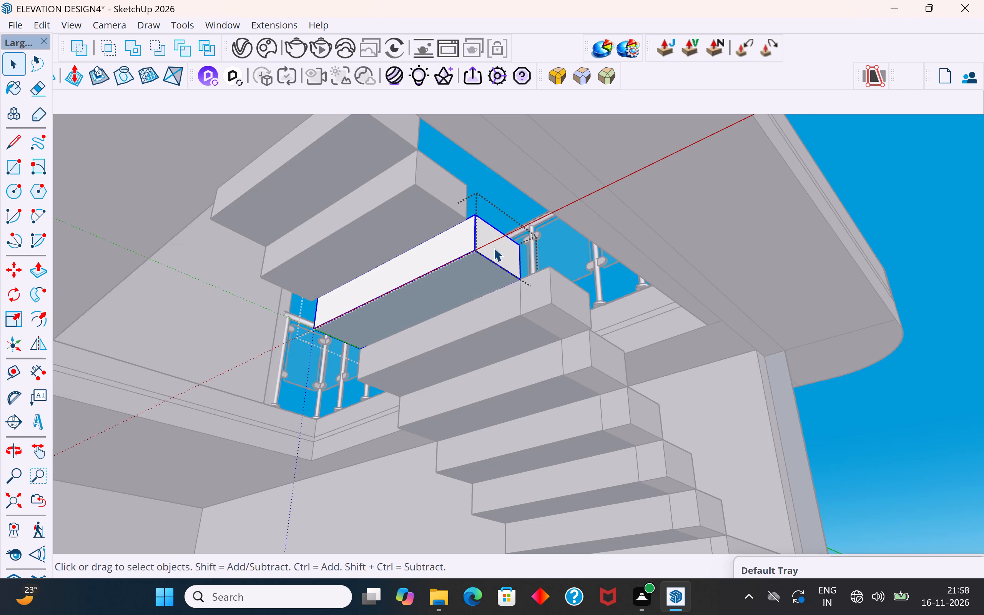
left_click(504, 247)
double_click(504, 247)
left_click(508, 259)
double_click(508, 258)
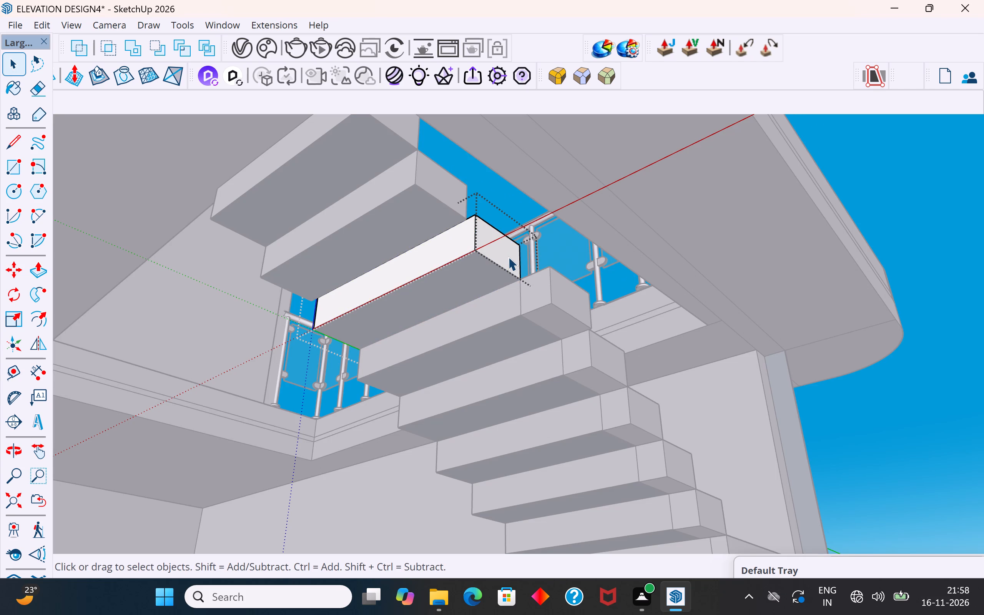
left_click(506, 249)
left_click(665, 45)
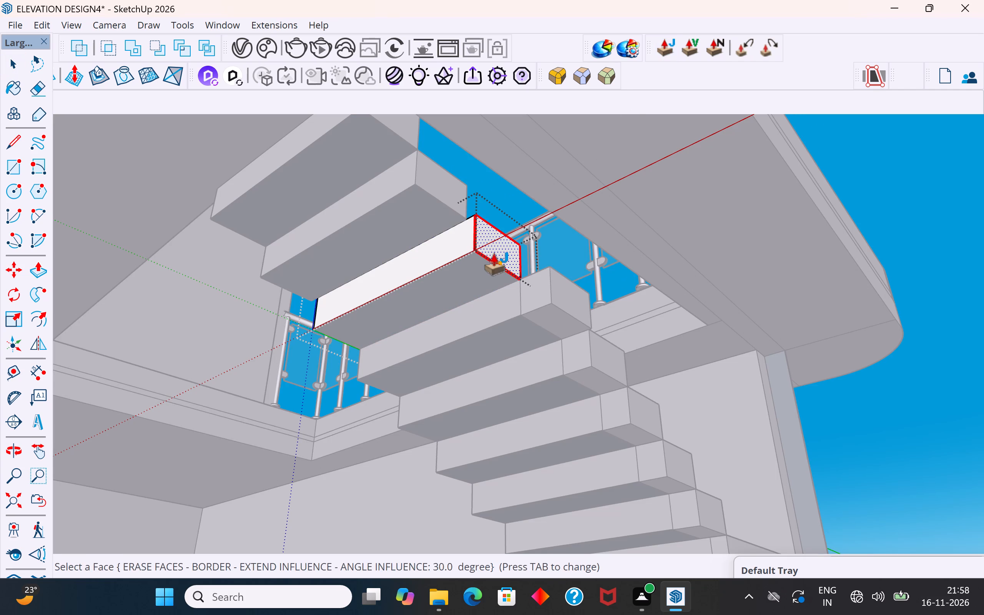
left_click(499, 256)
triple_click(550, 306)
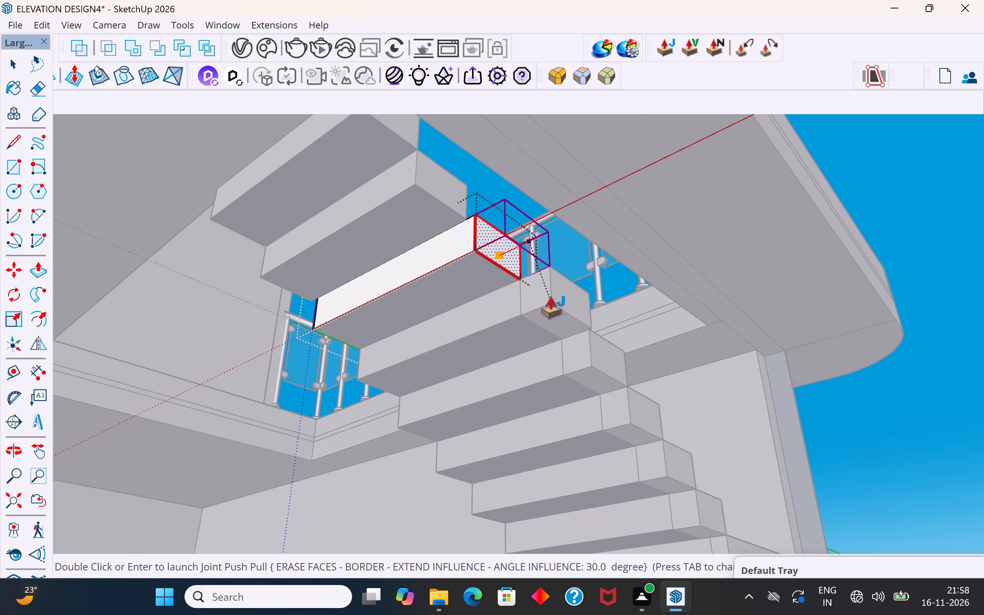
left_click(15, 71)
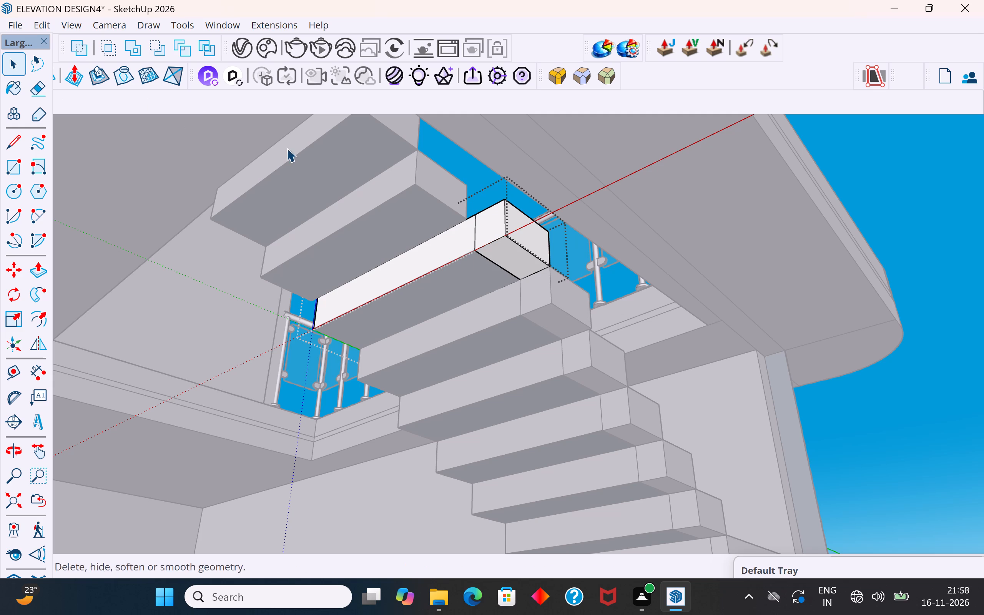
left_click(432, 193)
Open the seventh tread above the landing and extend its end face toward the side wall with Joint Push Pull.
triple_click(437, 188)
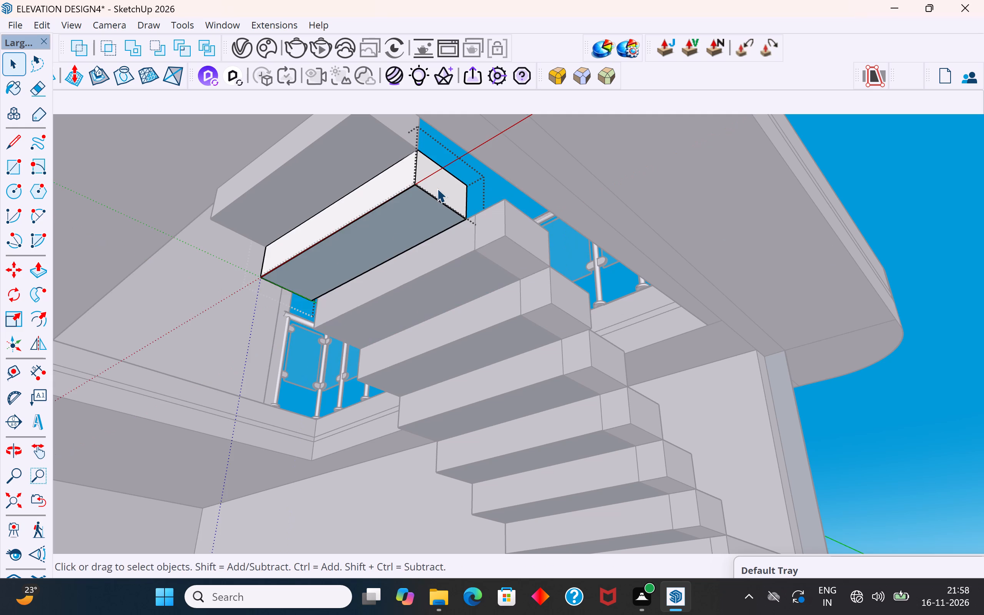
left_click(437, 188)
left_click(437, 188)
triple_click(436, 185)
left_click(442, 182)
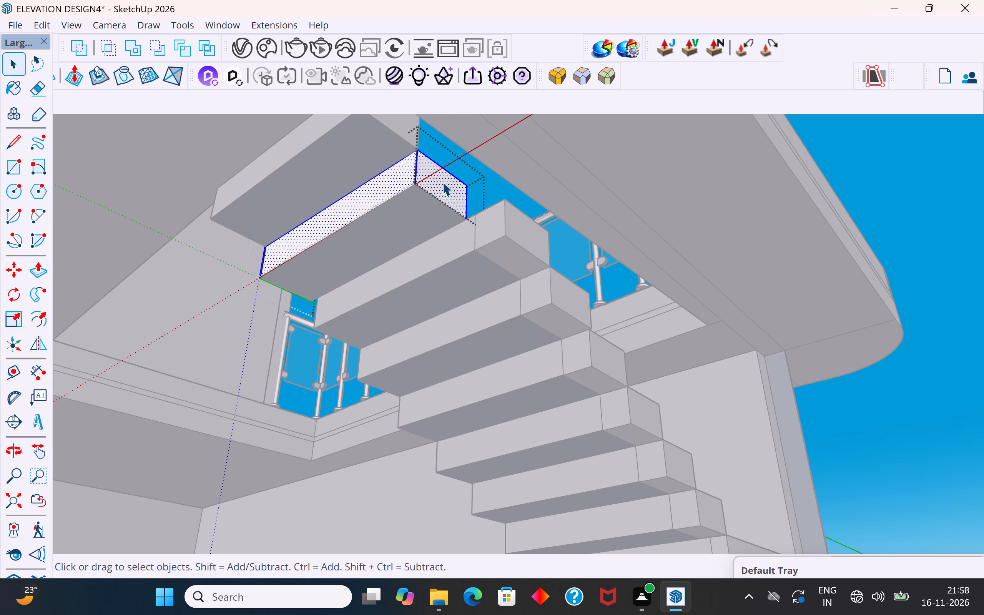
left_click(672, 49)
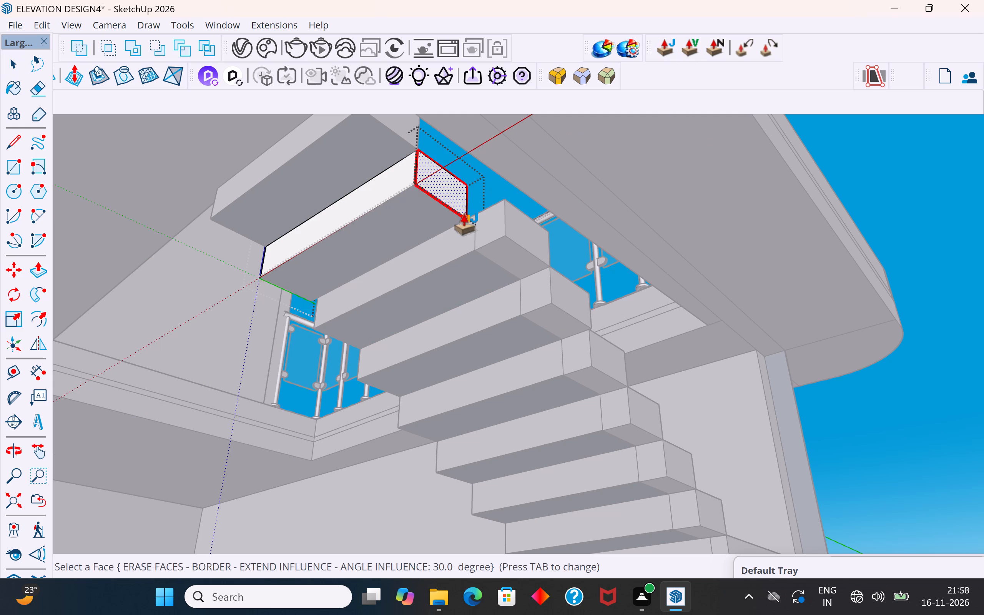
left_click(464, 223)
double_click(507, 243)
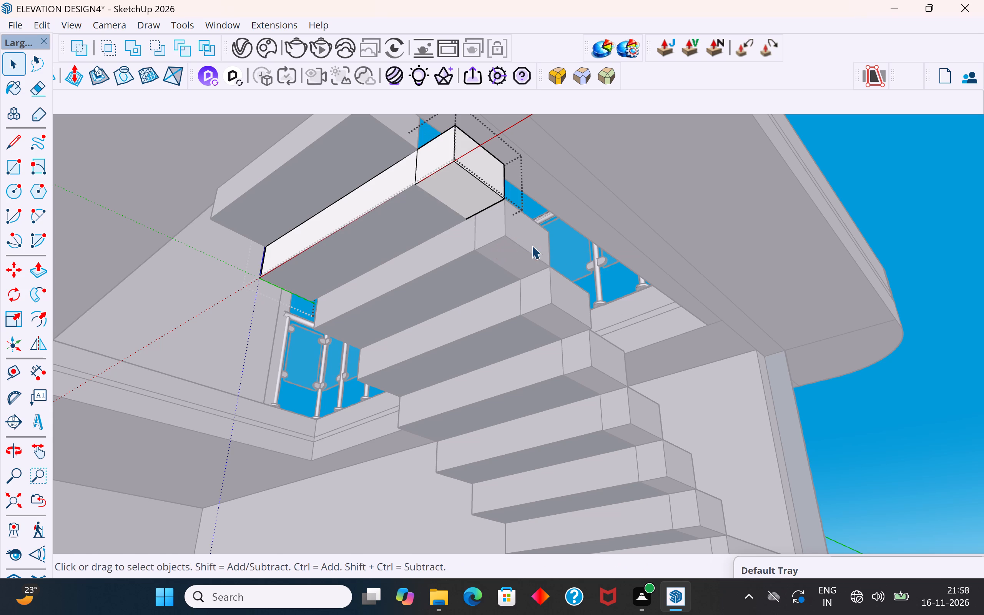
scroll(536, 314, "down", 9)
middle_click_drag(539, 316, 454, 335)
scroll(539, 316, "up", 1)
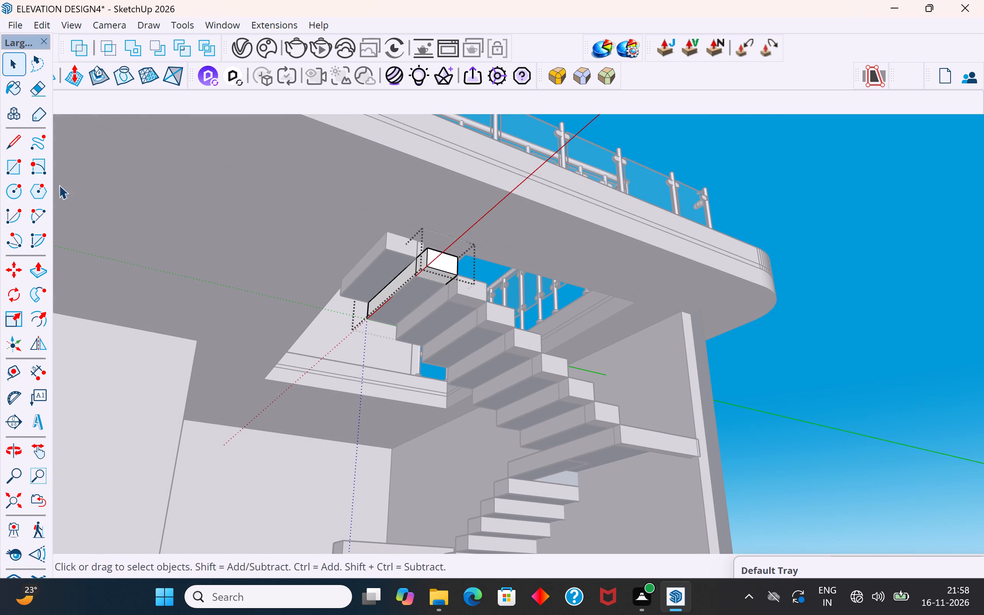
left_click(22, 65)
left_click(765, 162)
Open the topmost tread of the upper staircase, extend its end face toward the side wall with Joint Push Pull, and leave the group.
scroll(353, 280, "up", 5)
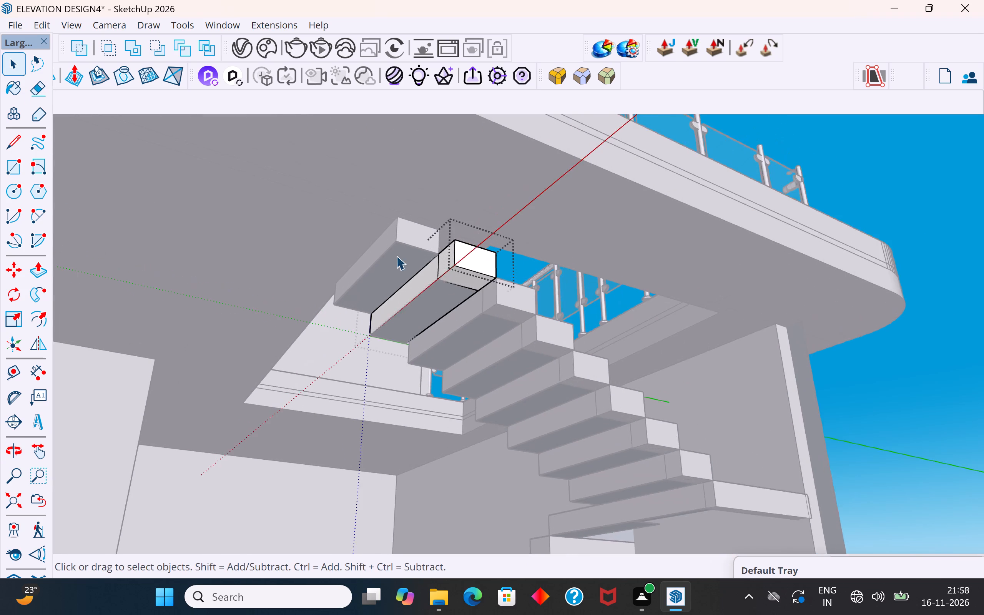
scroll(396, 256, "up", 3)
left_click(420, 239)
middle_click_drag(445, 249, 465, 312)
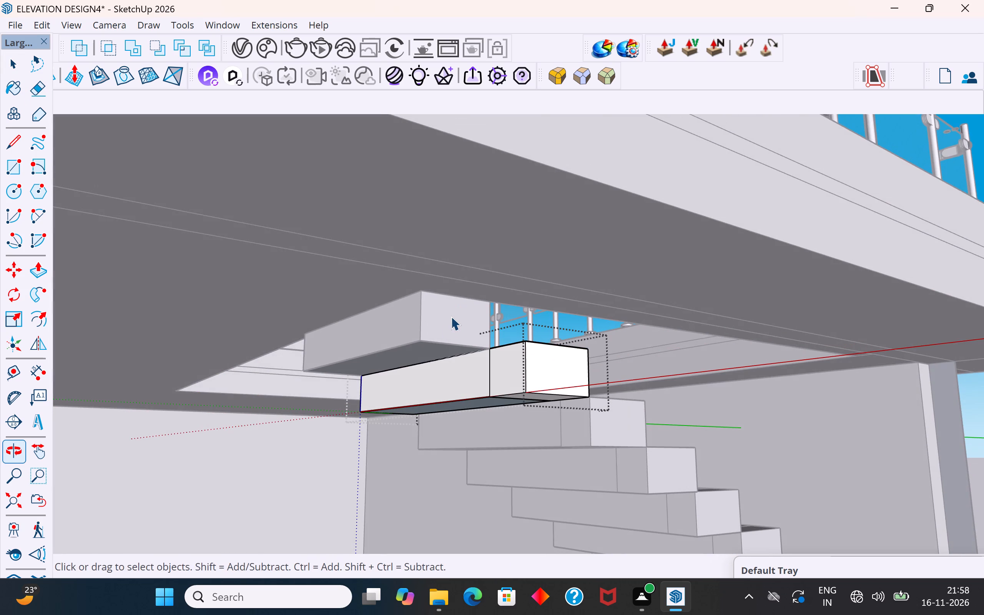
double_click(452, 316)
left_click_drag(452, 316, 457, 315)
double_click(466, 319)
left_click(470, 325)
double_click(461, 321)
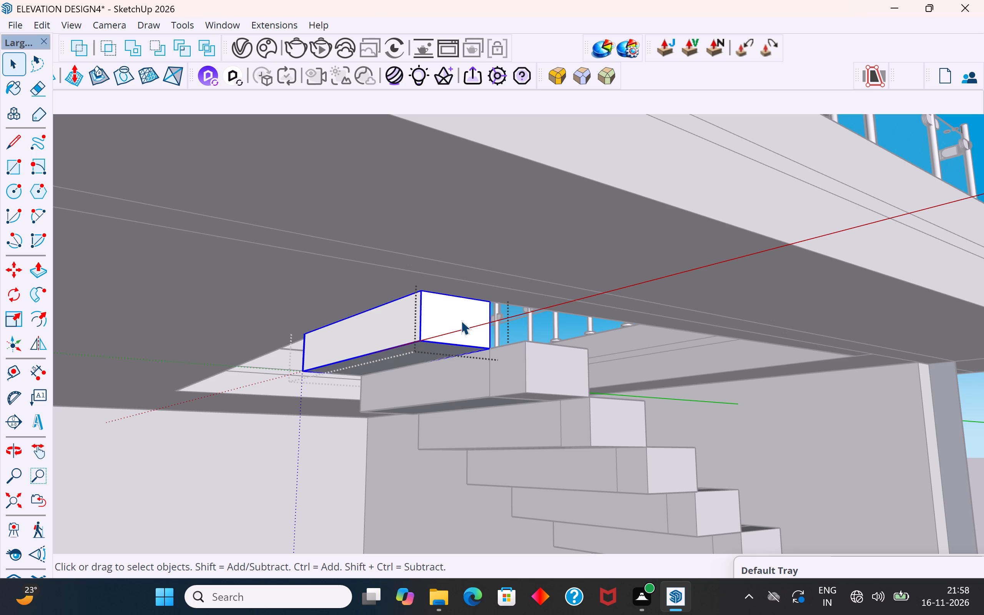
double_click(463, 311)
left_click(463, 309)
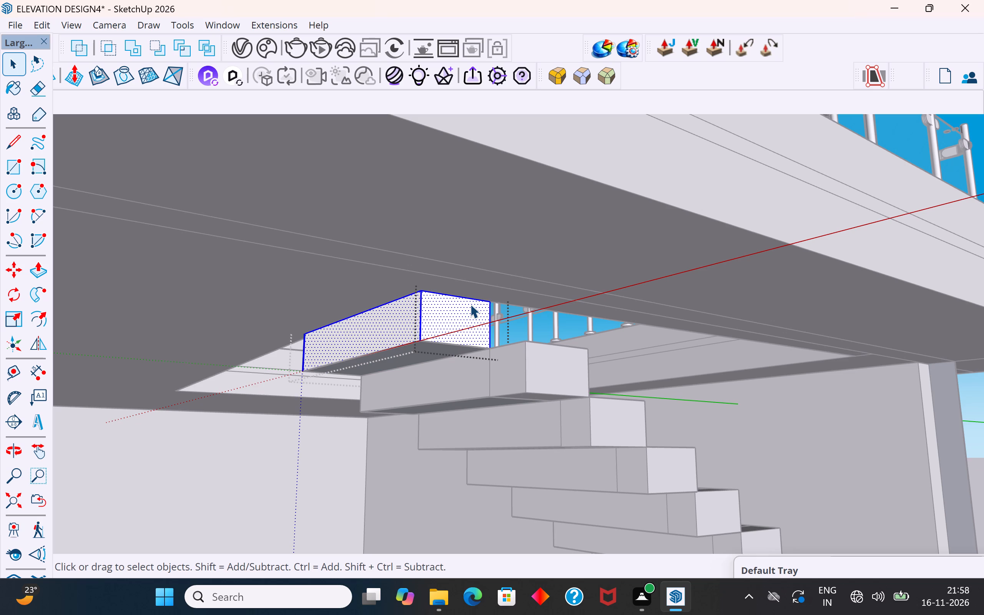
left_click(470, 304)
left_click(670, 50)
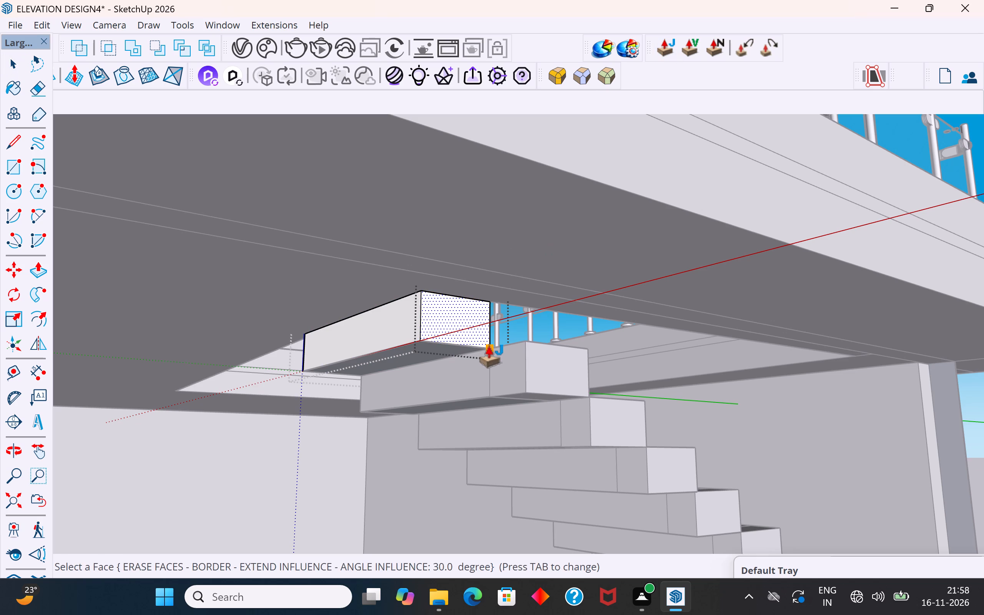
left_click(480, 340)
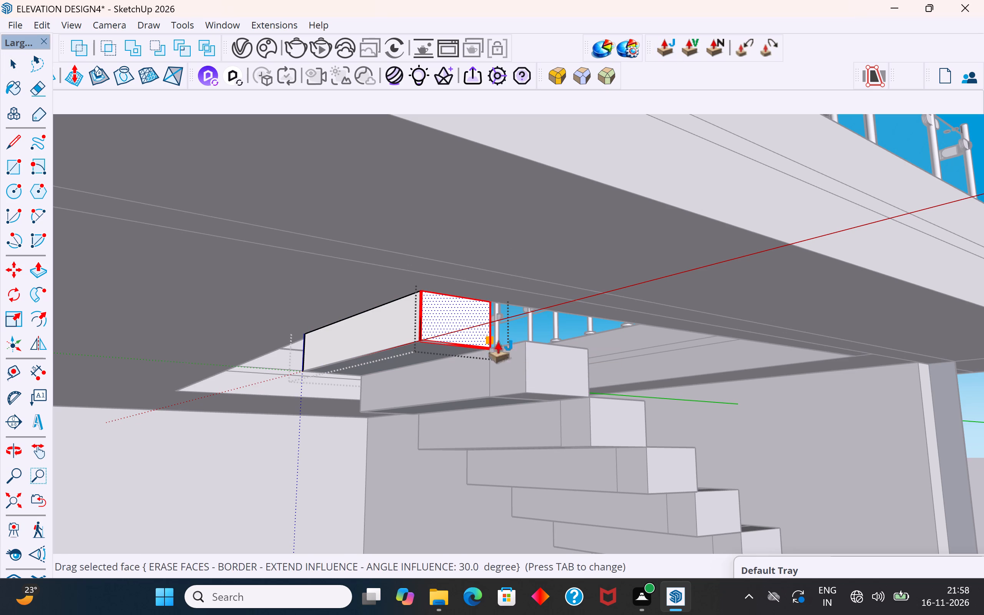
double_click(530, 356)
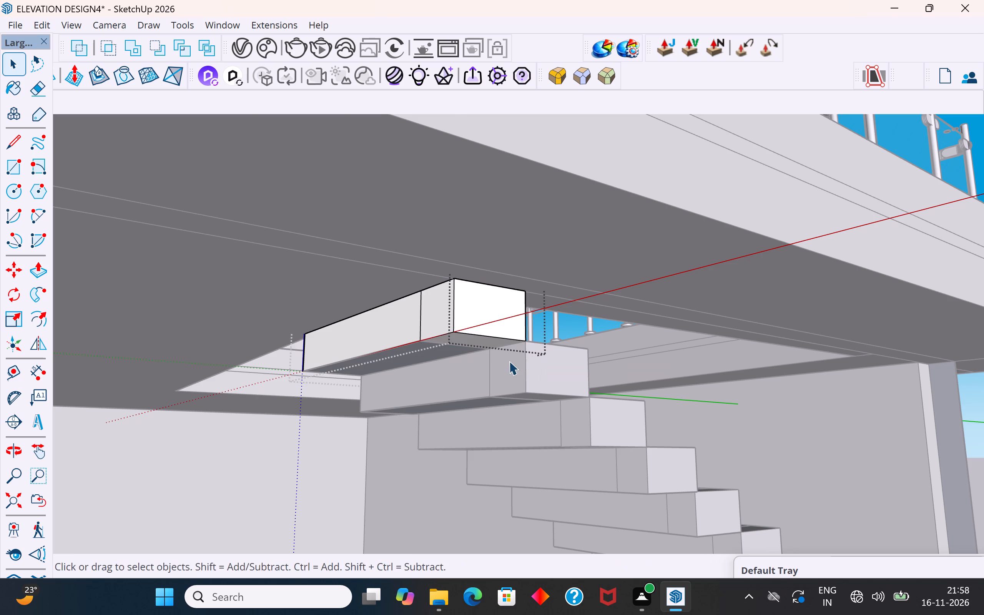
scroll(509, 361, "down", 4)
left_click(14, 61)
left_click(896, 194)
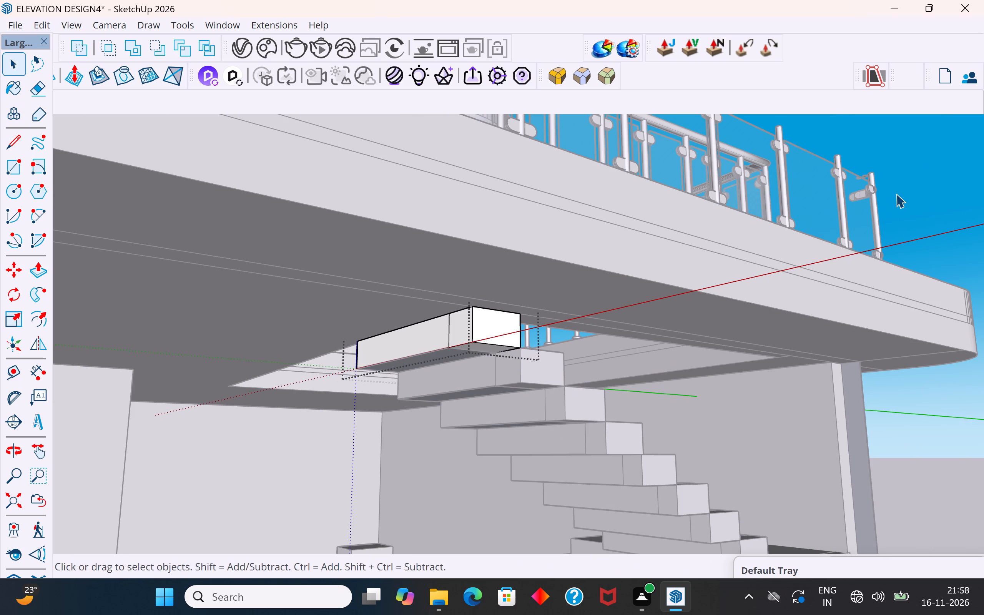
scroll(736, 349, "down", 11)
middle_click_drag(826, 385, 578, 614)
left_click(904, 334)
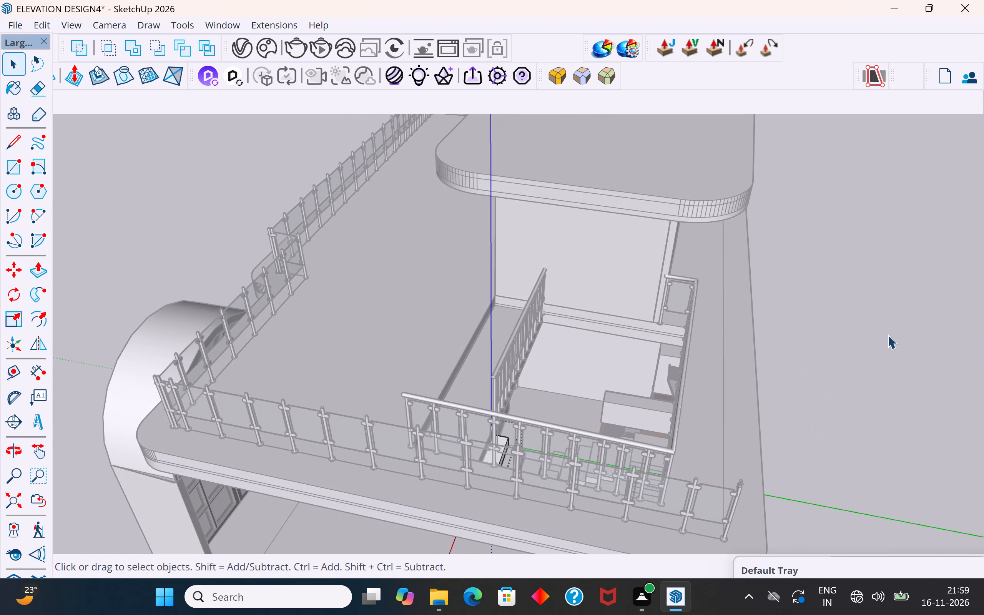
scroll(761, 341, "down", 6)
double_click(835, 376)
Delete the front faces and edges of the stray clamp sticking out from the end post of the terrace railing, near the stair opening.
scroll(704, 412, "down", 5)
middle_click_drag(746, 435, 564, 389)
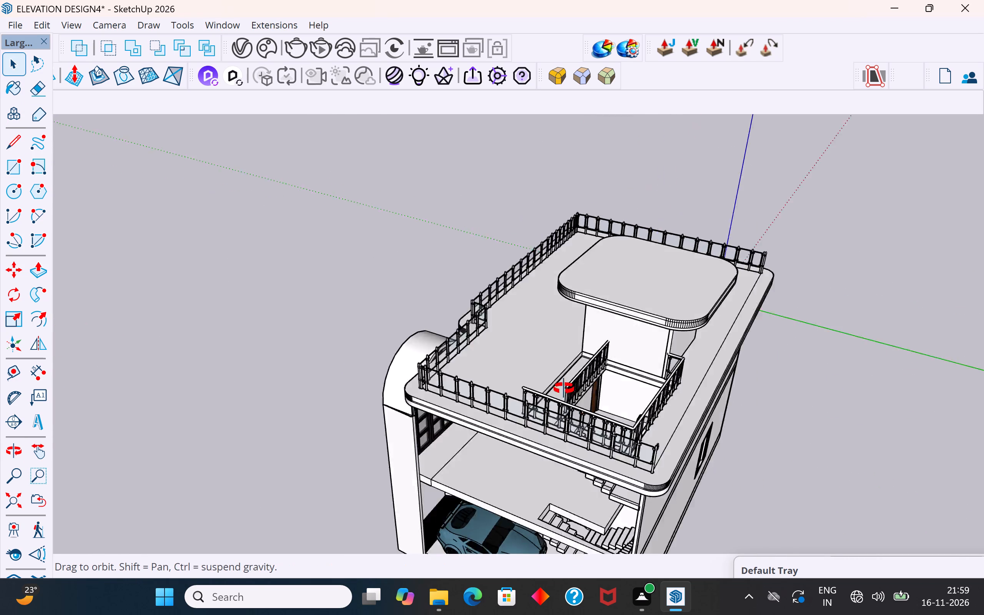
middle_click_drag(564, 389, 590, 464)
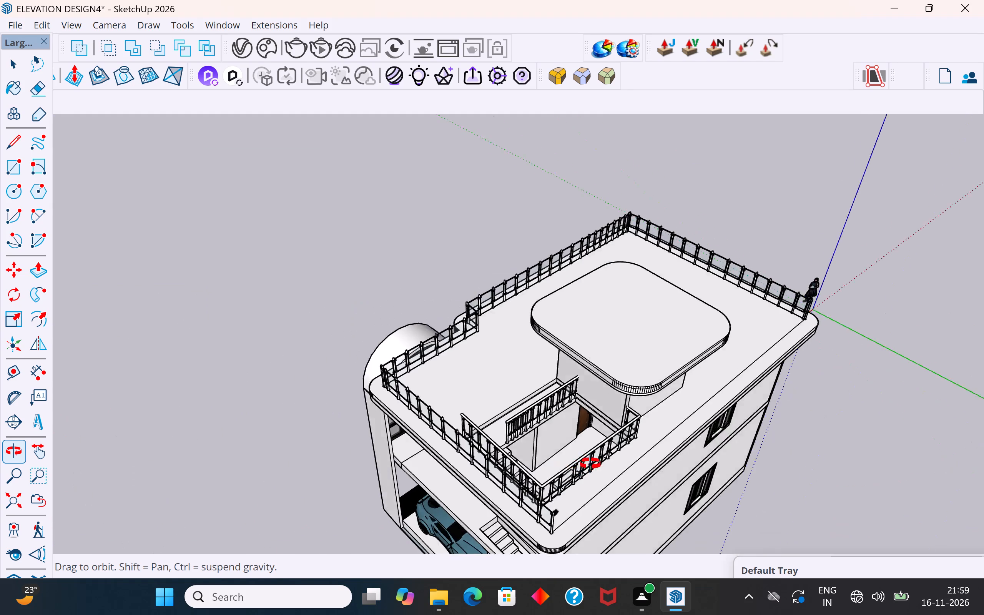
middle_click_drag(590, 464, 440, 410)
scroll(530, 345, "down", 4)
middle_click_drag(539, 407, 555, 528)
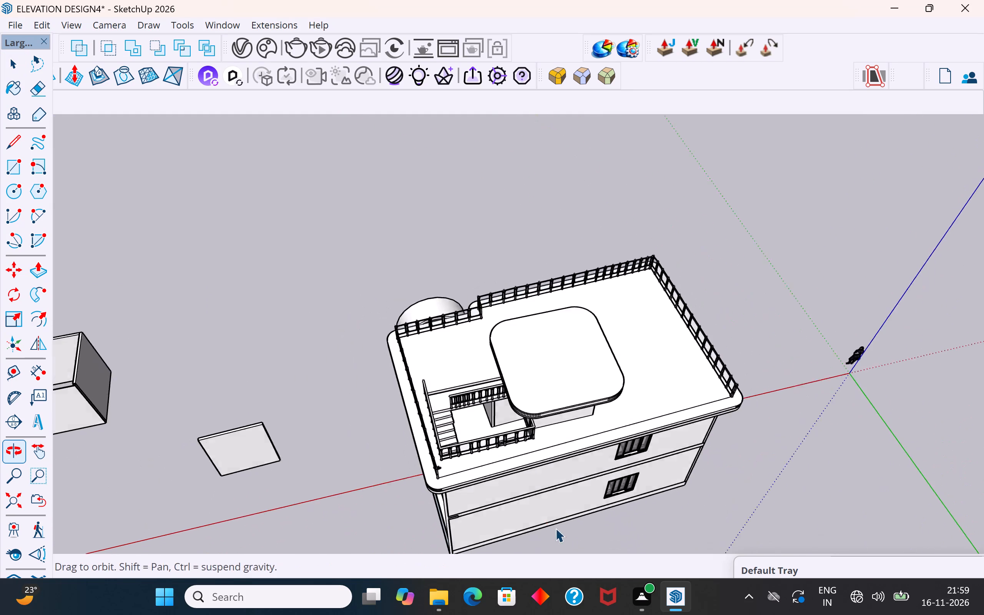
scroll(546, 511, "up", 6)
middle_click_drag(545, 485, 547, 416)
scroll(301, 374, "up", 4)
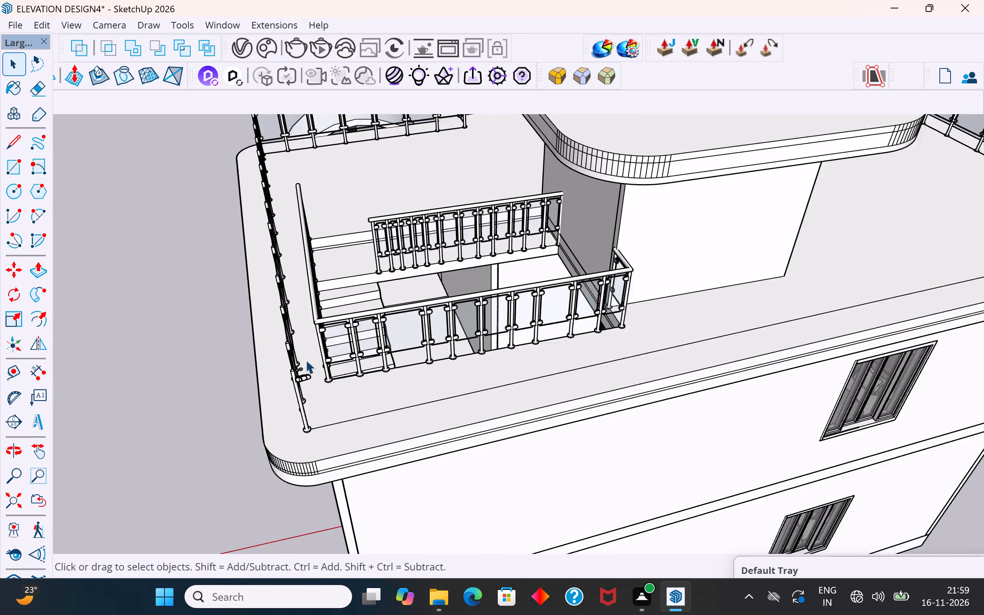
scroll(306, 360, "up", 6)
middle_click_drag(304, 384, 322, 327)
scroll(319, 339, "up", 9)
left_click(319, 339)
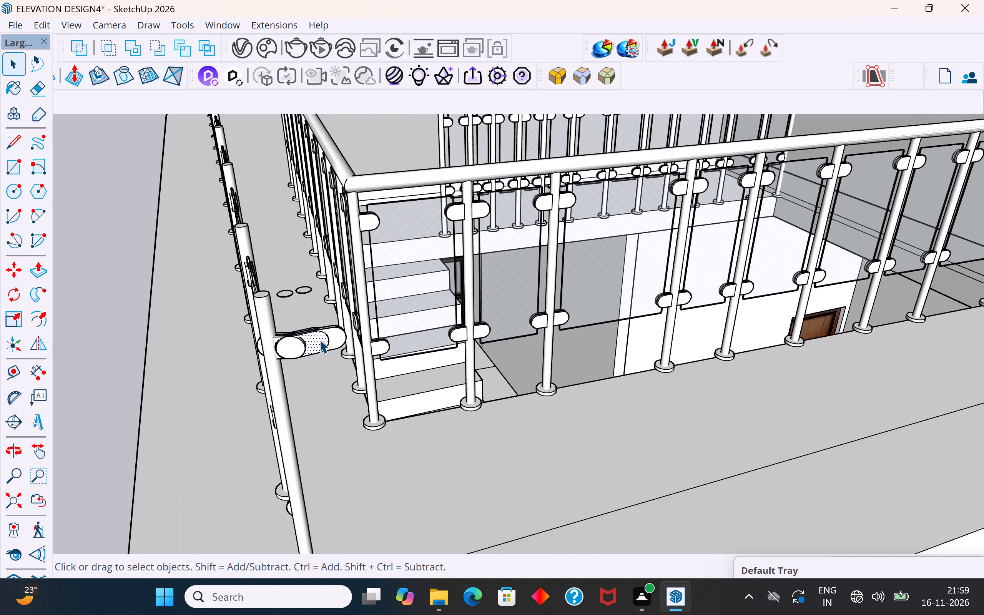
key("Delete")
left_click(319, 340)
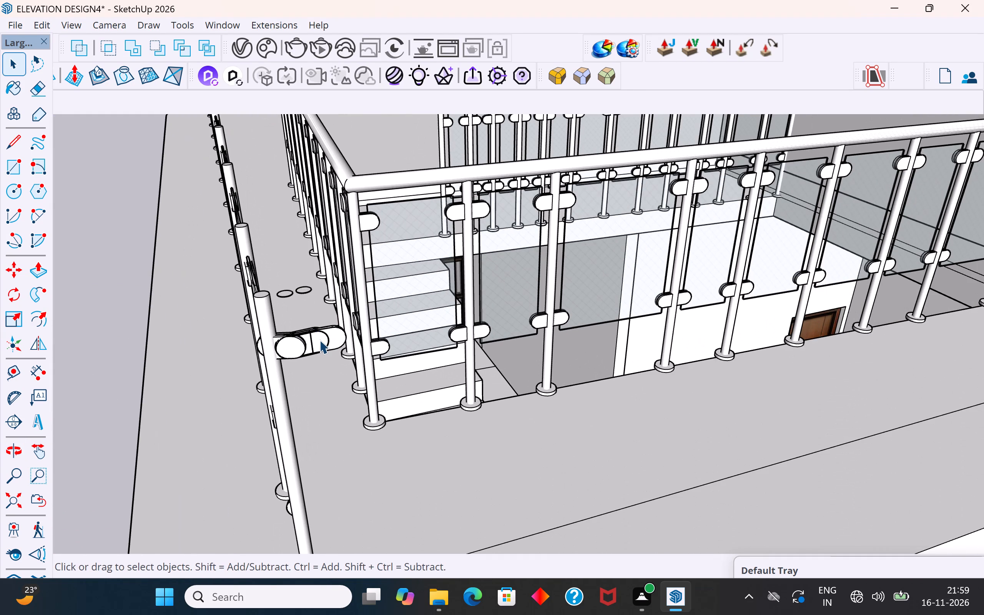
key("Delete")
left_click(341, 331)
key("Delete")
left_click(325, 337)
key("Delete")
Delete the two loose discs and the remaining stray clamp pieces beside the terrace railing's corner end post.
middle_click_drag(333, 336, 228, 411)
middle_click_drag(486, 298, 190, 358)
scroll(416, 462, "down", 6)
middle_click_drag(512, 387, 301, 332)
scroll(365, 253, "down", 4)
middle_click_drag(404, 169, 240, 237)
scroll(413, 195, "up", 5)
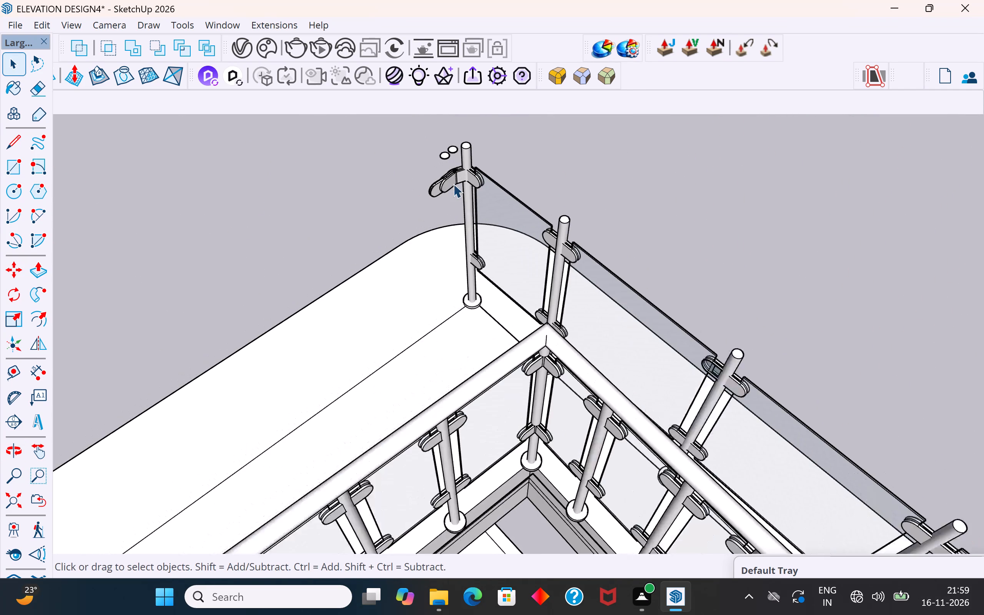
scroll(453, 184, "up", 2)
scroll(457, 448, "down", 4)
middle_click_drag(490, 311, 410, 191)
scroll(478, 263, "up", 4)
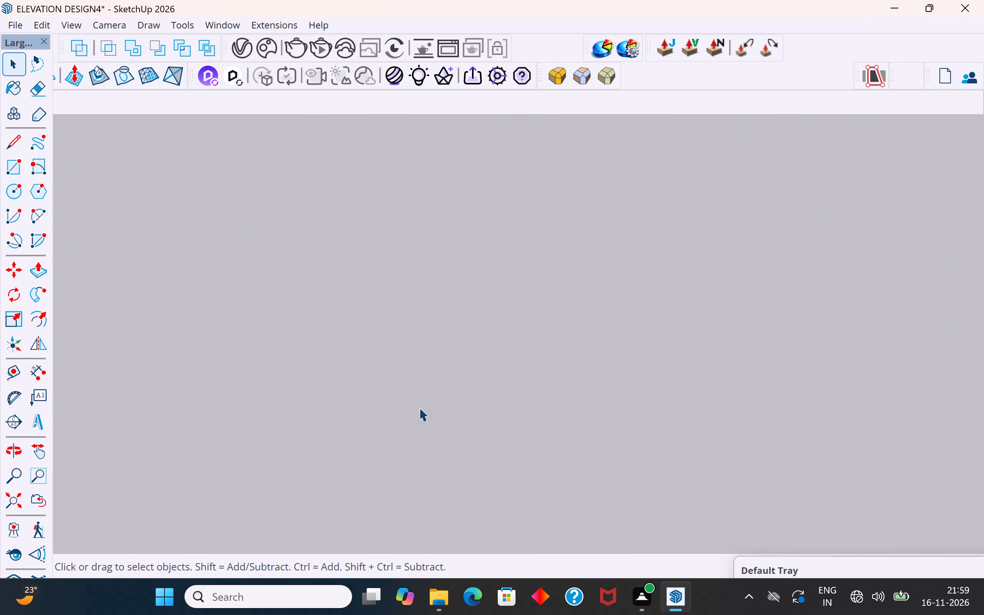
scroll(414, 414, "down", 4)
scroll(417, 447, "down", 9)
middle_click_drag(414, 396, 402, 344)
left_click_drag(369, 261, 229, 353)
key("Delete")
left_click_drag(374, 381, 158, 518)
key("Delete")
Delete the leftover curved strip floating beside the railing's end post.
scroll(394, 441, "up", 4)
middle_click_drag(397, 440, 583, 448)
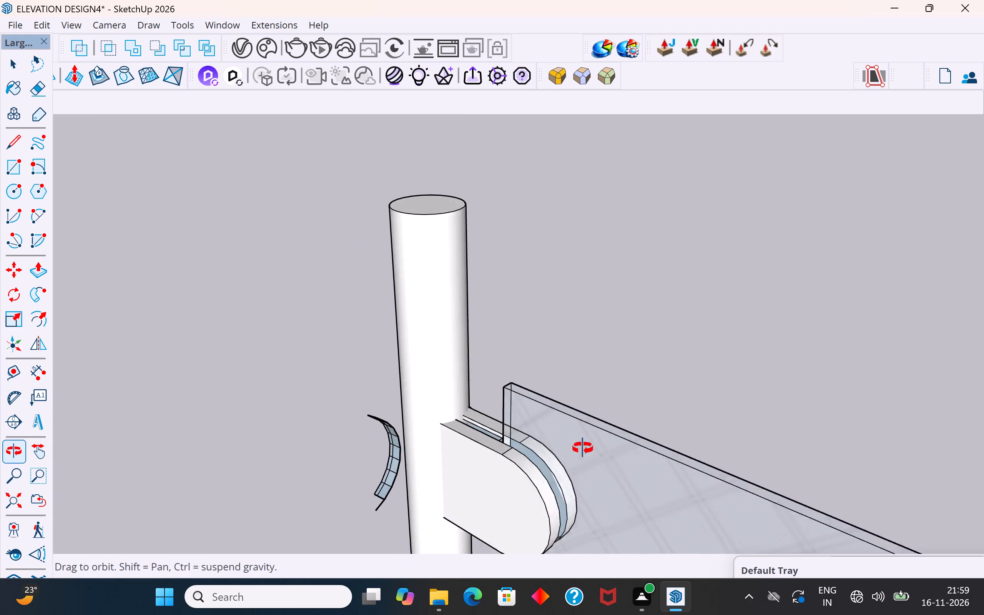
middle_click_drag(583, 448, 622, 452)
scroll(409, 348, "down", 3)
scroll(413, 400, "up", 12)
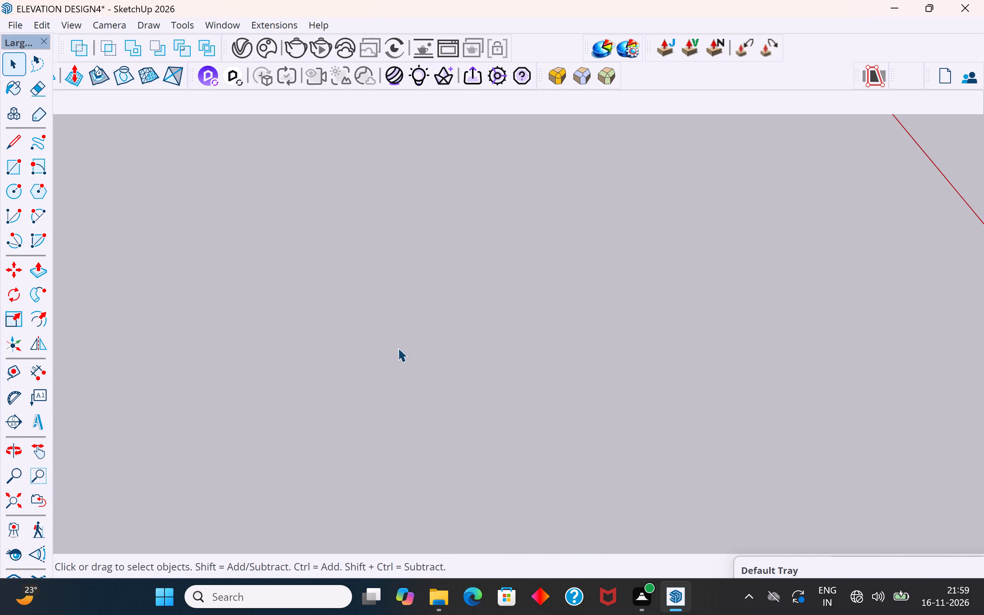
scroll(406, 351, "down", 5)
middle_click_drag(559, 404, 505, 406)
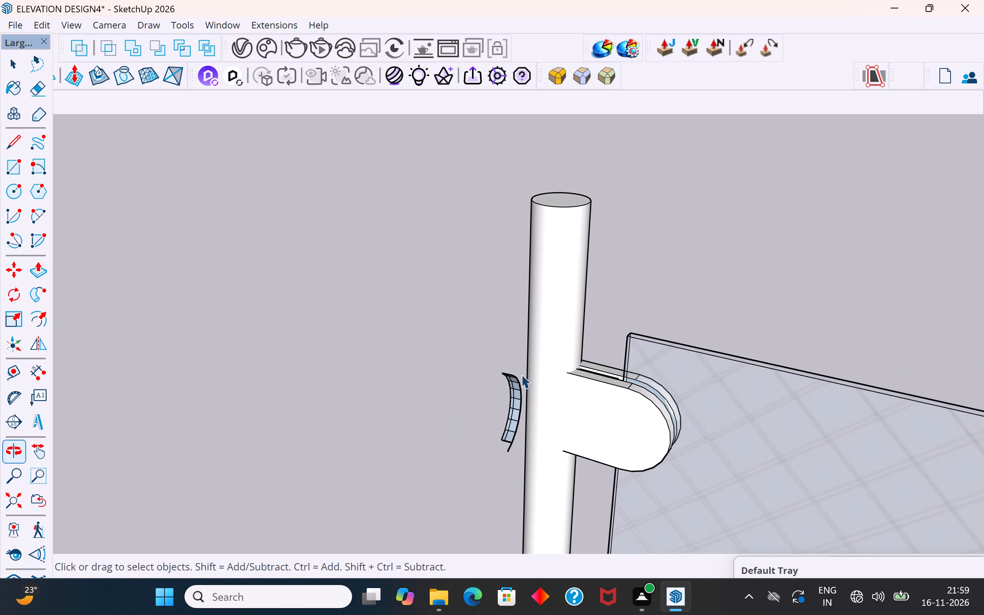
scroll(535, 412, "up", 4)
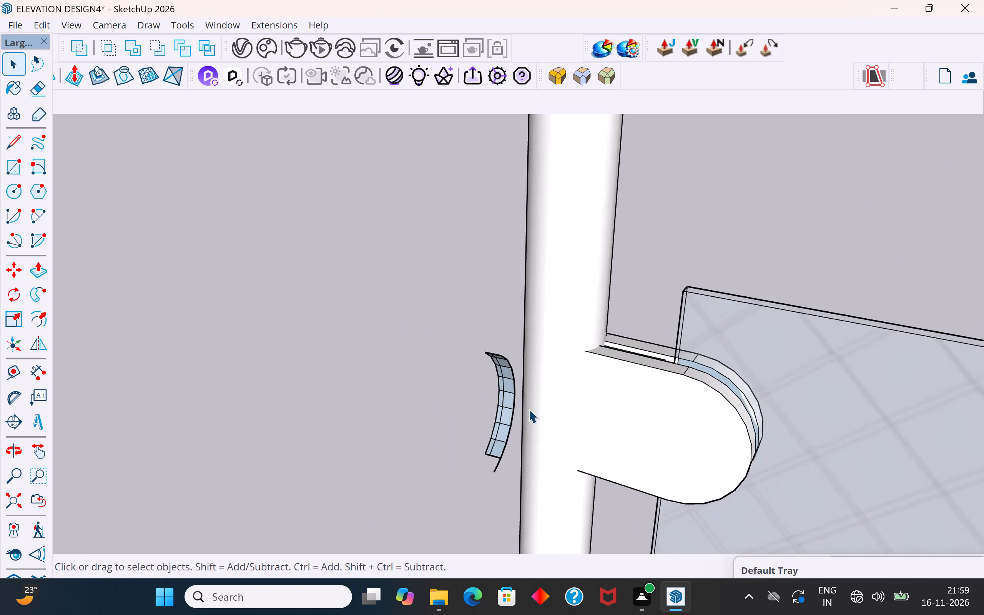
scroll(529, 409, "up", 1)
left_click_drag(514, 320, 426, 505)
key("Delete")
Delete the small stray rectangular face and its leftover edge on the side wall's floor-slab band, at the open corner.
scroll(665, 311, "down", 12)
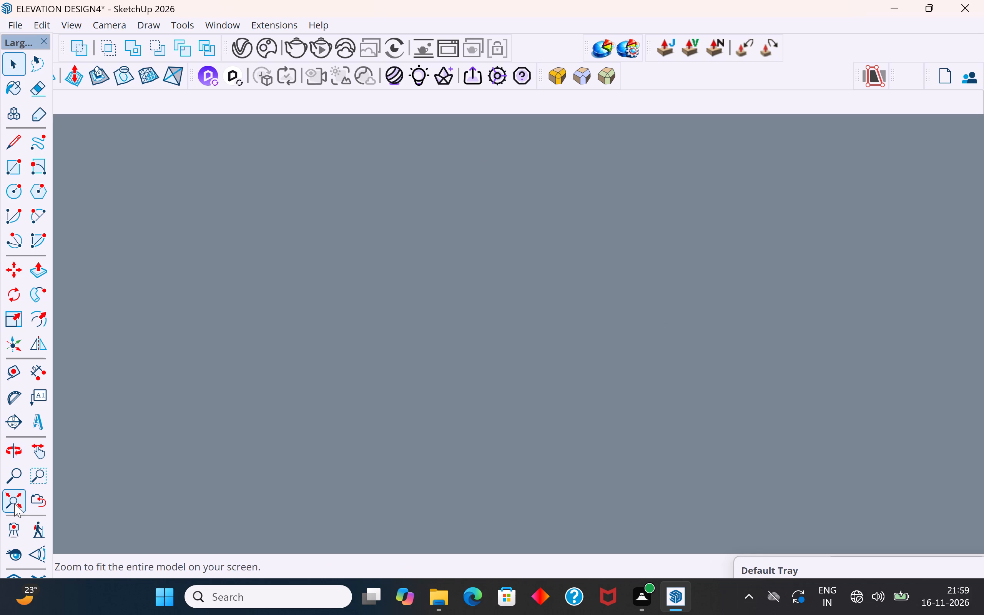
left_click(14, 504)
scroll(584, 349, "down", 4)
left_click(670, 486)
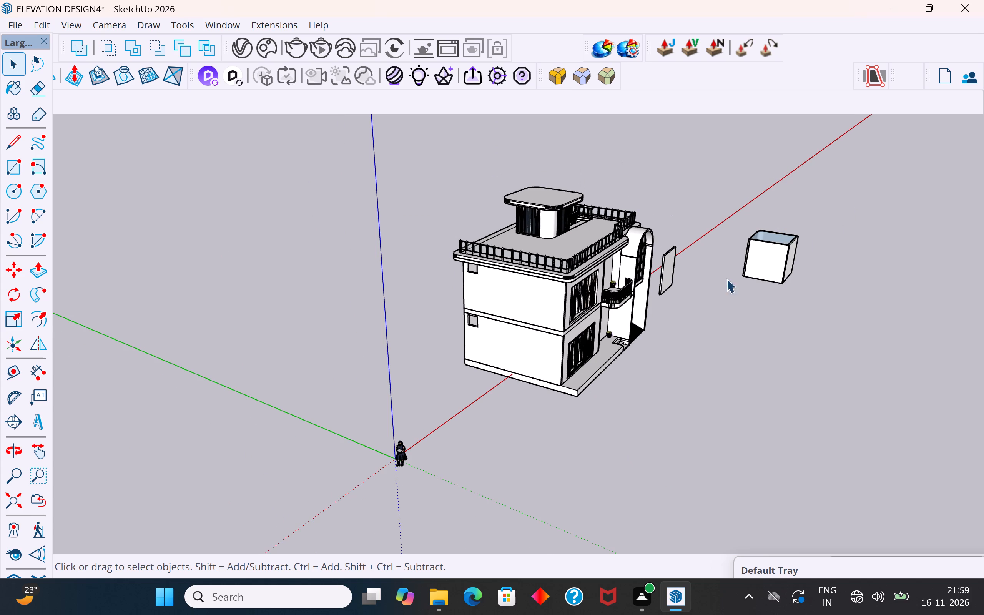
left_click(727, 451)
middle_click_drag(489, 367, 735, 412)
scroll(416, 194, "up", 3)
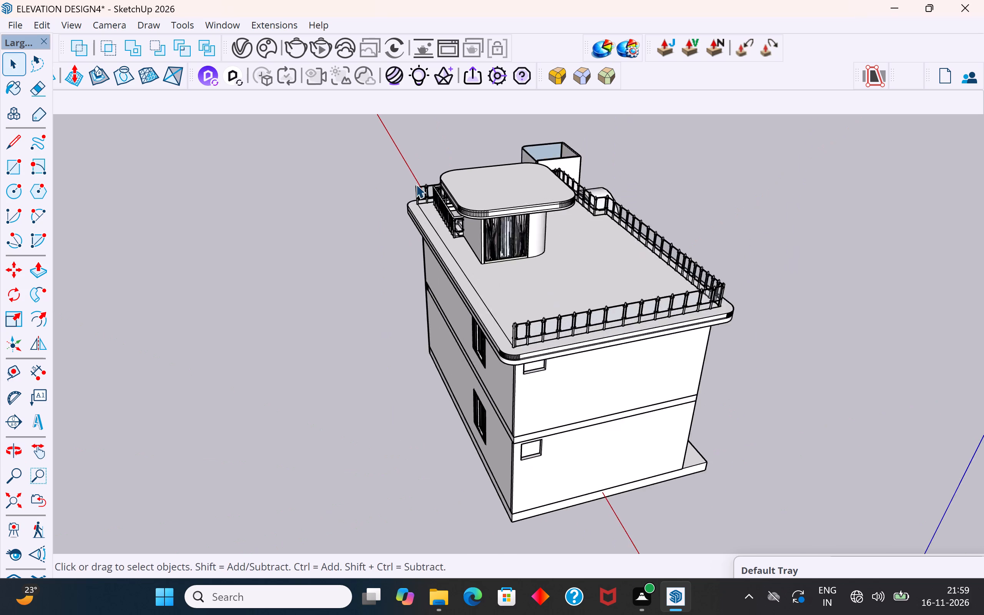
scroll(416, 184, "up", 7)
middle_click_drag(463, 267, 913, 306)
scroll(774, 347, "down", 5)
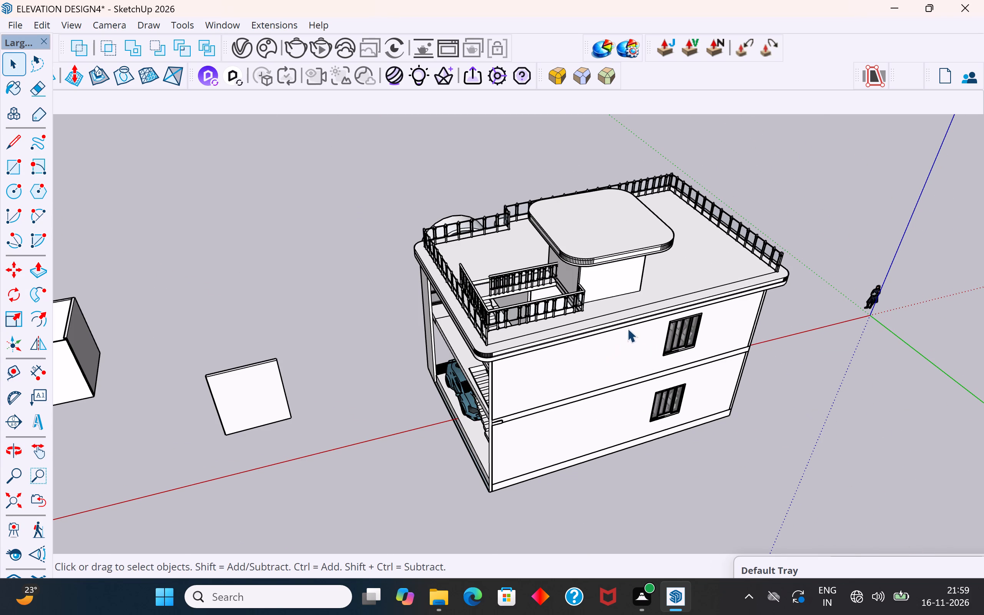
scroll(625, 328, "up", 2)
middle_click_drag(547, 403, 618, 244)
scroll(489, 399, "up", 3)
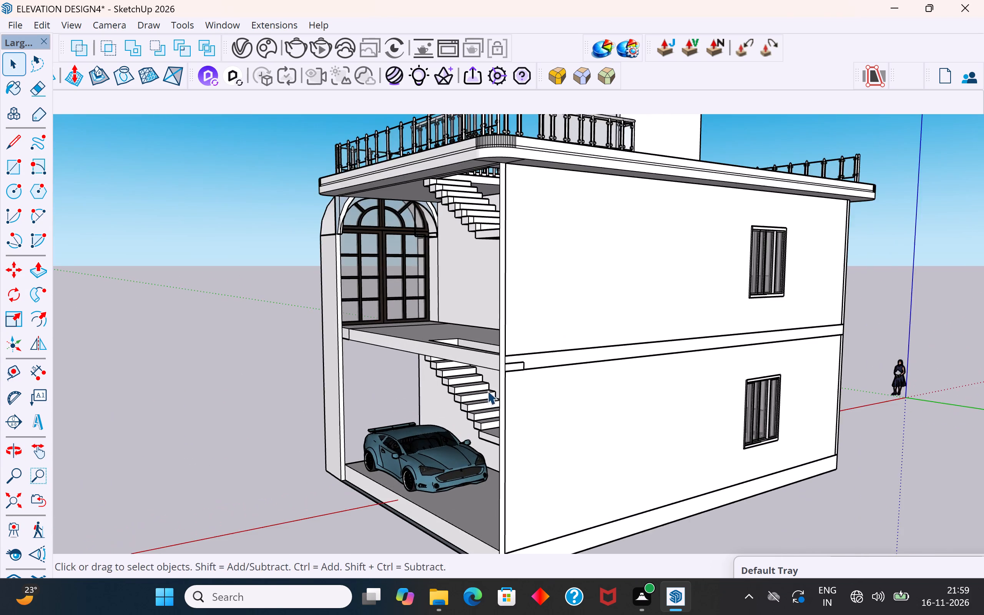
scroll(487, 391, "up", 9)
left_click(521, 362)
left_click(522, 357)
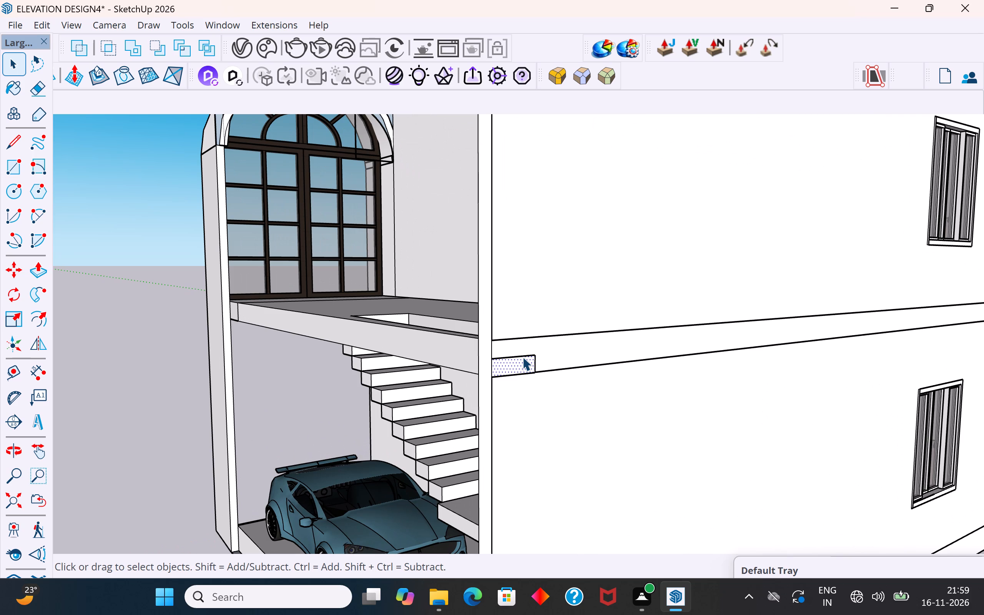
key("Delete")
left_click(533, 363)
key("Delete")
Delete the stray edge across the narrow floor strip between the upper floor's stair opening and the side wall.
scroll(536, 373, "down", 6)
middle_click_drag(526, 378, 902, 248)
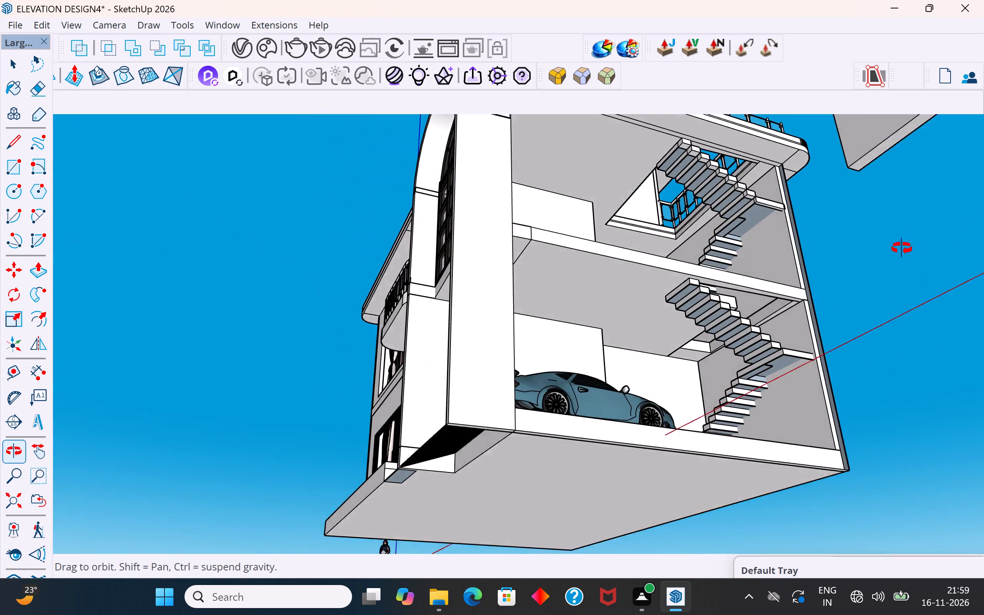
middle_click_drag(902, 248, 793, 500)
scroll(792, 506, "up", 5)
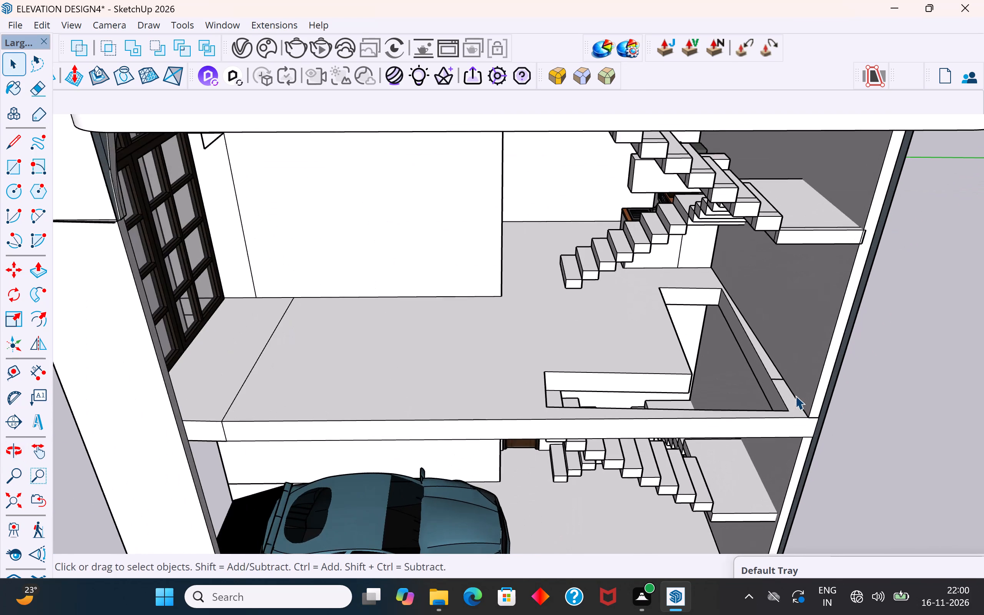
scroll(781, 378, "up", 4)
left_click(779, 379)
key("Delete")
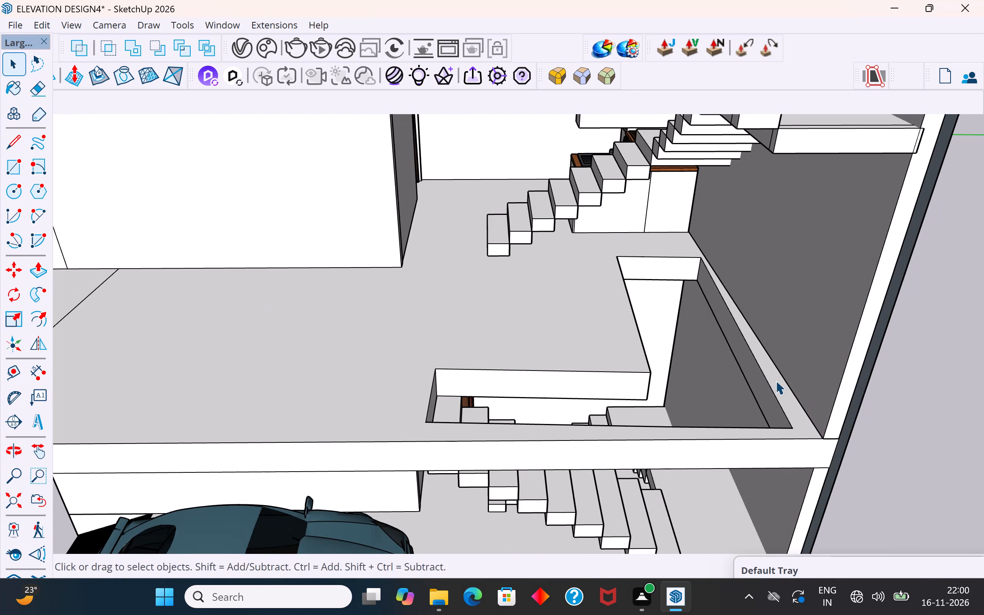
Examine the upper staircase's landing and the stair openings where they meet the side wall.
middle_click_drag(776, 381, 775, 386)
middle_click_drag(764, 430, 628, 370)
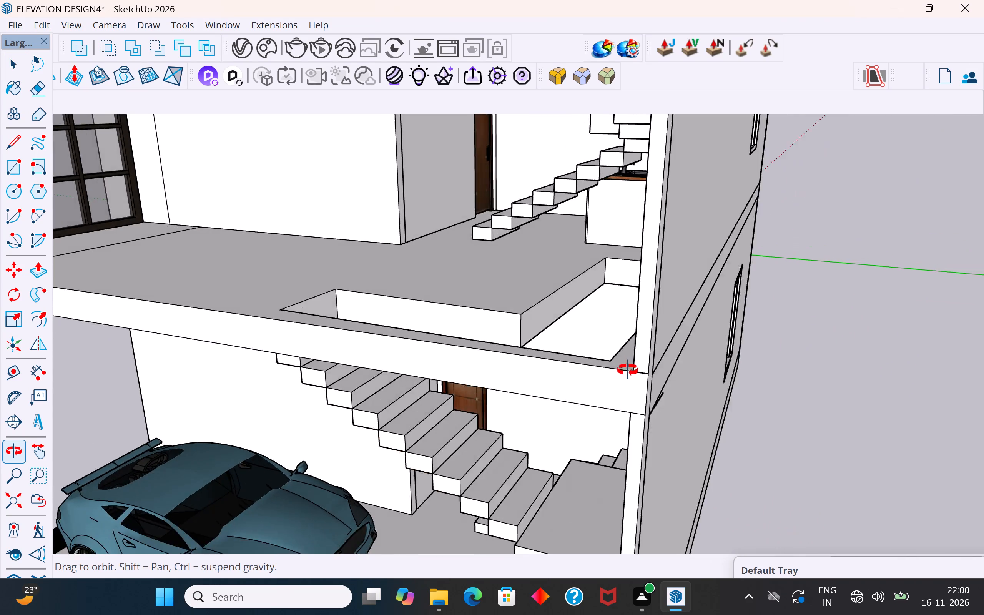
middle_click_drag(628, 370, 621, 424)
scroll(667, 311, "down", 12)
scroll(657, 286, "up", 4)
scroll(643, 250, "up", 5)
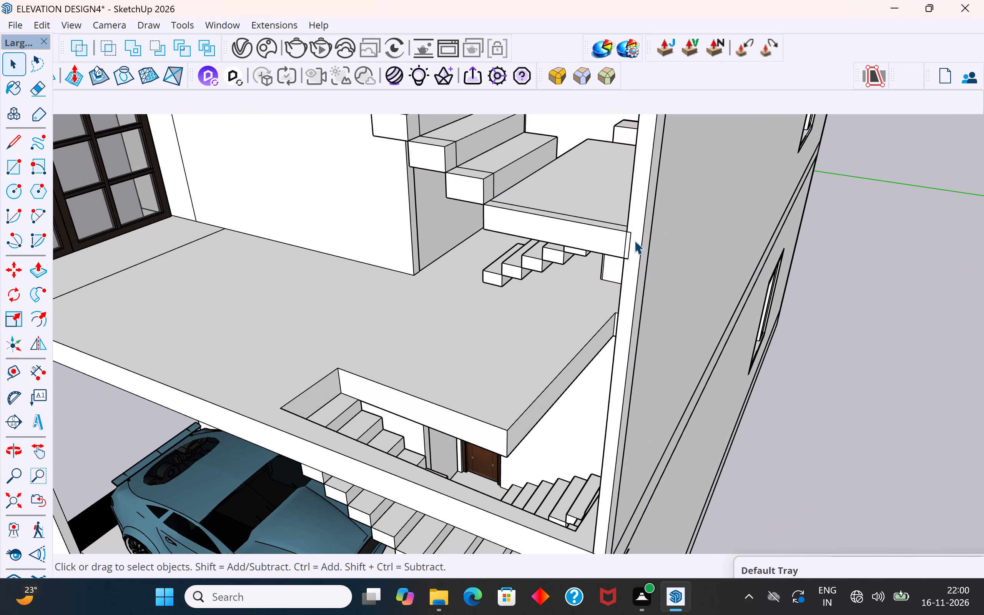
left_click(630, 251)
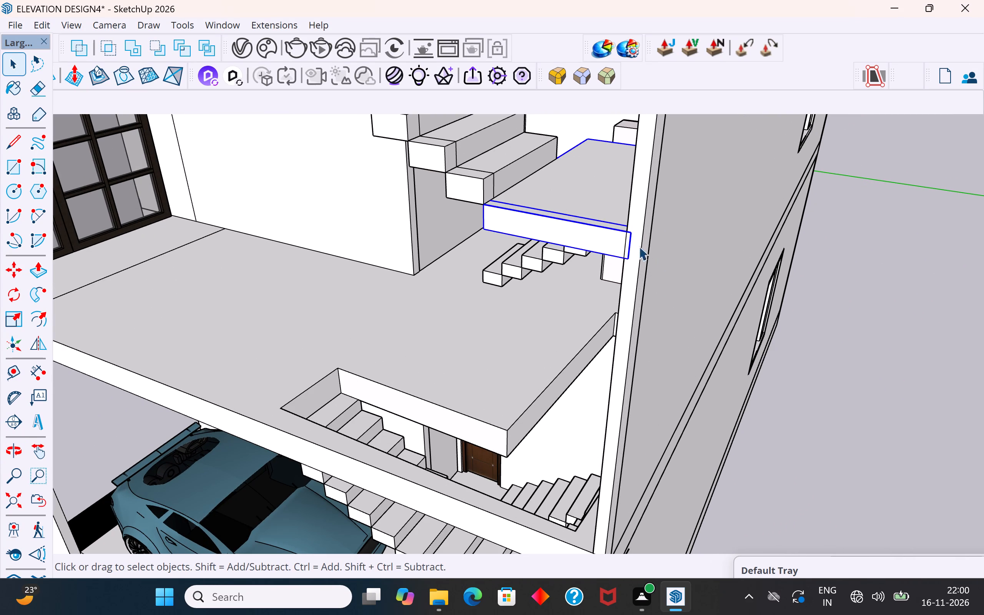
left_click(904, 391)
Start a Type C MAJ Rail, 36" high with 2" run offset and 0" perpendicular offset, placing the first pole beside the terrace's corner end post.
scroll(637, 394, "down", 11)
middle_click_drag(814, 396, 622, 507)
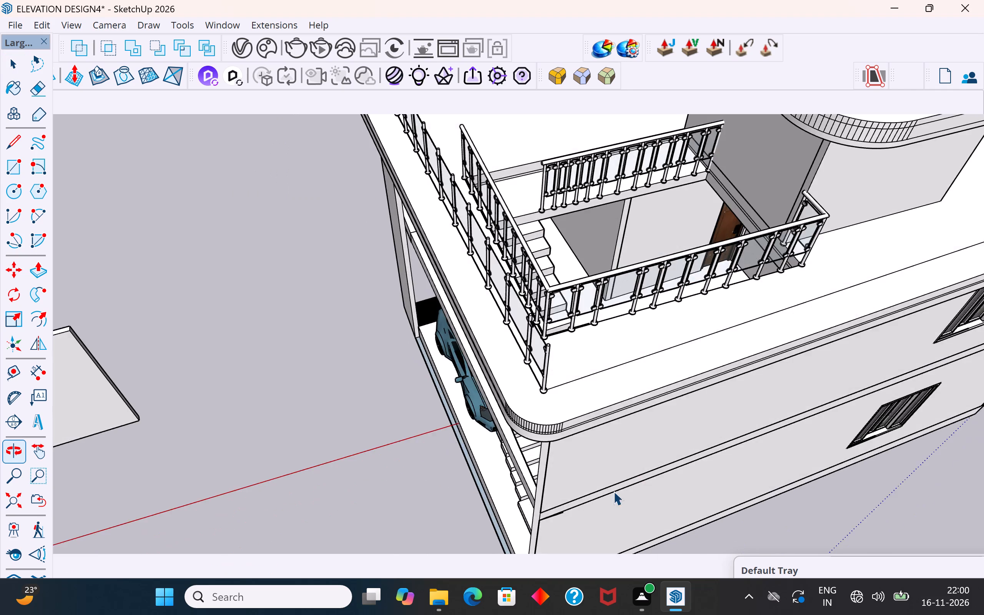
scroll(455, 339, "down", 9)
scroll(814, 278, "up", 6)
middle_click_drag(837, 291, 824, 172)
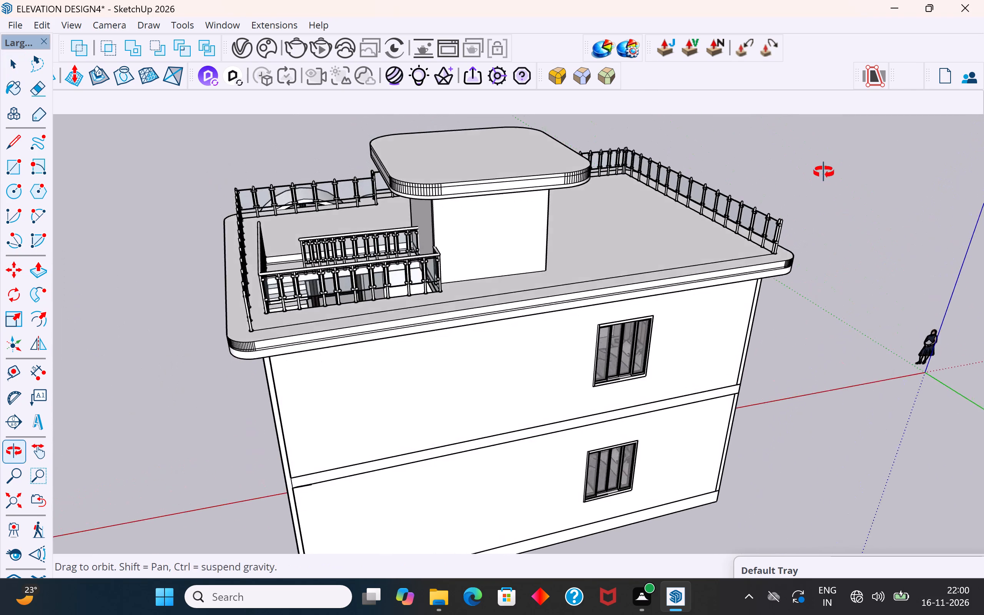
middle_click_drag(824, 172, 813, 238)
scroll(813, 238, "up", 1)
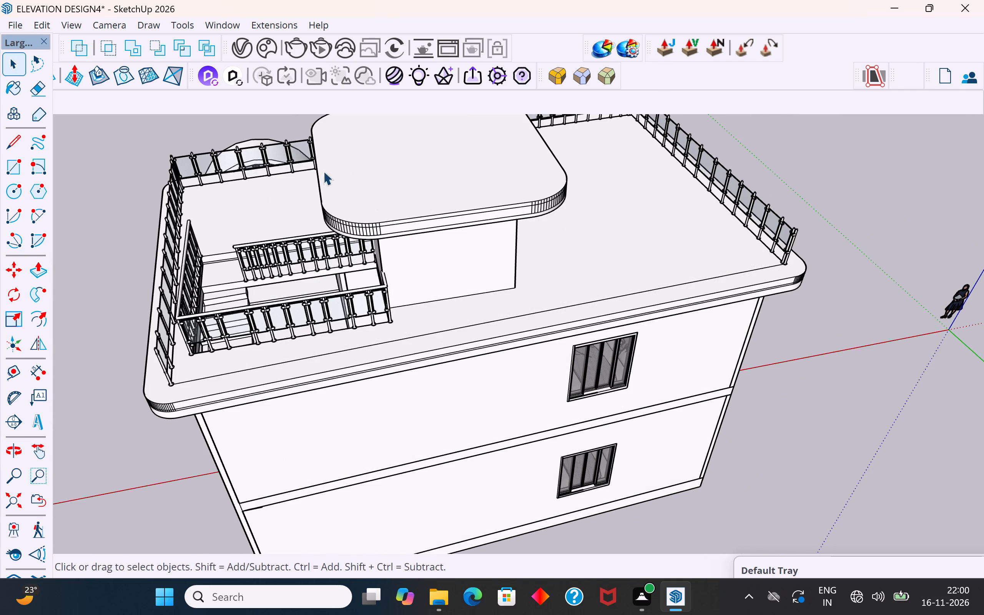
left_click(278, 24)
left_click(292, 221)
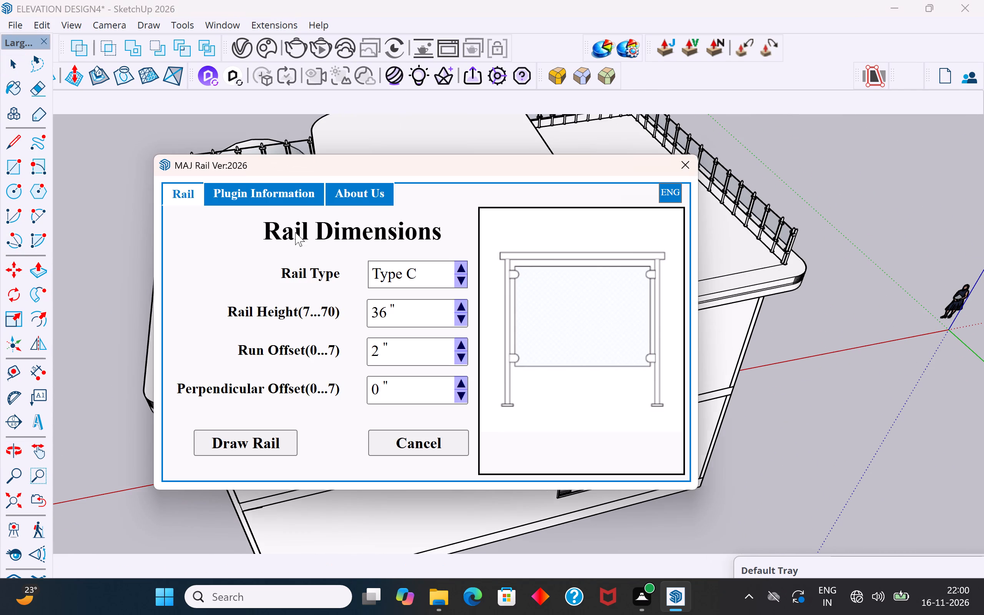
left_click(271, 443)
scroll(163, 389, "up", 11)
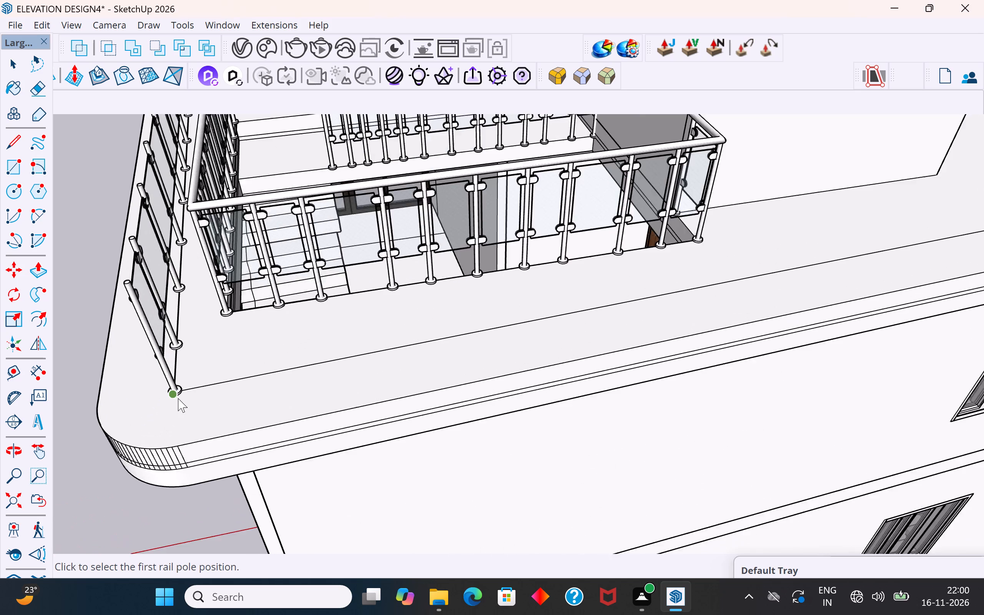
scroll(178, 398, "up", 13)
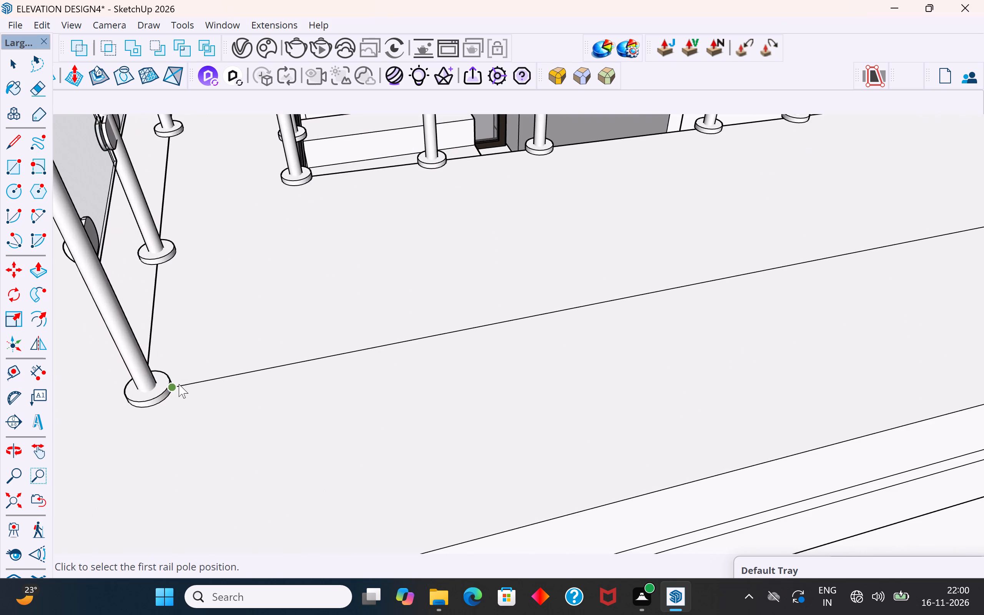
scroll(179, 384, "up", 4)
left_click(179, 384)
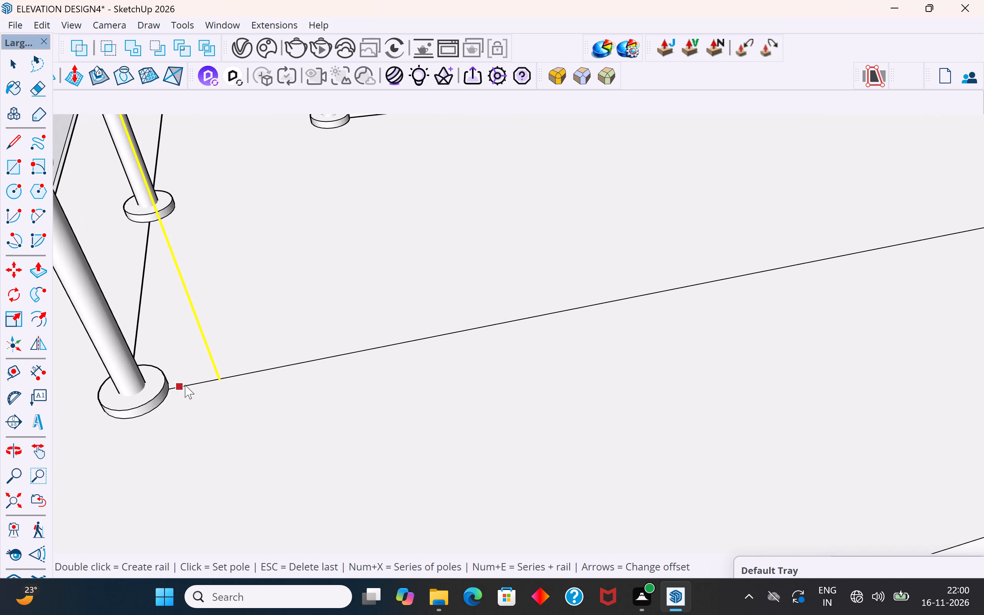
key("Escape")
left_click(173, 389)
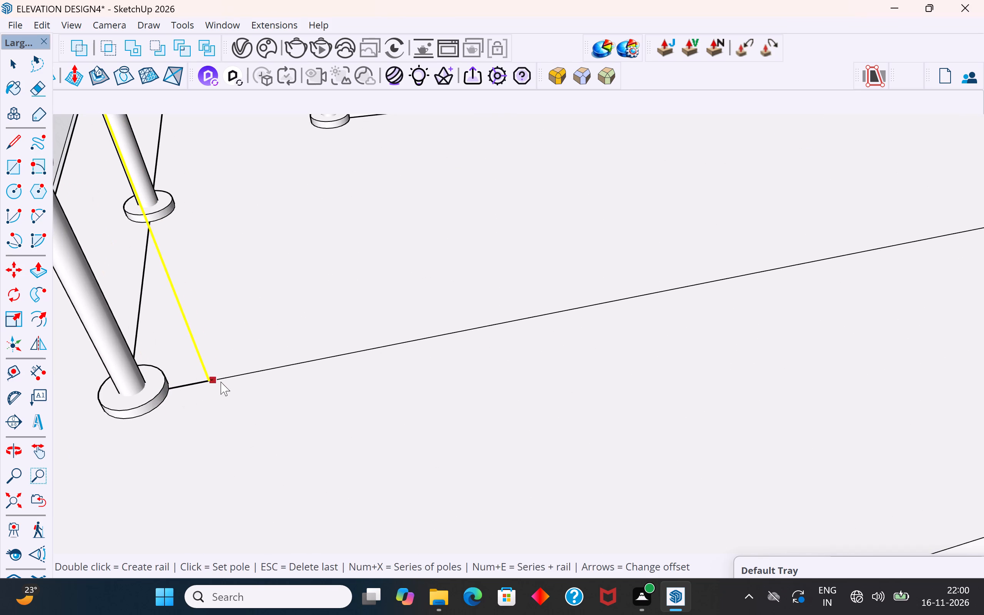
Place eight more rail poles at roughly even spacing along the terrace's side-edge guide line, alongside the stairwell railing.
left_click(327, 362)
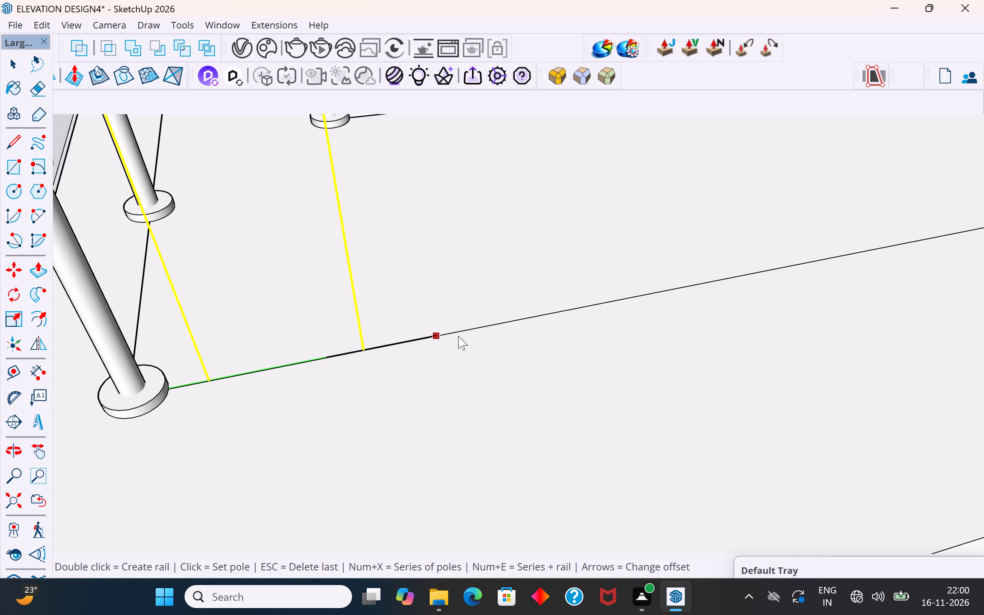
left_click(465, 336)
scroll(575, 307, "down", 8)
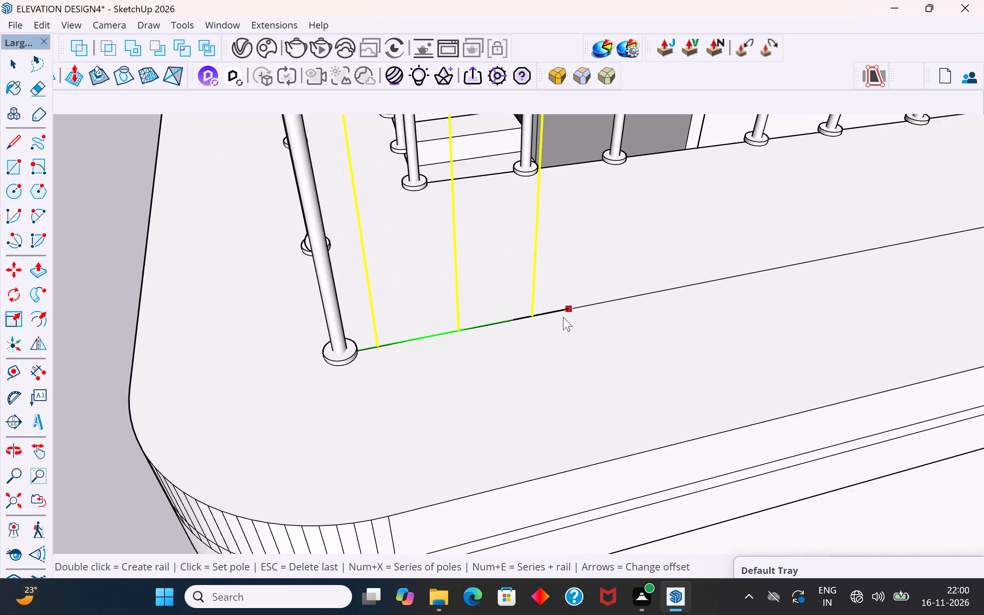
scroll(563, 317, "down", 10)
left_click(579, 309)
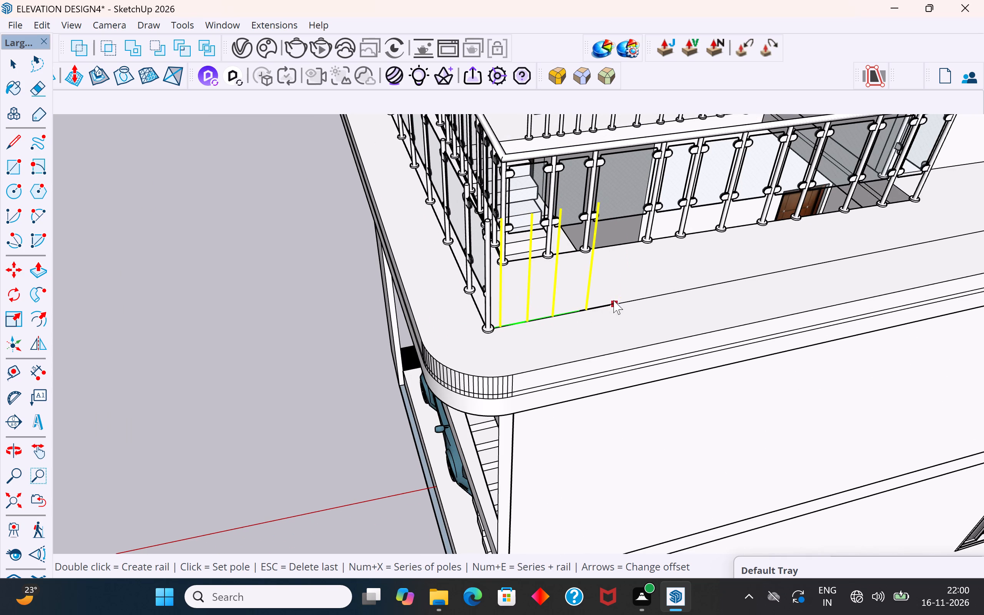
left_click(613, 300)
left_click(652, 296)
left_click(684, 288)
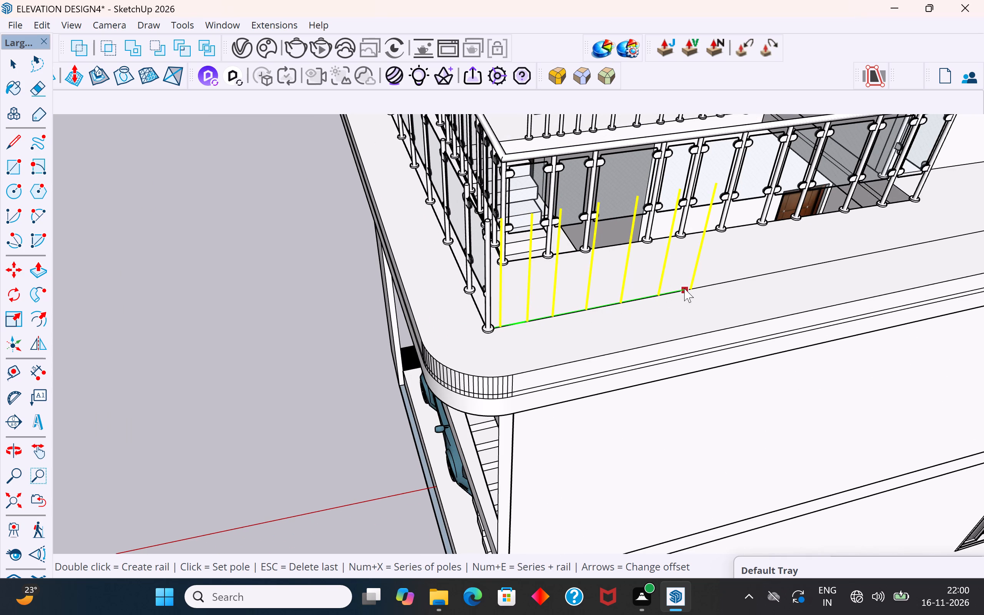
left_click(721, 280)
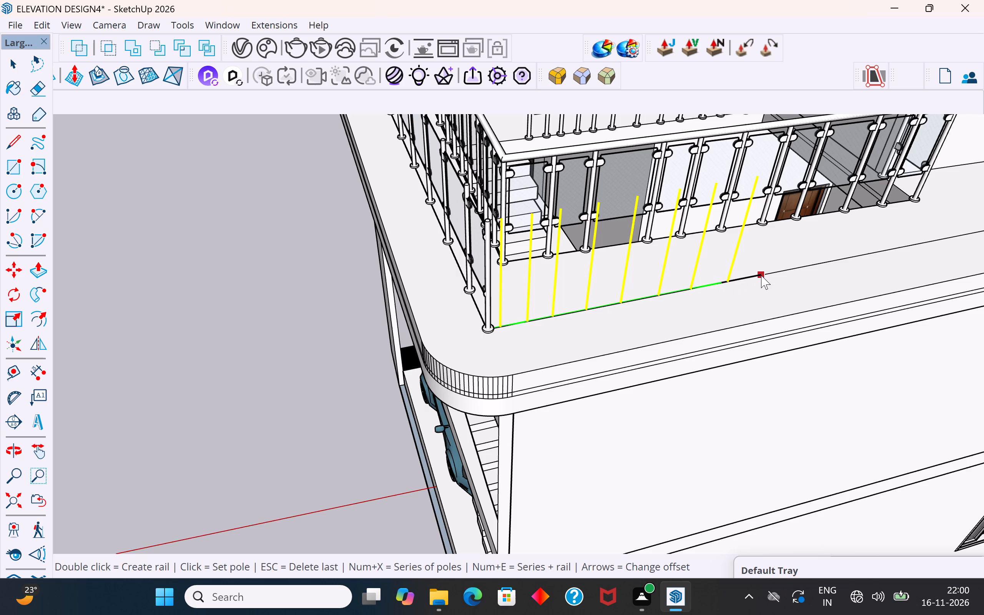
left_click(761, 275)
Place six more rail poles along the same guide line, continuing past the stairwell railing's end.
scroll(492, 352, "down", 9)
scroll(726, 306, "up", 10)
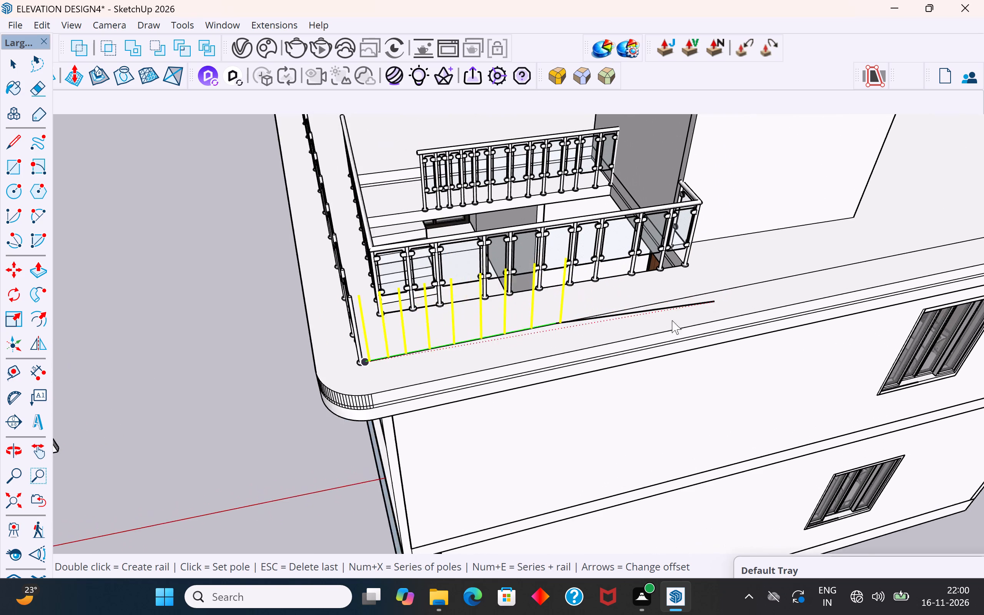
left_click(577, 319)
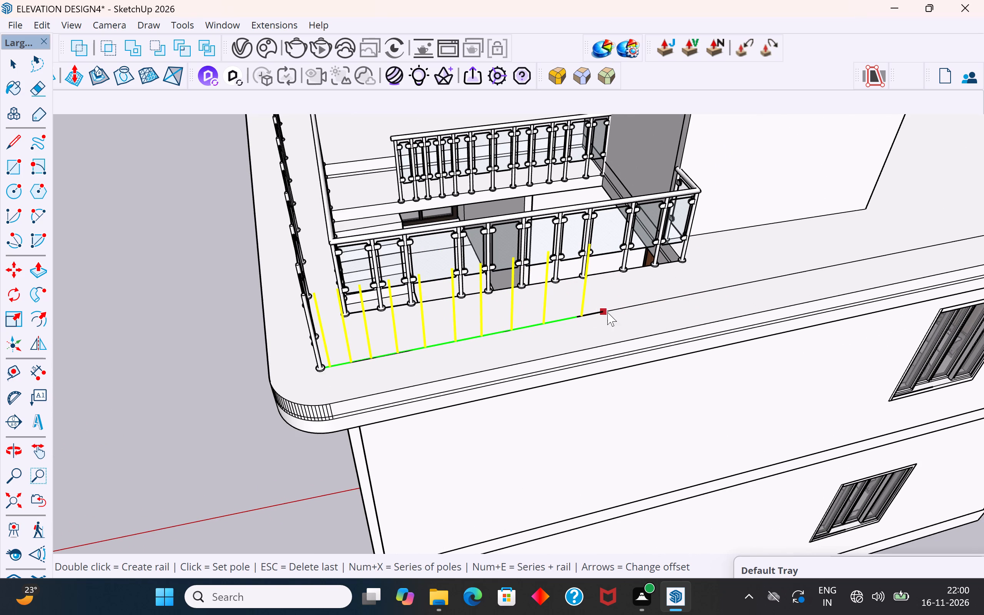
left_click(614, 312)
left_click(655, 303)
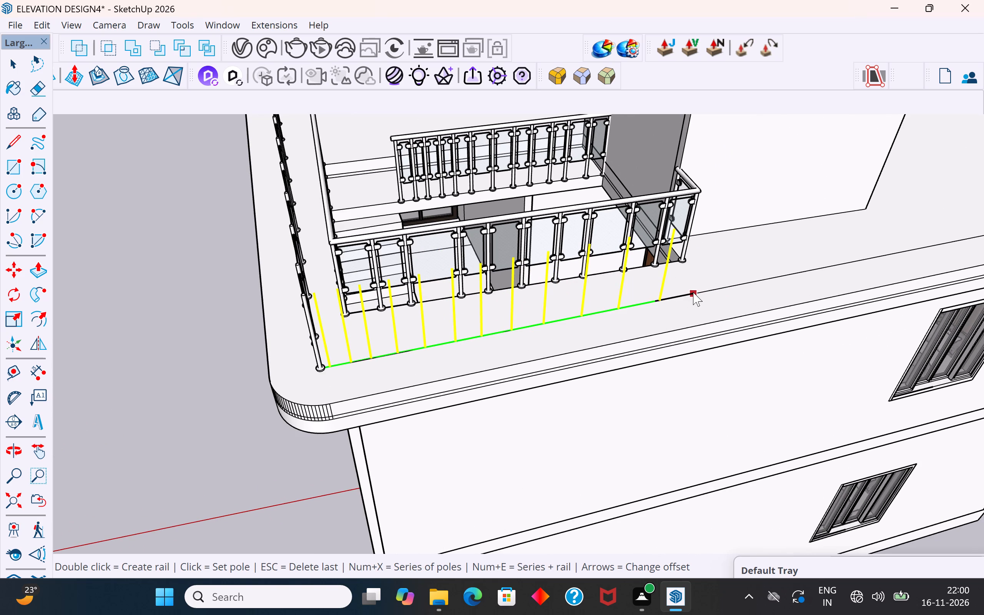
left_click(693, 292)
left_click(735, 287)
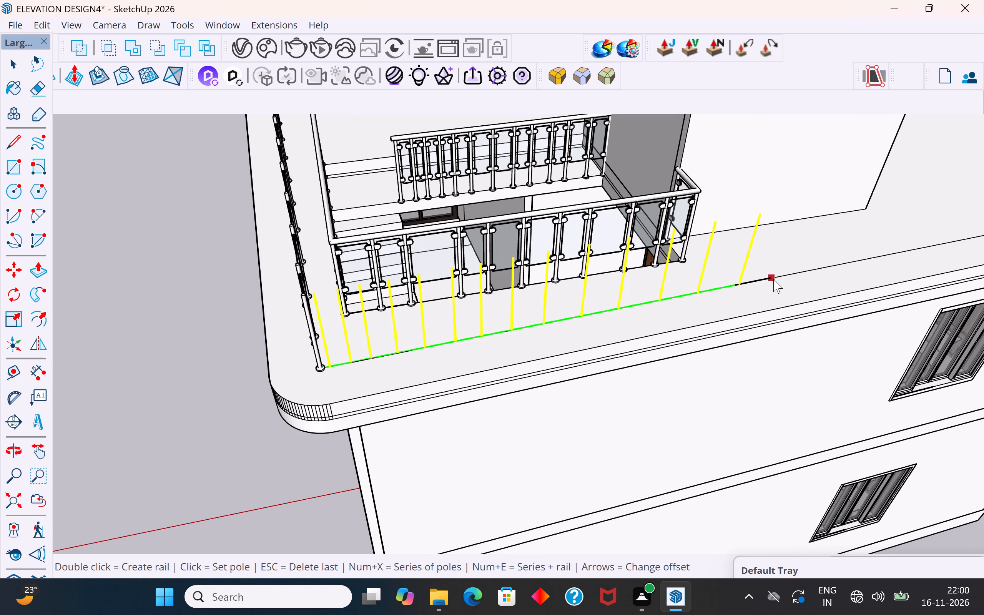
left_click(775, 279)
Place five more rail poles along the line beside the roofed stair room, continuing past its outer wall corner.
scroll(657, 342, "down", 5)
scroll(782, 309, "up", 4)
scroll(417, 400, "down", 6)
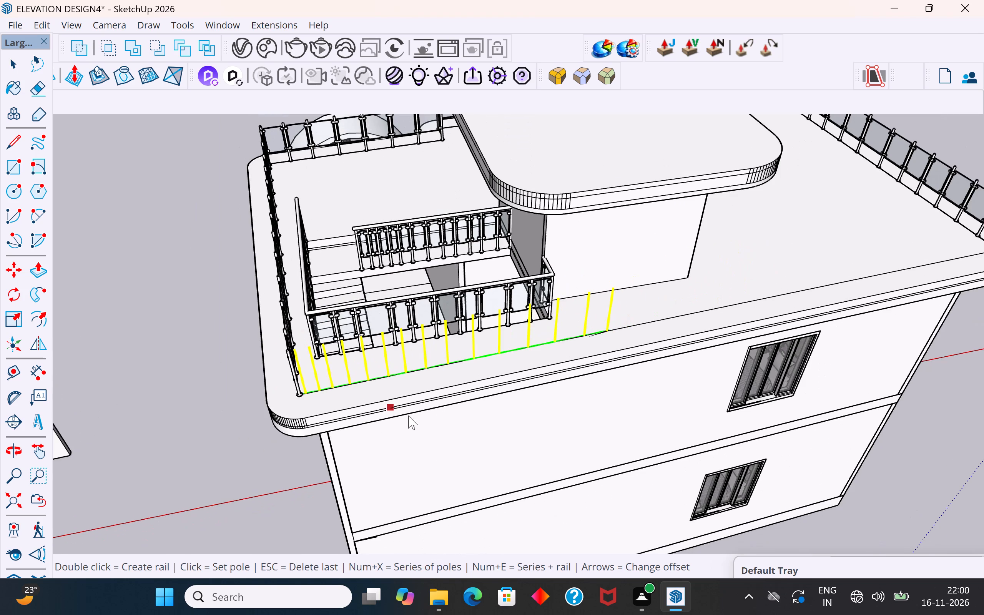
scroll(526, 292, "down", 4)
middle_click_drag(533, 314, 676, 334)
scroll(684, 298, "up", 6)
middle_click_drag(680, 273, 625, 226)
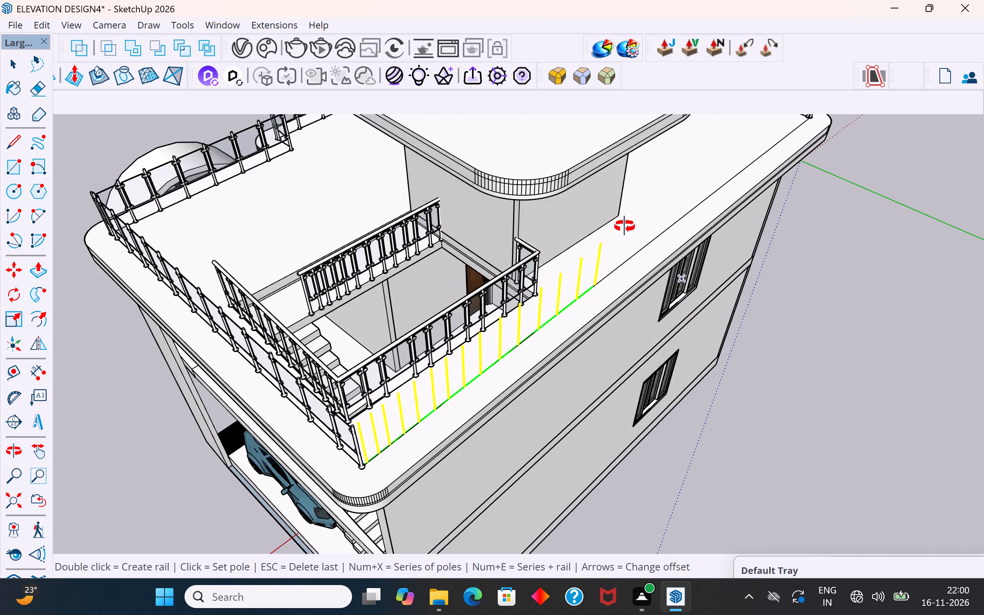
middle_click_drag(625, 226, 600, 203)
scroll(612, 306, "up", 9)
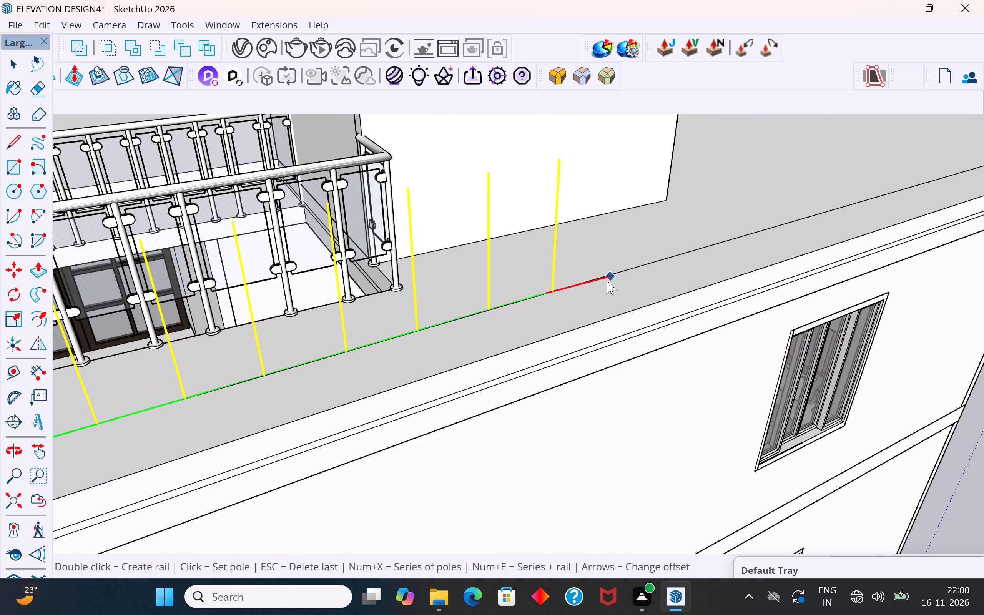
left_click(607, 278)
left_click(656, 265)
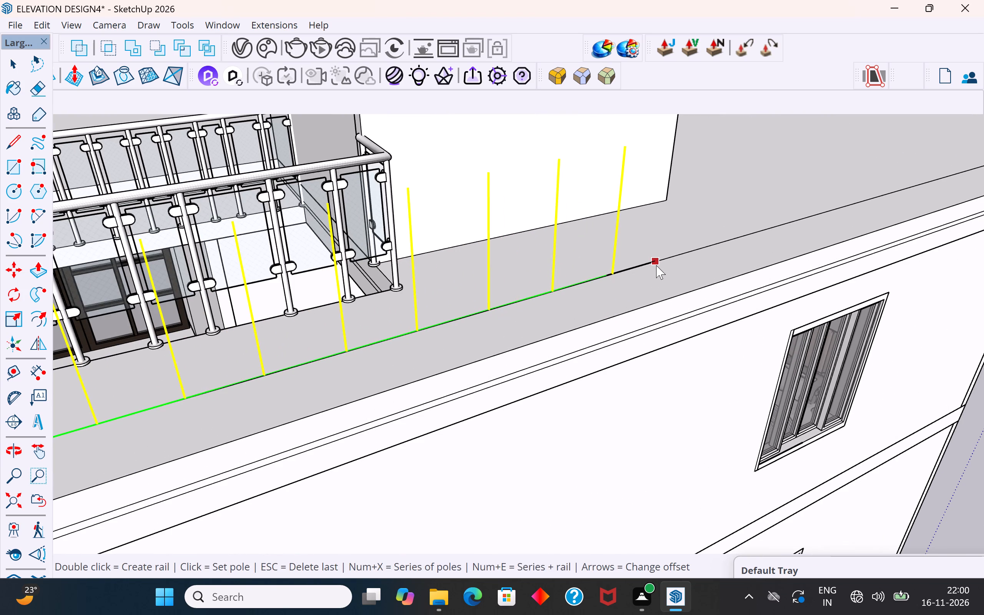
left_click(701, 248)
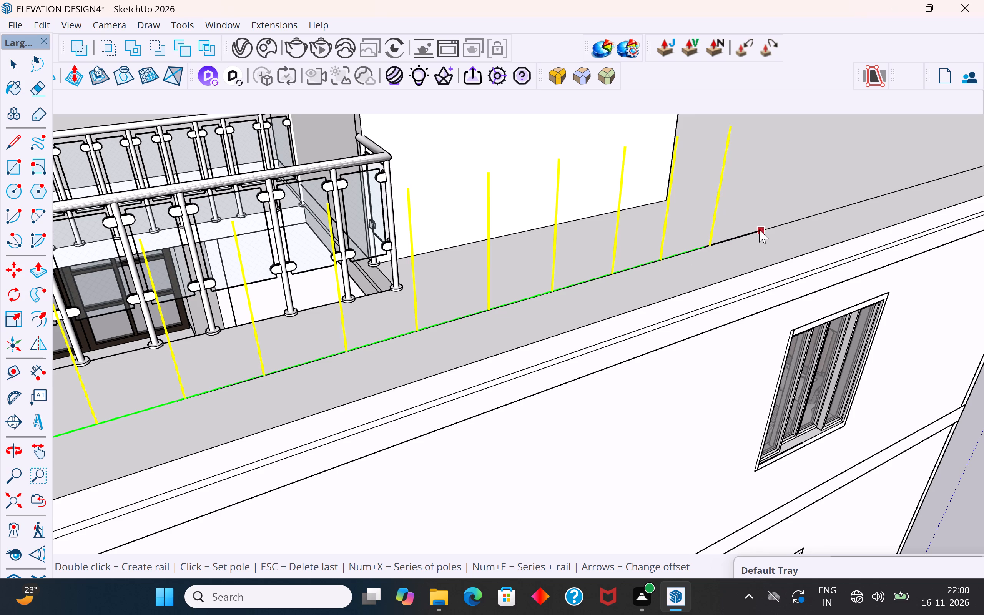
left_click(751, 234)
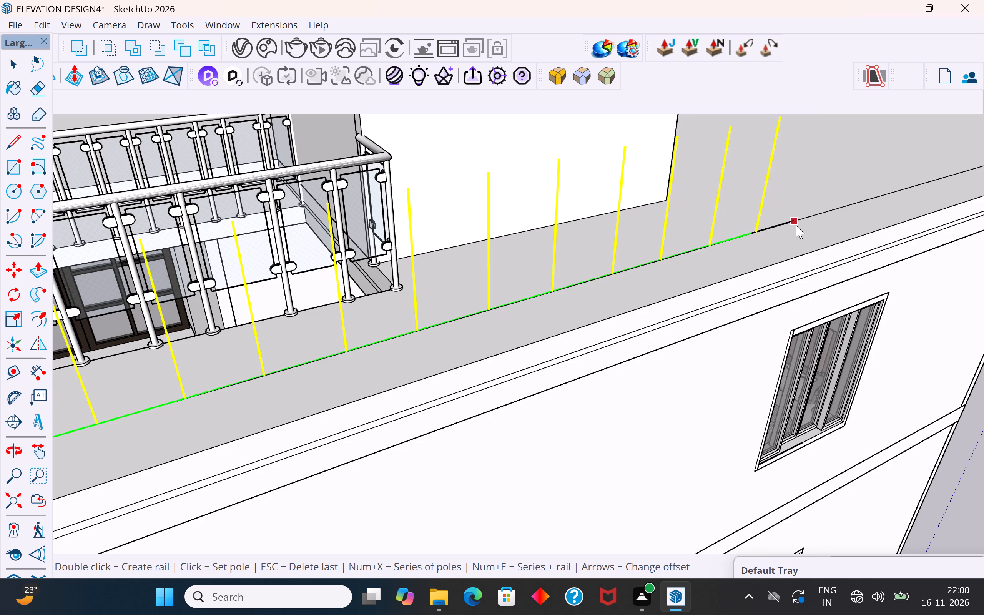
left_click(801, 223)
Place four more rail poles along the terrace's side-edge guide line, beyond the roofed stair room's outer wall corner.
scroll(514, 367, "down", 5)
scroll(549, 279, "down", 5)
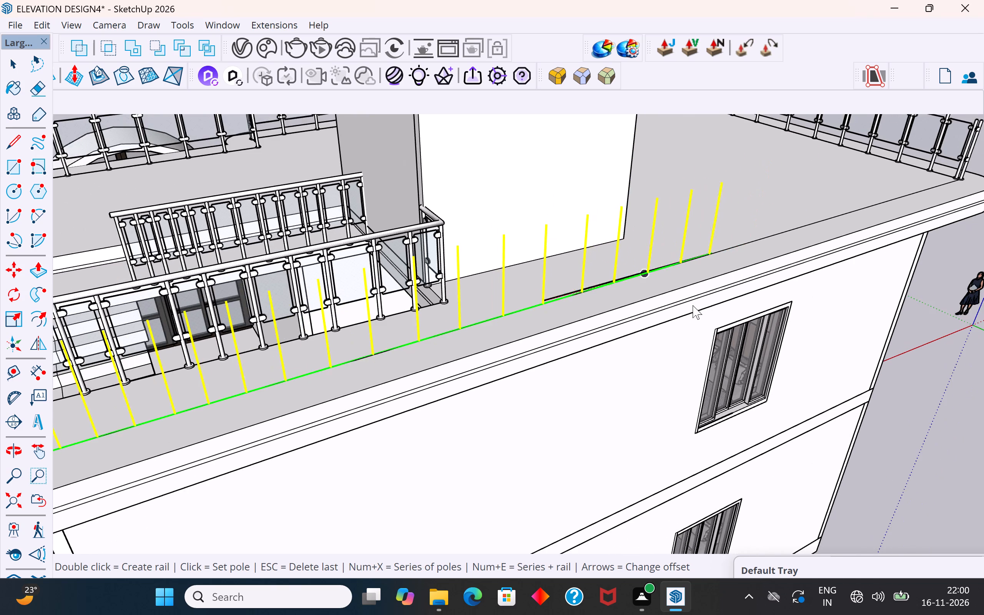
scroll(478, 314, "down", 1)
middle_click_drag(478, 314, 488, 359)
scroll(839, 282, "down", 4)
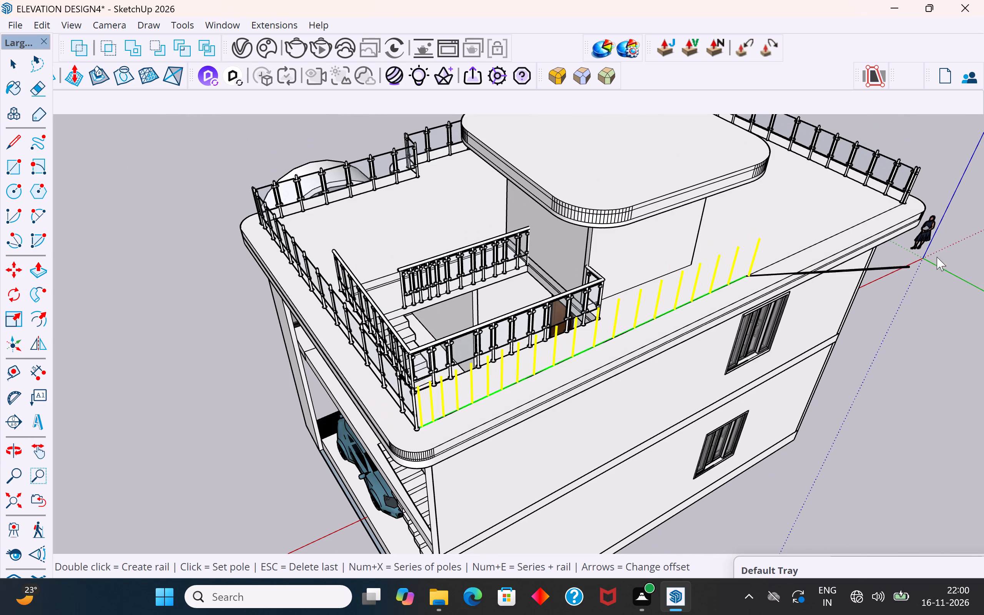
scroll(946, 235, "up", 3)
middle_click_drag(927, 213, 918, 188)
scroll(638, 262, "up", 5)
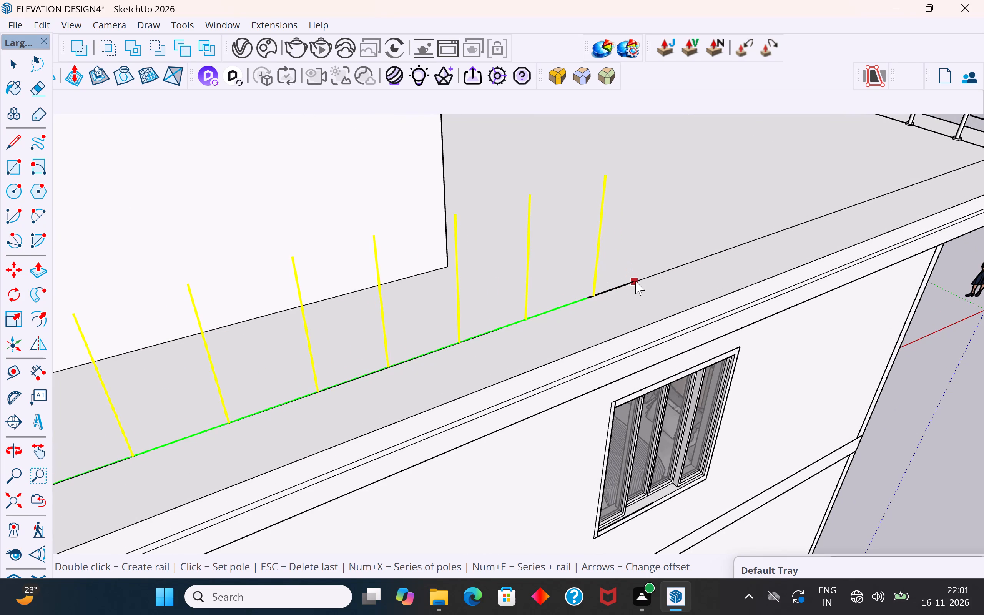
left_click(648, 278)
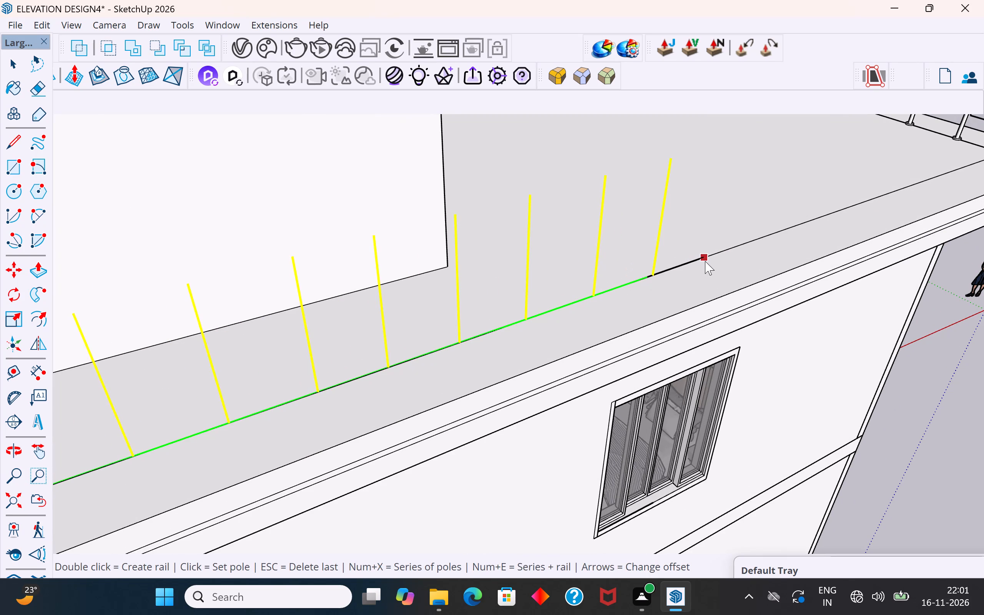
left_click(705, 261)
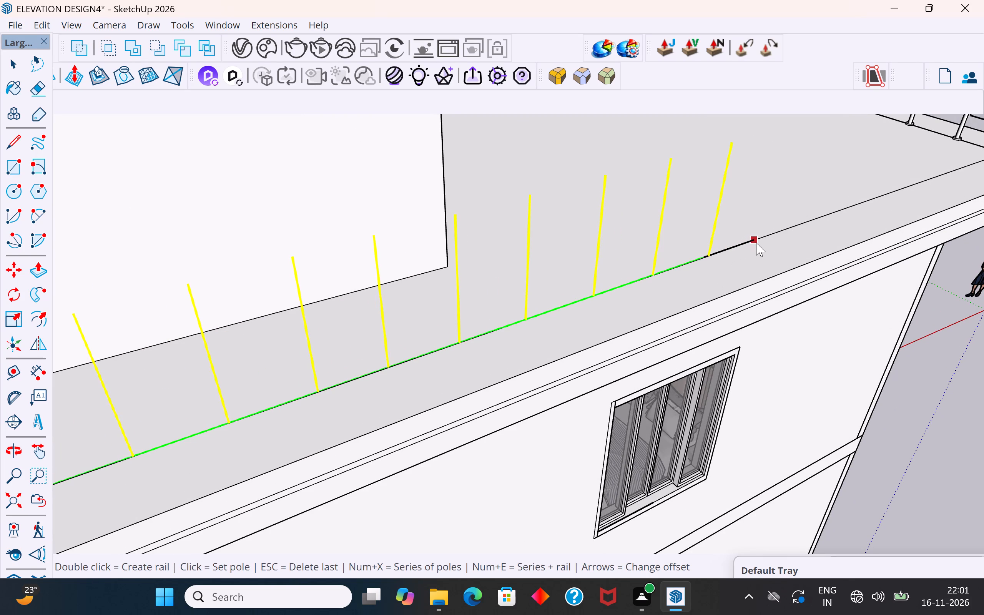
left_click(756, 243)
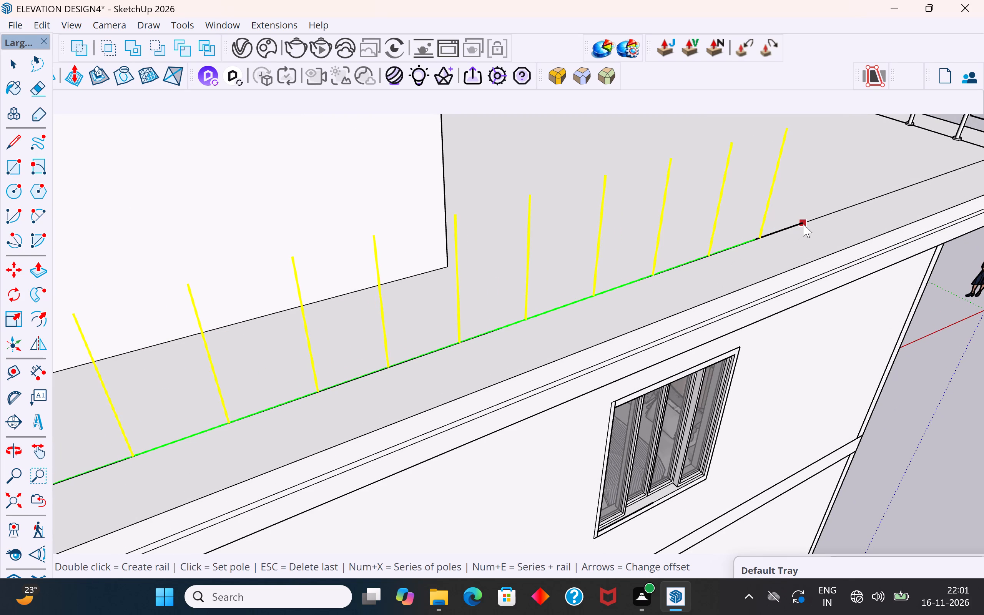
left_click(802, 223)
Place four more rail poles at roughly even spacing along the same guide line, approaching the terrace's far corner railing.
scroll(597, 329, "down", 12)
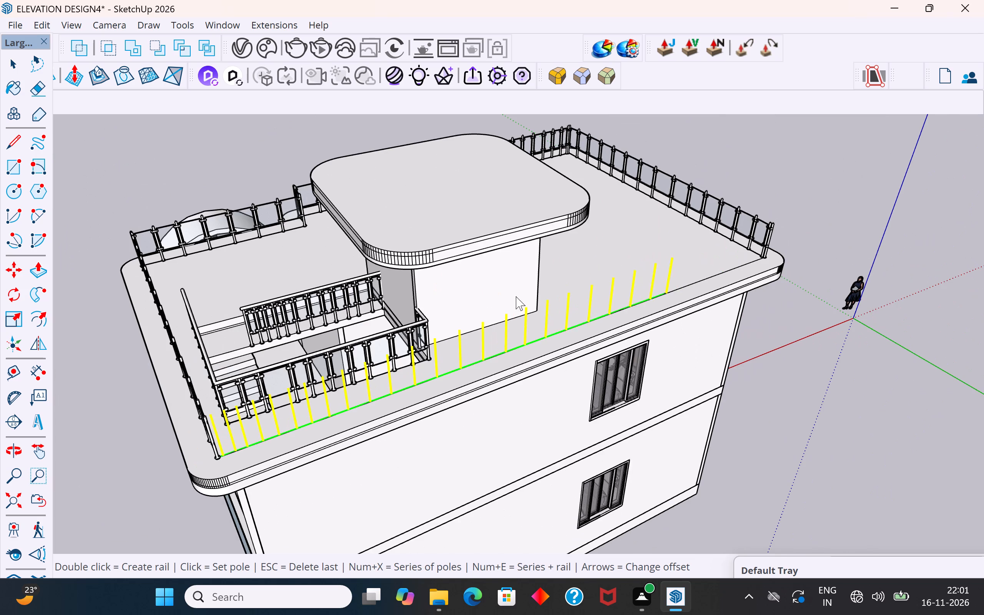
scroll(475, 300, "down", 5)
scroll(837, 282, "up", 7)
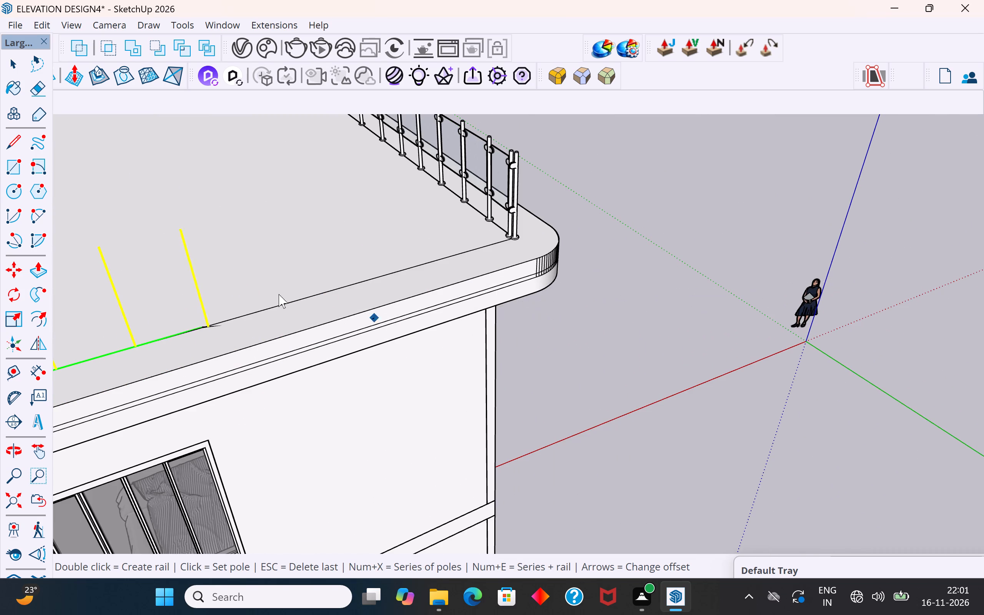
scroll(154, 279, "up", 3)
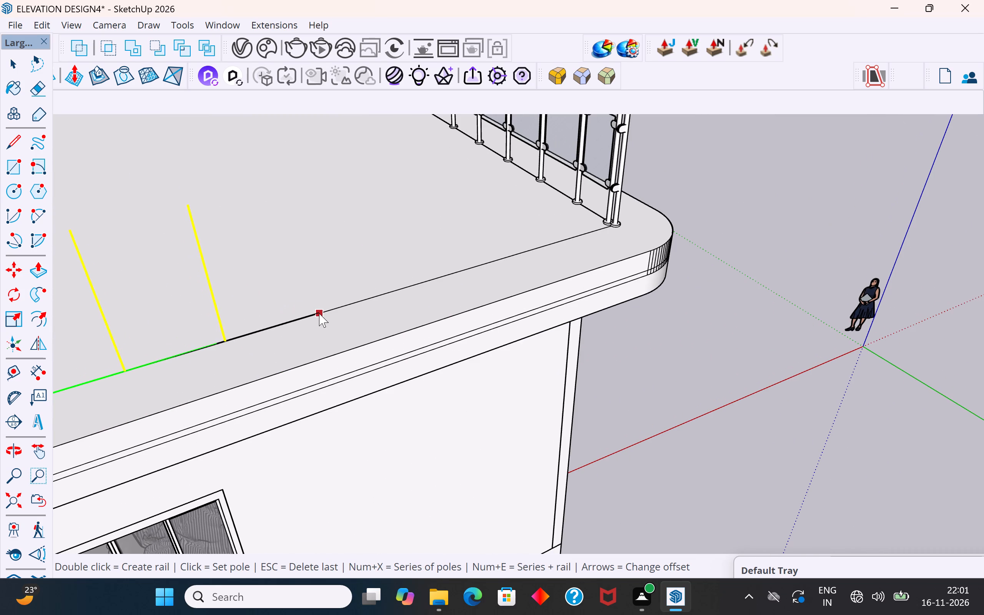
left_click(318, 314)
left_click(414, 289)
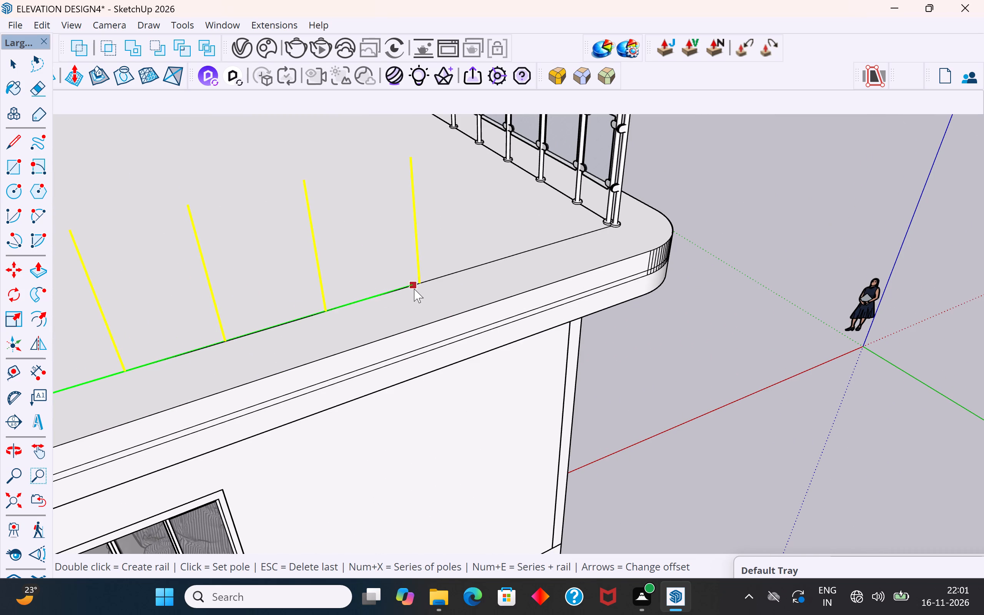
left_click(491, 266)
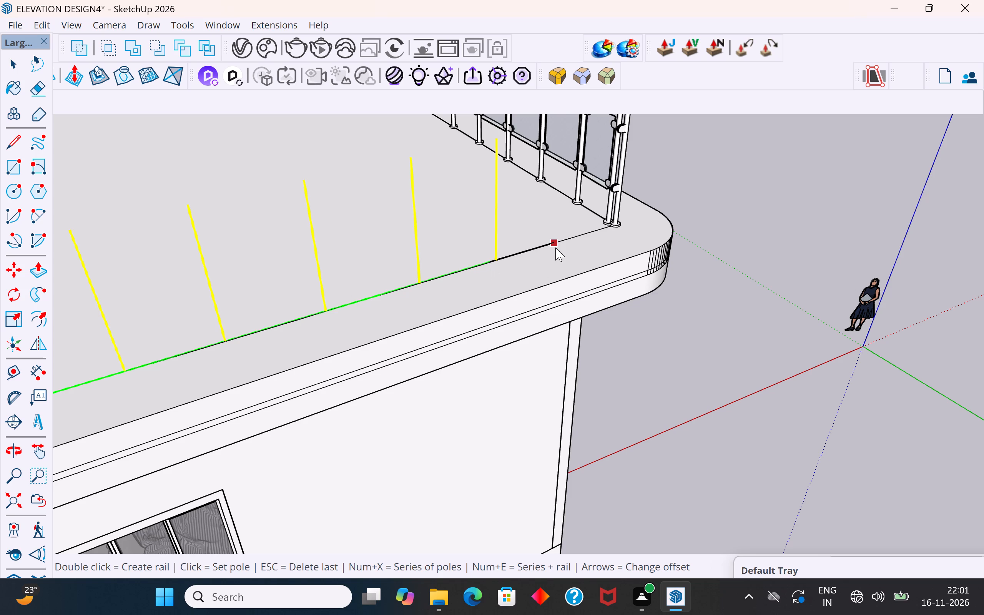
left_click(555, 248)
Set the final pole at the guide line's end beside the far corner end post and create the Type C glass rail.
scroll(601, 230, "up", 4)
middle_click_drag(601, 244, 595, 326)
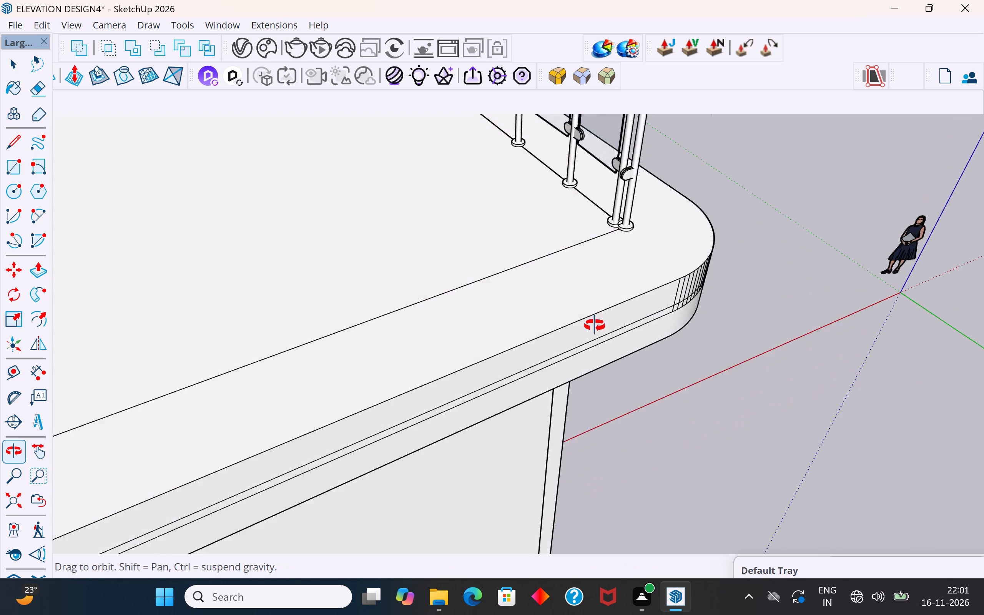
middle_click_drag(595, 326, 594, 334)
scroll(610, 274, "up", 3)
triple_click(622, 233)
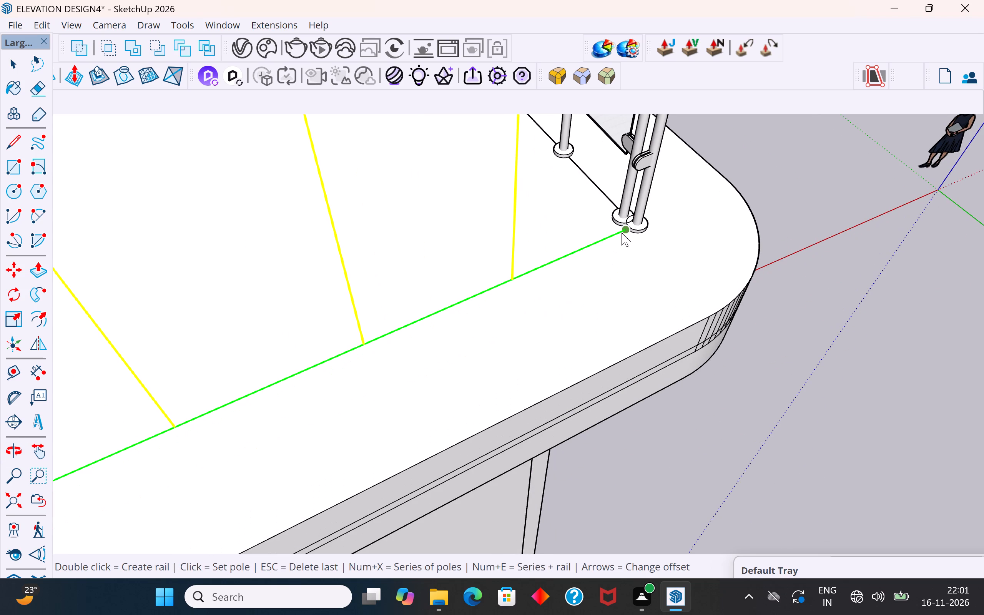
scroll(761, 297, "down", 4)
scroll(612, 386, "down", 4)
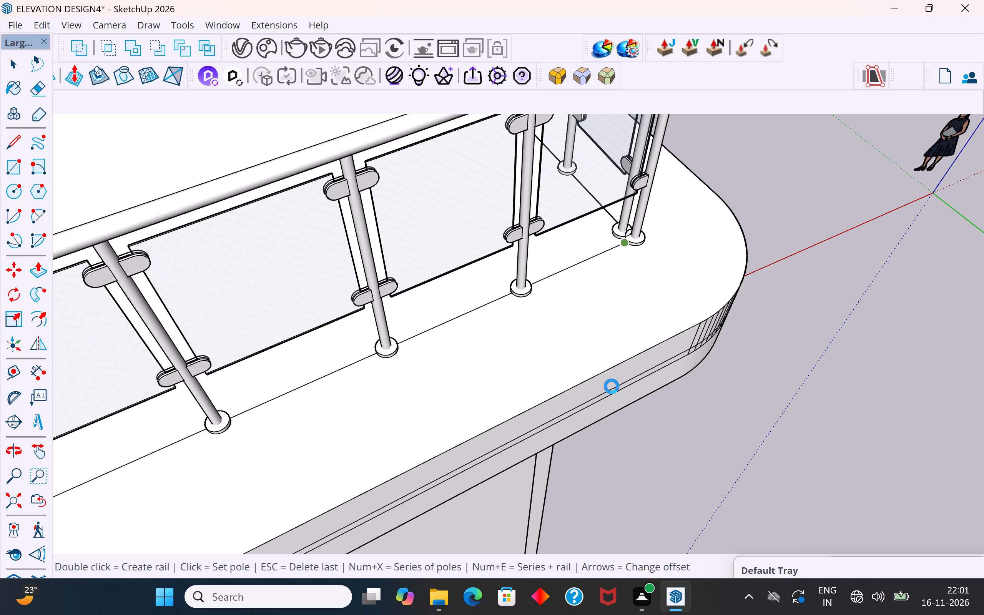
scroll(585, 381, "down", 5)
scroll(719, 319, "down", 13)
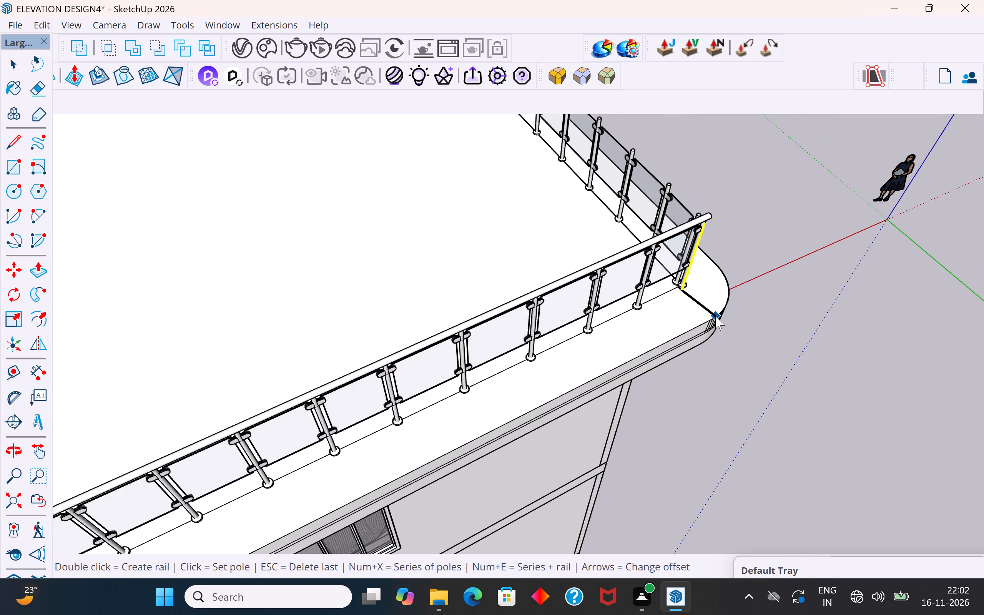
key("Escape")
scroll(750, 380, "down", 4)
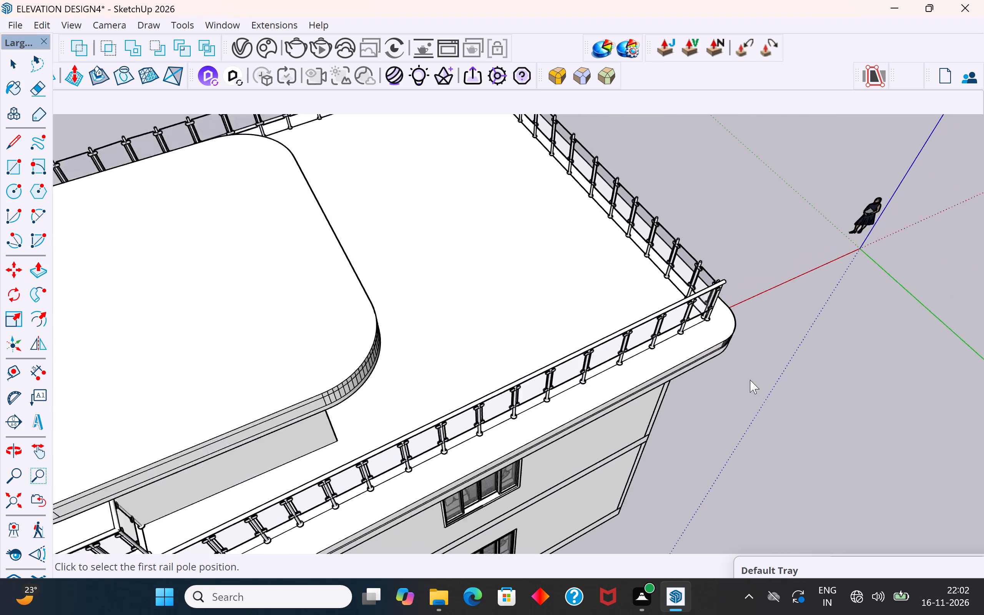
scroll(750, 380, "down", 2)
left_click(10, 62)
left_click(166, 173)
Examine the terrace from all around, checking the perimeter railing and the roofed stair room's placement.
scroll(495, 259, "down", 5)
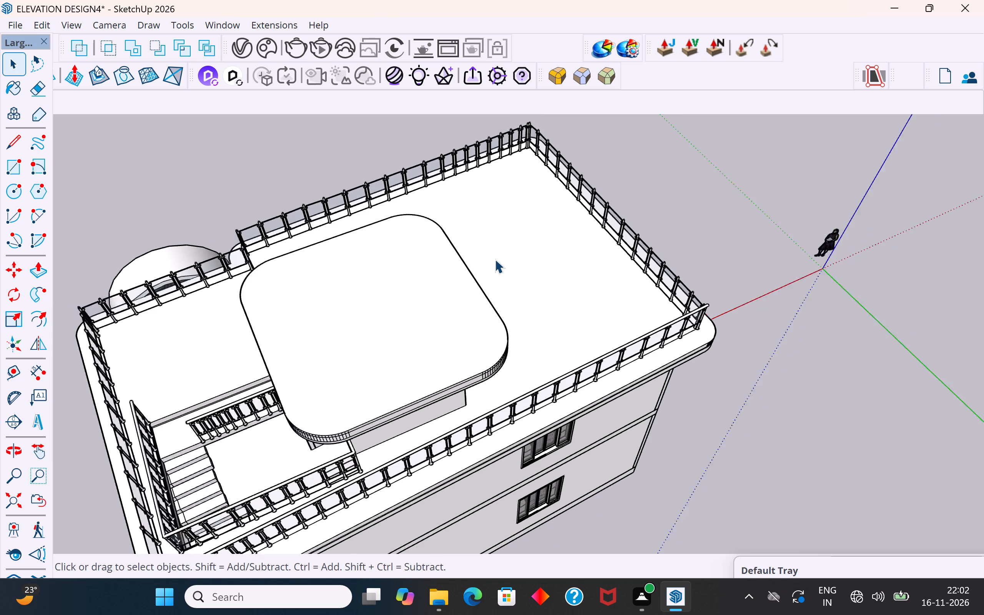
scroll(495, 259, "down", 1)
middle_click_drag(491, 332, 731, 180)
middle_click_drag(499, 352, 877, 361)
middle_click_drag(641, 351, 745, 277)
scroll(537, 301, "up", 4)
middle_click_drag(539, 298, 578, 300)
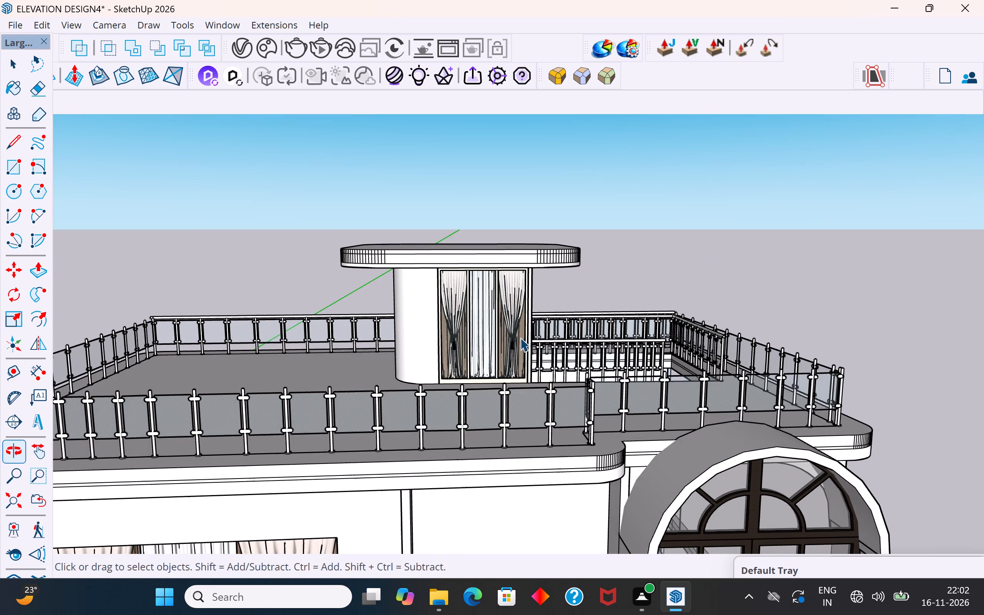
scroll(436, 341, "up", 3)
middle_click_drag(460, 352, 564, 367)
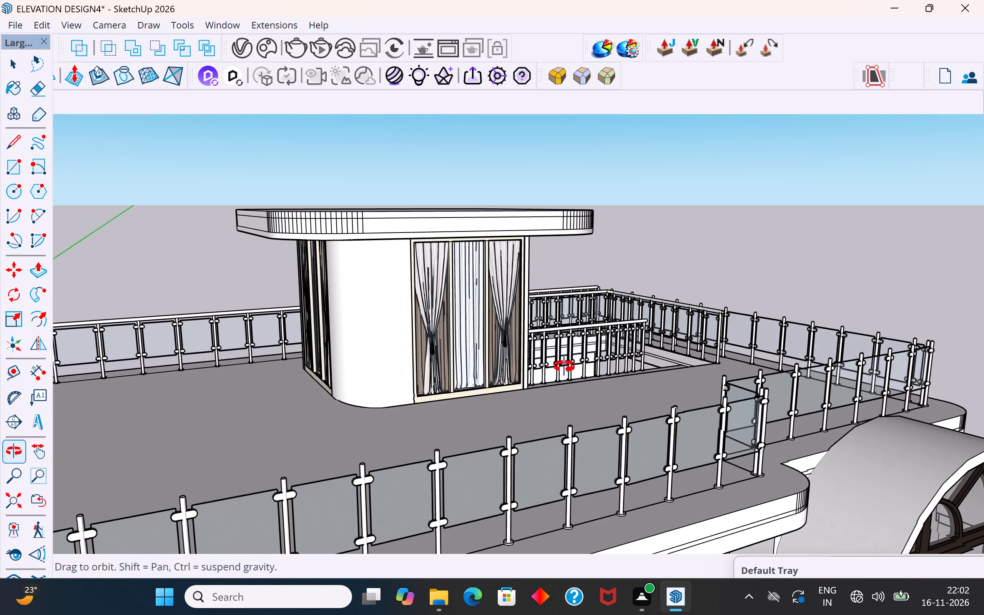
middle_click_drag(564, 367, 580, 389)
scroll(455, 387, "down", 4)
middle_click_drag(446, 401, 668, 414)
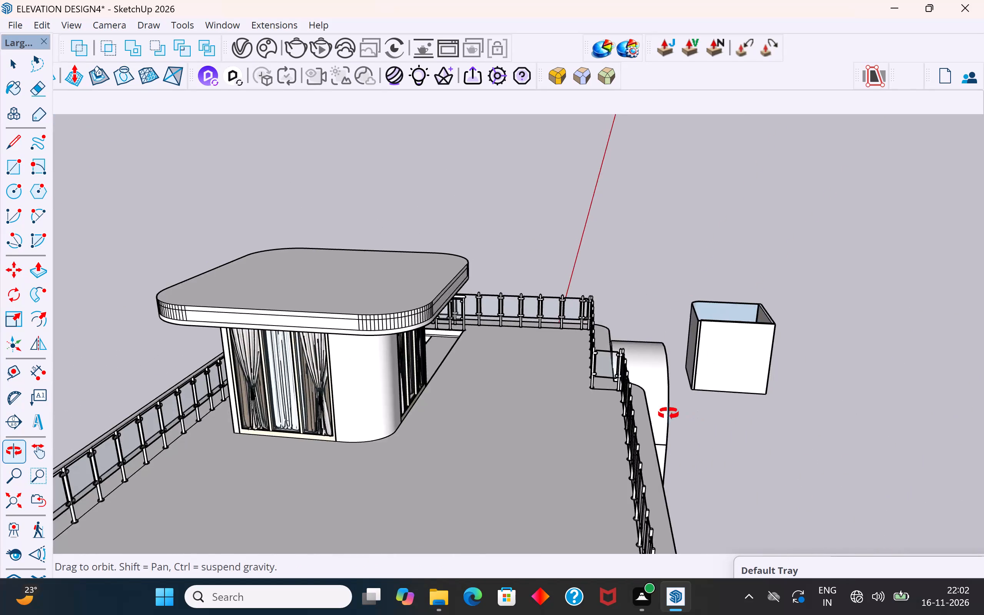
middle_click_drag(668, 414, 643, 409)
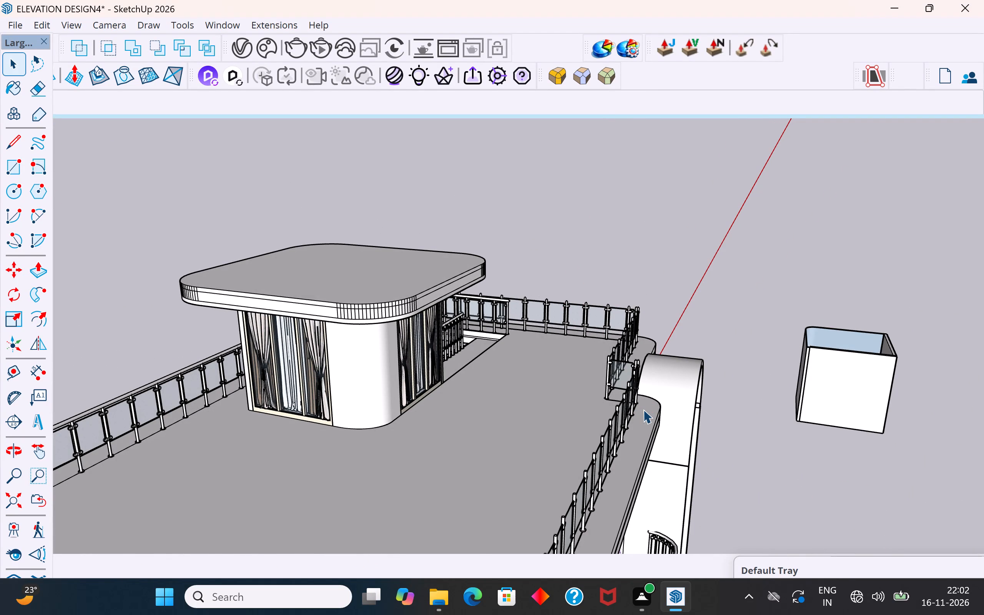
Move the roofed stair room along the stairwell edge, from its base corner beside the railing end to the opening's opposite corner.
middle_click_drag(472, 342, 365, 328)
scroll(365, 328, "up", 1)
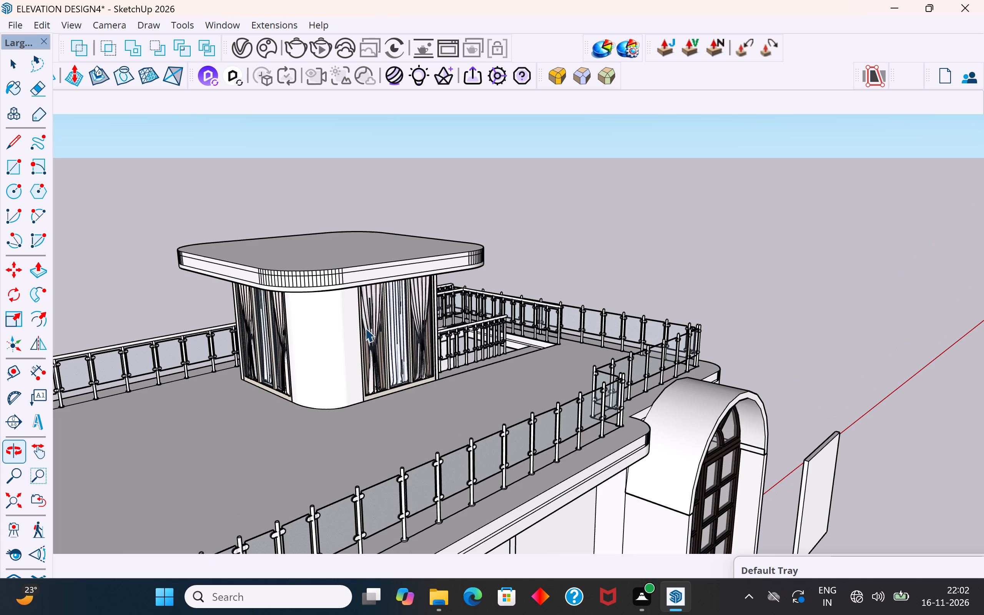
scroll(365, 328, "up", 2)
left_click(341, 337)
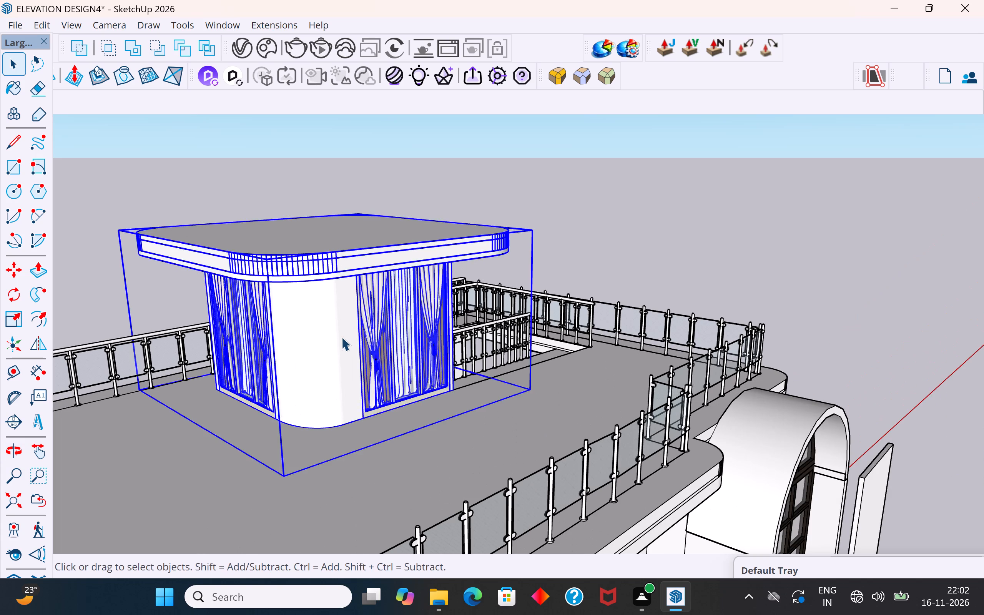
scroll(341, 337, "up", 1)
middle_click_drag(341, 337, 214, 361)
scroll(311, 337, "up", 1)
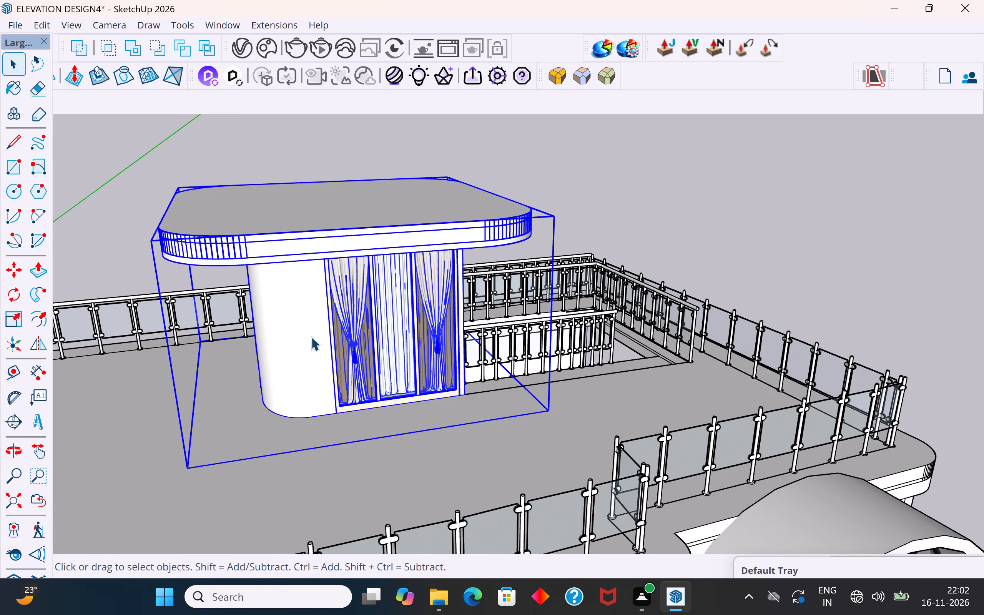
middle_click_drag(311, 337, 422, 357)
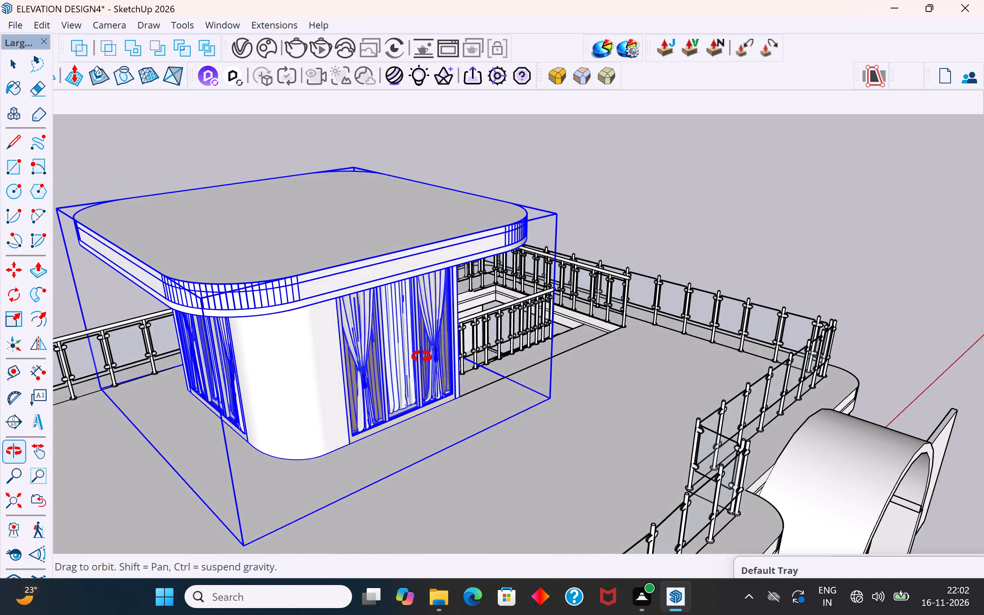
middle_click_drag(422, 357, 47, 355)
middle_click_drag(508, 280, 262, 336)
scroll(454, 292, "up", 1)
scroll(745, 363, "up", 3)
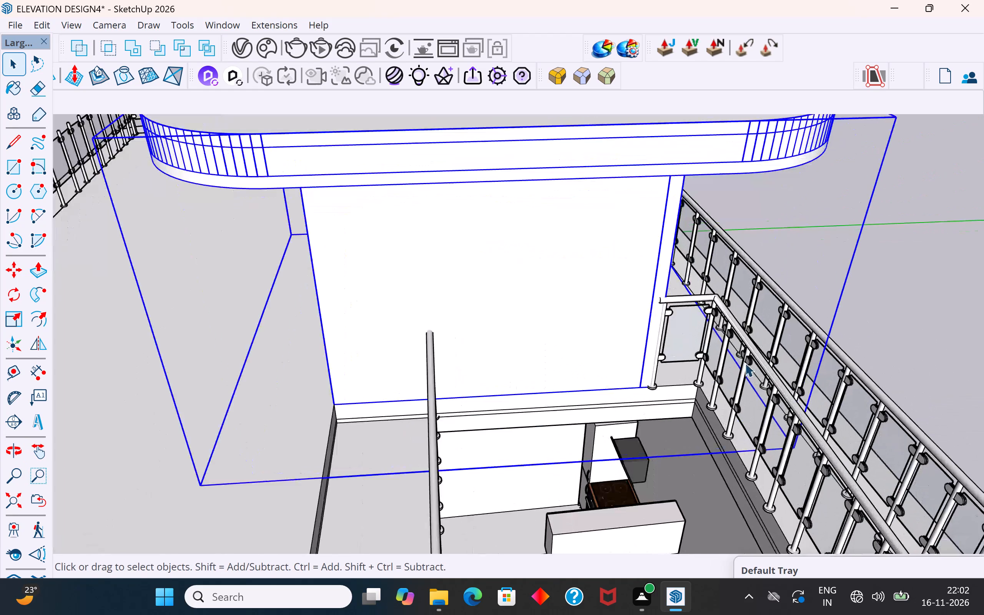
scroll(602, 360, "up", 1)
key("m")
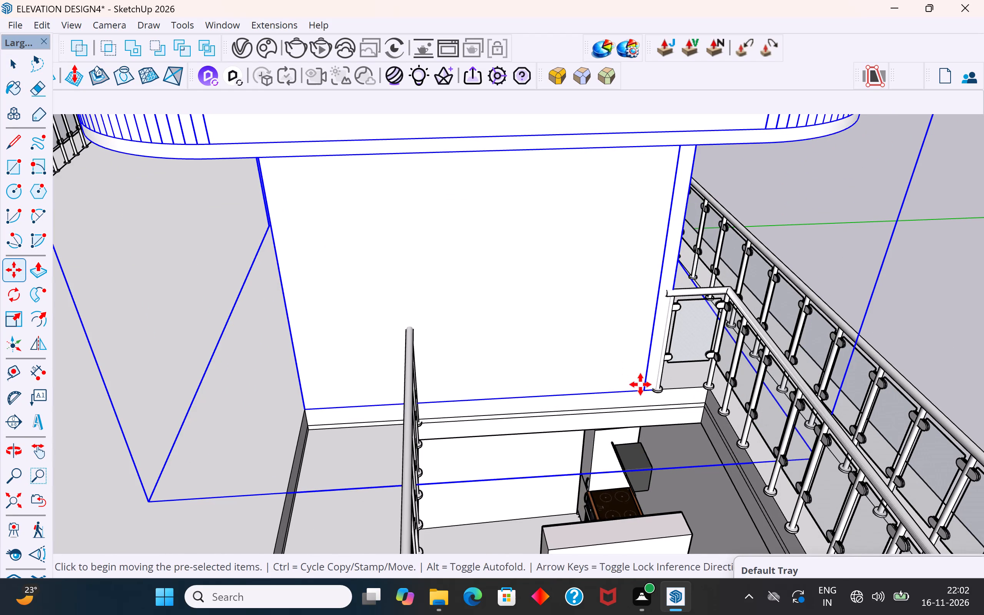
left_click(660, 384)
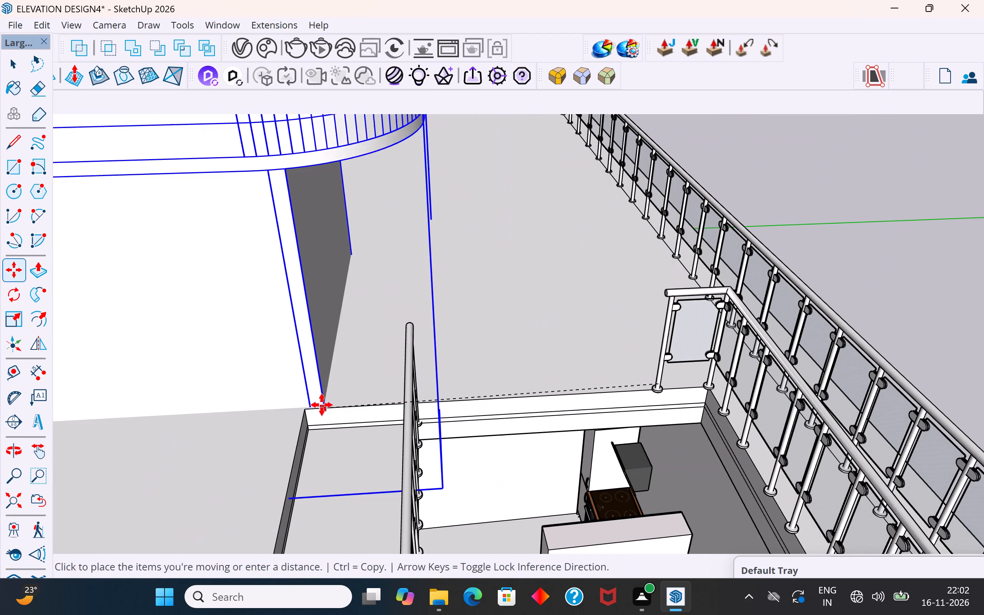
left_click(305, 408)
scroll(426, 376, "down", 6)
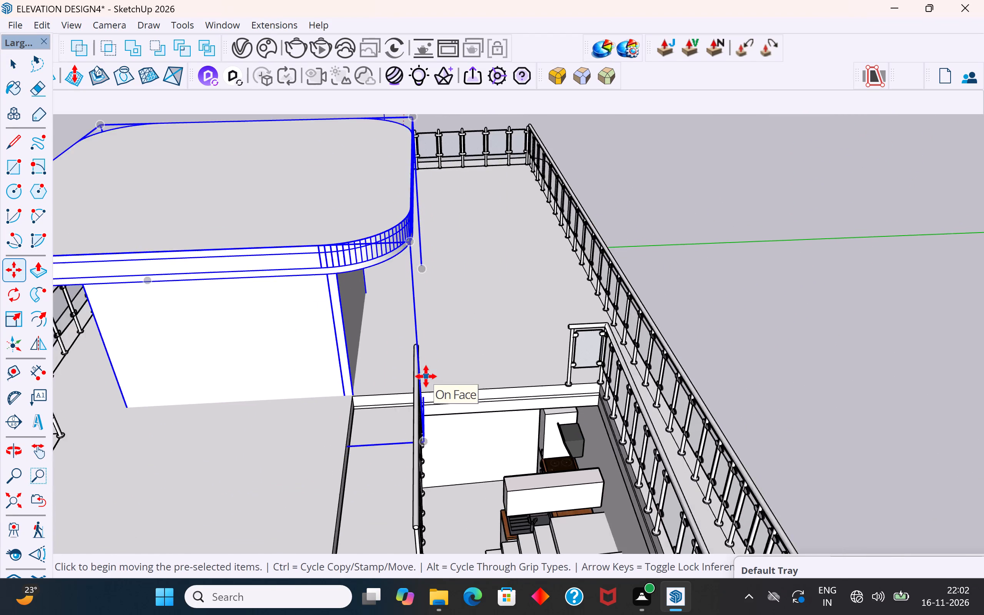
scroll(426, 376, "down", 2)
middle_click_drag(426, 376, 232, 317)
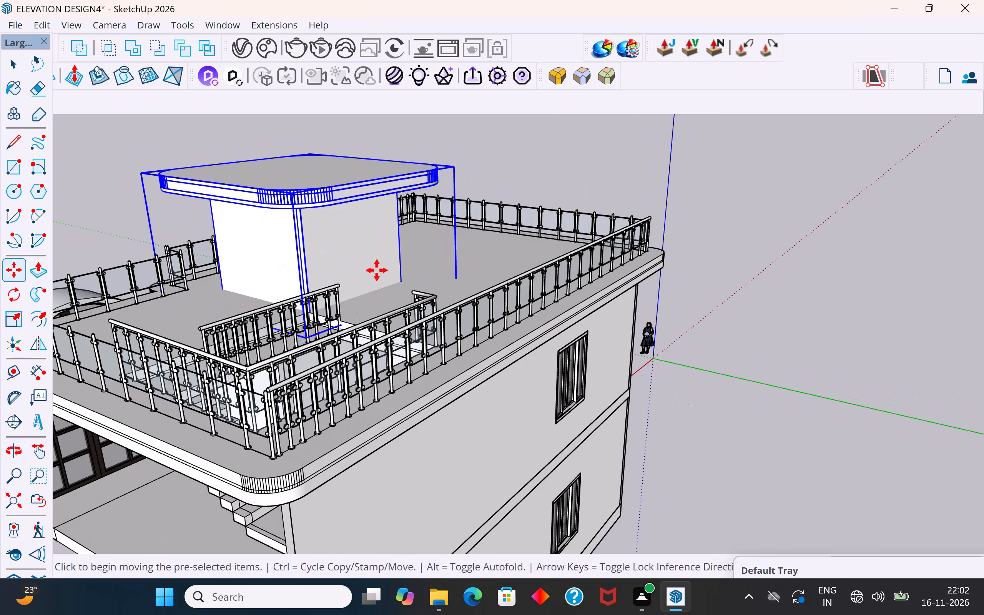
left_click(10, 71)
left_click(103, 183)
Examine the house's front elevation with the stair room in its new position on the terrace.
middle_click_drag(243, 286, 881, 238)
middle_click_drag(685, 294, 751, 384)
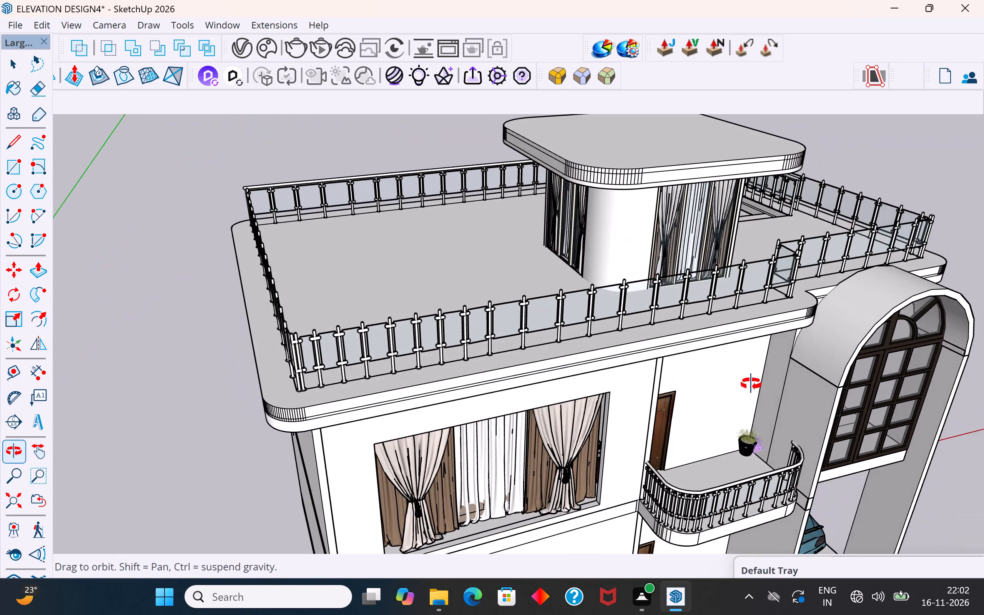
middle_click_drag(751, 384, 638, 284)
scroll(632, 280, "down", 2)
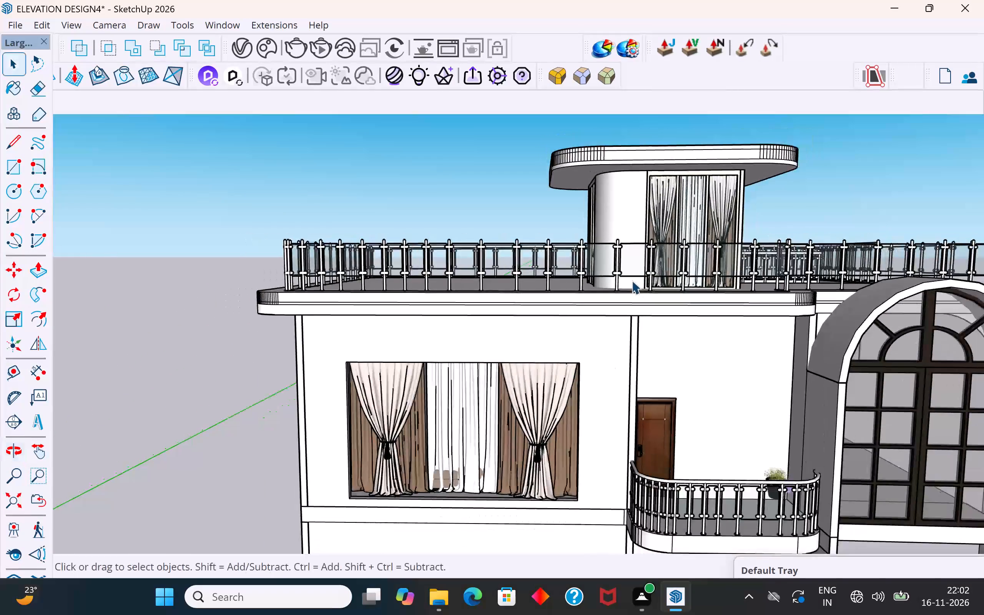
scroll(632, 280, "down", 9)
middle_click_drag(620, 306, 620, 317)
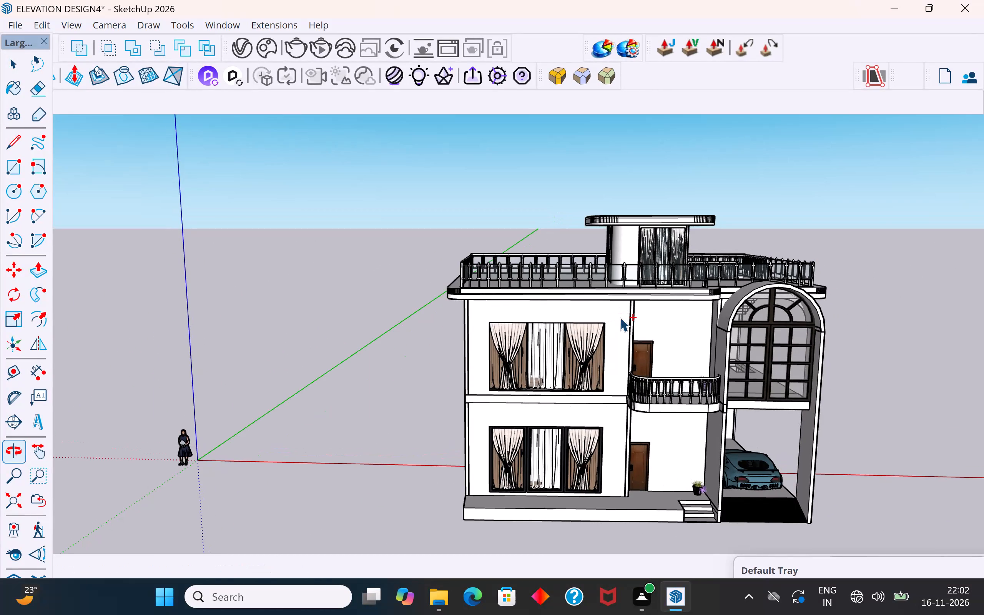
Undo the last move of the roofed stair room.
key("ctrl+z")
Move the roofed stair room from its base corner beside the railing end to a point partway along the stairwell opening's edge.
middle_click_drag(628, 322, 634, 379)
scroll(628, 243, "up", 3)
middle_click_drag(626, 258, 772, 331)
middle_click_drag(577, 266, 729, 246)
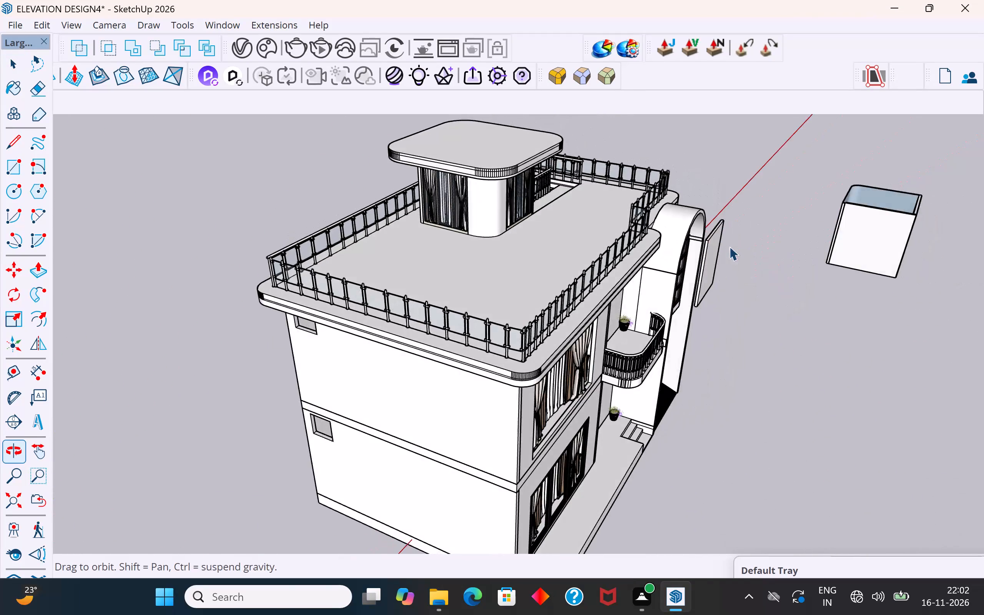
middle_click_drag(729, 246, 729, 247)
scroll(442, 212, "up", 4)
middle_click_drag(495, 240, 644, 255)
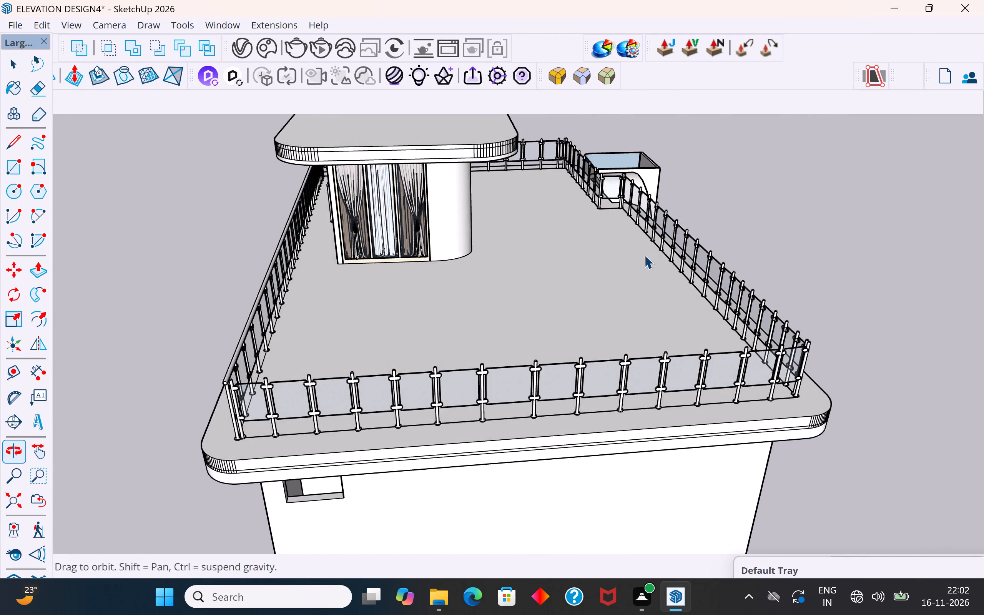
middle_click_drag(644, 255, 672, 231)
scroll(387, 291, "down", 4)
middle_click_drag(403, 295, 661, 293)
scroll(319, 268, "up", 3)
middle_click_drag(319, 272, 311, 327)
scroll(309, 309, "up", 4)
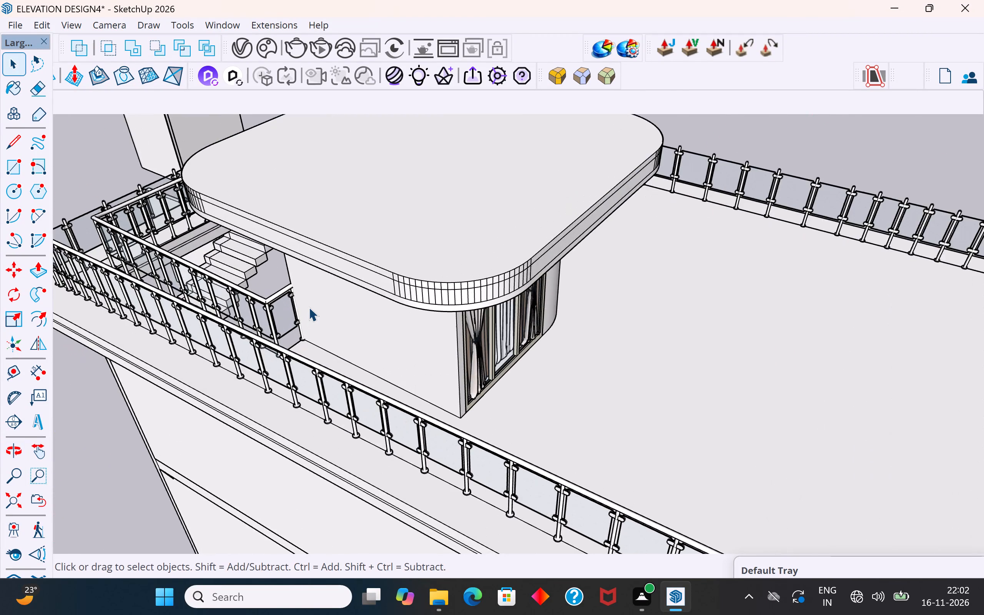
middle_click_drag(310, 308, 359, 284)
scroll(353, 299, "up", 2)
middle_click_drag(383, 303, 848, 327)
scroll(771, 245, "up", 3)
middle_click_drag(704, 292, 551, 299)
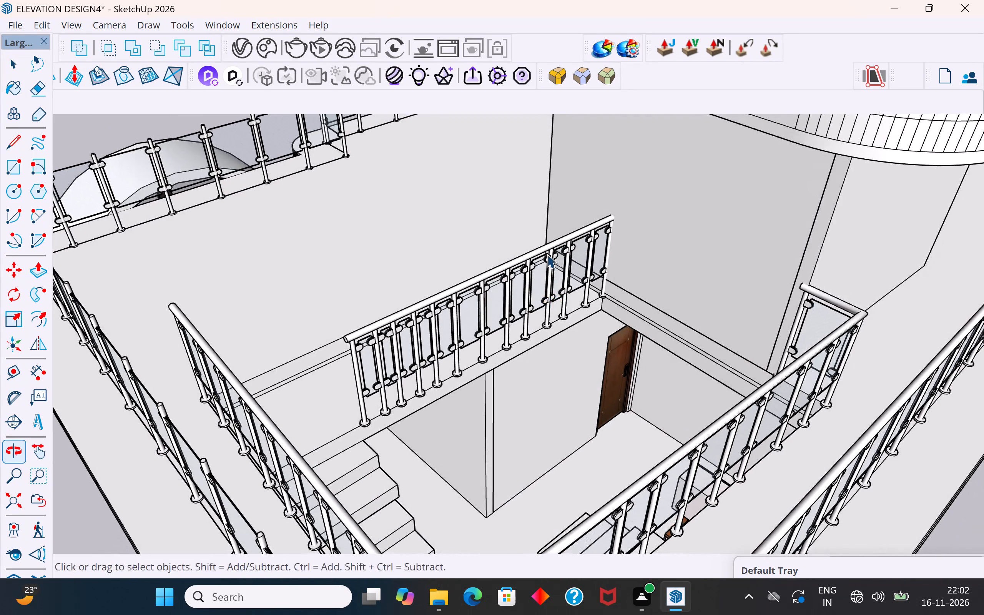
middle_click_drag(555, 254, 683, 263)
scroll(722, 272, "up", 3)
left_click(762, 273)
scroll(761, 284, "up", 3)
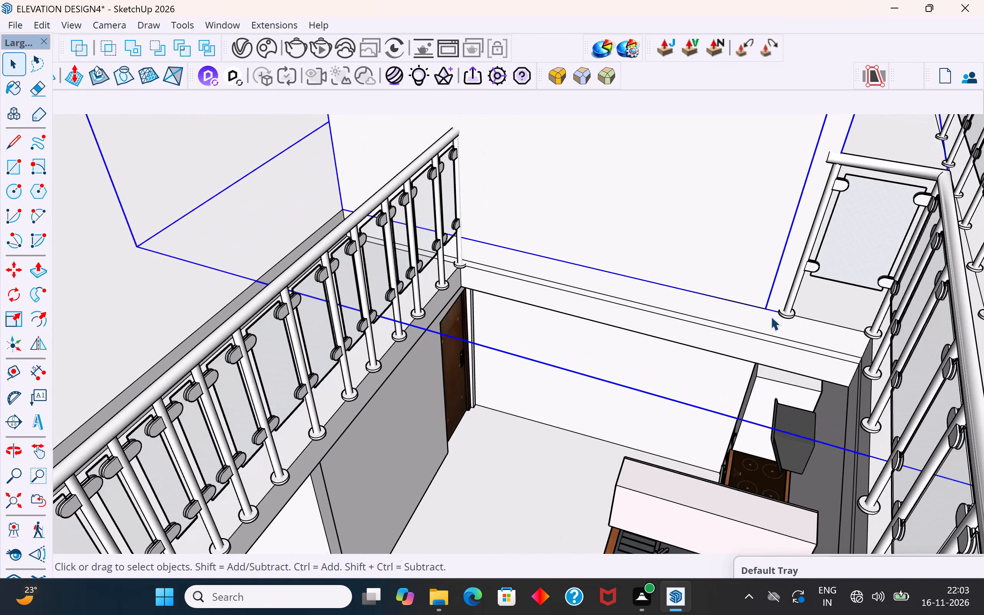
key("m")
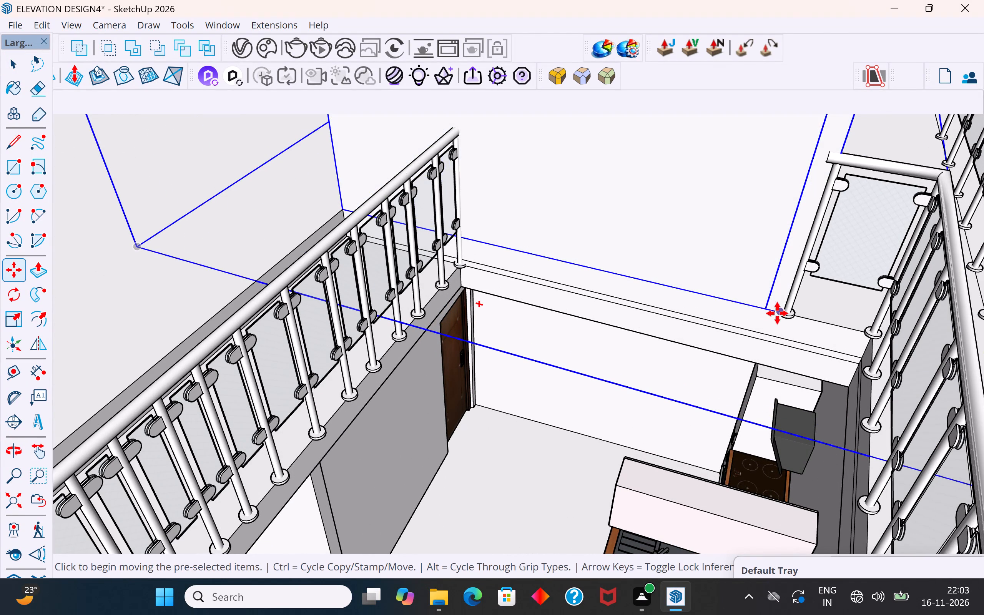
left_click(778, 313)
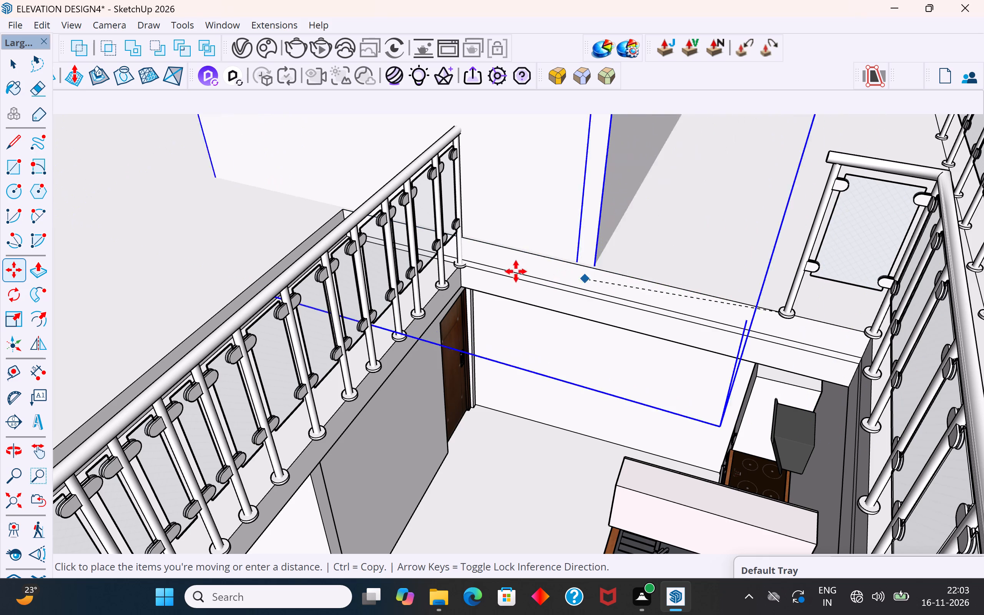
left_click(580, 266)
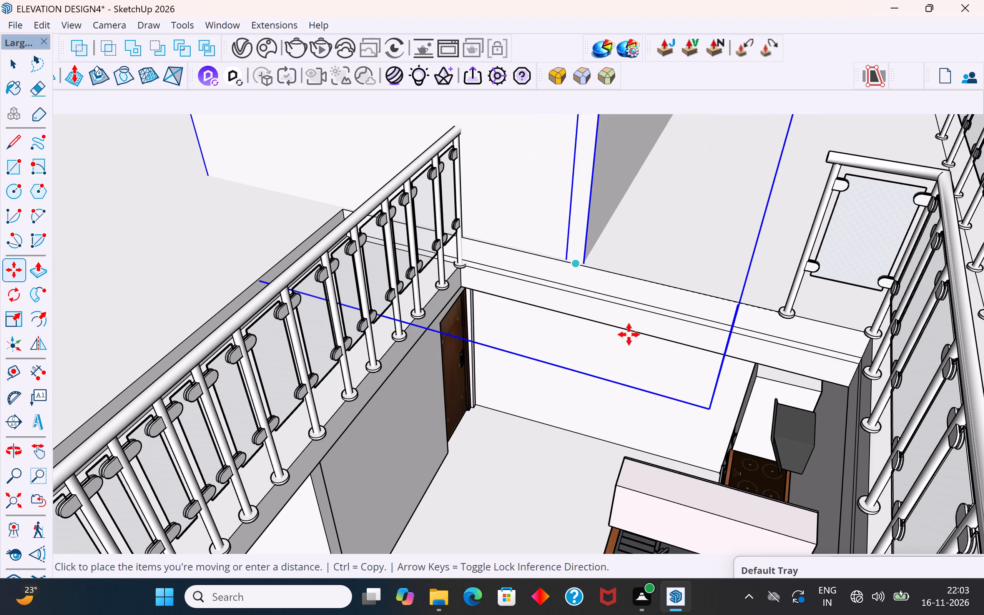
scroll(608, 354, "down", 11)
left_click(21, 63)
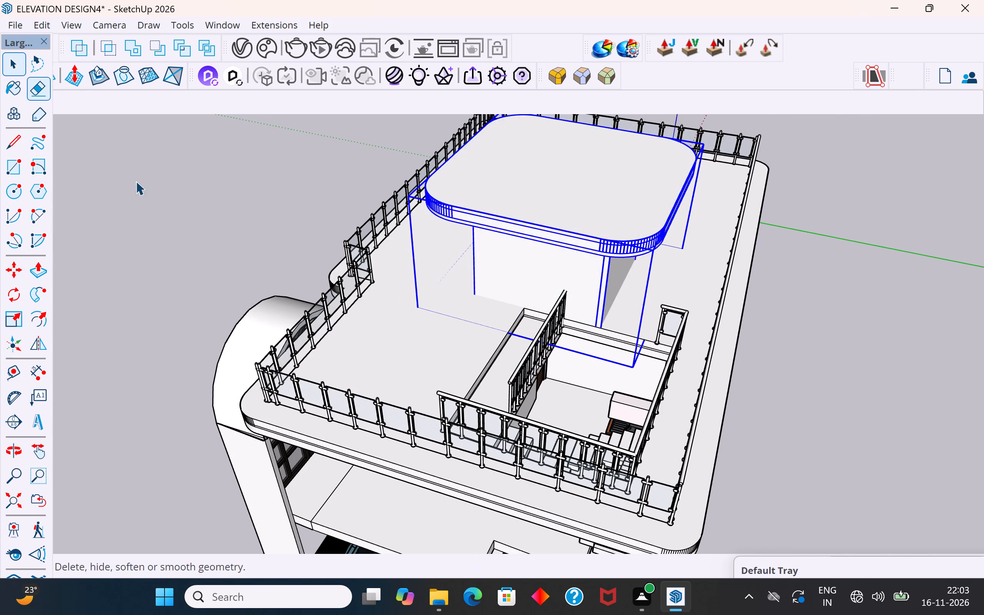
left_click(136, 181)
Examine the stair room's new placement from all around the terrace and in the house's front elevation.
scroll(272, 284, "down", 6)
middle_click_drag(637, 226, 63, 258)
middle_click_drag(565, 214, 449, 133)
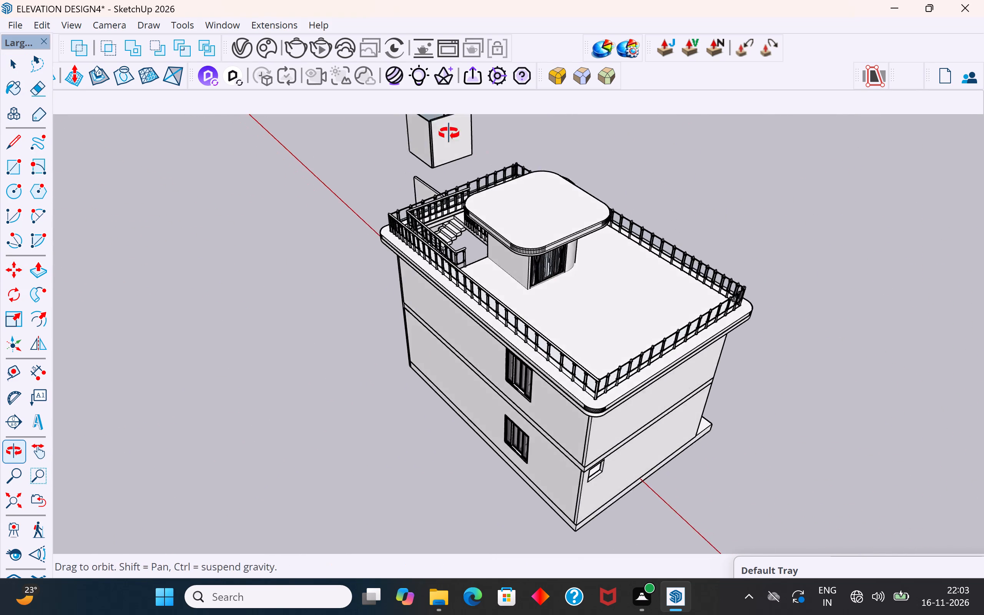
middle_click_drag(449, 133, 366, 81)
middle_click_drag(542, 194, 455, 279)
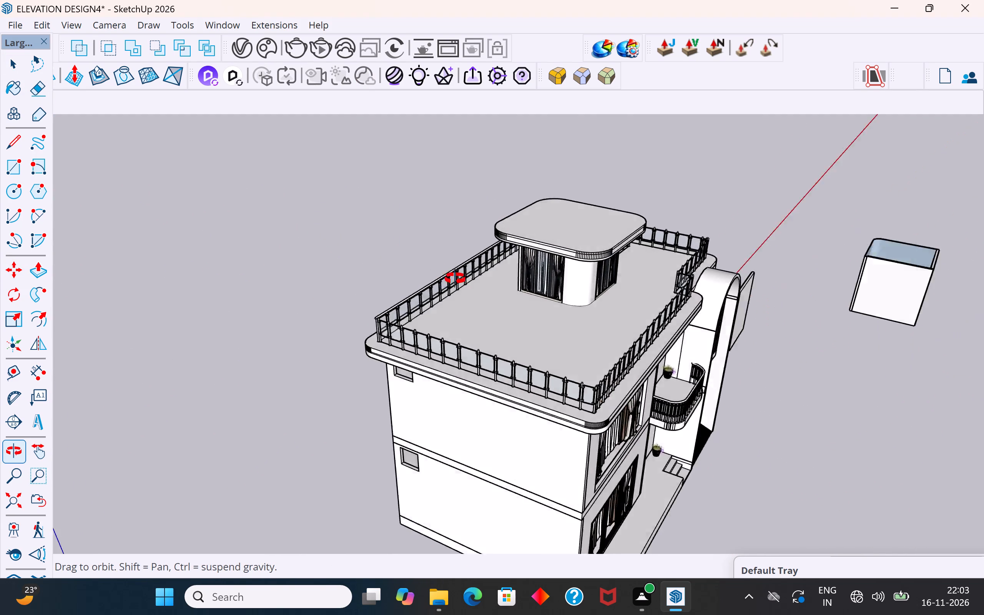
middle_click_drag(455, 279, 524, 297)
middle_click_drag(509, 286, 547, 263)
scroll(627, 205, "up", 4)
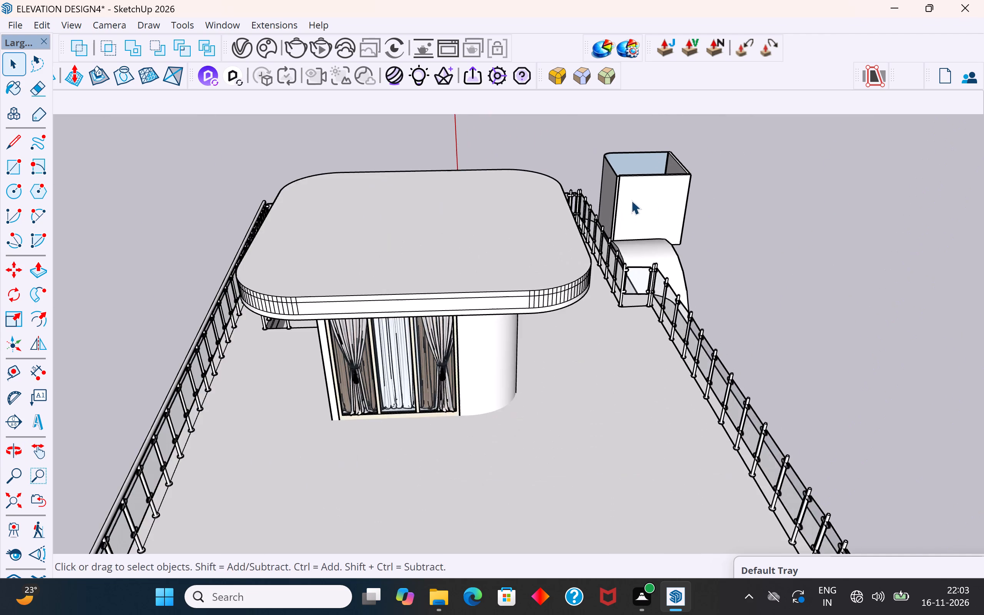
middle_click_drag(697, 214, 420, 220)
scroll(423, 237, "down", 5)
middle_click_drag(421, 247, 416, 159)
middle_click_drag(410, 318, 563, 290)
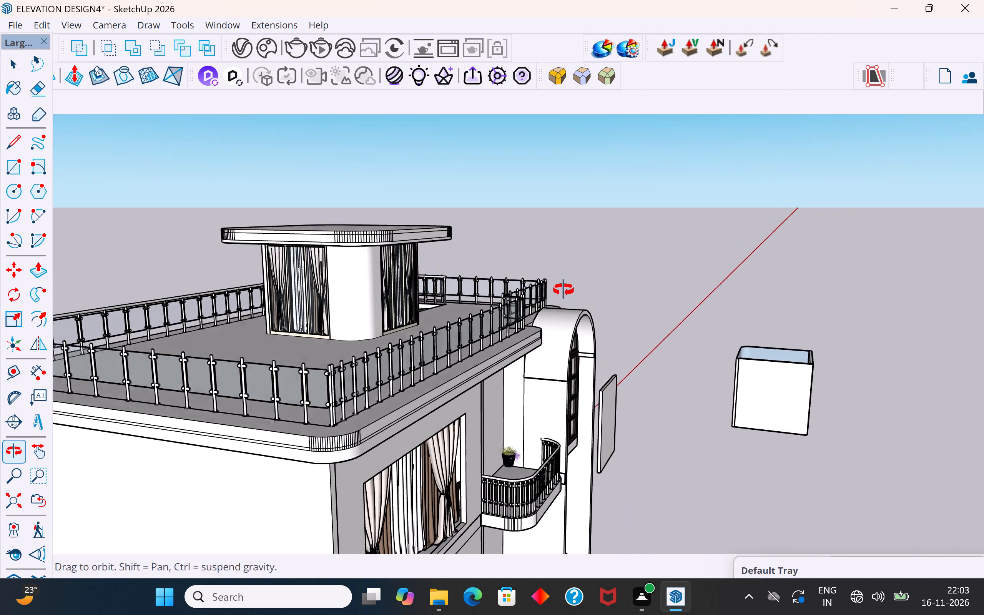
middle_click_drag(563, 290, 215, 347)
scroll(406, 287, "down", 5)
middle_click_drag(484, 332, 504, 288)
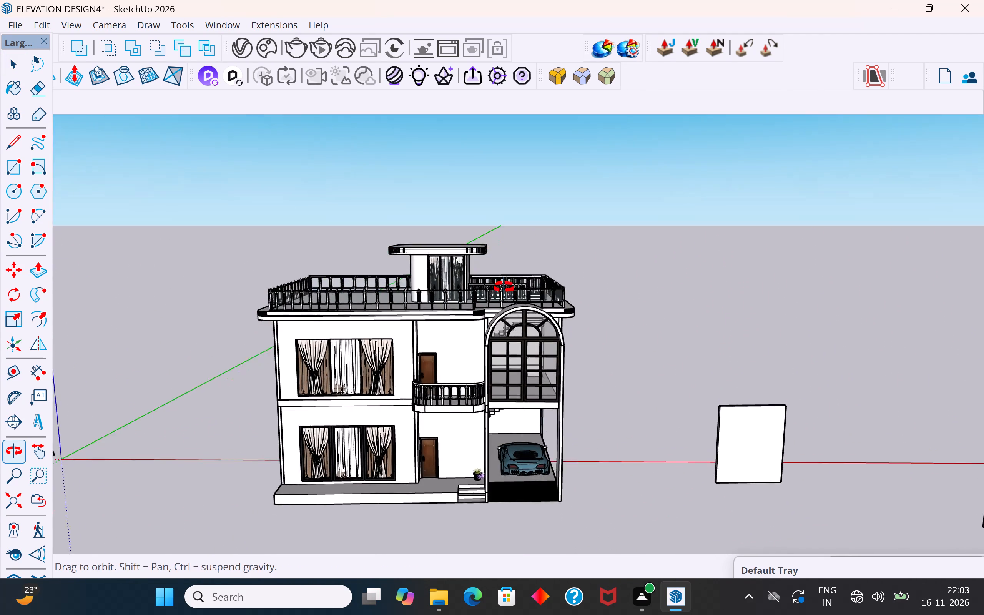
middle_click_drag(504, 288, 494, 291)
scroll(469, 286, "up", 9)
middle_click_drag(467, 315, 821, 349)
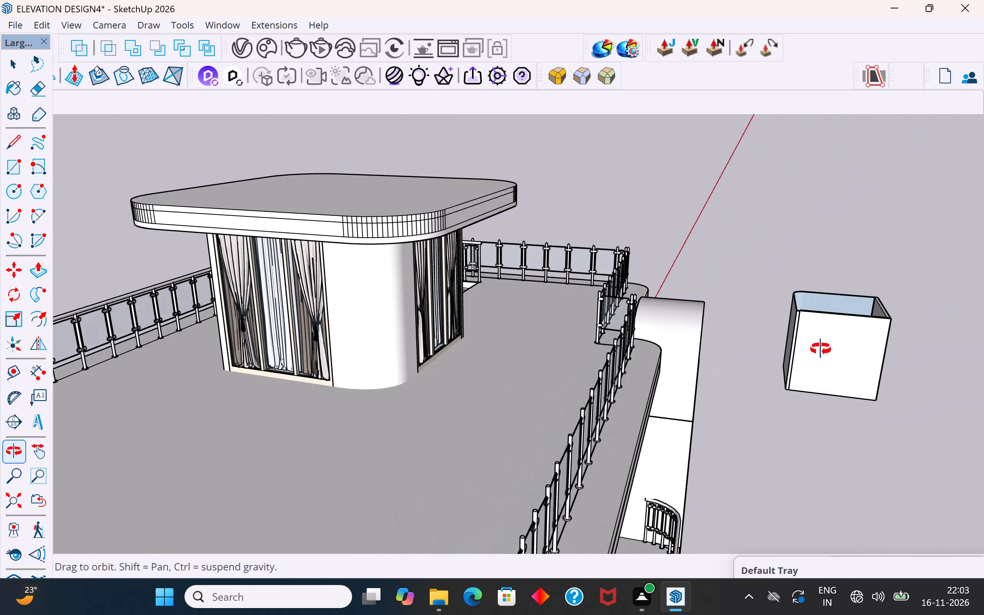
middle_click_drag(821, 349, 752, 364)
scroll(734, 374, "down", 5)
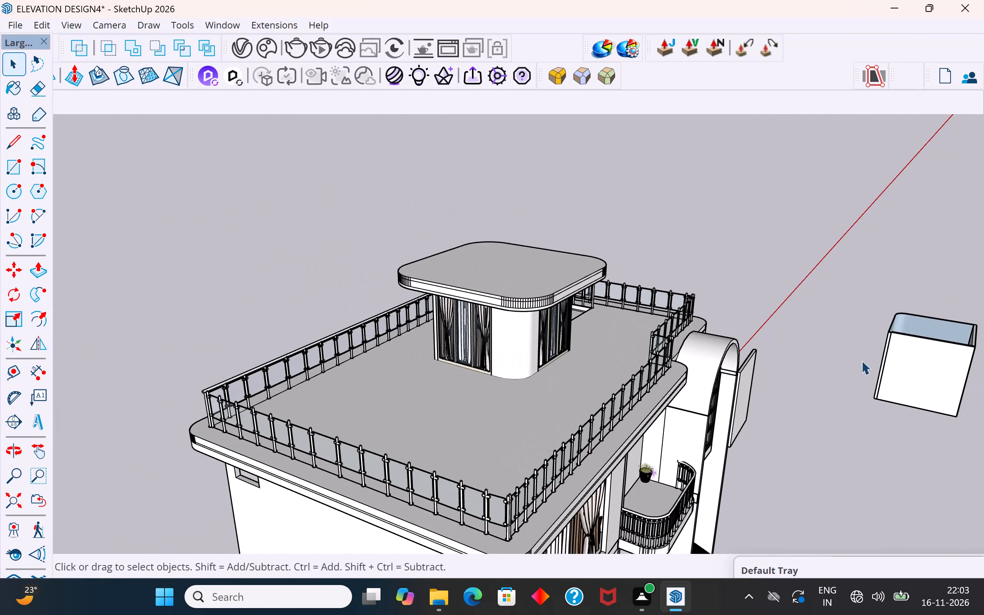
Copy the roofed stair room along the green axis to a spot outside the terrace, beyond the perimeter railing.
scroll(554, 348, "down", 3)
left_click(528, 344)
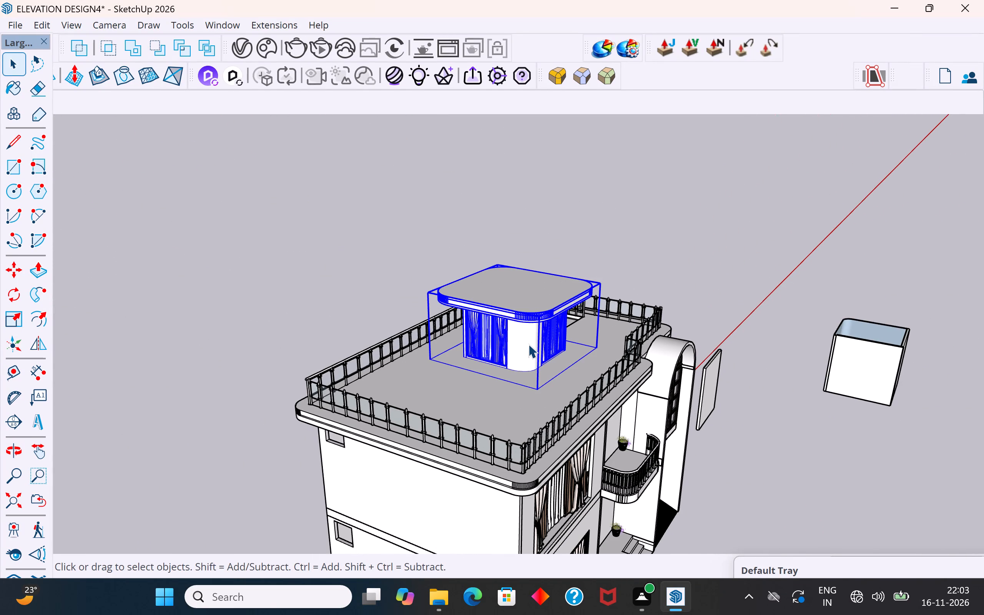
key("m")
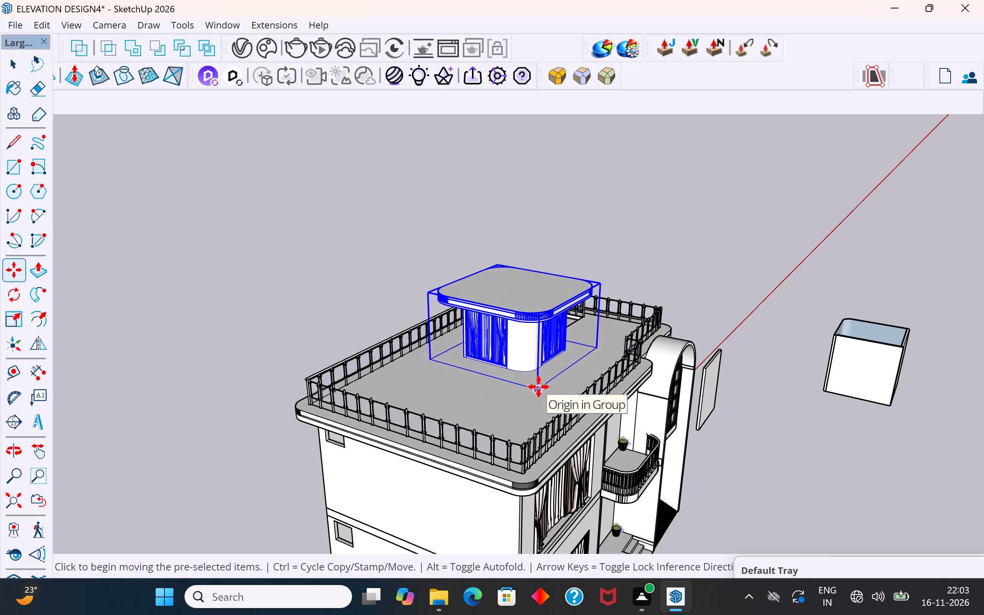
left_click(539, 387, "ctrl")
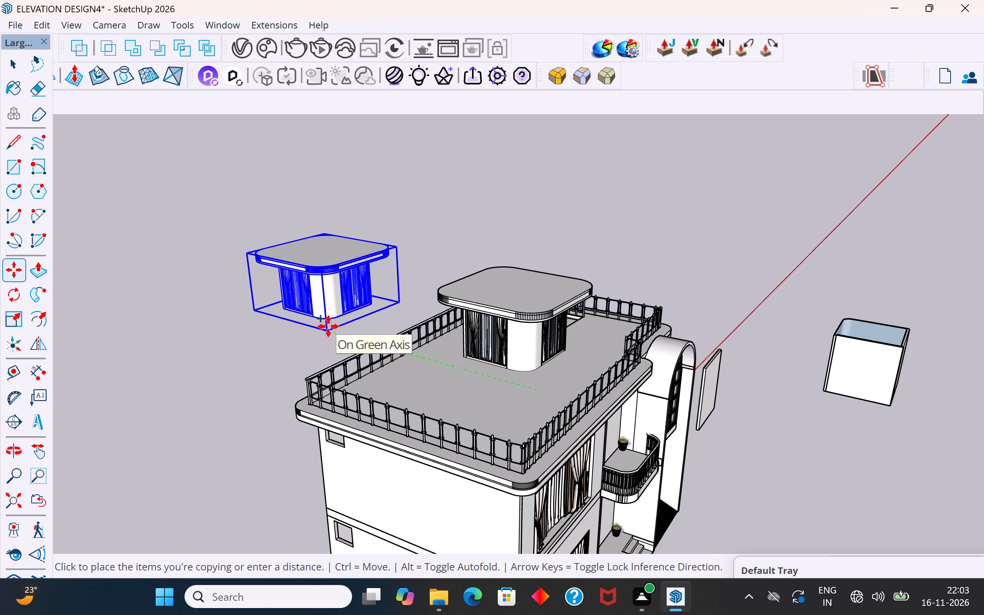
left_click(328, 326)
left_click(16, 69)
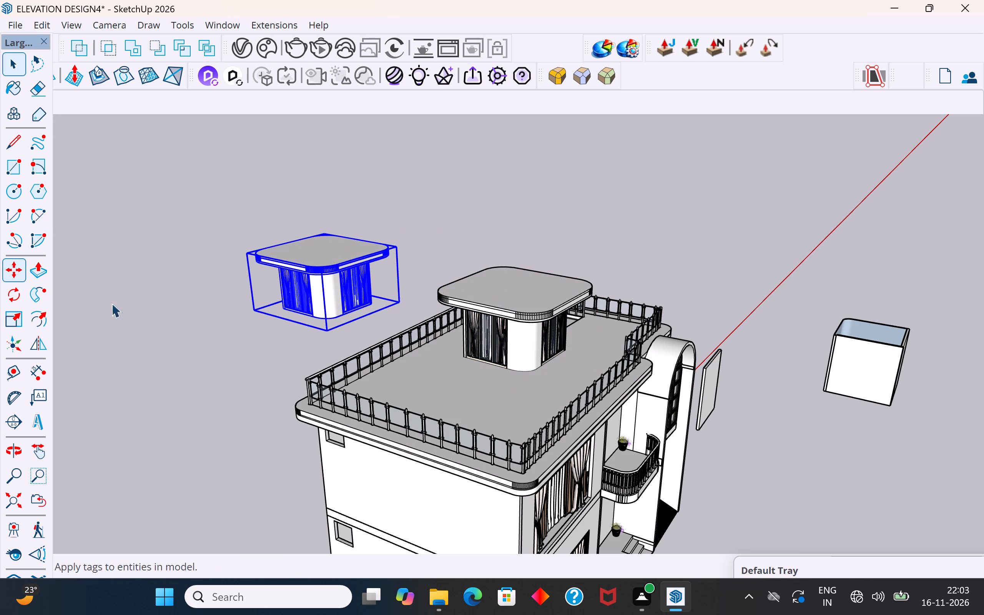
left_click(156, 459)
Rotate the stair room copy a quarter turn about its base corner, from the green axis to the red axis.
scroll(297, 295, "up", 3)
left_click(374, 296)
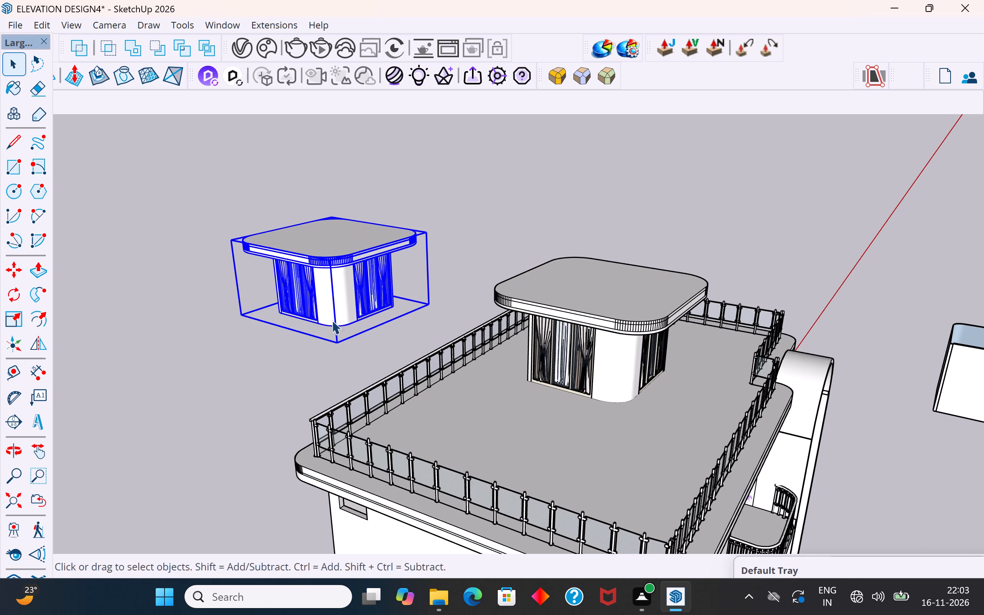
left_click(8, 296)
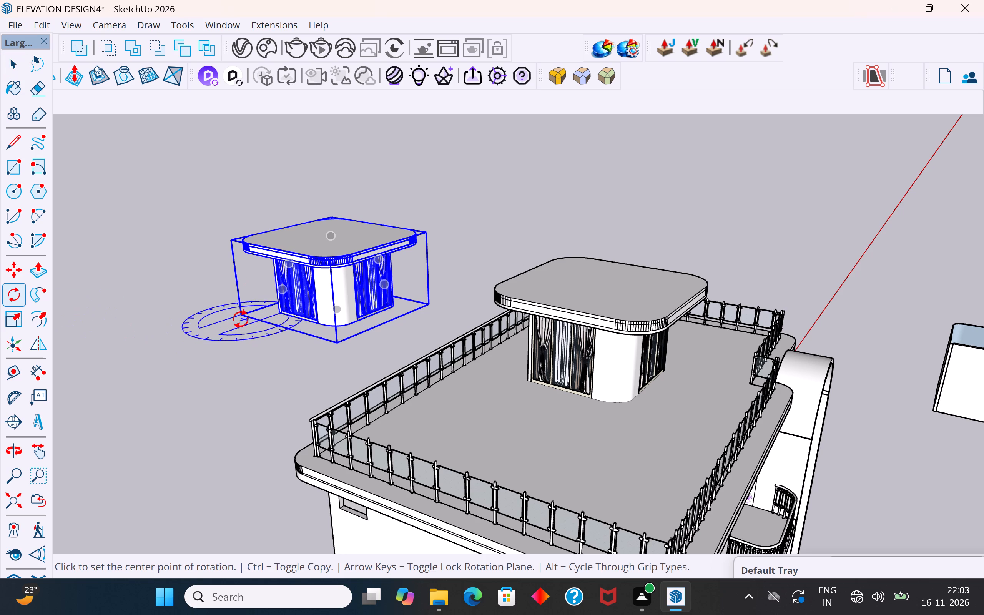
scroll(246, 310, "up", 7)
middle_click_drag(246, 314, 246, 372)
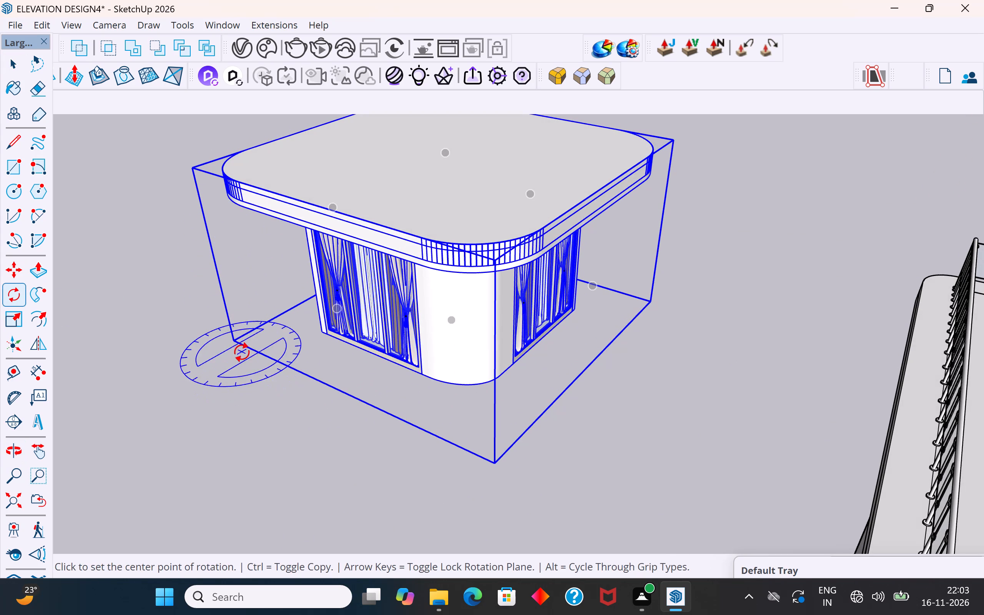
left_click(234, 339)
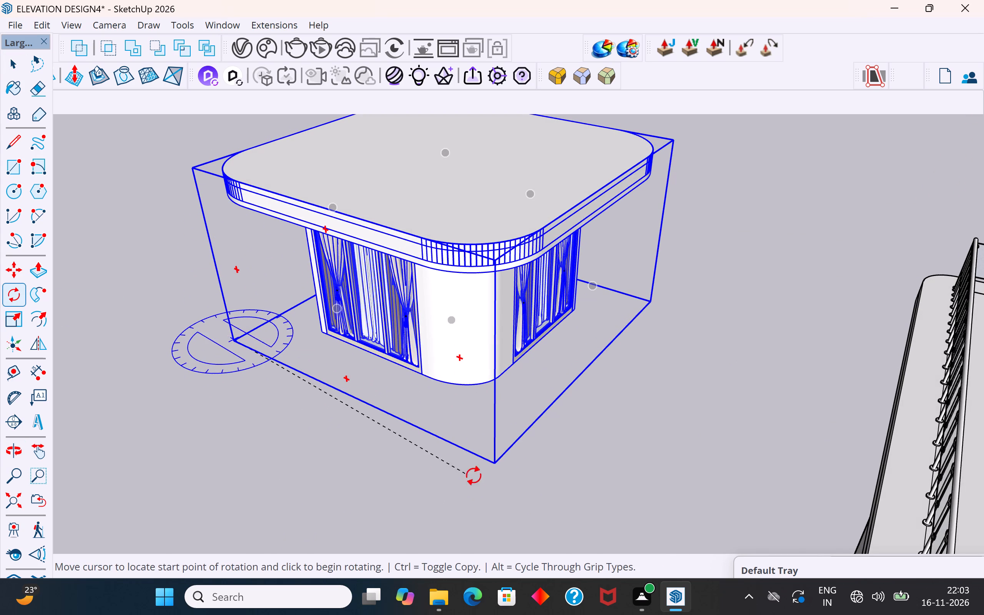
left_click(489, 466)
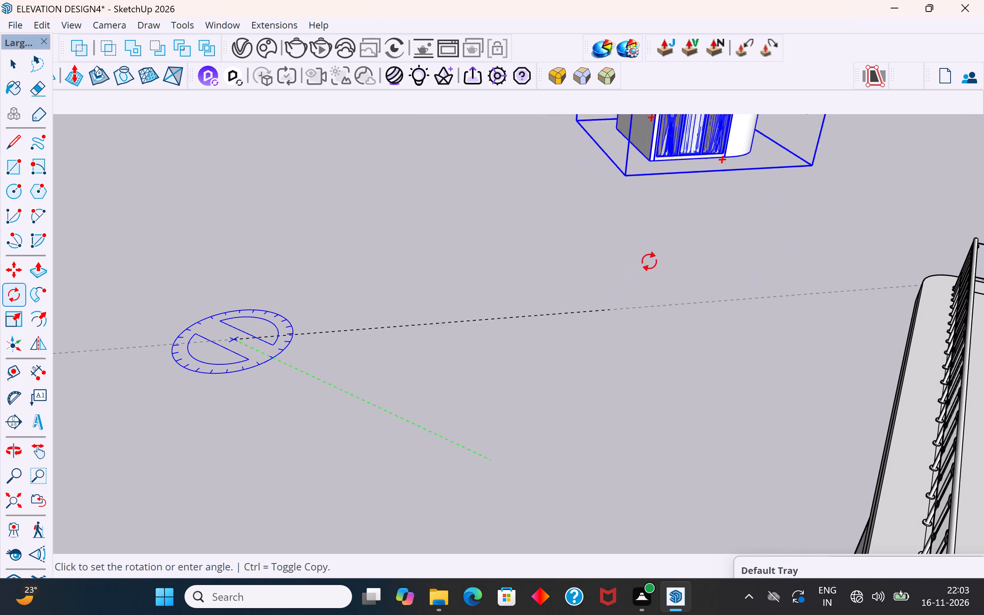
left_click(458, 208)
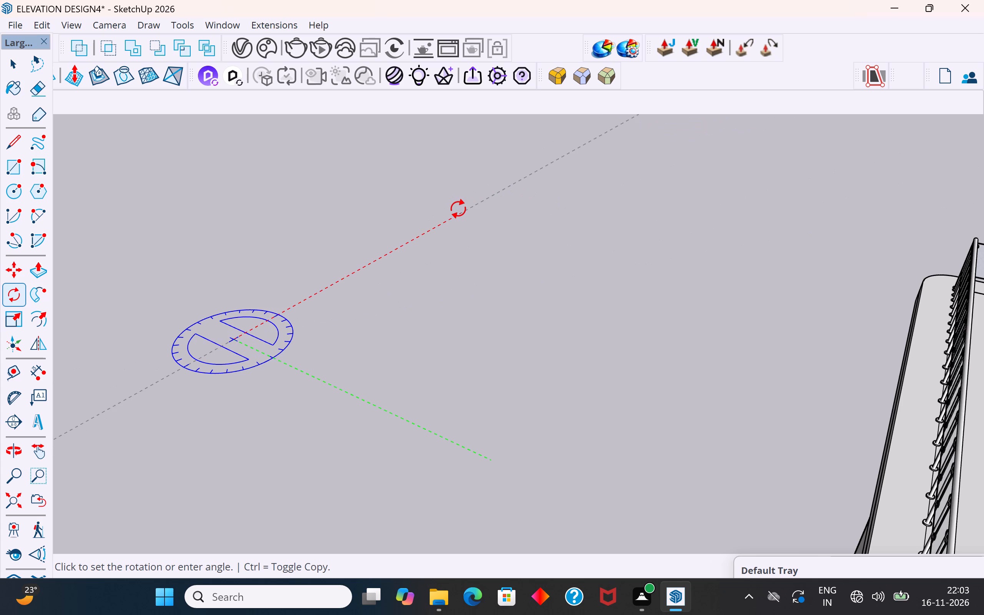
left_click(17, 62)
left_click(345, 274)
Move the rotated copy by its base corner onto the terrace floor, beside the original stair room with their roofs overlapping.
scroll(368, 474, "down", 7)
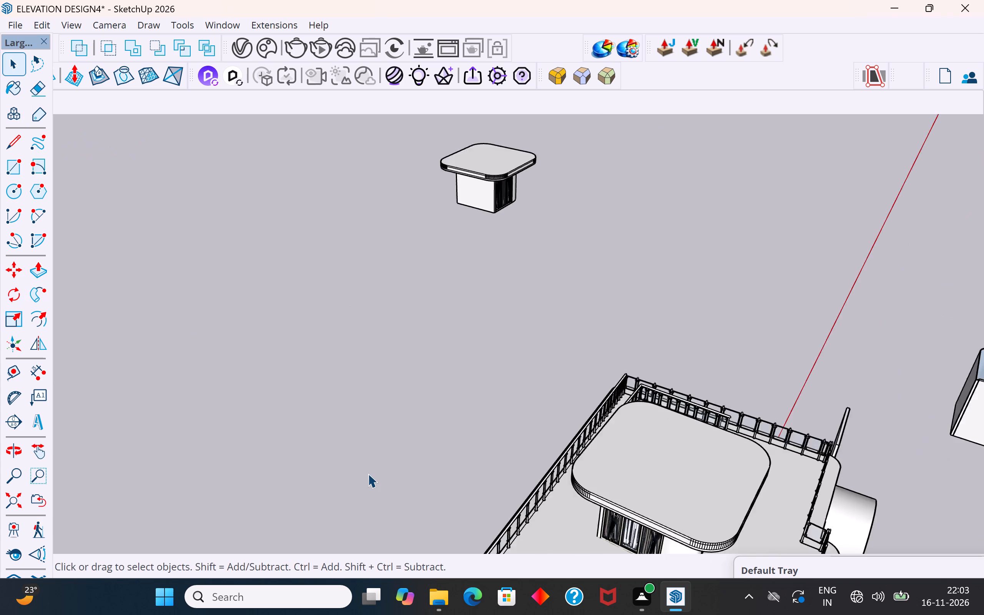
scroll(368, 474, "down", 6)
middle_click_drag(472, 306, 424, 231)
scroll(480, 312, "up", 3)
left_click(490, 340)
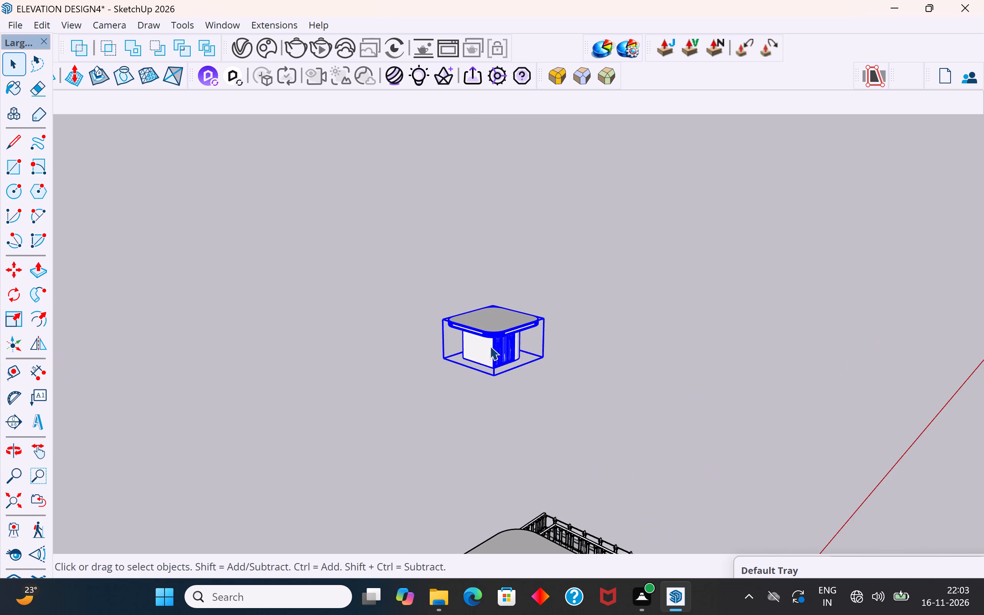
scroll(490, 352, "up", 8)
key("m")
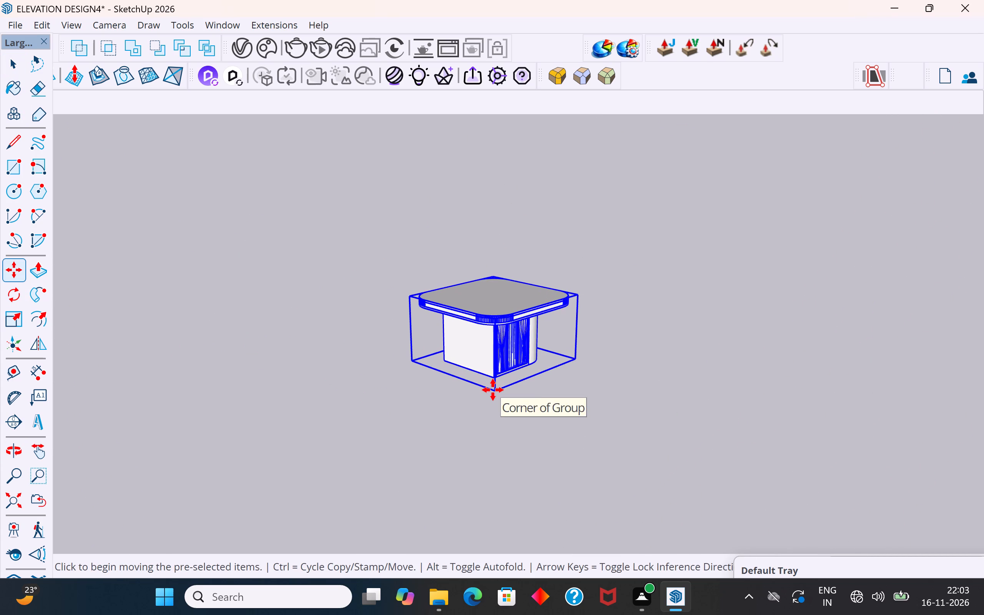
left_click(493, 390)
scroll(493, 390, "down", 19)
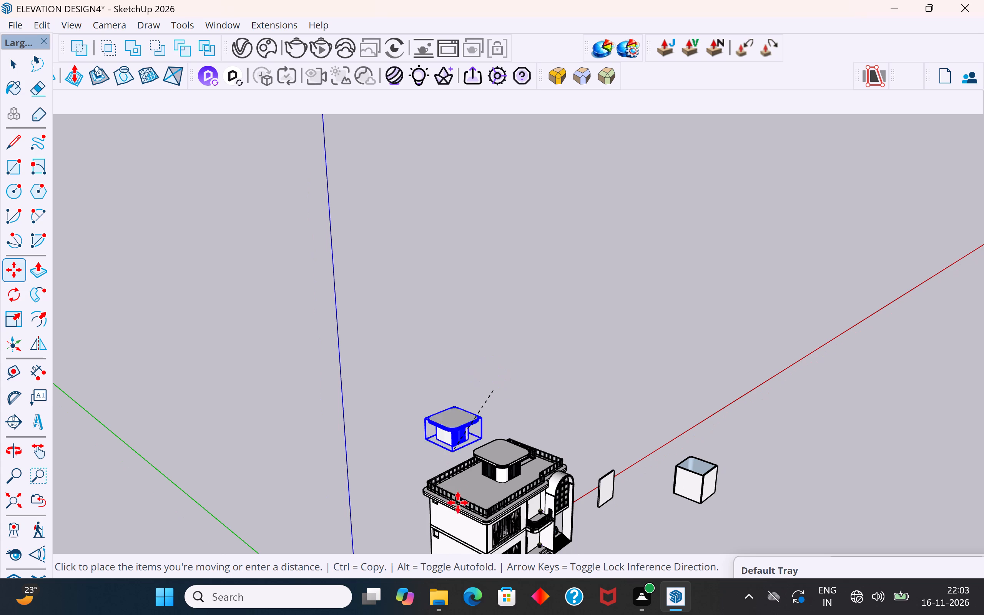
middle_click_drag(474, 489, 466, 465)
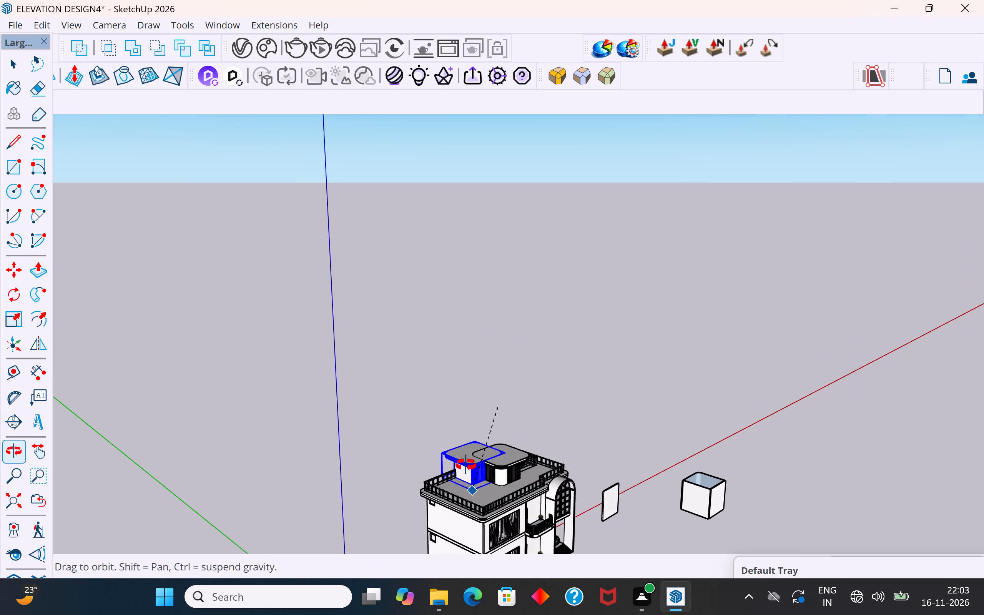
middle_click_drag(466, 465, 466, 478)
scroll(466, 478, "up", 8)
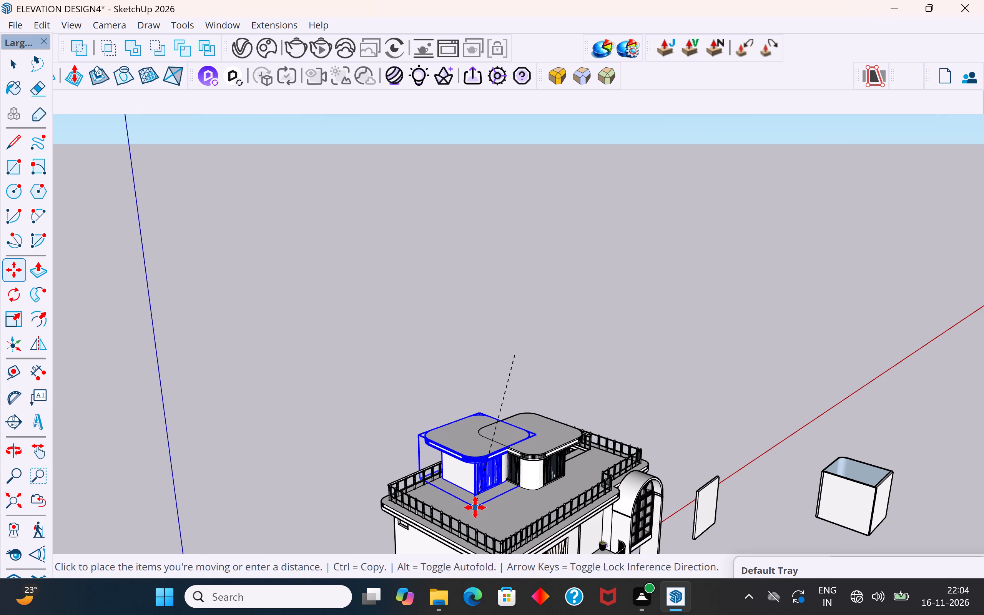
left_click(475, 507)
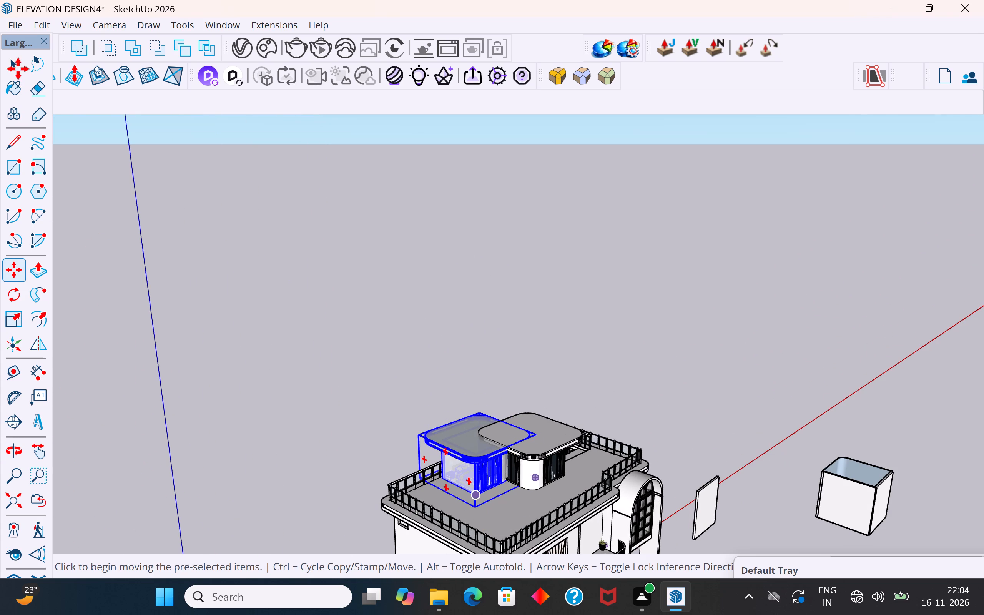
scroll(484, 501, "up", 4)
middle_click_drag(504, 479, 445, 420)
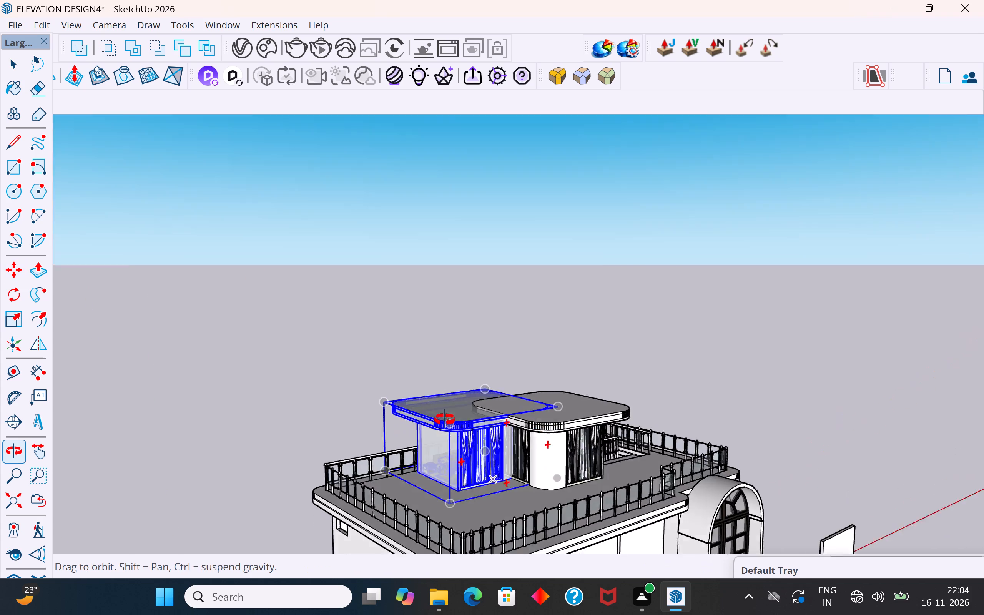
middle_click_drag(445, 420, 314, 412)
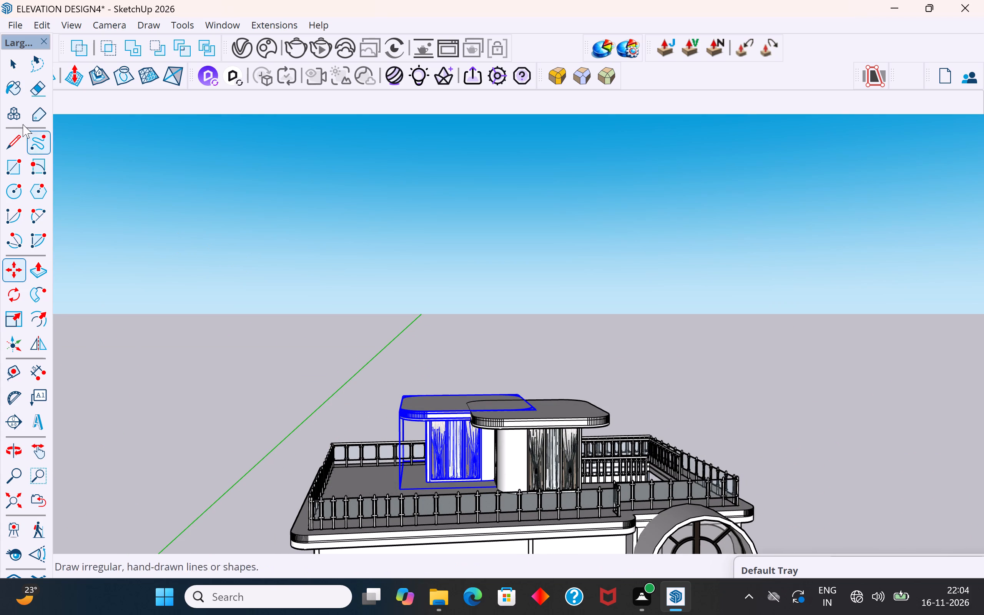
Examine the overlapping stair rooms from the front, close up and from behind the terrace.
left_click(9, 60)
left_click(404, 292)
scroll(475, 412, "up", 4)
middle_click_drag(526, 424, 647, 416)
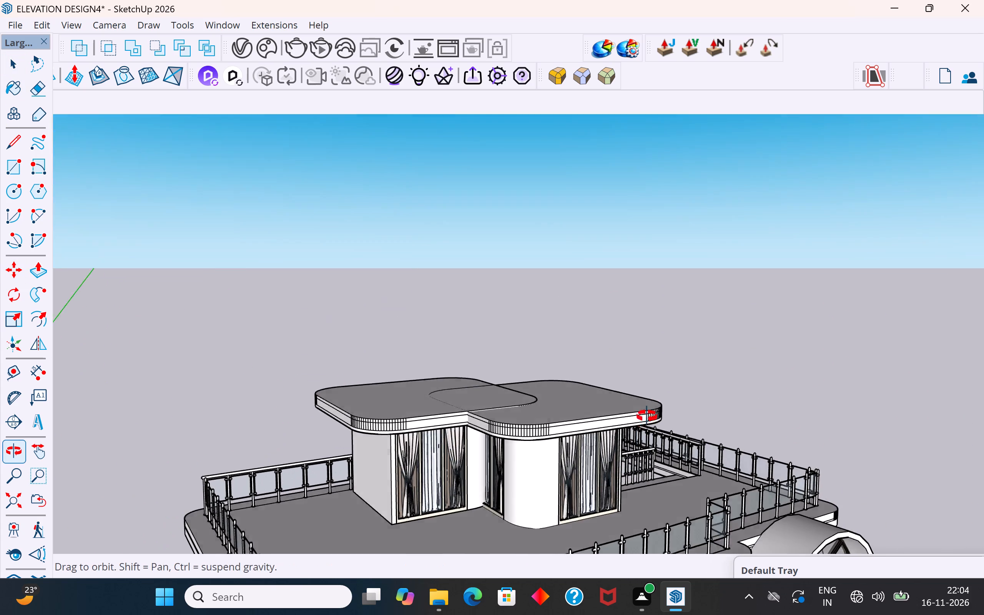
middle_click_drag(647, 416, 648, 402)
scroll(456, 510, "up", 4)
middle_click_drag(444, 537, 372, 544)
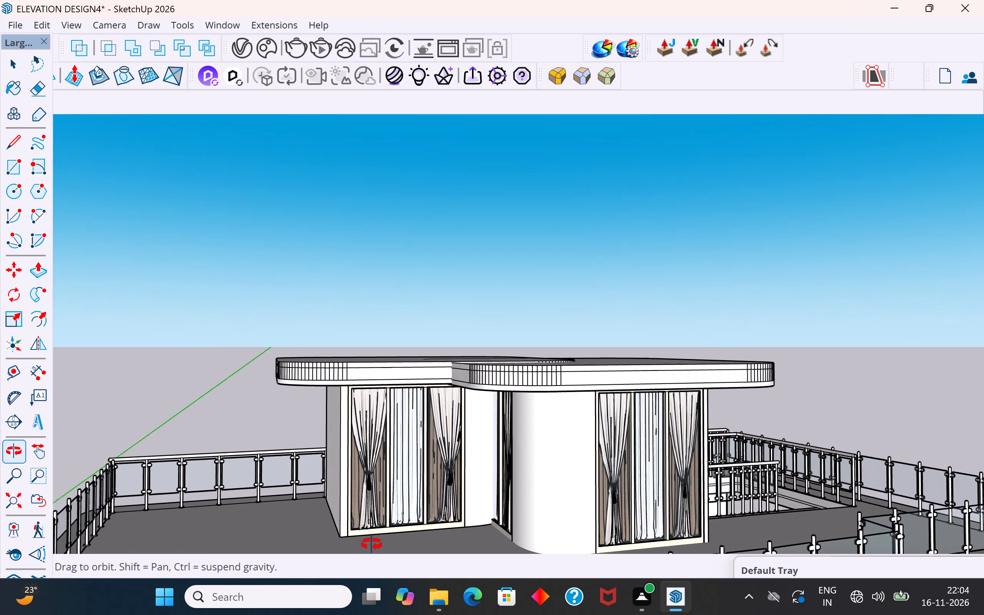
middle_click_drag(372, 544, 555, 513)
middle_click_drag(555, 513, 372, 548)
scroll(443, 438, "down", 5)
middle_click_drag(444, 424, 430, 560)
middle_click_drag(603, 284, 199, 392)
middle_click_drag(653, 343, 351, 264)
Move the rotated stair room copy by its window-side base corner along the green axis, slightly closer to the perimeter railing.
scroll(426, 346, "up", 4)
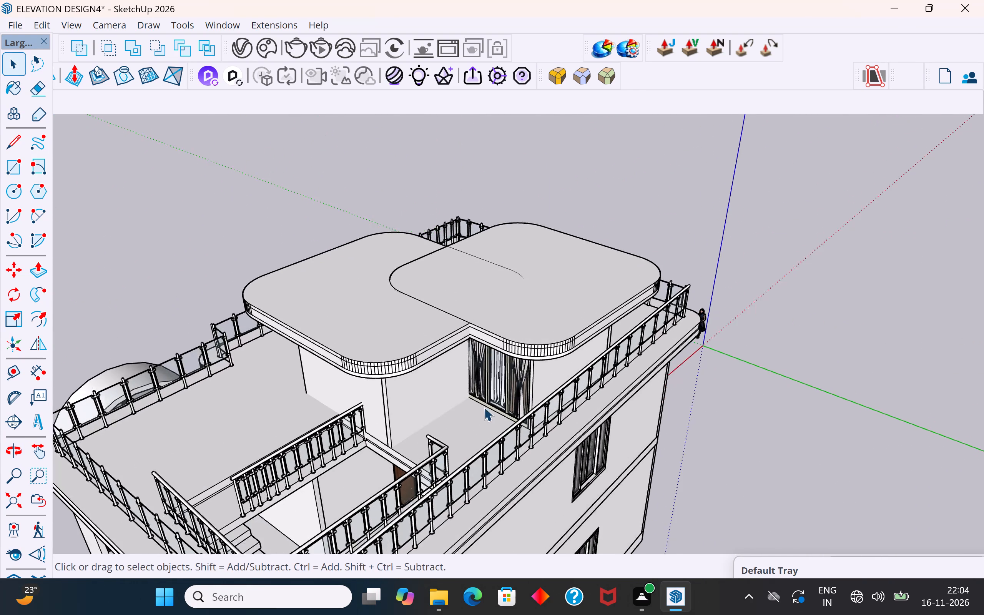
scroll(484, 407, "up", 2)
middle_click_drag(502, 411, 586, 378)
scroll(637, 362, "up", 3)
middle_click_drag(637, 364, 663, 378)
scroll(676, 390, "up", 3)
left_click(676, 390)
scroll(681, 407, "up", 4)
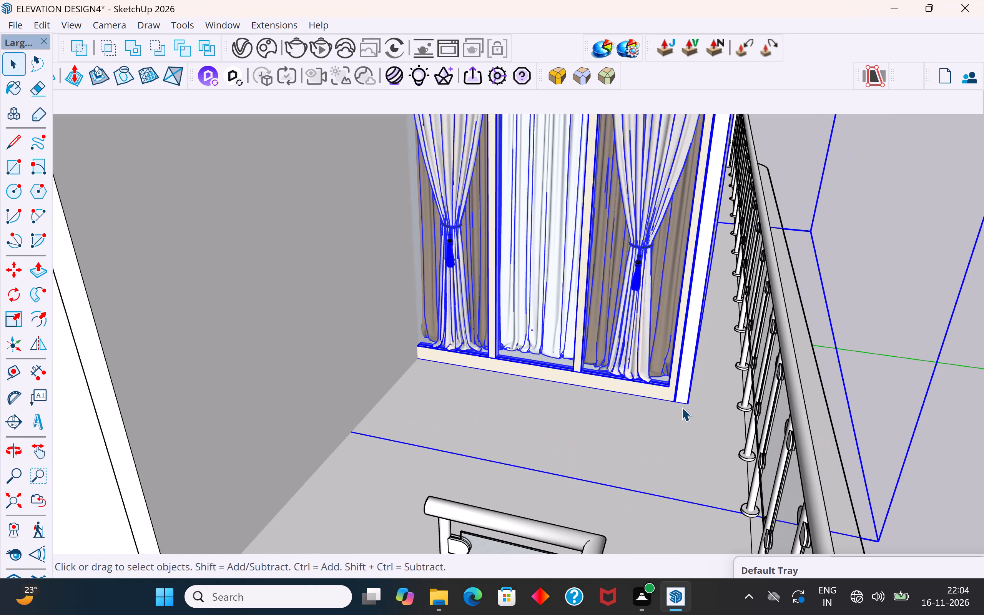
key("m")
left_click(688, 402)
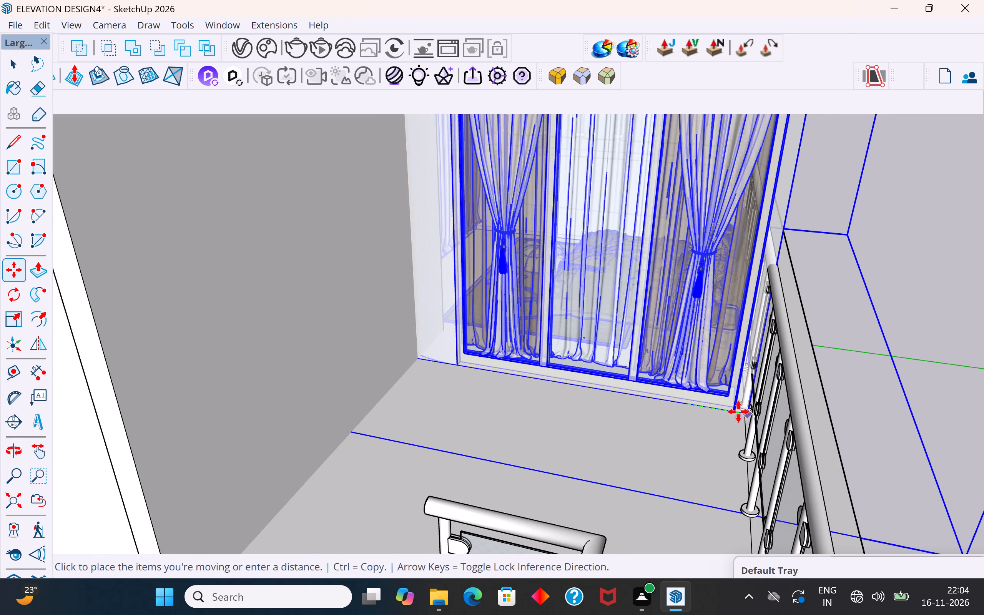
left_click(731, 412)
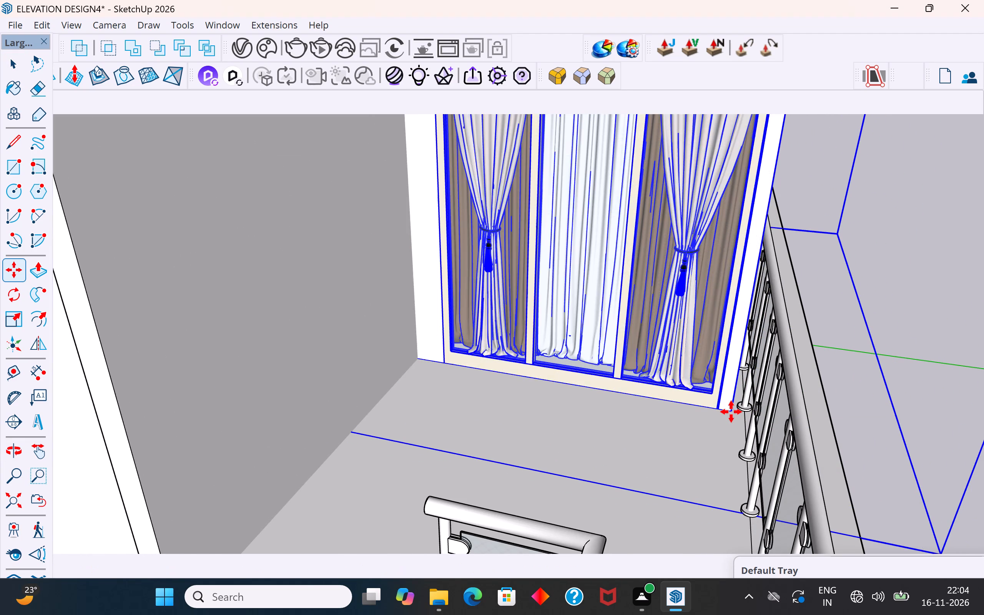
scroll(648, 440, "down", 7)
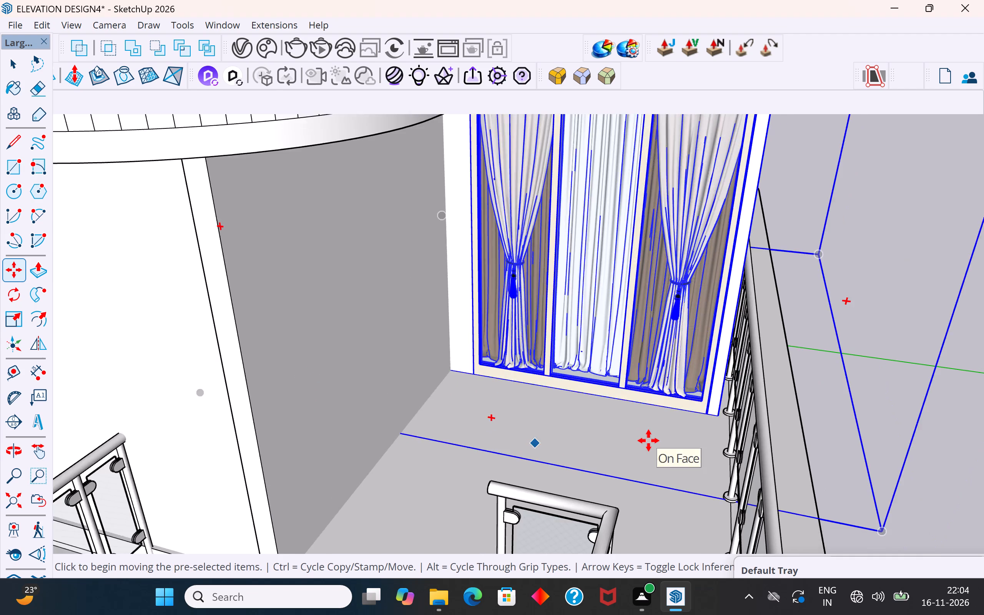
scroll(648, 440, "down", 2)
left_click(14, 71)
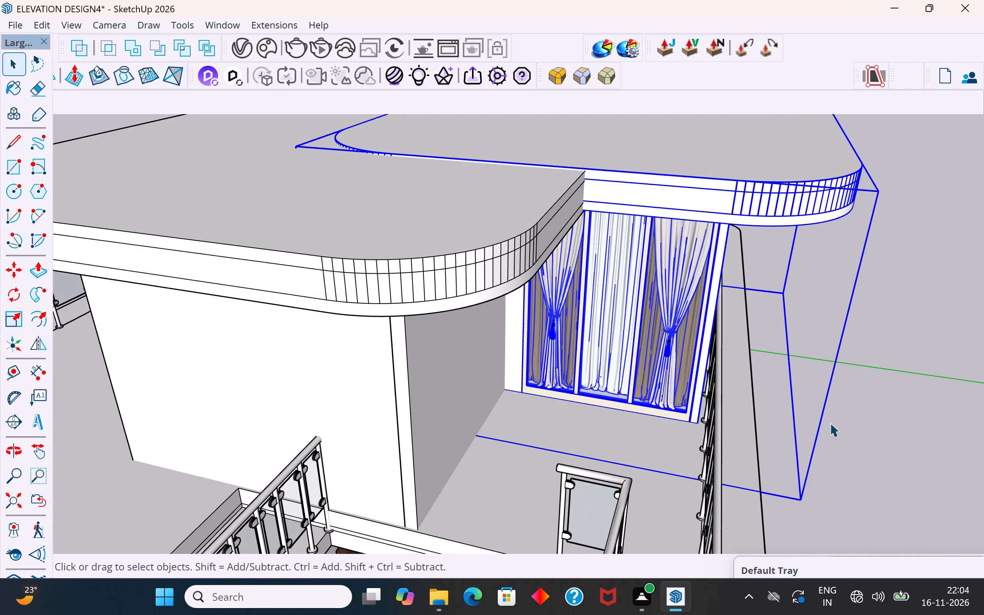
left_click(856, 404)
Examine the two stair rooms from around the terrace and check how their walls meet at the base.
scroll(766, 426, "down", 6)
middle_click_drag(843, 418, 862, 383)
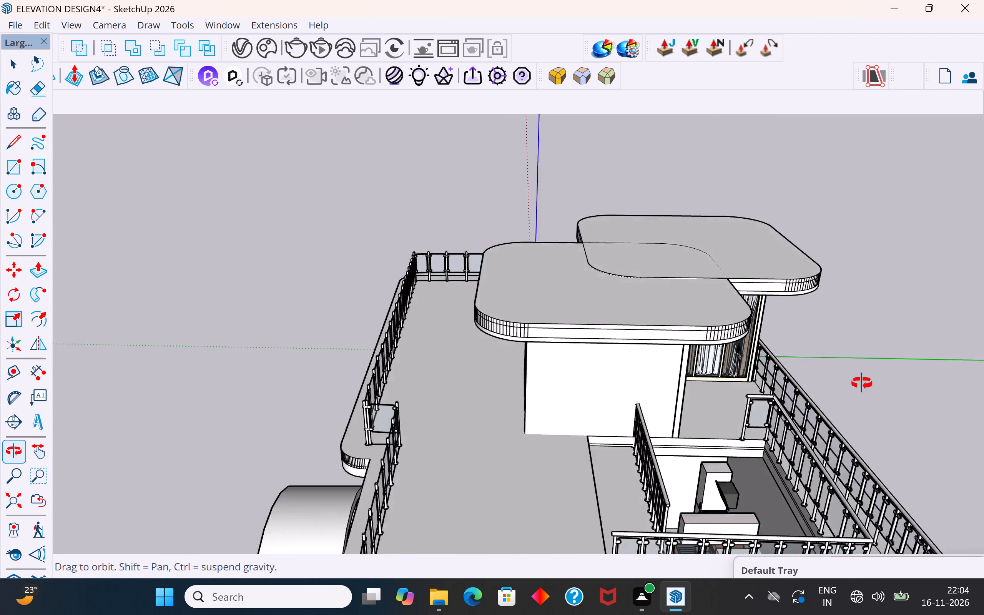
middle_click_drag(862, 383, 983, 519)
middle_click_drag(430, 464, 895, 311)
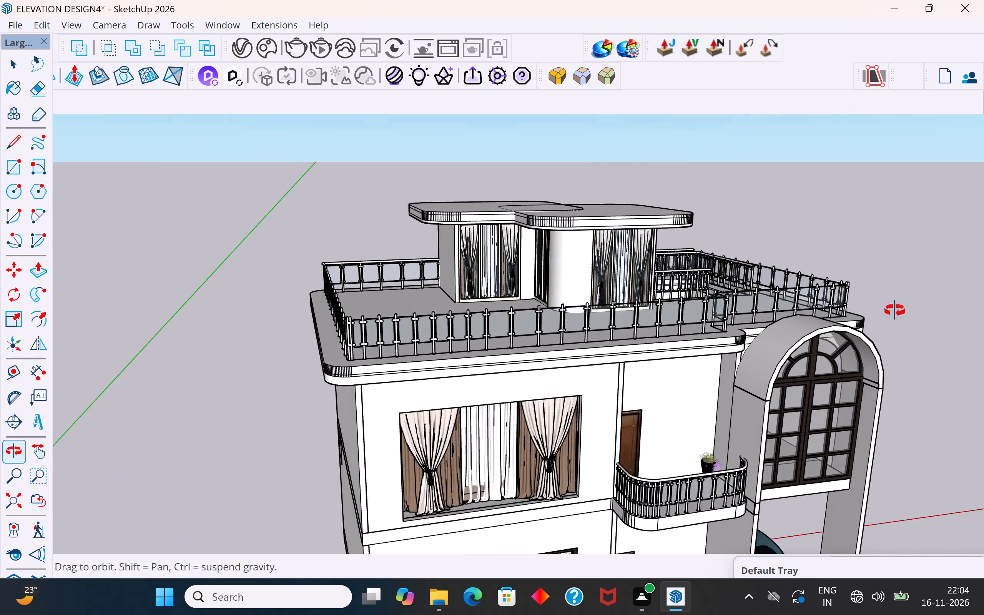
middle_click_drag(895, 311, 270, 461)
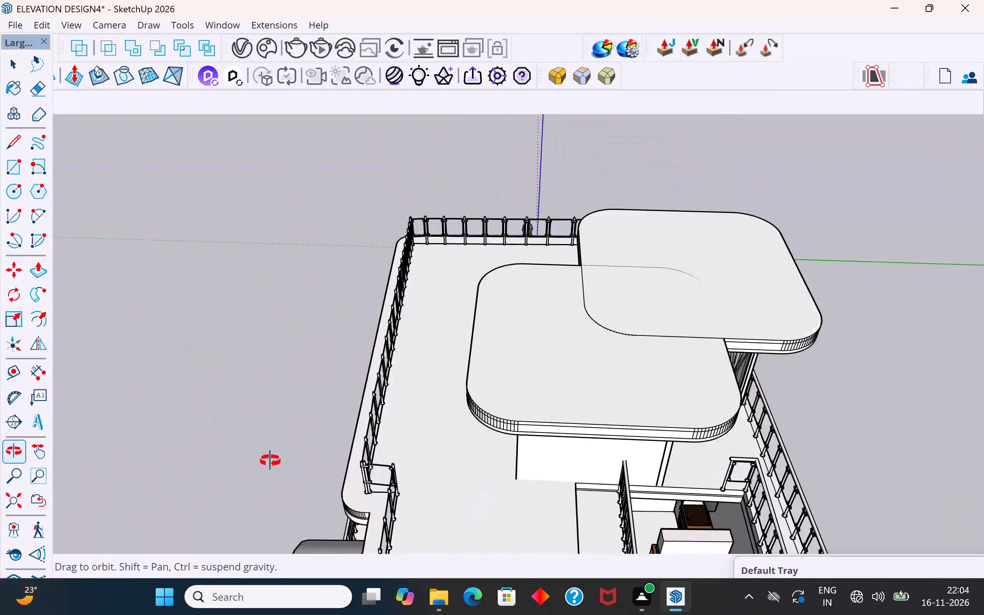
middle_click_drag(270, 461, 864, 366)
scroll(518, 325, "up", 17)
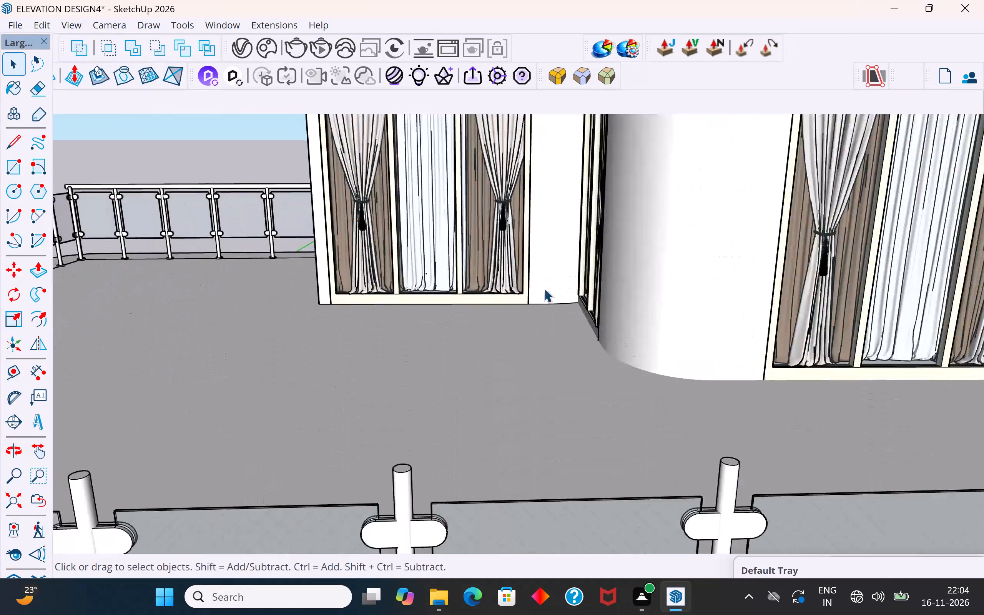
scroll(544, 288, "up", 2)
middle_click_drag(593, 299, 695, 290)
scroll(715, 289, "up", 3)
left_click(723, 284)
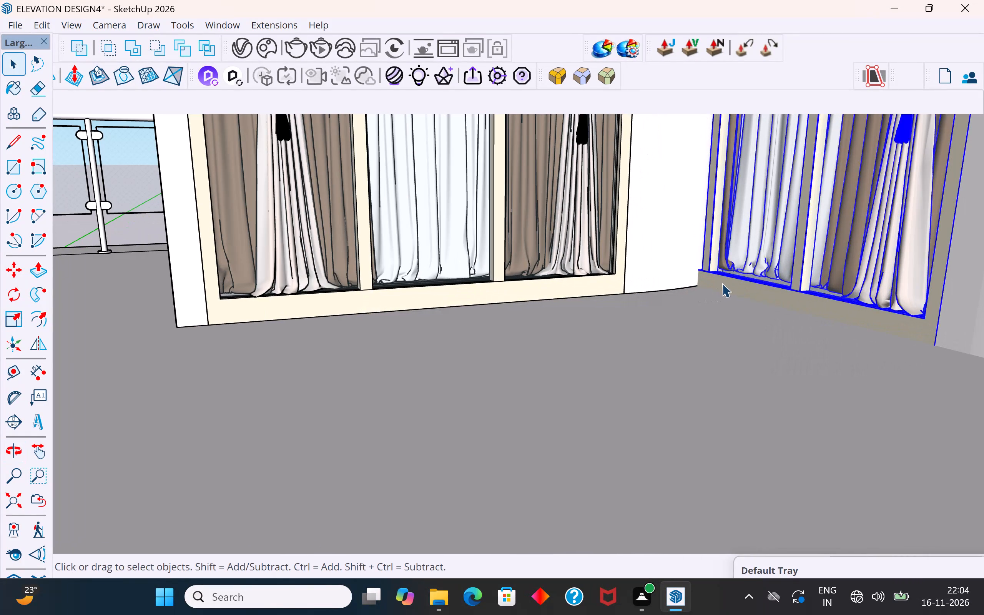
left_click(603, 286)
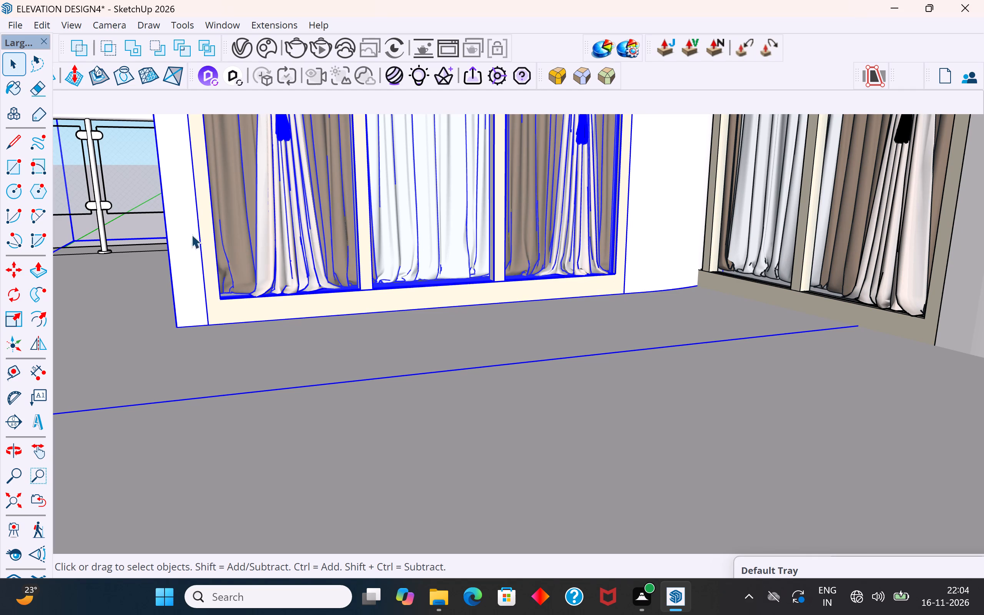
scroll(428, 385, "down", 19)
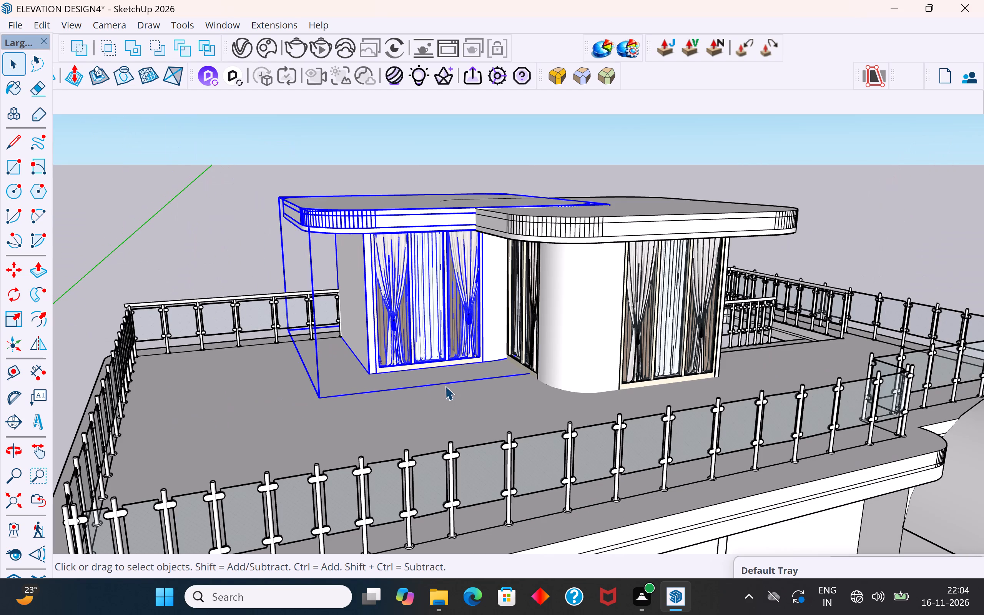
left_click(153, 235)
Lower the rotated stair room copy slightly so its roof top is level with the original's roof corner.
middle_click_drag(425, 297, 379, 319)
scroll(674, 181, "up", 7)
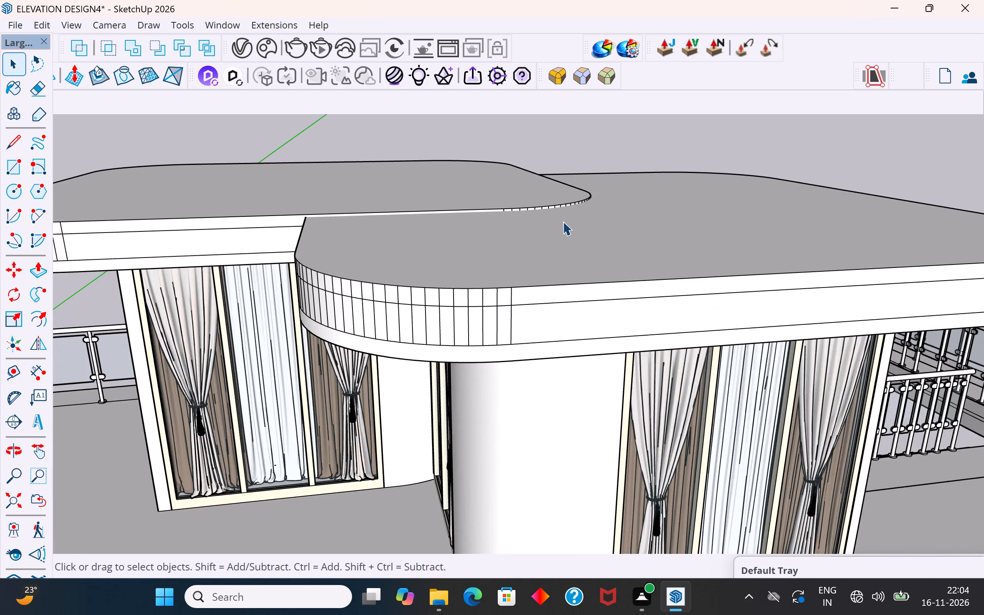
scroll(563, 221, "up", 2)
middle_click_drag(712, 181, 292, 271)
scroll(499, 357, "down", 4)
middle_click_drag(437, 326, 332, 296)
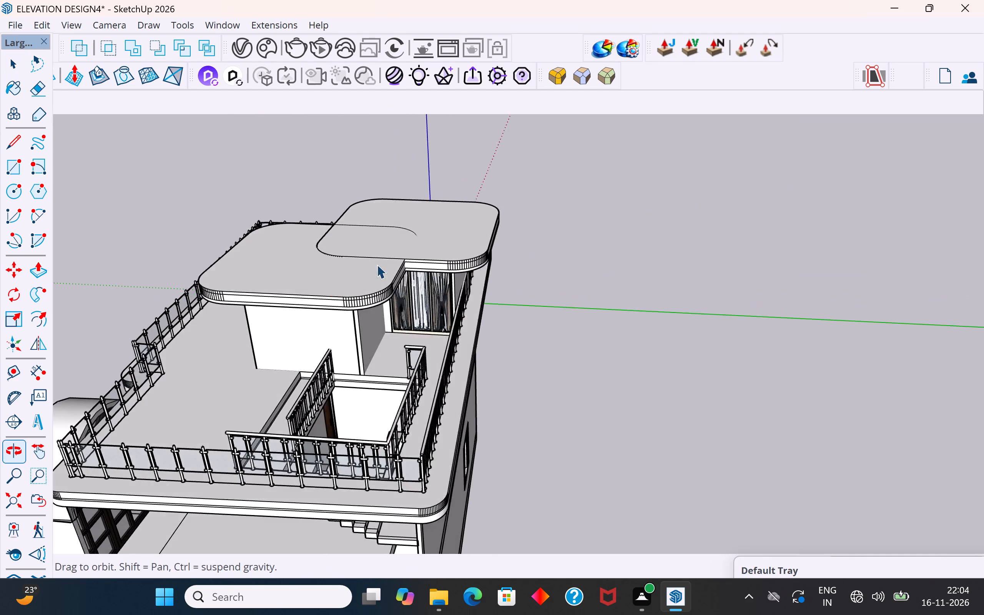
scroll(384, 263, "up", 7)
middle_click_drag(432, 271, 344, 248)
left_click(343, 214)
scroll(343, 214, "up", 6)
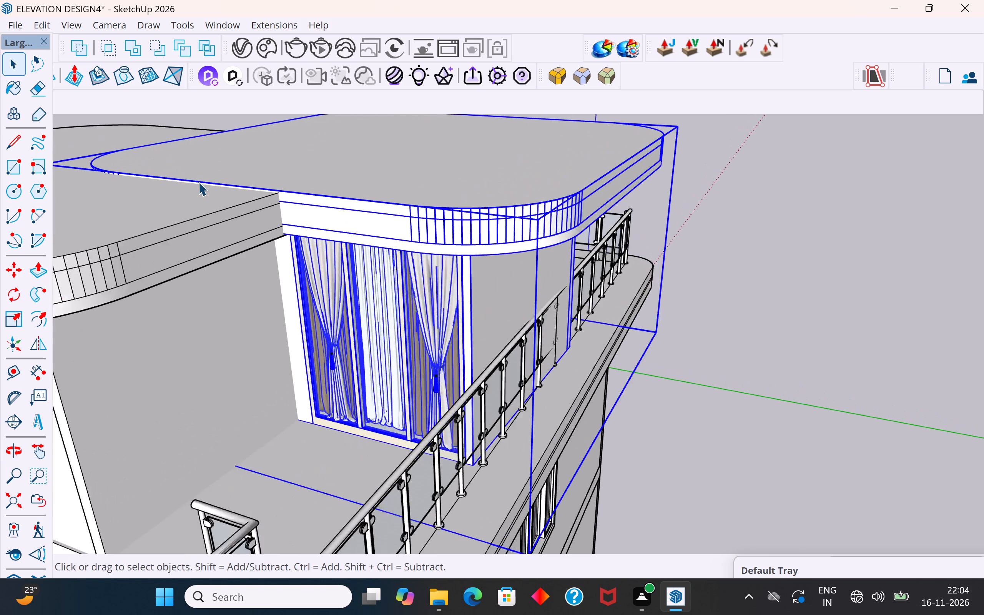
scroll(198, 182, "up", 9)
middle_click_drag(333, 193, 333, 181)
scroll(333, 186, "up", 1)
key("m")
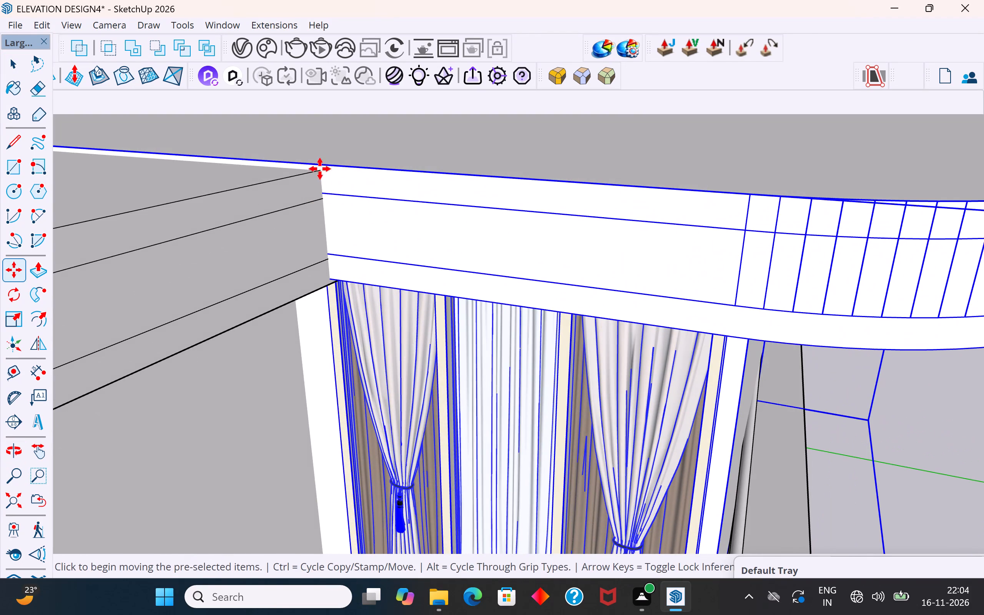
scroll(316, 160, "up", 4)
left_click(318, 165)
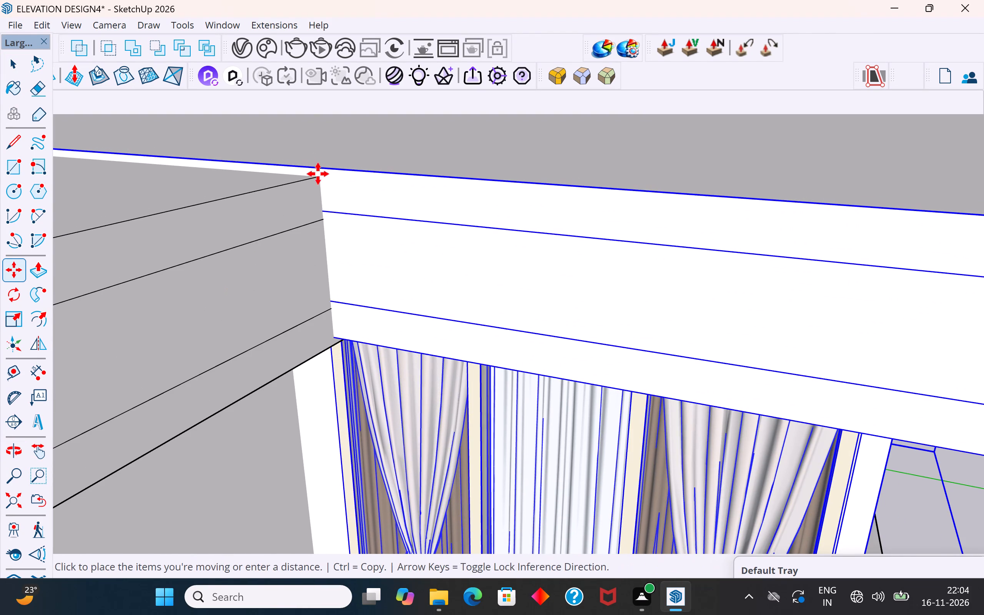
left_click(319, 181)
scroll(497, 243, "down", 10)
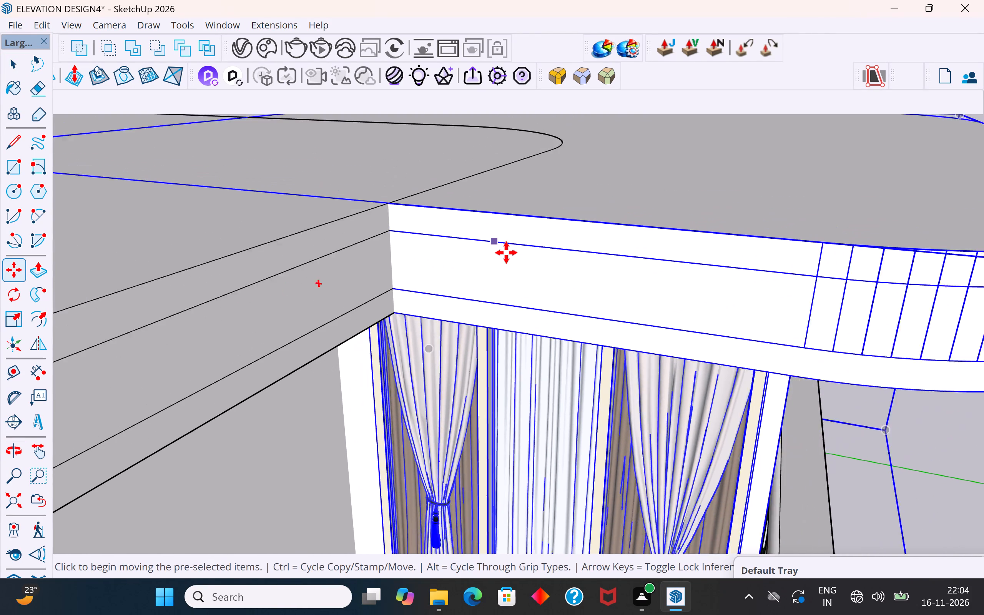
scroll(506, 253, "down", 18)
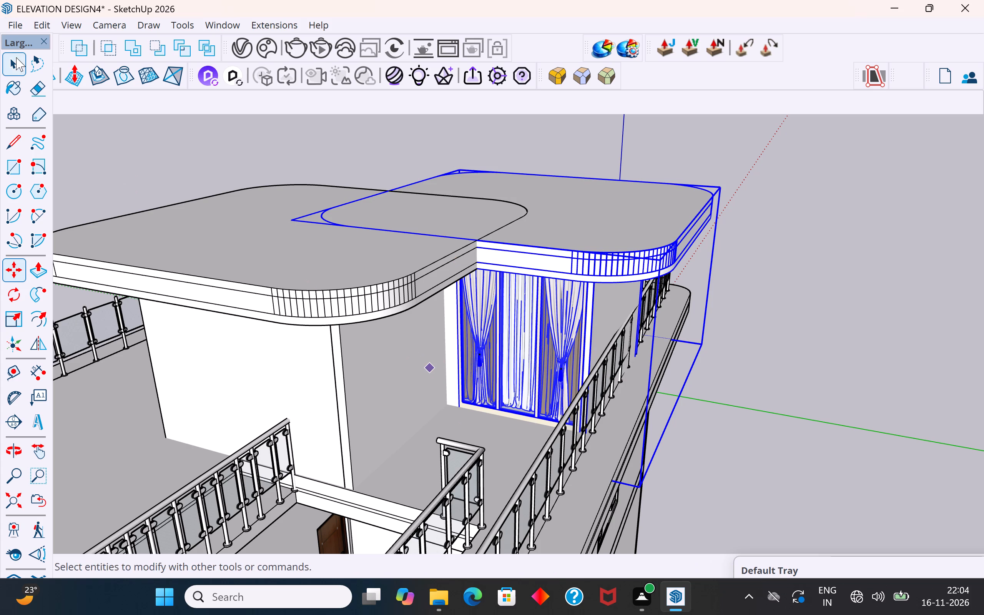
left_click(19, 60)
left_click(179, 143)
Examine the paired stair rooms from around the terrace and in the house's front elevation.
scroll(416, 315, "down", 4)
middle_click_drag(429, 322, 840, 286)
middle_click_drag(661, 305, 719, 324)
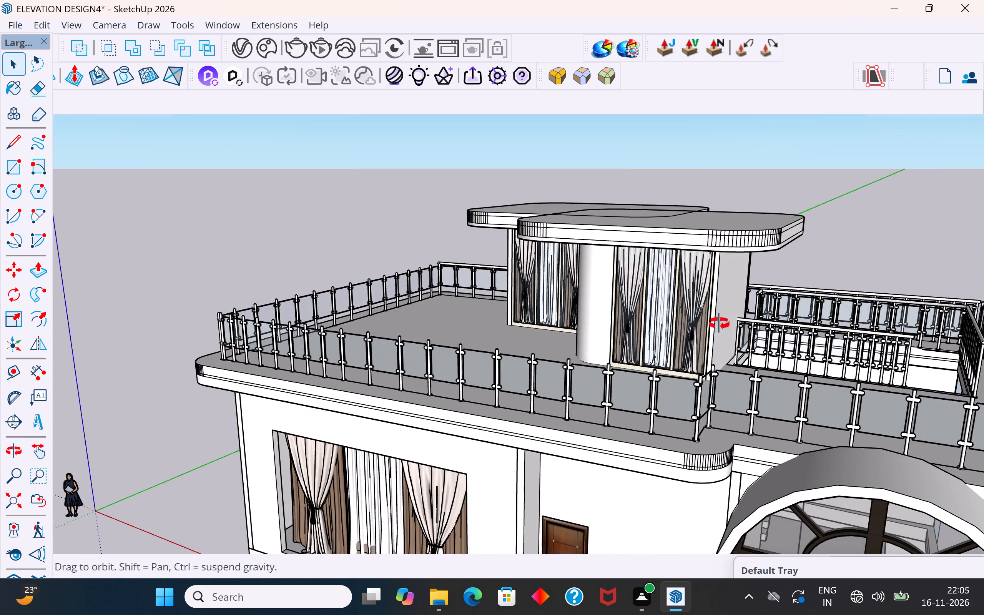
middle_click_drag(719, 324, 864, 299)
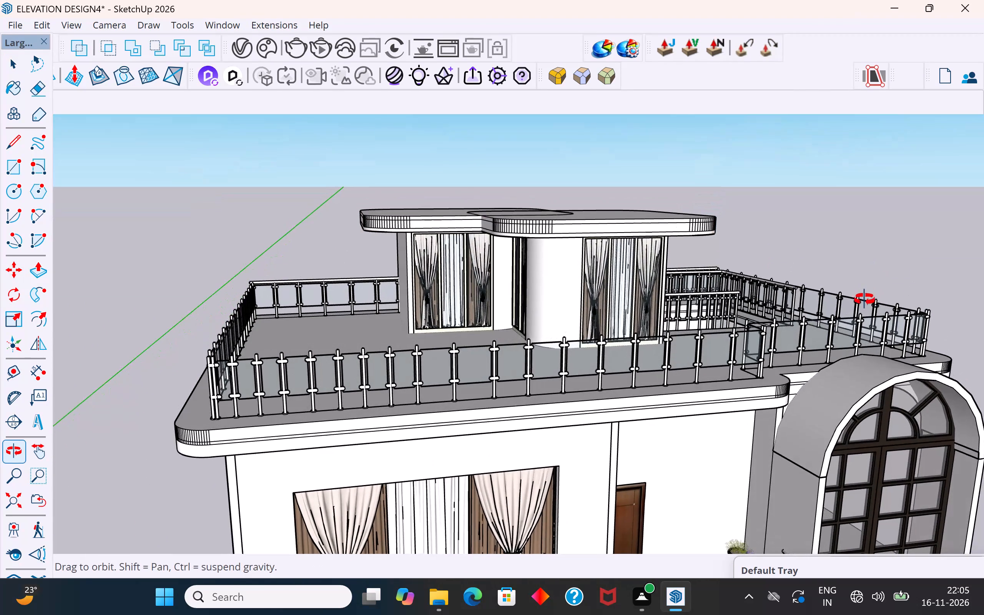
middle_click_drag(864, 299, 849, 304)
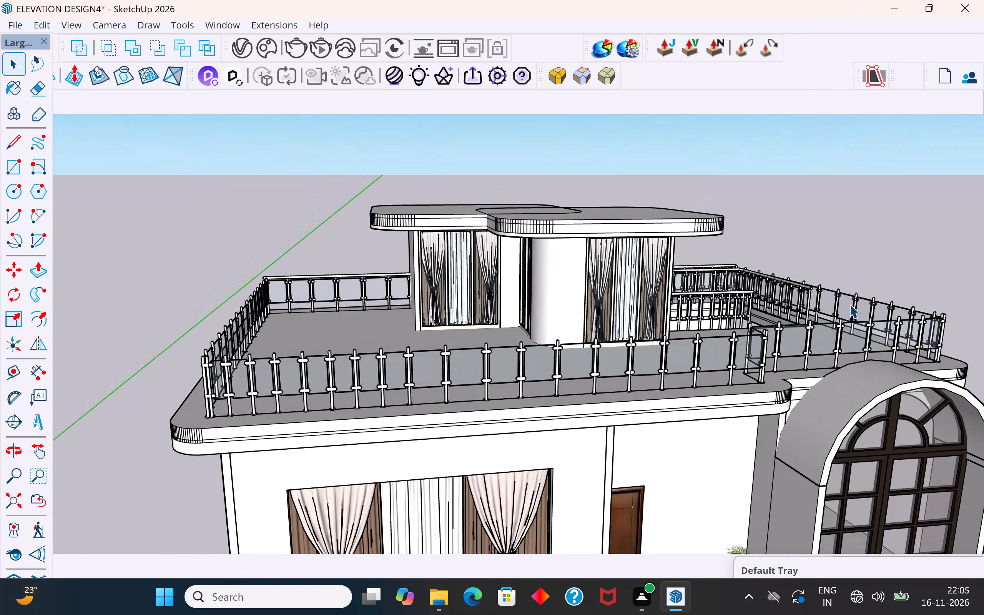
scroll(362, 297, "down", 5)
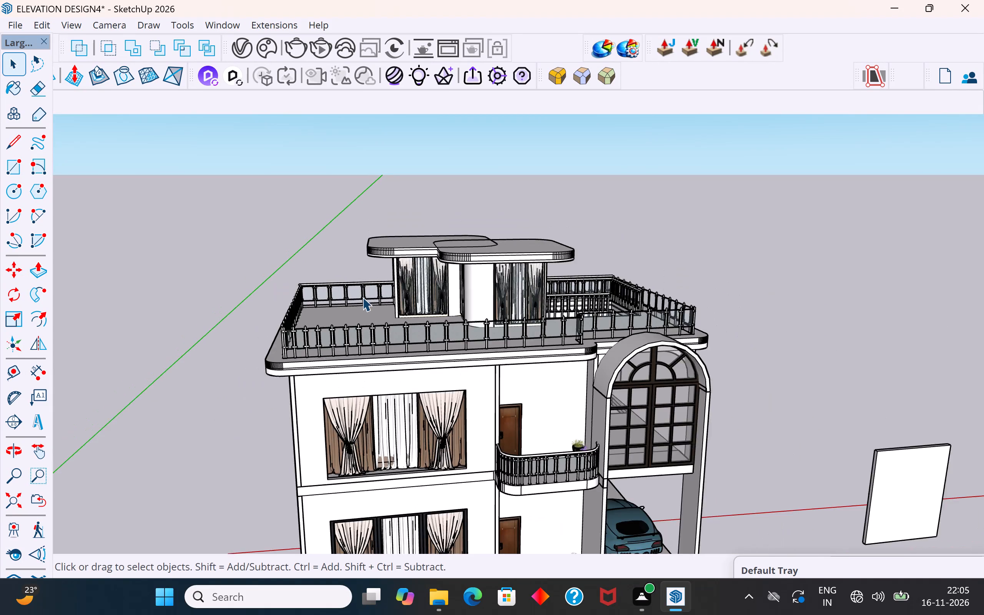
scroll(362, 297, "down", 4)
middle_click_drag(408, 306, 381, 281)
scroll(387, 286, "up", 2)
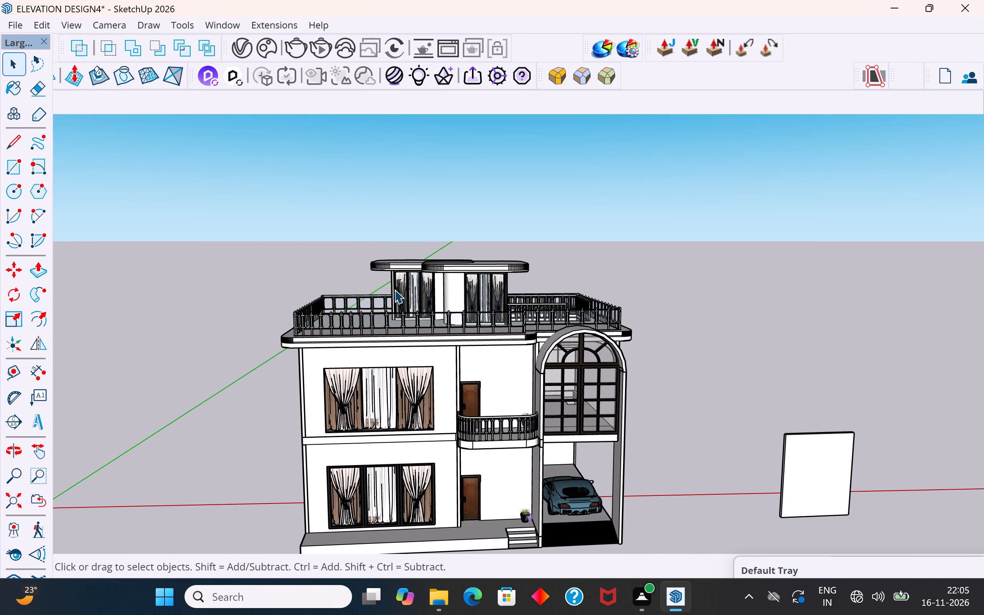
middle_click_drag(394, 289, 399, 331)
Undo the stair room copy's moves onto the terrace and its rotation, keeping the unrotated copy outside the railing.
key("ctrl+z")
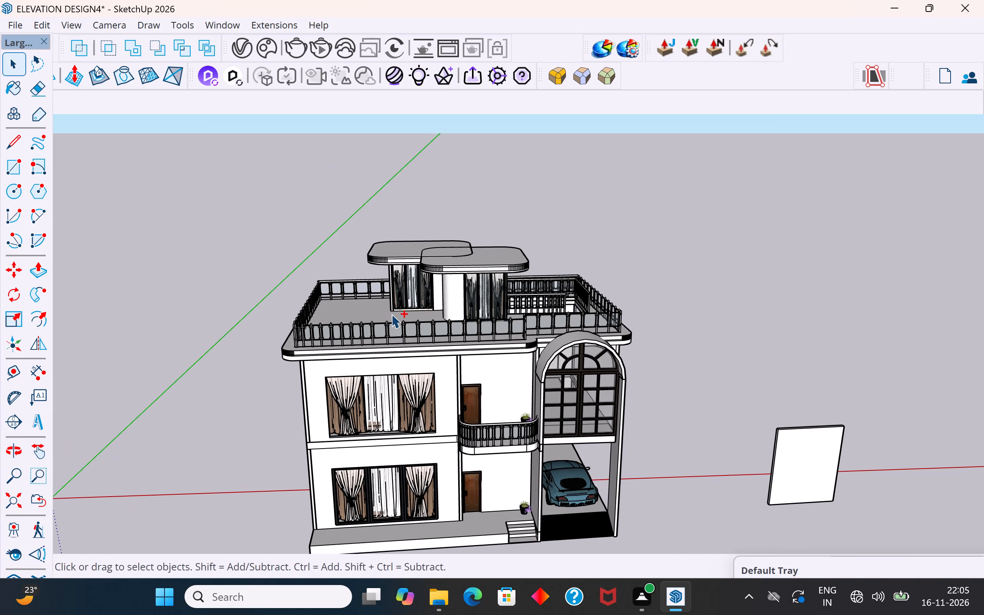
key("ctrl+z")
key("ctrl+z")
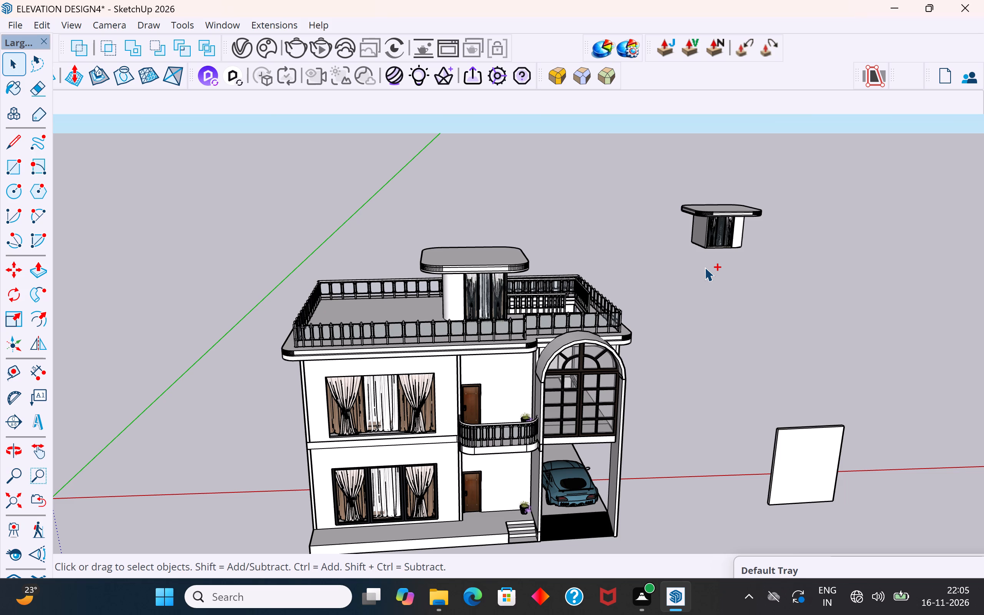
key("ctrl+z")
Try to move the unrotated stair room copy by its base corner onto the original stair room's rear base corner on the terrace.
scroll(459, 259, "up", 4)
middle_click_drag(471, 250, 125, 374)
scroll(245, 379, "down", 4)
scroll(571, 277, "up", 3)
middle_click_drag(634, 298, 468, 218)
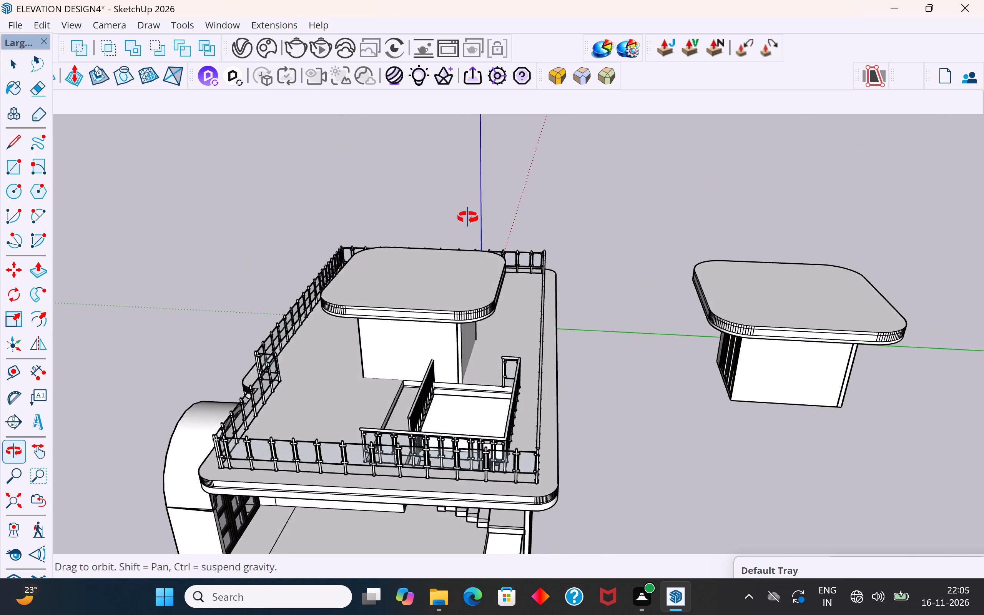
middle_click_drag(468, 218, 467, 217)
left_click(787, 305)
middle_click_drag(868, 422, 865, 465)
scroll(861, 431, "up", 3)
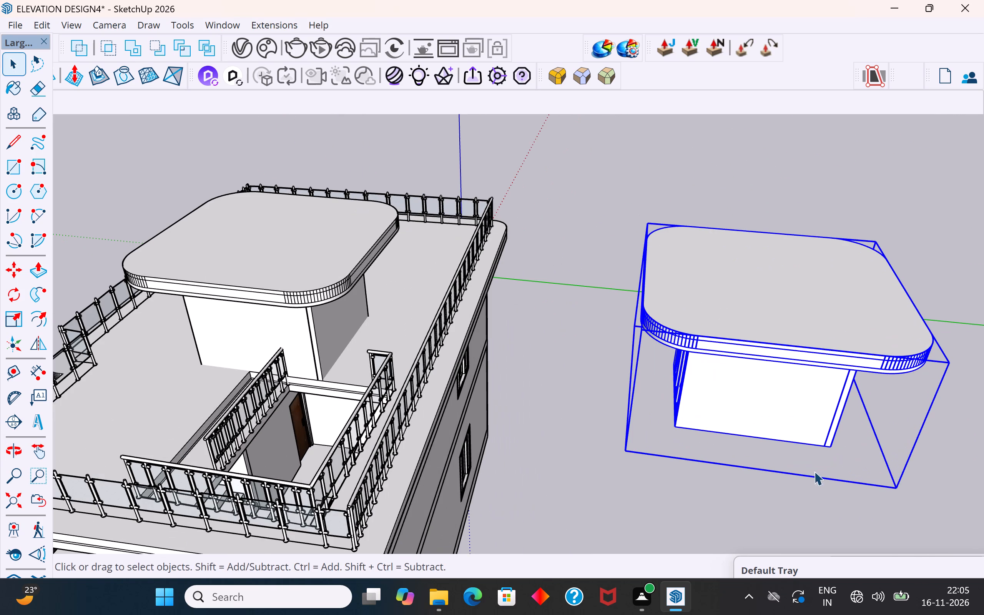
key("m")
left_click(680, 425)
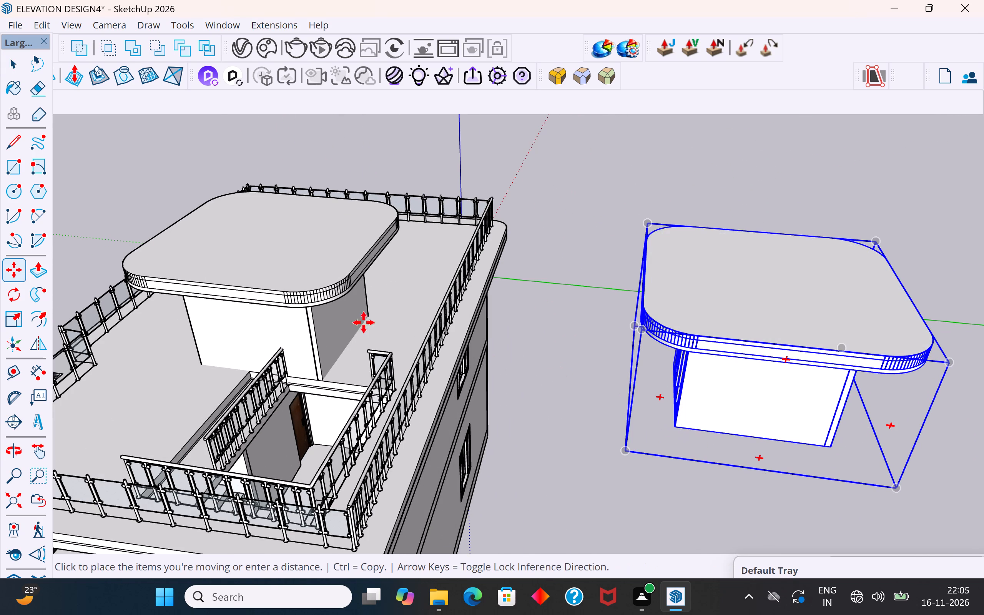
scroll(378, 315, "up", 9)
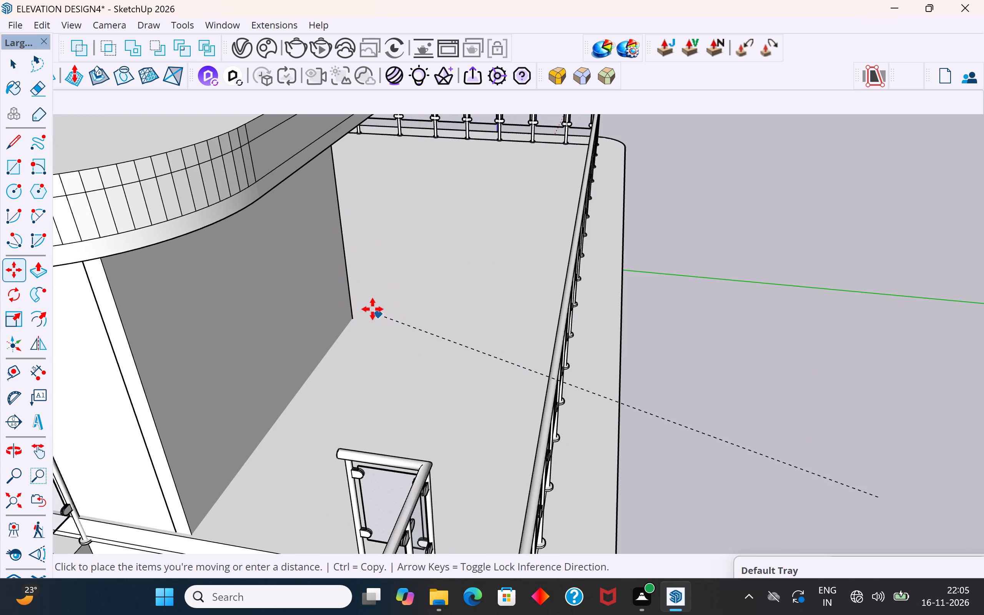
left_click(352, 321)
scroll(695, 410, "down", 11)
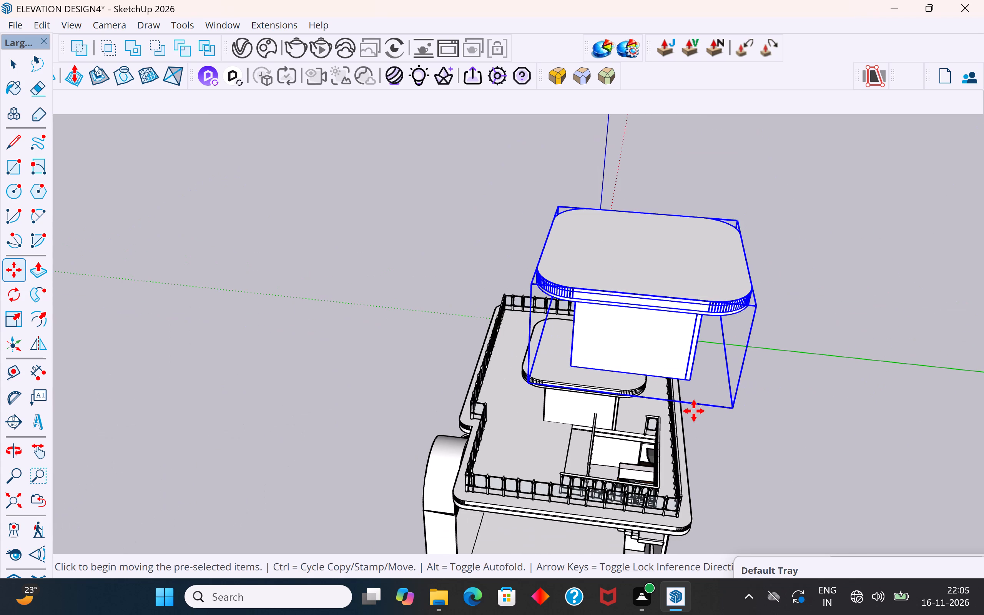
left_click(14, 61)
left_click(271, 269)
Move the unrotated stair room copy by its base corner onto the original stair room's rear base corner on the terrace.
middle_click_drag(397, 449, 831, 411)
left_click(719, 170)
scroll(764, 187, "up", 4)
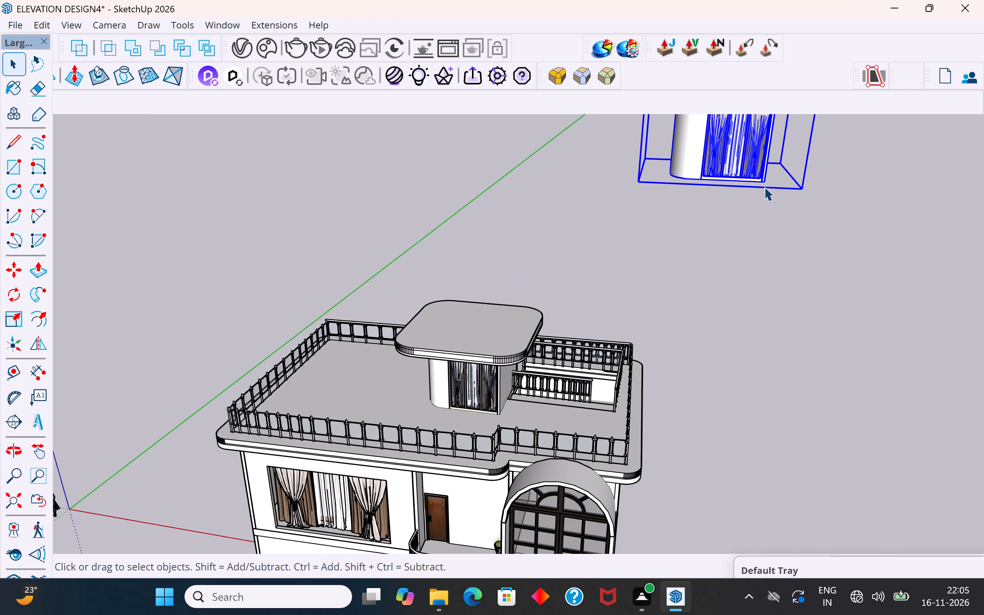
key("m")
scroll(770, 171, "up", 18)
left_click(770, 184)
scroll(770, 184, "down", 11)
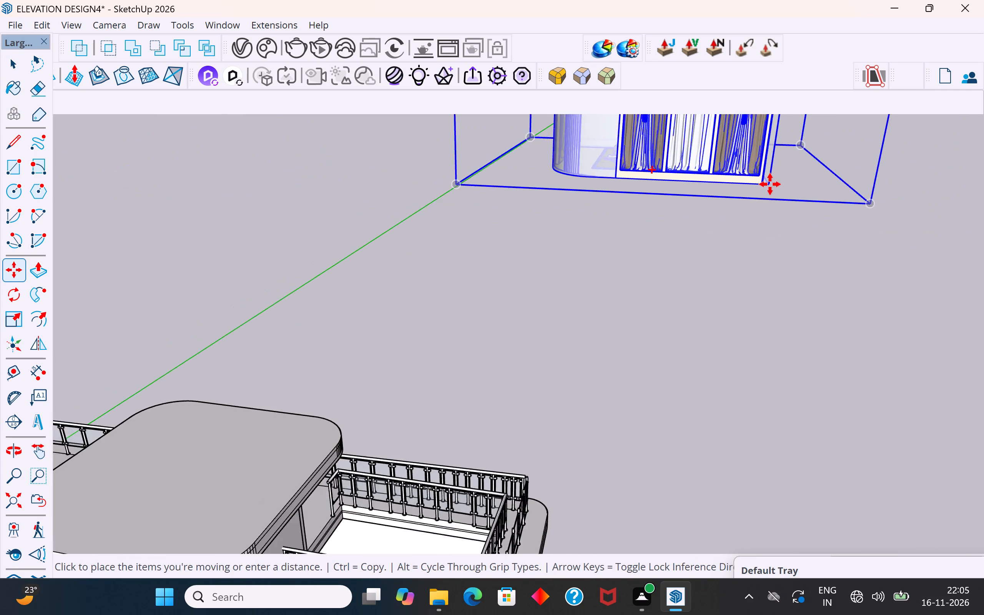
scroll(770, 184, "down", 2)
middle_click_drag(517, 268, 873, 202)
scroll(602, 223, "down", 5)
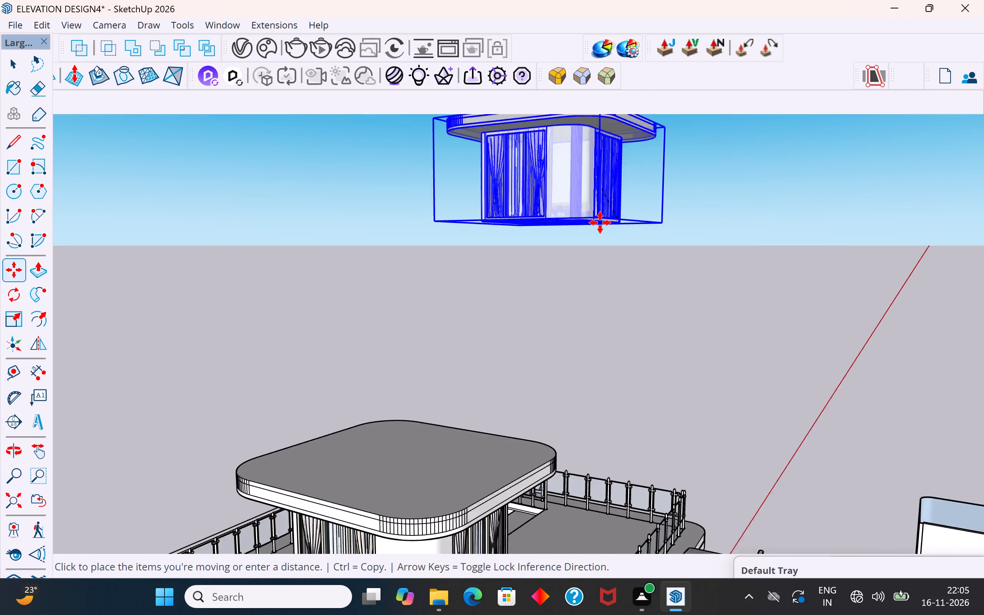
scroll(600, 223, "down", 5)
scroll(465, 379, "up", 15)
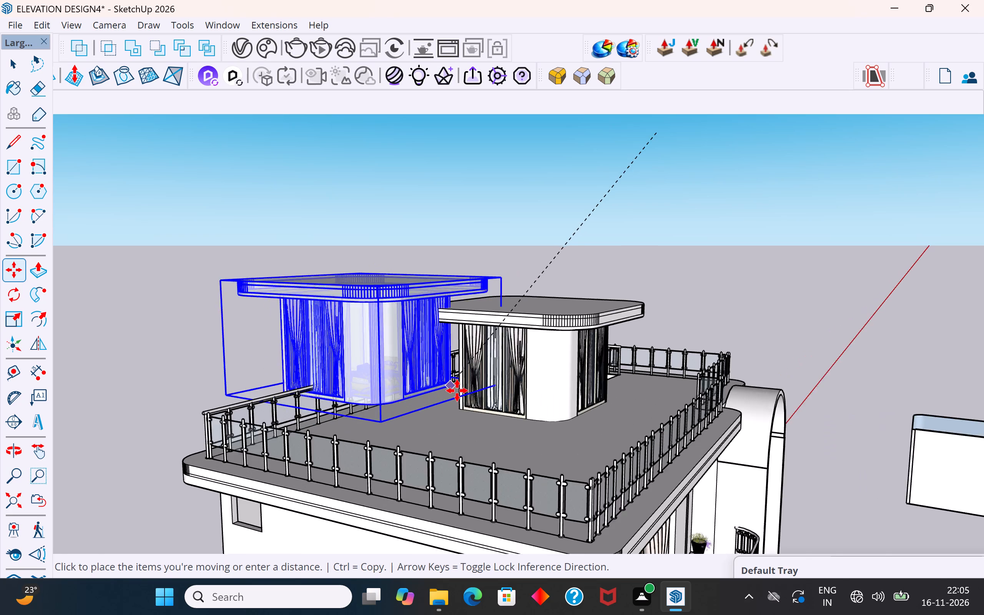
scroll(457, 391, "up", 5)
middle_click_drag(460, 414, 396, 457)
scroll(396, 457, "up", 5)
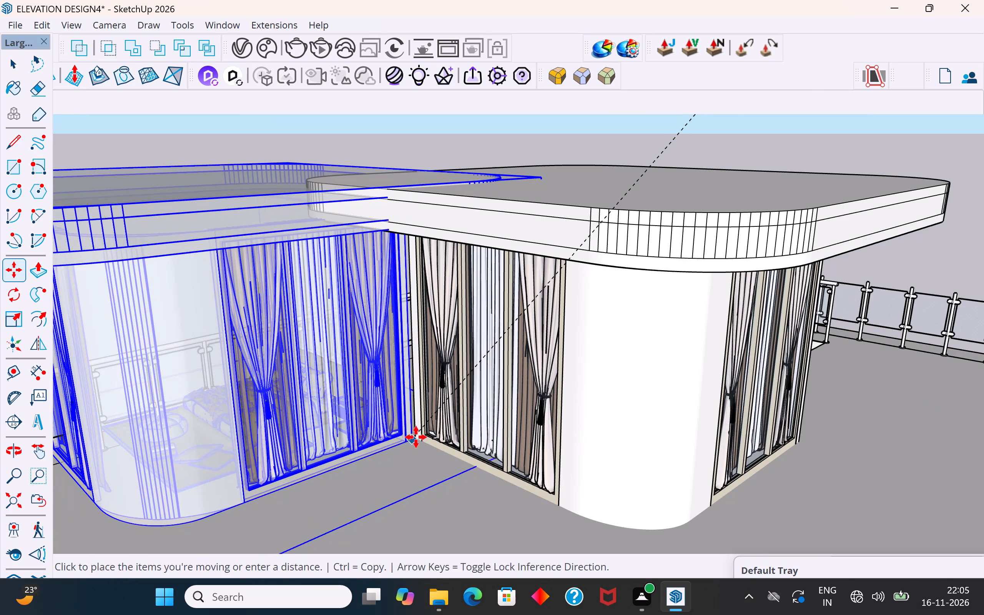
scroll(418, 437, "up", 10)
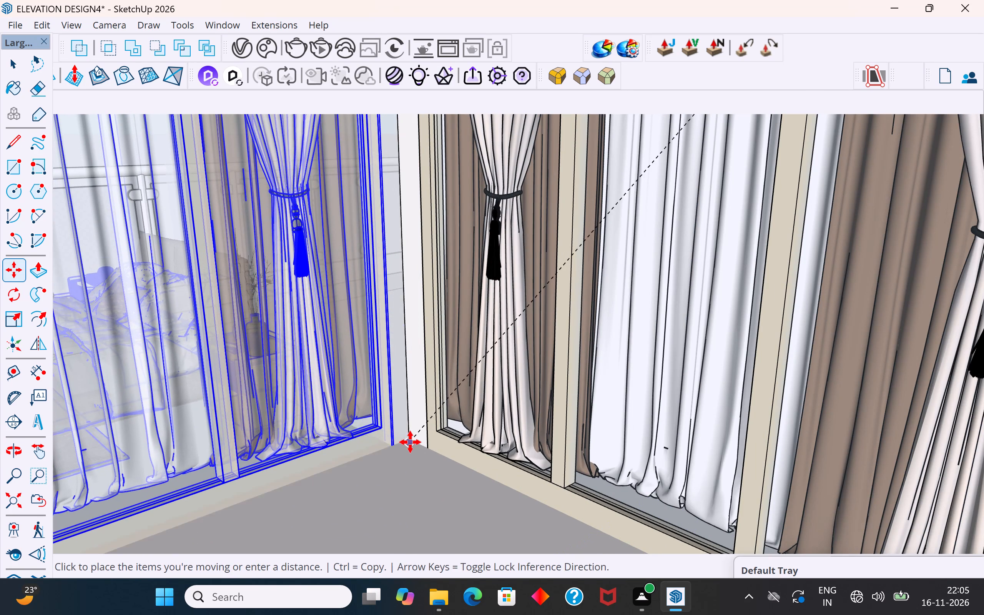
scroll(410, 445, "up", 9)
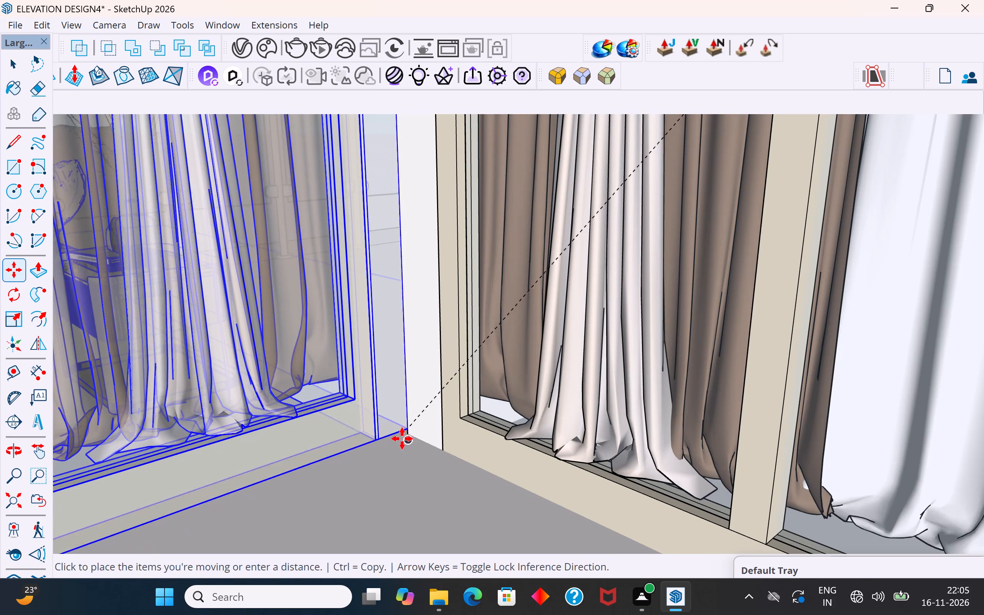
scroll(407, 432, "up", 7)
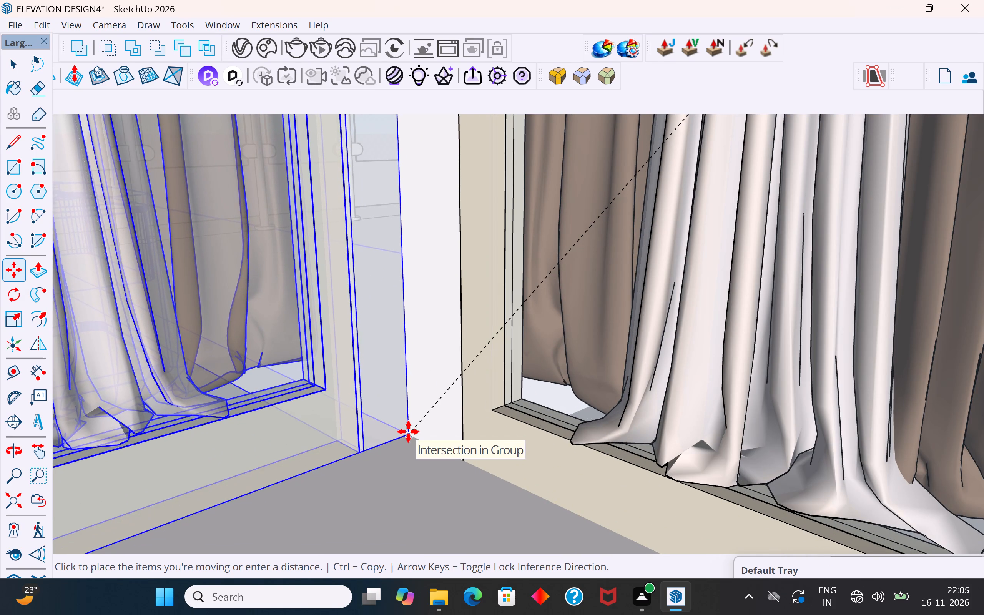
scroll(408, 432, "up", 10)
left_click(408, 434)
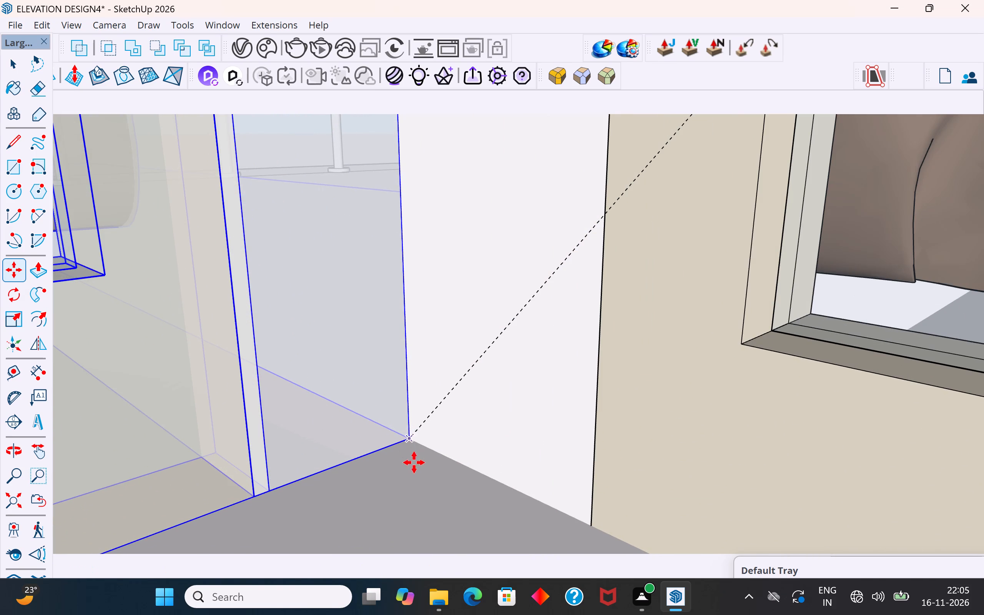
Lower the stair room copy slightly so its base corner meets the original room's wall corner at the terrace floor.
middle_click_drag(417, 466, 410, 384)
scroll(415, 464, "up", 7)
middle_click_drag(420, 452, 467, 434)
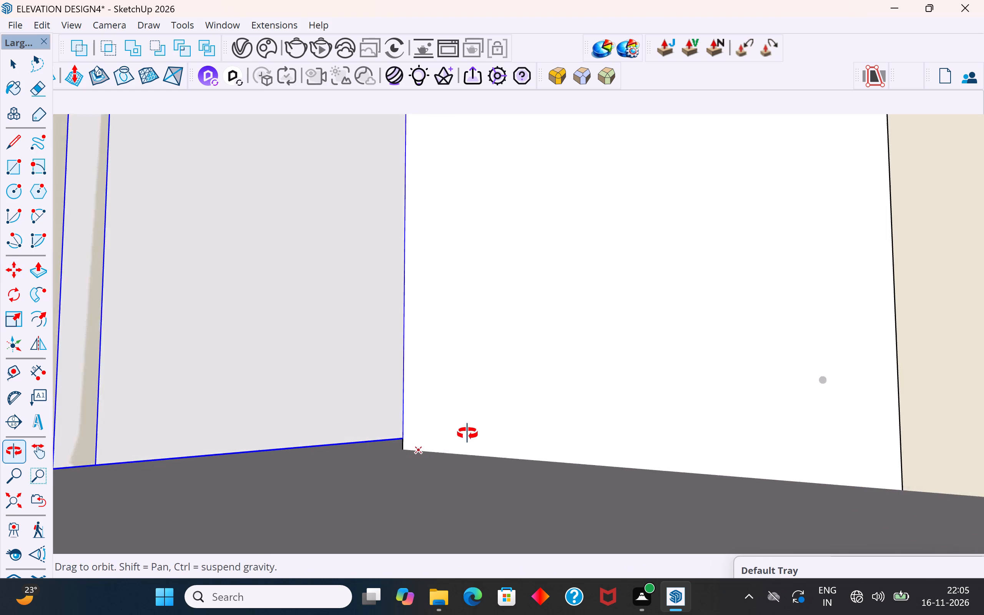
middle_click_drag(467, 434, 495, 430)
left_click(399, 438)
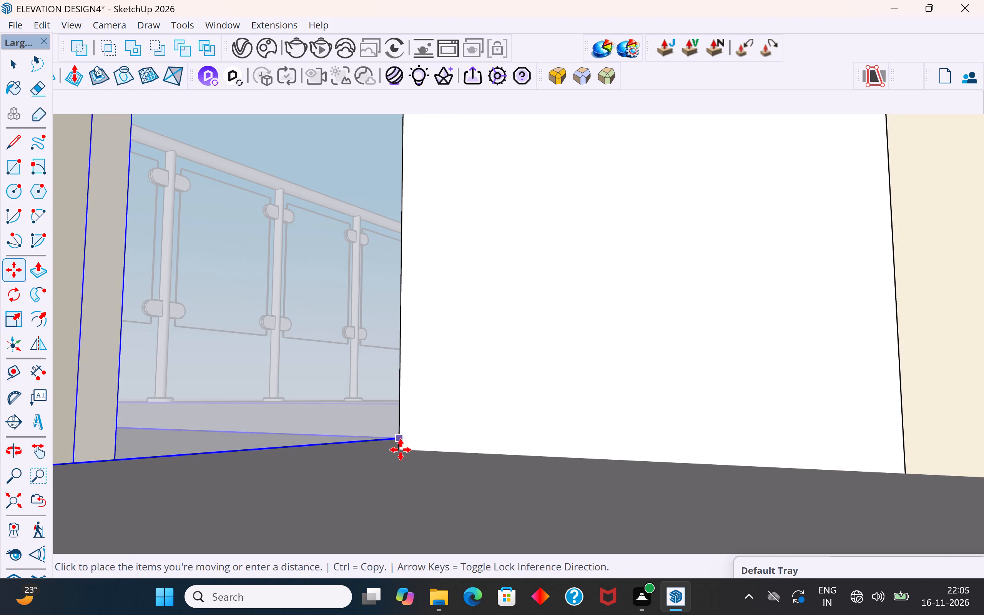
left_click(401, 452)
scroll(397, 454, "down", 19)
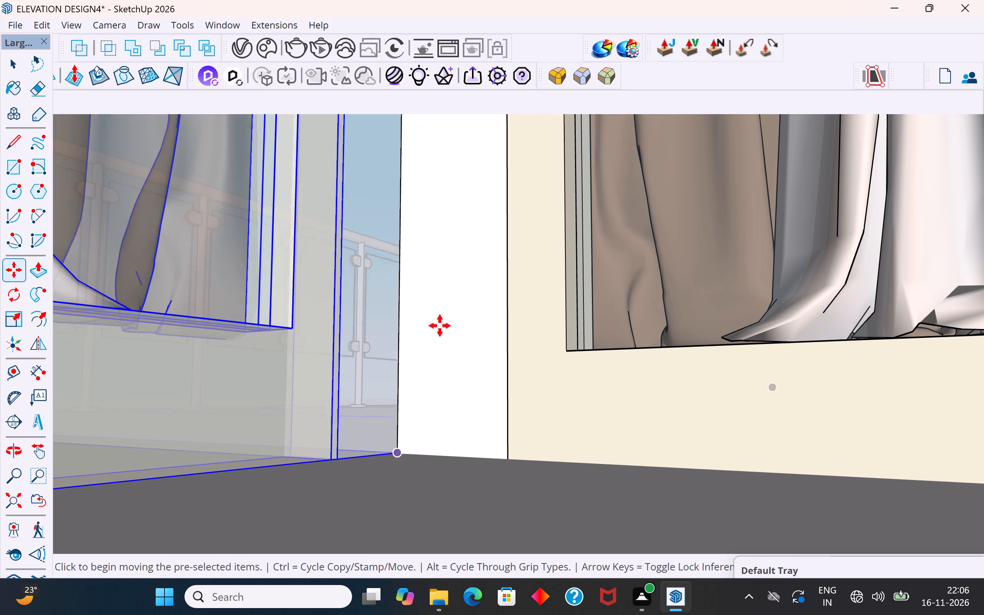
left_click(17, 64)
scroll(381, 356, "down", 18)
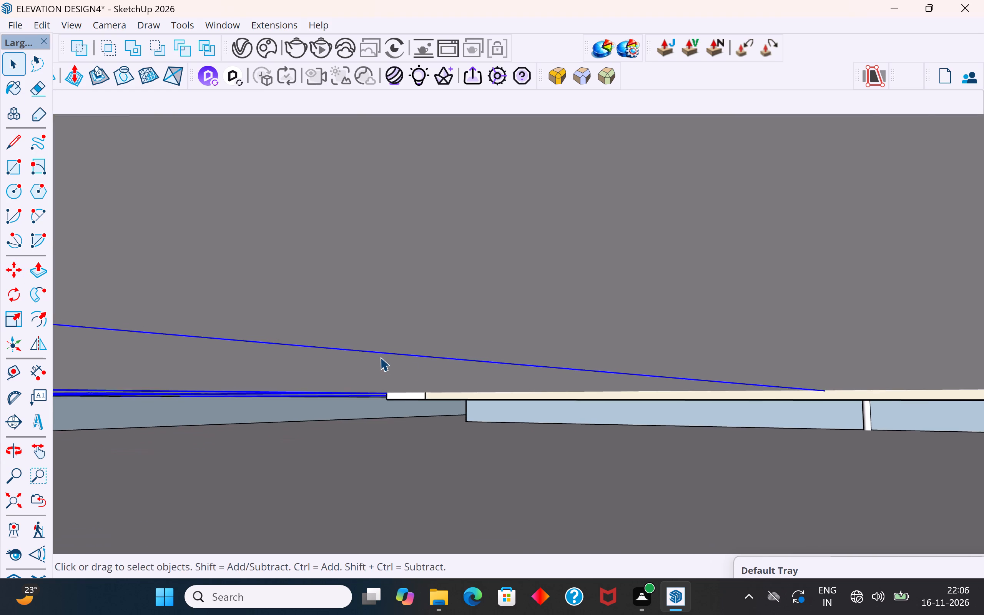
middle_click_drag(442, 363, 365, 485)
scroll(401, 416, "down", 20)
scroll(401, 416, "down", 8)
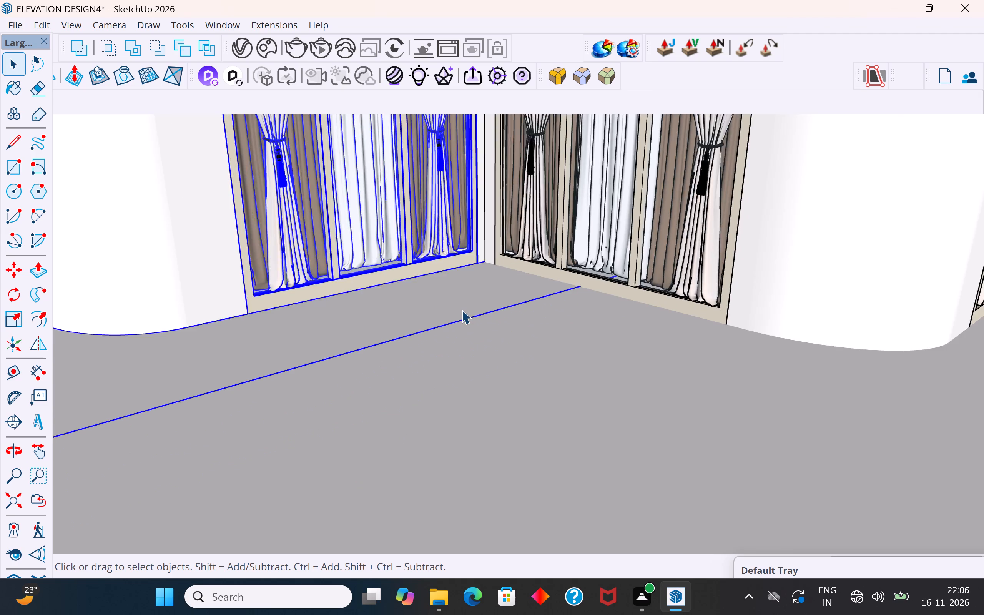
scroll(462, 310, "down", 5)
middle_click_drag(588, 278, 540, 336)
scroll(578, 304, "down", 10)
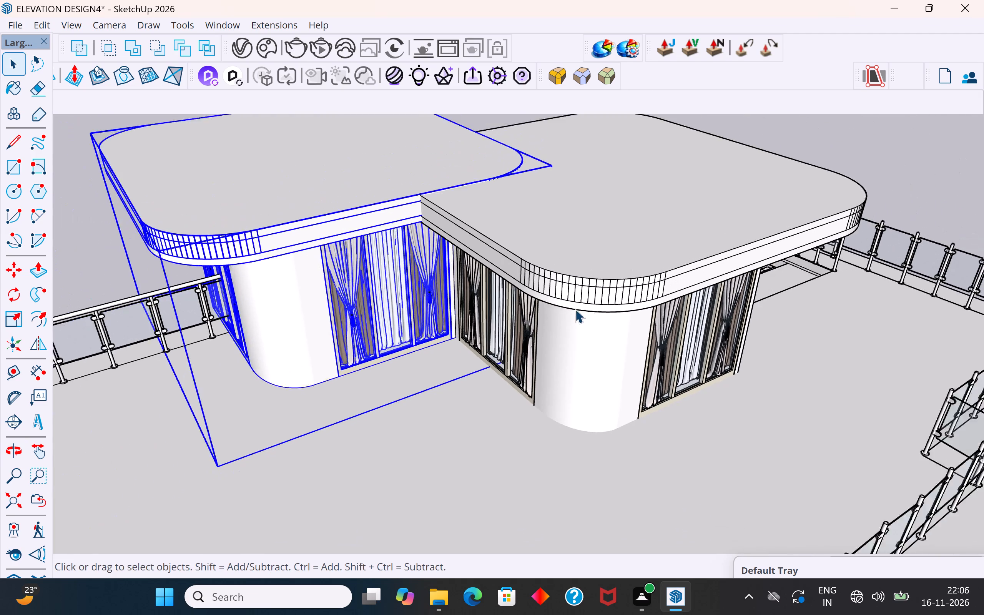
middle_click_drag(682, 281, 316, 307)
left_click(164, 169)
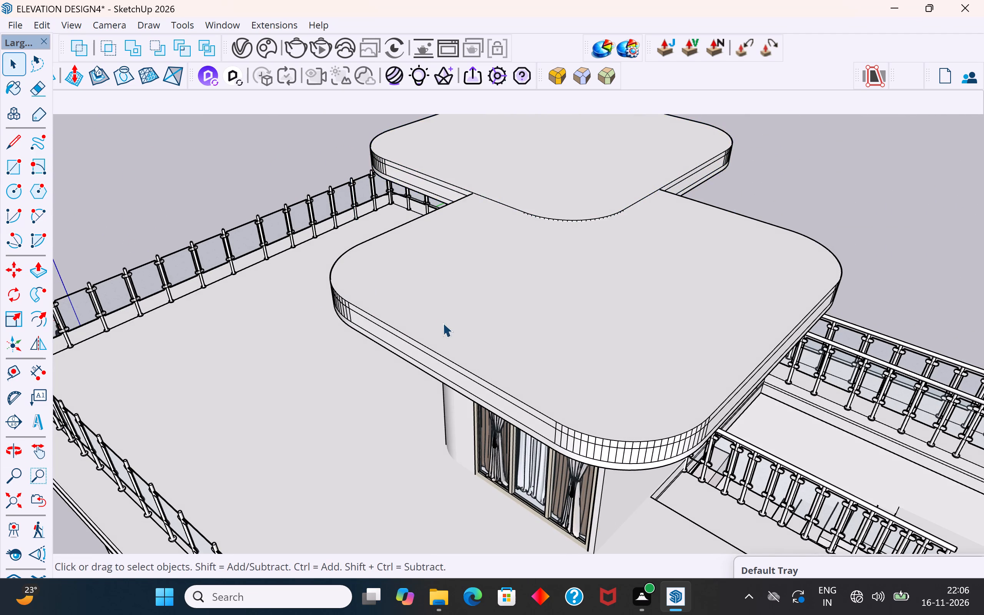
Move the stair room copy slightly down by its roof edge onto the original roof's top corner to make both roofs level.
middle_click_drag(385, 323, 222, 290)
scroll(223, 289, "down", 1)
middle_click_drag(615, 289, 368, 294)
scroll(486, 251, "up", 7)
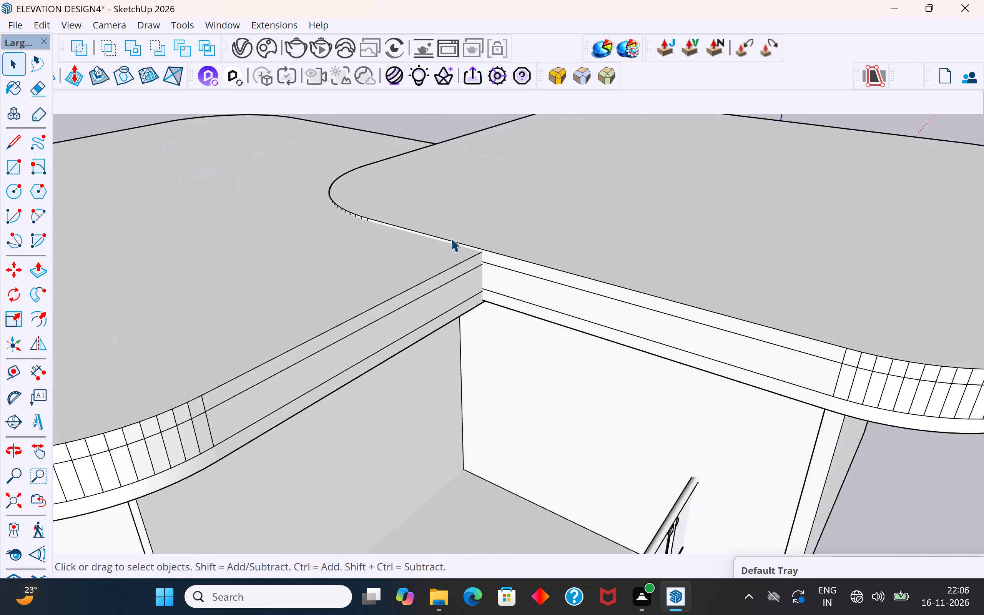
scroll(451, 238, "up", 5)
middle_click_drag(488, 282, 464, 236)
left_click(473, 221)
scroll(473, 221, "up", 6)
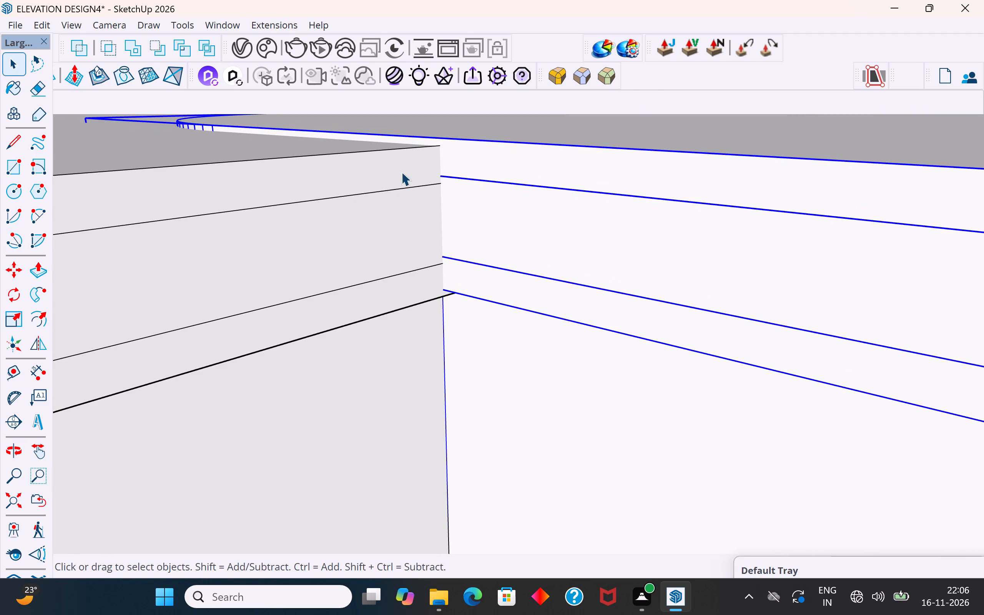
key("m")
scroll(427, 148, "up", 3)
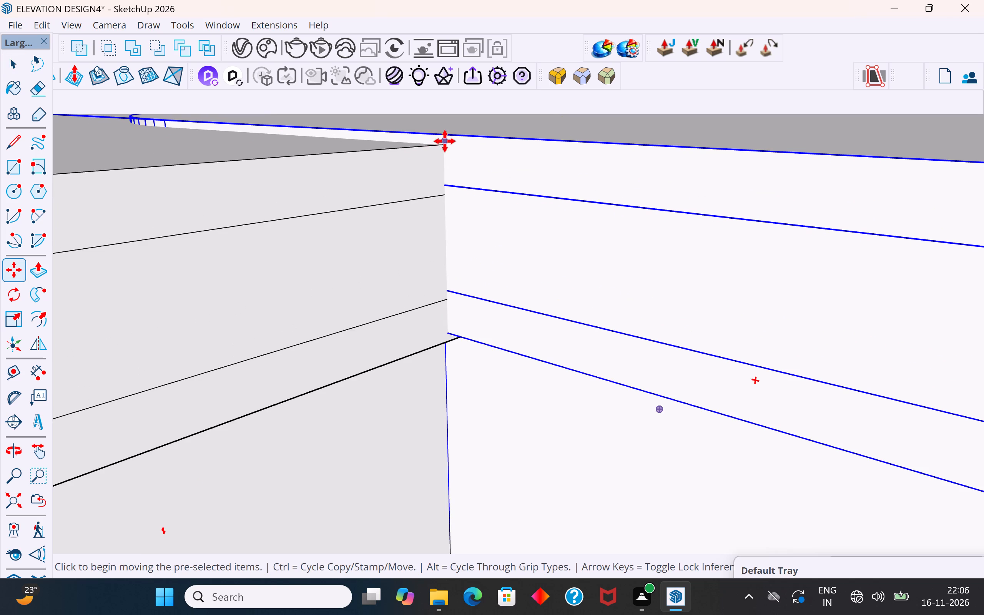
left_click(444, 135)
left_click(439, 148)
scroll(549, 306, "down", 5)
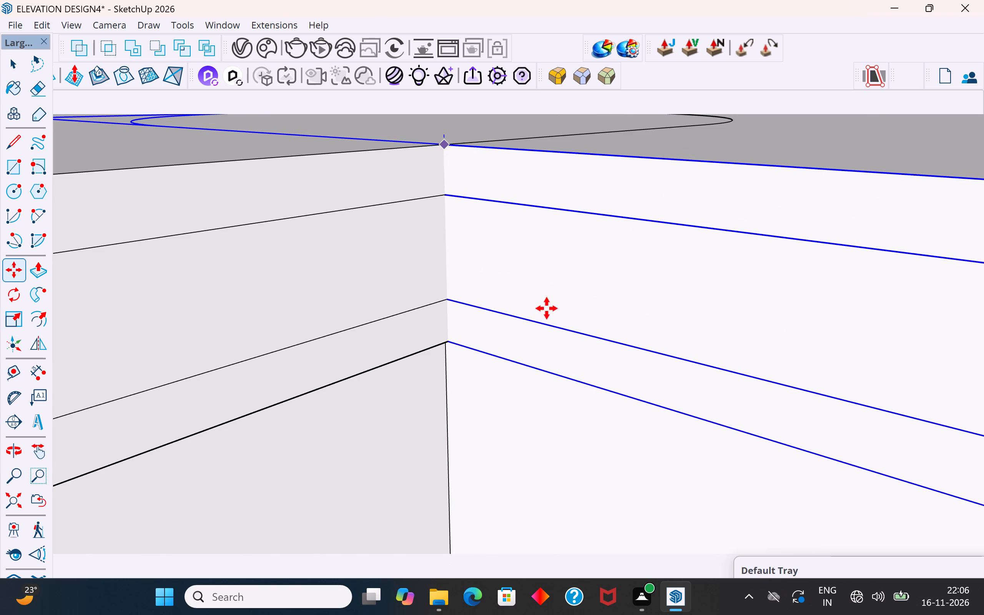
scroll(547, 308, "down", 2)
scroll(547, 308, "up", 1)
scroll(547, 308, "down", 20)
scroll(547, 308, "down", 11)
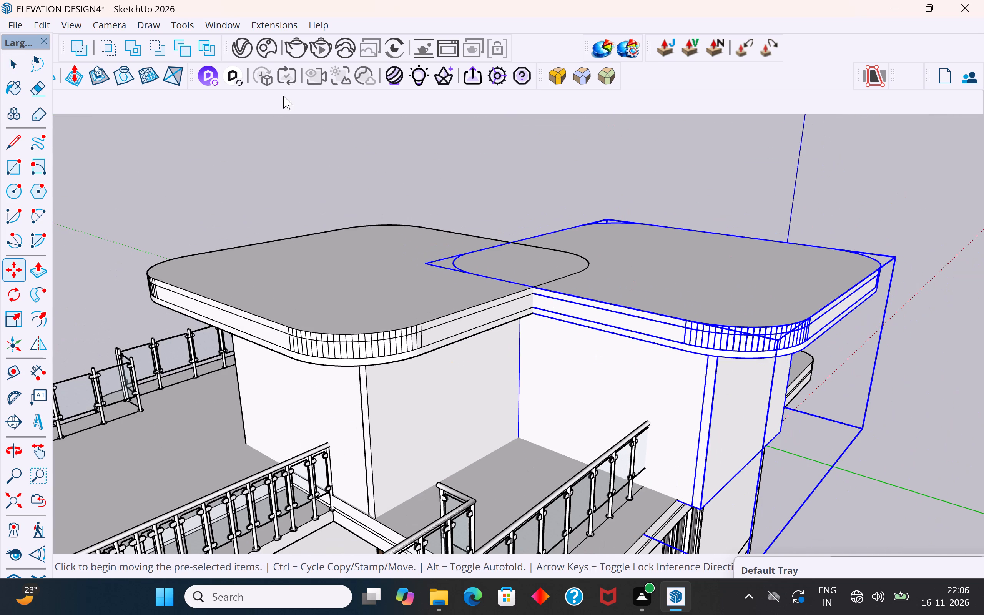
left_click(8, 68)
left_click(186, 178)
Examine the joined stair rooms in the front elevation and from the rear where the copy meets the terrace railing.
scroll(506, 216, "down", 5)
middle_click_drag(523, 239, 600, 264)
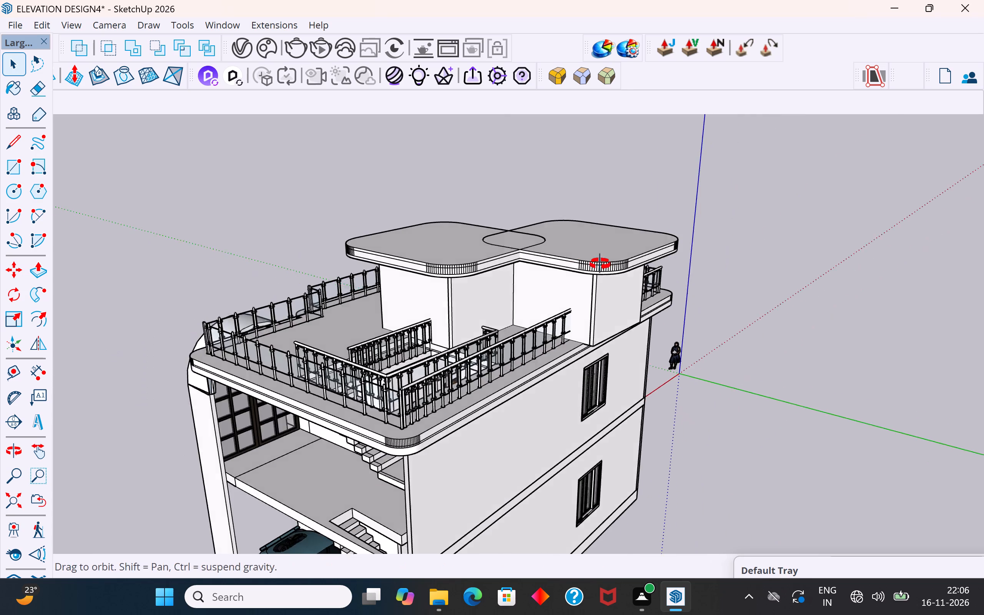
middle_click_drag(600, 264, 953, 281)
middle_click_drag(577, 309, 884, 263)
middle_click_drag(565, 314, 452, 266)
scroll(450, 257, "down", 4)
middle_click_drag(461, 274, 467, 294)
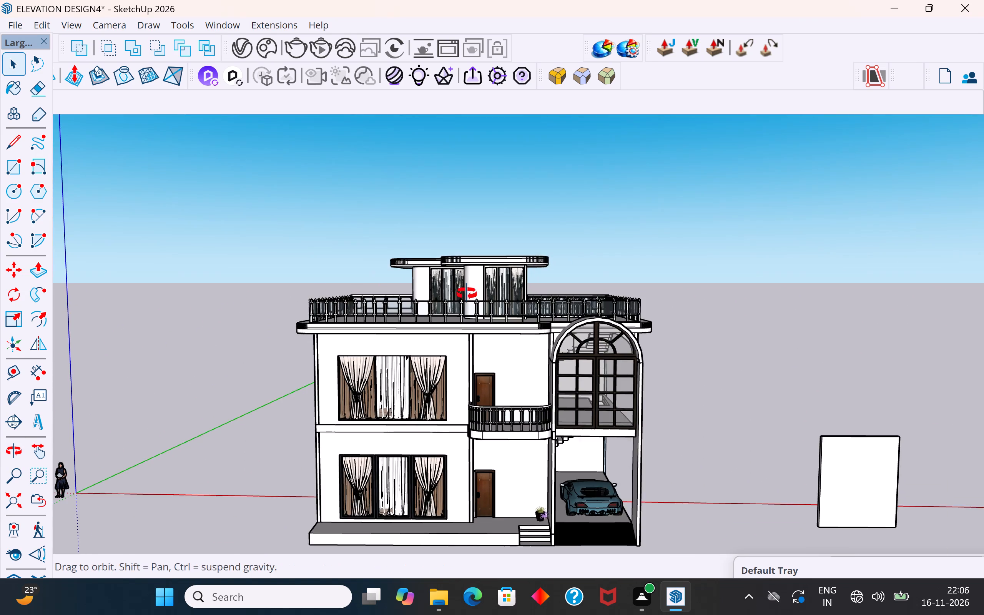
middle_click_drag(467, 294, 460, 333)
scroll(466, 307, "down", 3)
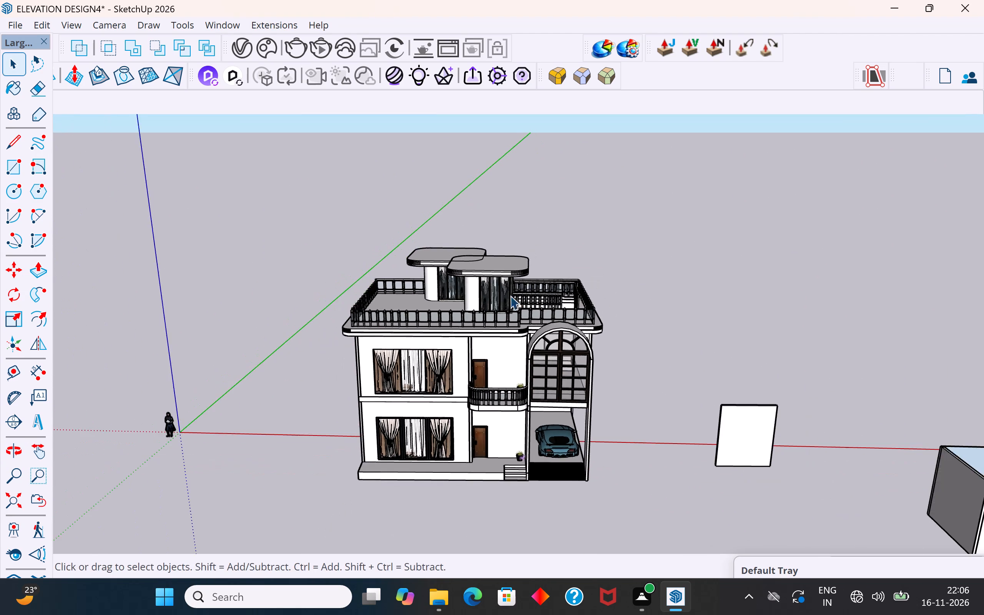
middle_click_drag(642, 266, 171, 311)
scroll(496, 330, "up", 4)
middle_click_drag(667, 304, 458, 284)
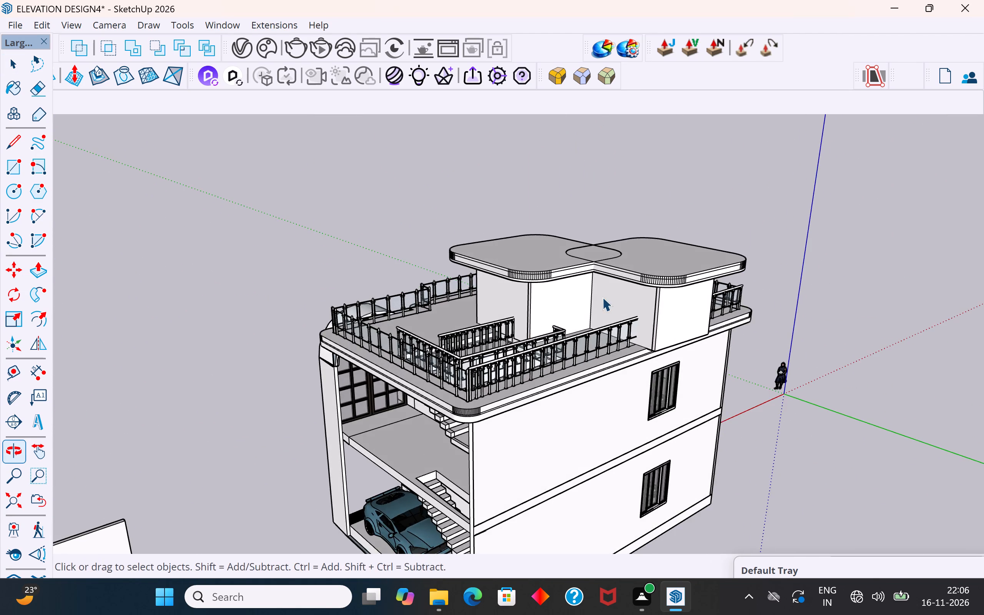
scroll(602, 297, "up", 3)
middle_click_drag(577, 345, 581, 354)
scroll(581, 354, "up", 1)
middle_click_drag(679, 336, 630, 306)
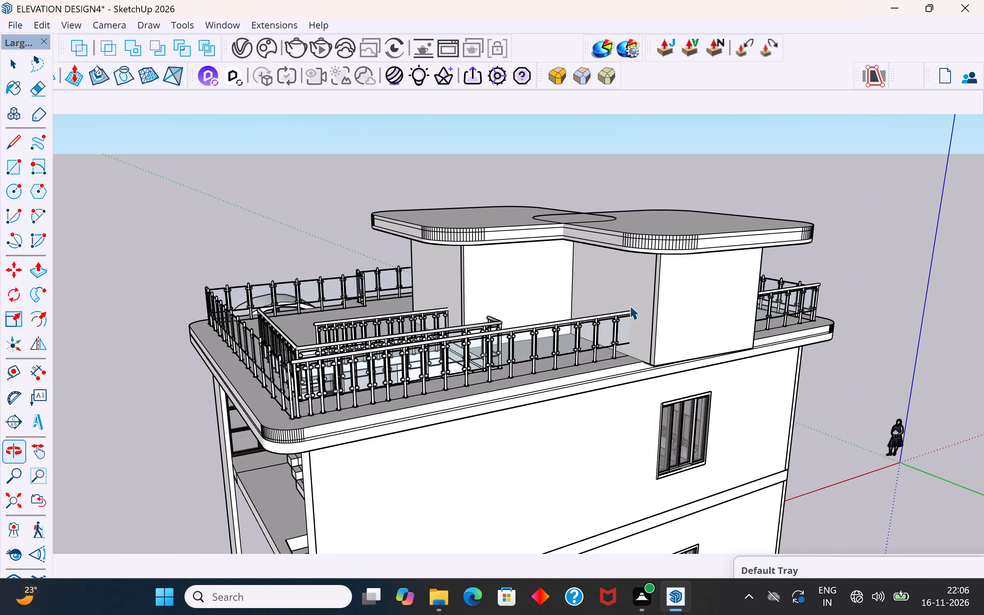
middle_click_drag(528, 323, 602, 368)
Move both stair rooms together along the green axis, inward from the terrace edge, so the copy's outer corner clears the railing.
left_click(654, 306)
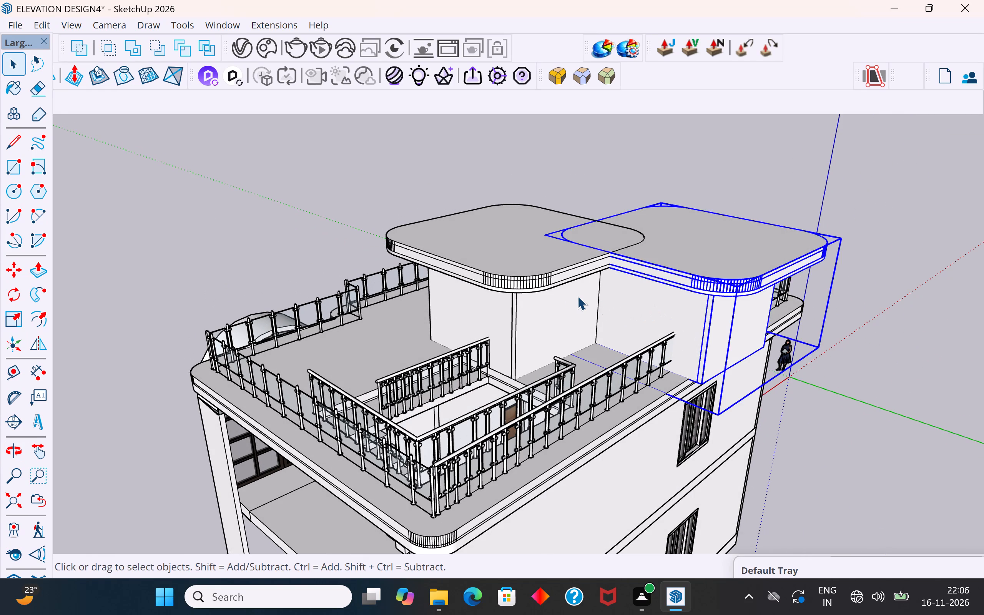
left_click(562, 296)
left_click(677, 316, "shift")
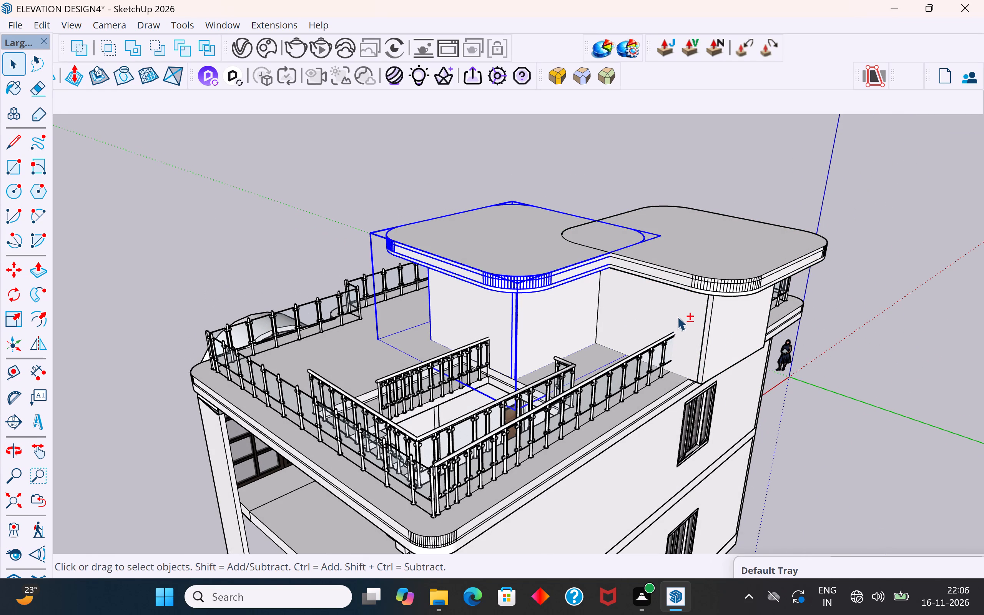
scroll(704, 382, "up", 3)
key("m")
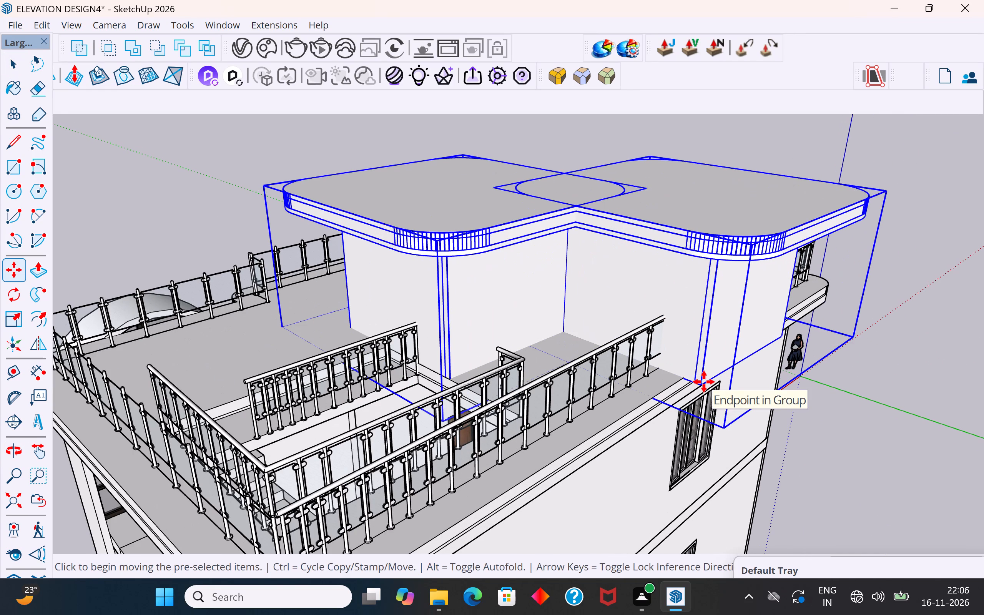
scroll(704, 382, "up", 9)
left_click(698, 390)
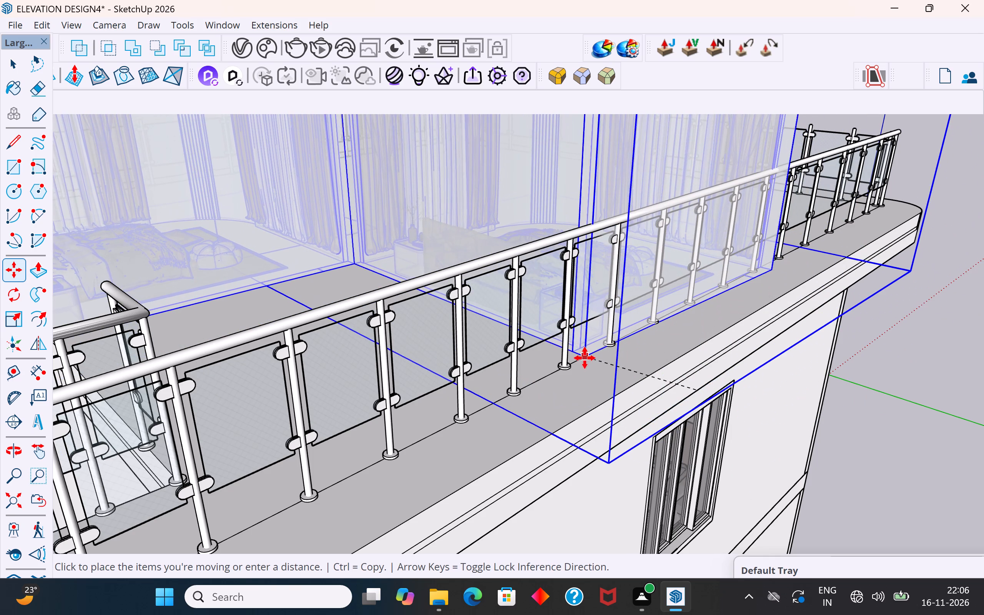
middle_click_drag(603, 342, 829, 434)
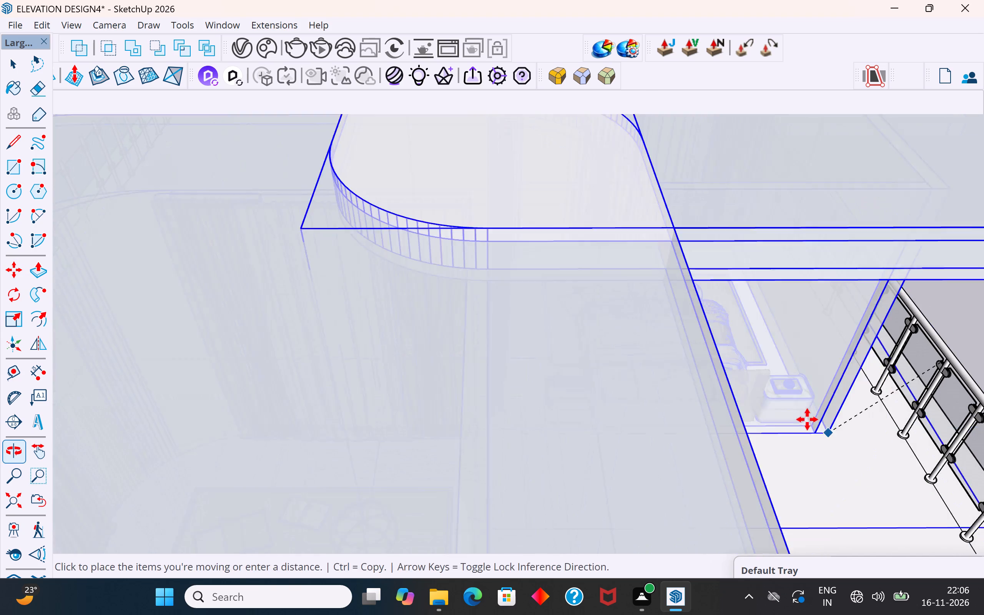
middle_click_drag(807, 419, 718, 374)
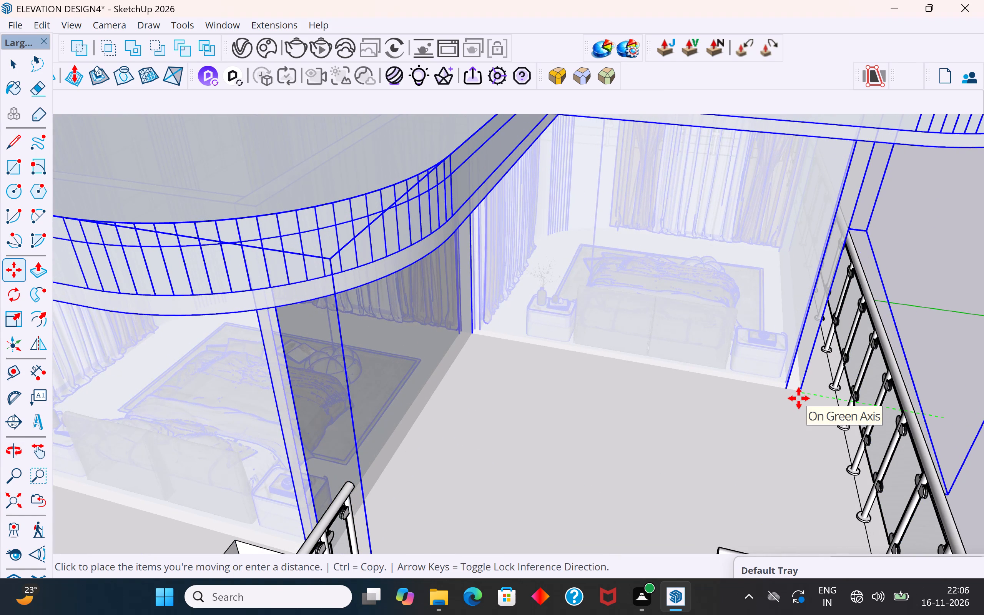
left_click(799, 398)
left_click(17, 63)
scroll(347, 271, "down", 3)
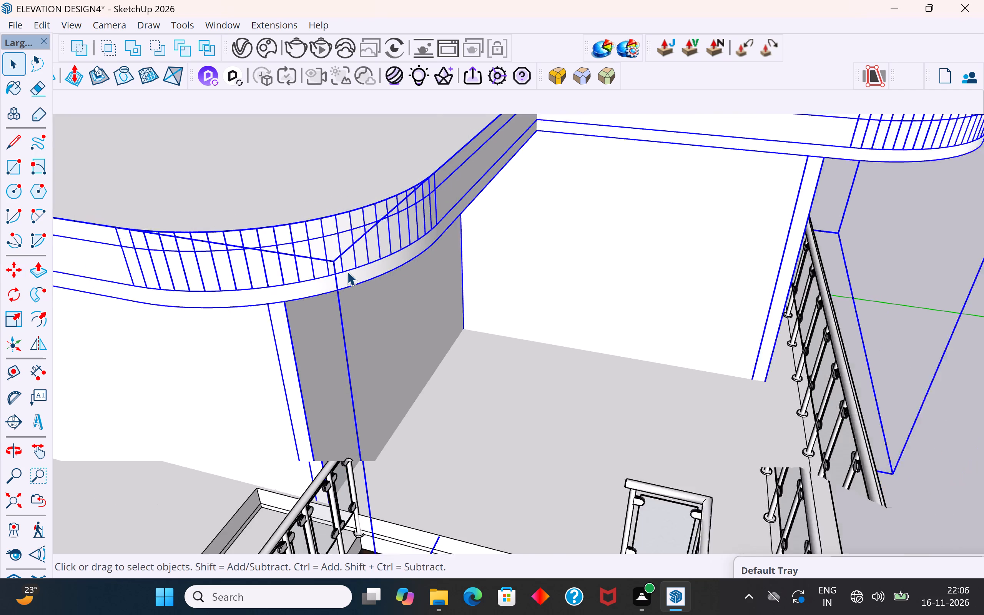
scroll(347, 271, "down", 8)
left_click(832, 376)
middle_click_drag(742, 390, 856, 358)
left_click(863, 278)
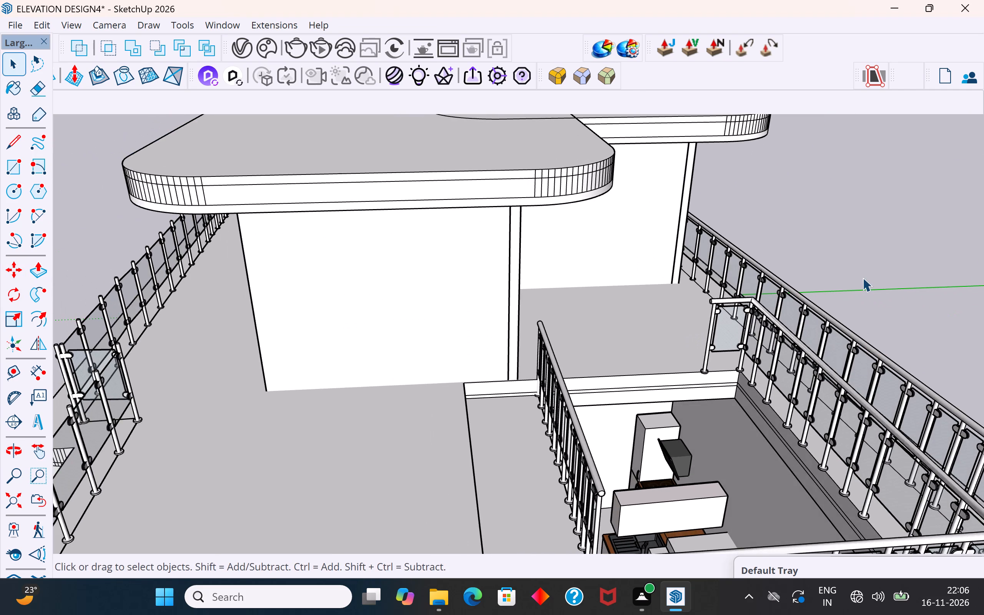
scroll(845, 281, "down", 4)
middle_click_drag(789, 329, 983, 335)
middle_click_drag(547, 357, 738, 292)
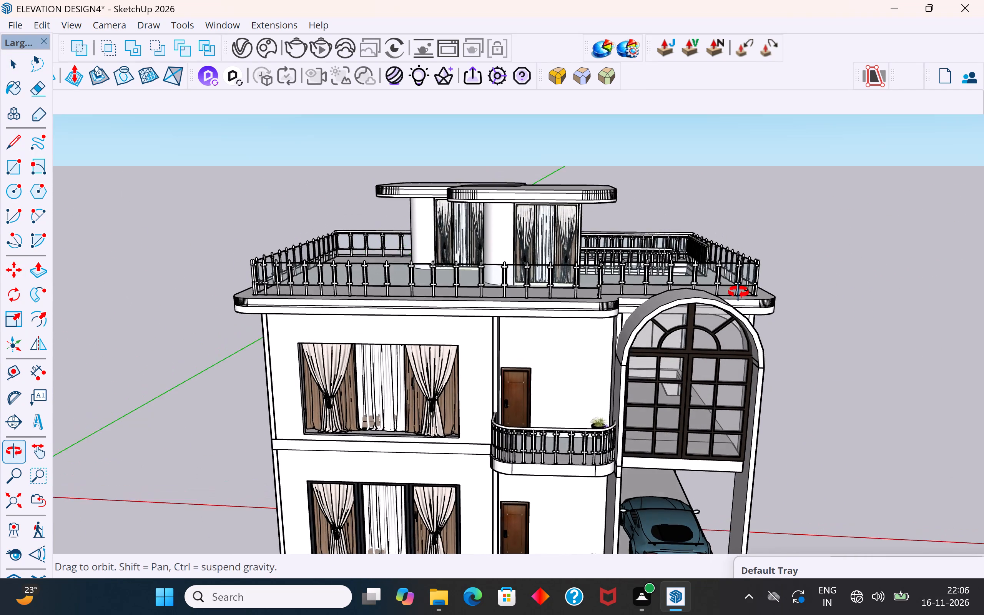
Explode the group of the stair room nearer the arched front window so its roof and walls become separate parts.
middle_click_drag(738, 292, 742, 274)
scroll(654, 302, "down", 5)
middle_click_drag(670, 316, 669, 328)
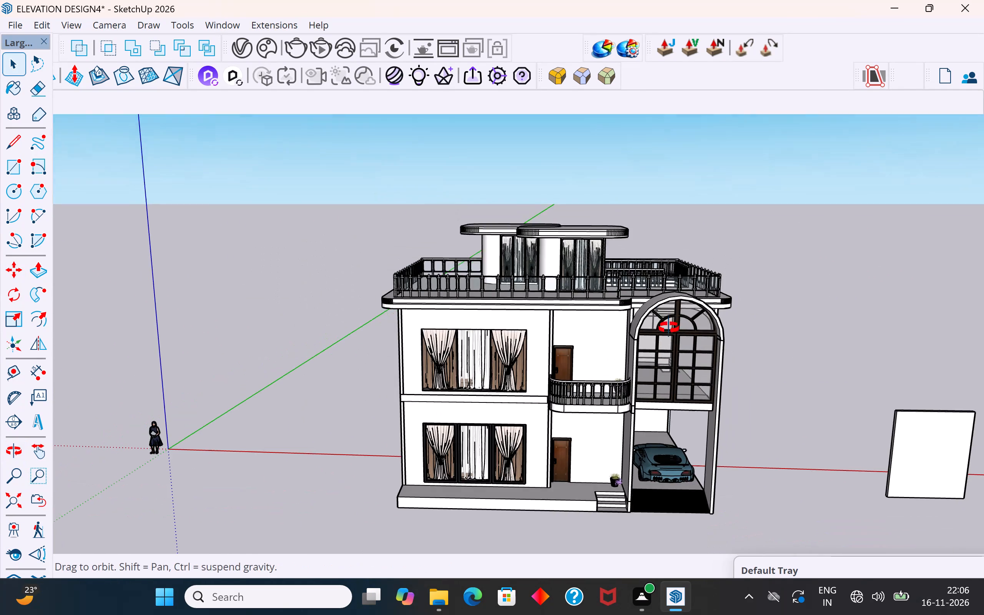
middle_click_drag(669, 328, 430, 439)
scroll(618, 323, "up", 3)
middle_click_drag(693, 299, 413, 296)
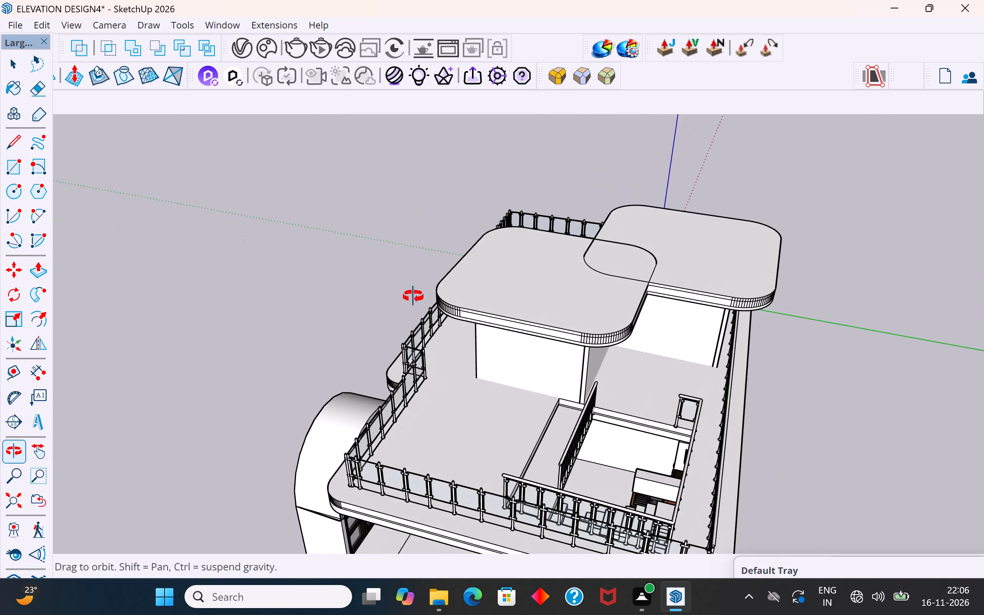
middle_click_drag(413, 296, 416, 296)
left_click(514, 316)
right_click(514, 316)
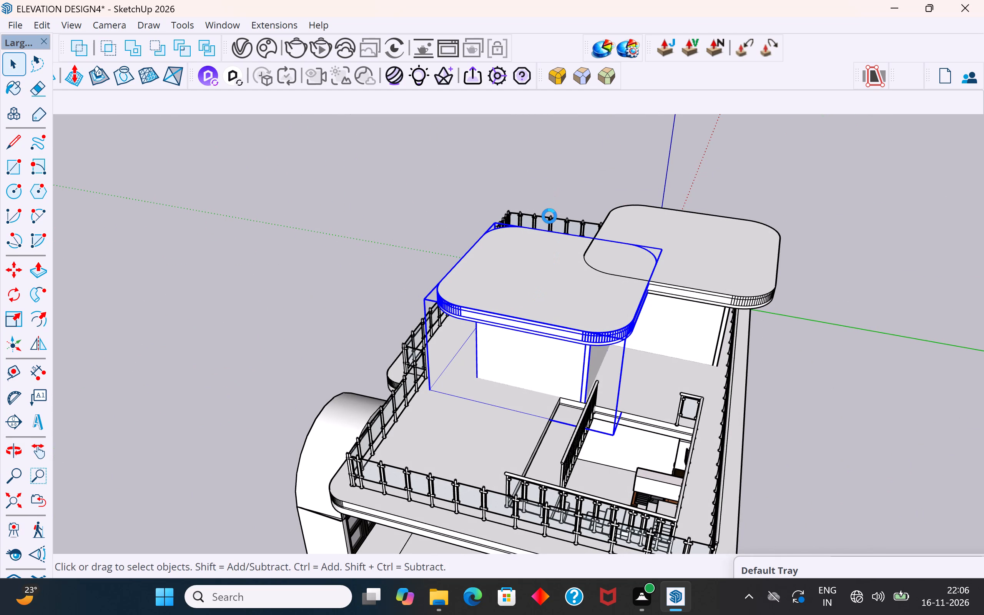
scroll(614, 327, "up", 9)
right_click(587, 304)
left_click(561, 106)
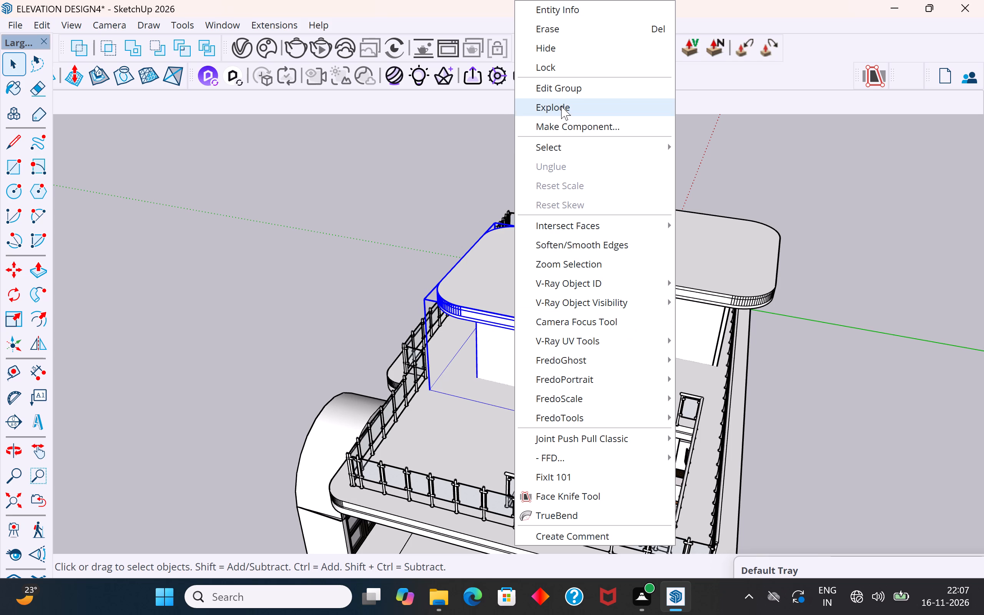
left_click(441, 206)
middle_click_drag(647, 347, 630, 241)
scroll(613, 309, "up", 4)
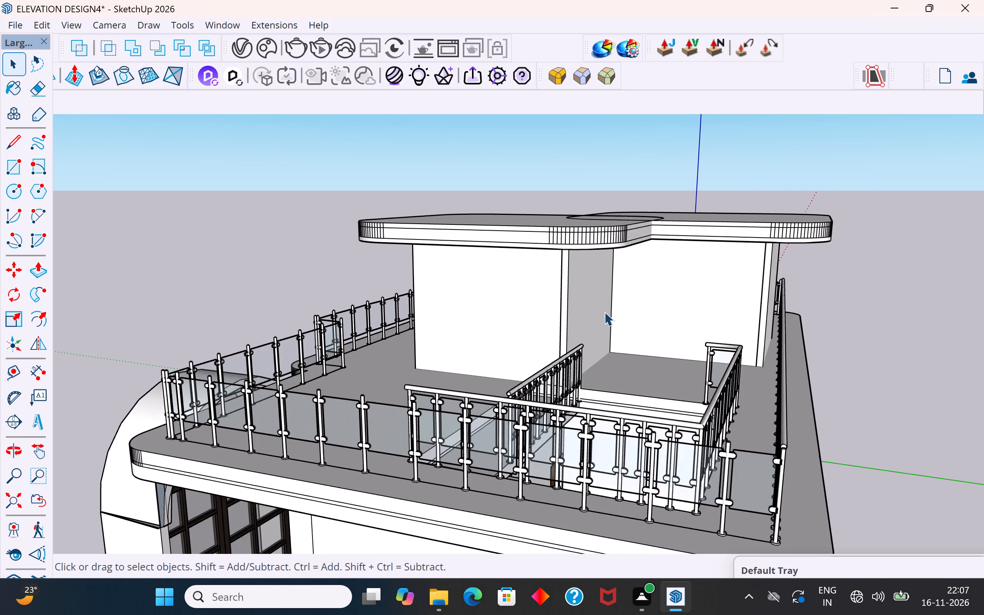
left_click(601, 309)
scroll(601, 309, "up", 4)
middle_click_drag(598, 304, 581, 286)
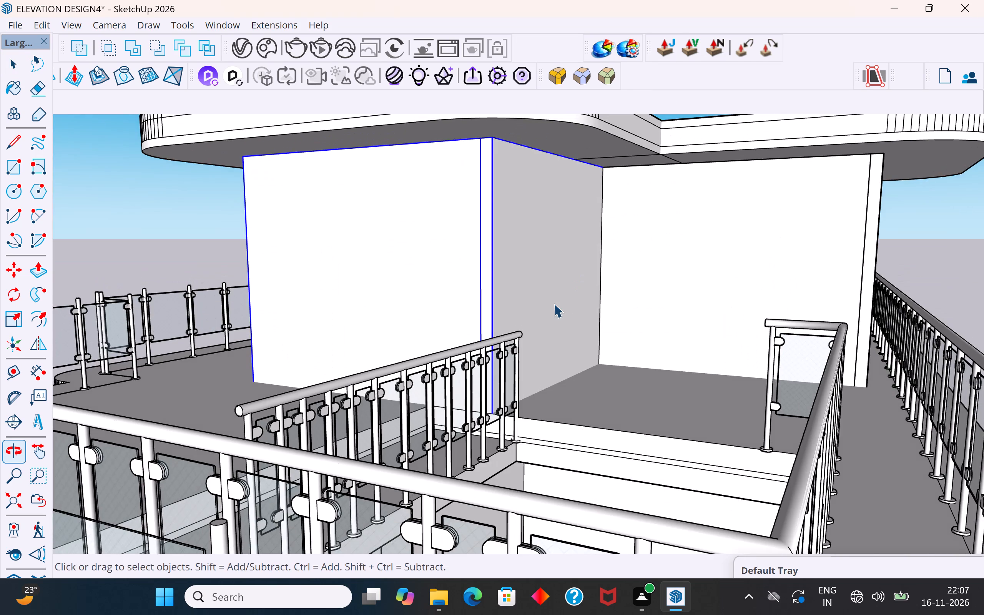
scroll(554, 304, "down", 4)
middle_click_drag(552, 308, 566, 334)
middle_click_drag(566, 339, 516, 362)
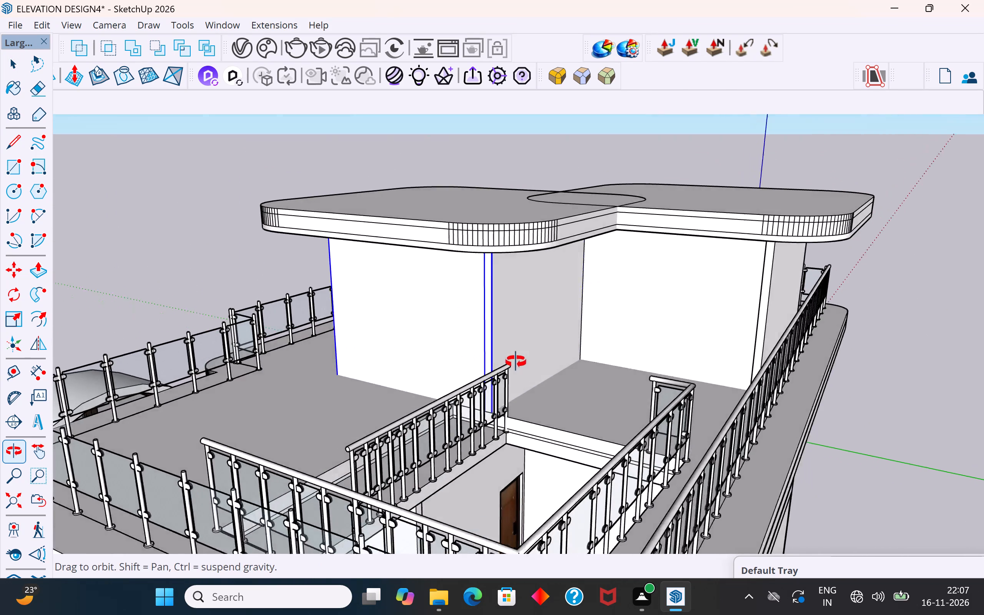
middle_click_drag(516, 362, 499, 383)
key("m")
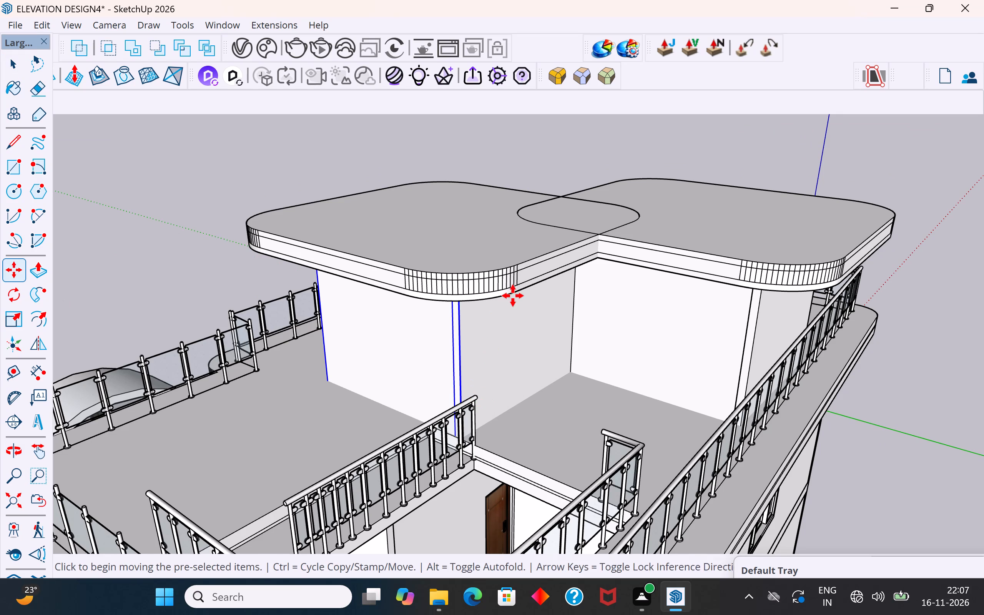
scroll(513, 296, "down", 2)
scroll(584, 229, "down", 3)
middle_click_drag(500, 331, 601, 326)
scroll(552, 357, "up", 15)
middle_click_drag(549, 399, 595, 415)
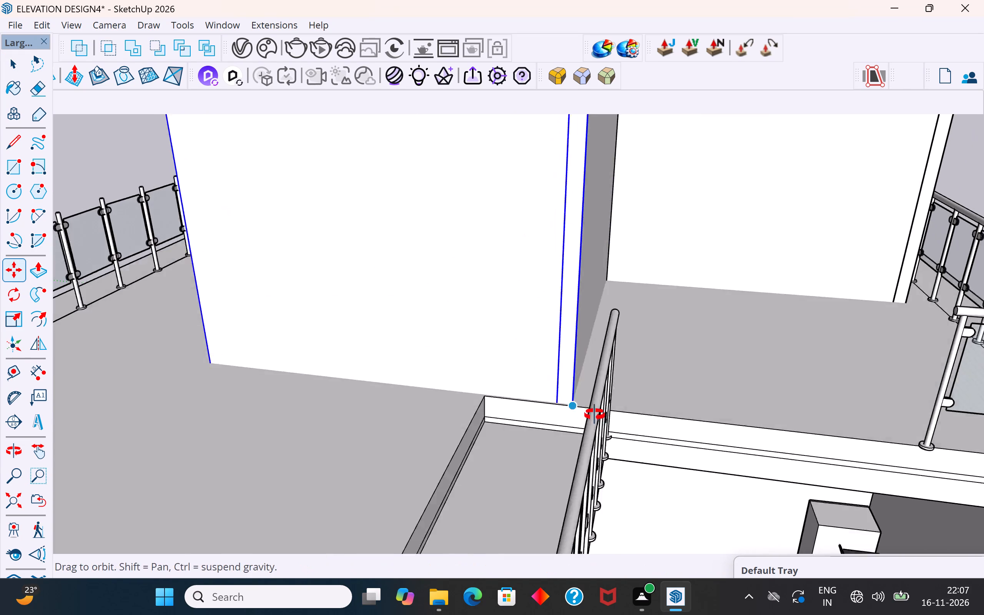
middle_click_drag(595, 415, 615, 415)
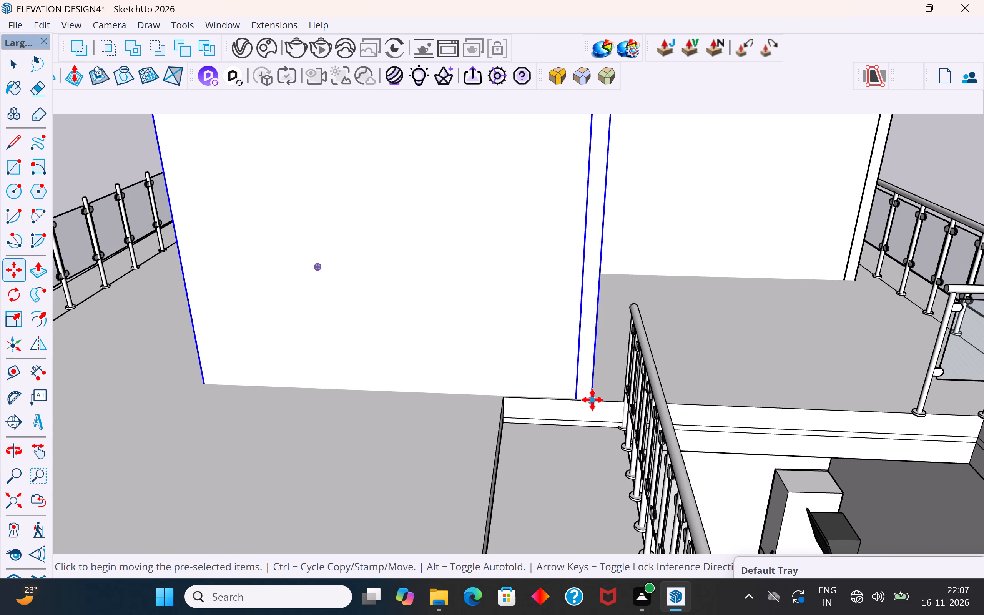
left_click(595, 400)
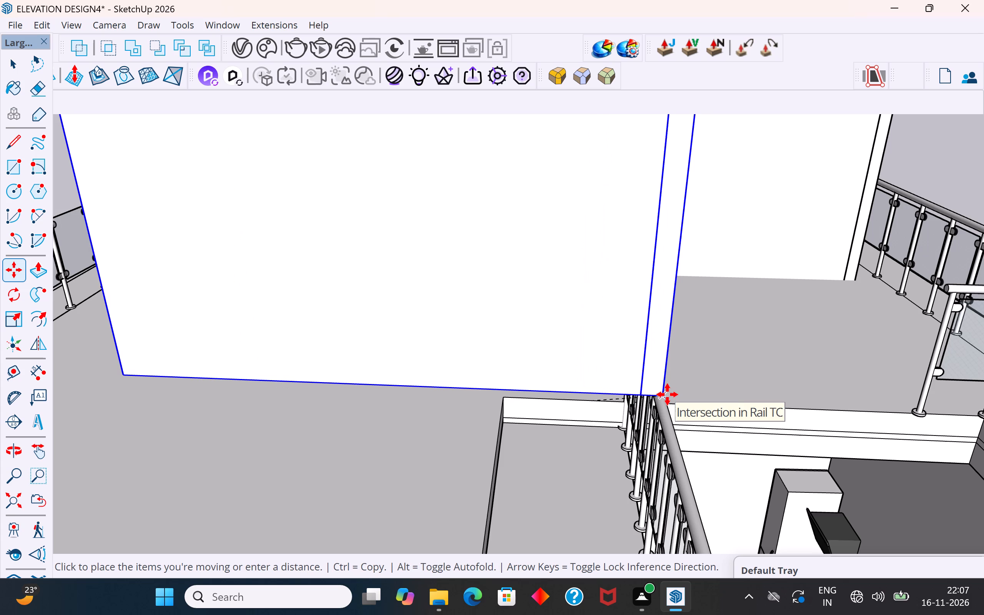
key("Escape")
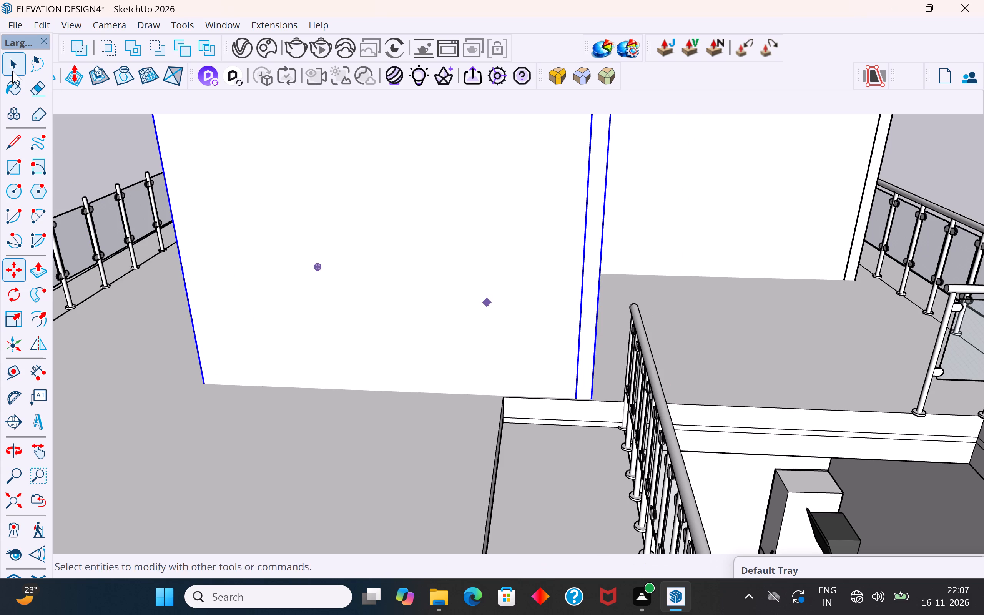
Explode the exploded stair room's wall group and the nested group inside it into individually selectable faces and edges.
left_click(12, 71)
left_click(350, 263)
right_click(350, 263)
left_click(397, 105)
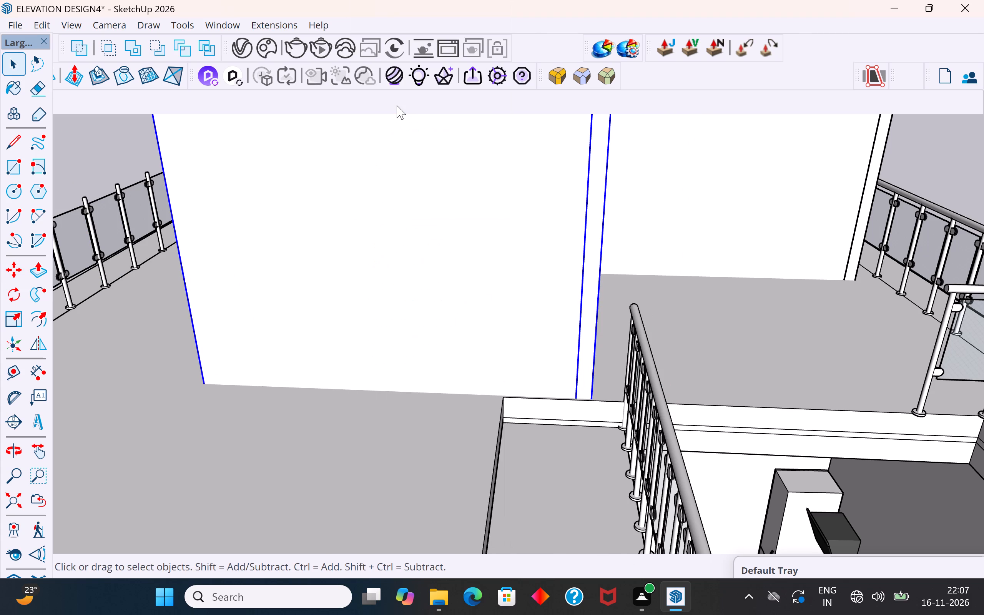
scroll(462, 288, "down", 8)
middle_click_drag(479, 283, 477, 211)
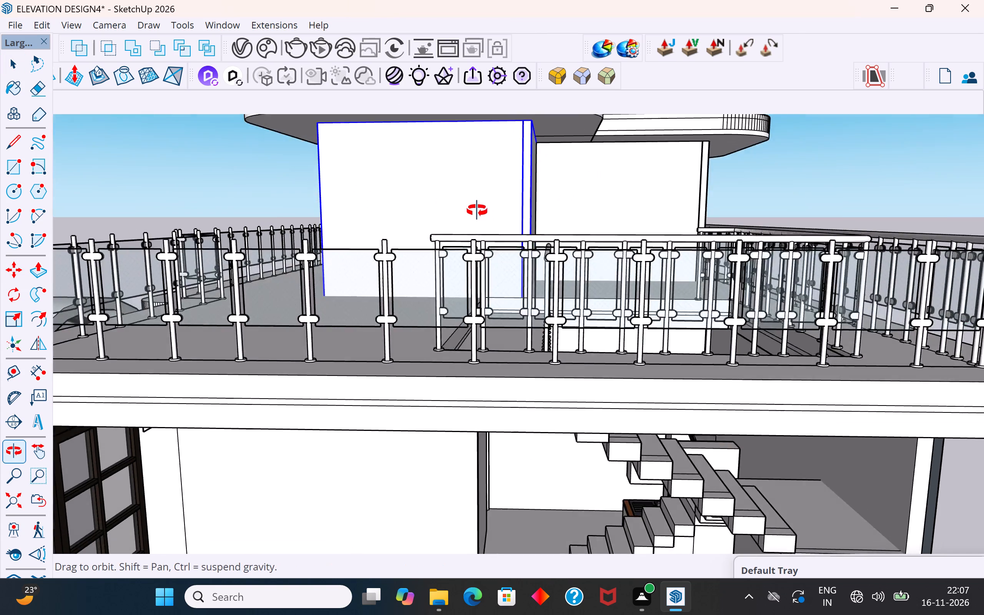
middle_click_drag(477, 211, 480, 235)
left_click(850, 185)
scroll(533, 235, "up", 3)
left_click(532, 231)
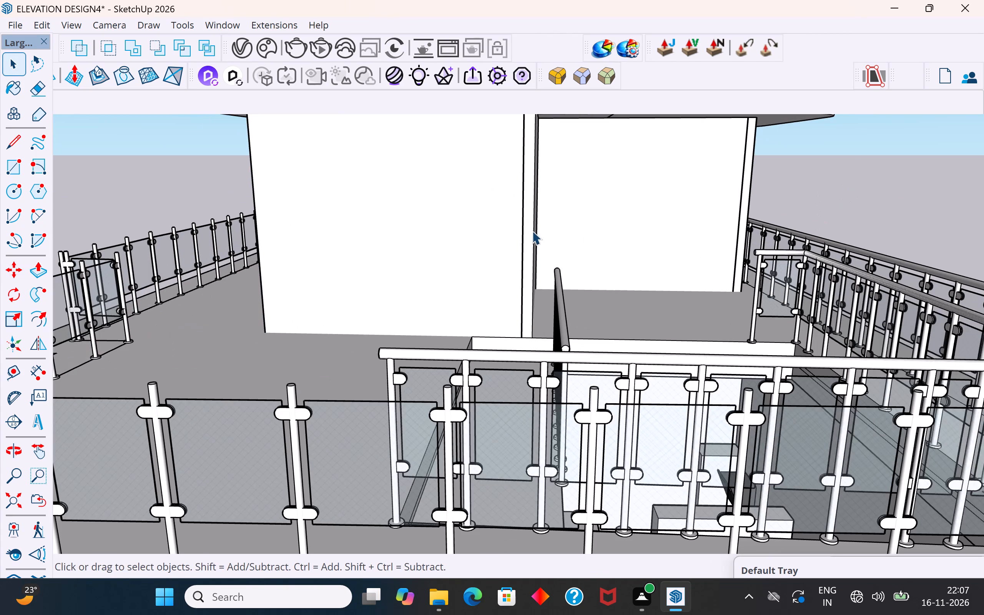
scroll(526, 271, "up", 2)
right_click(507, 316)
left_click(562, 105)
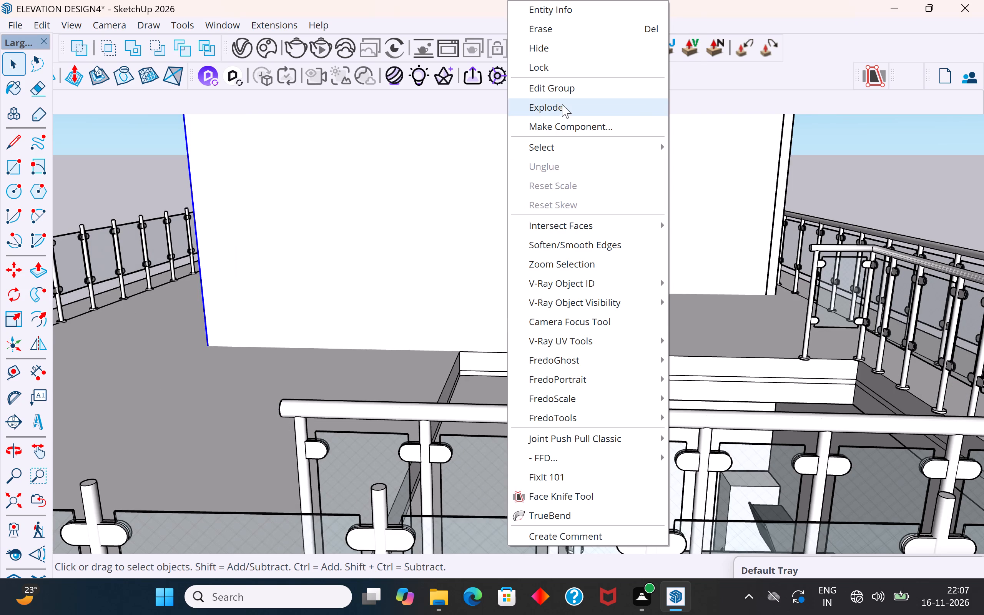
left_click(949, 182)
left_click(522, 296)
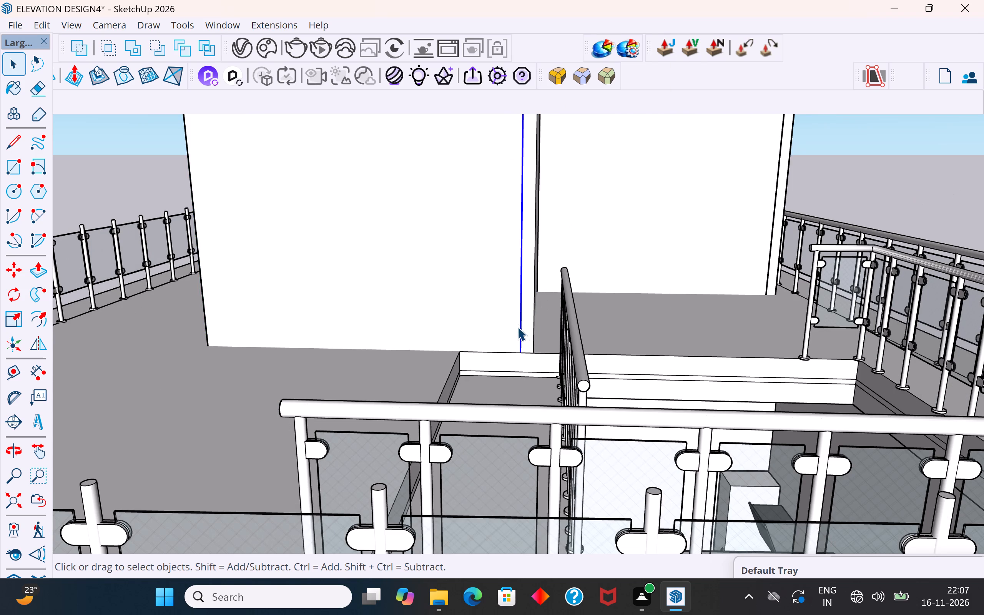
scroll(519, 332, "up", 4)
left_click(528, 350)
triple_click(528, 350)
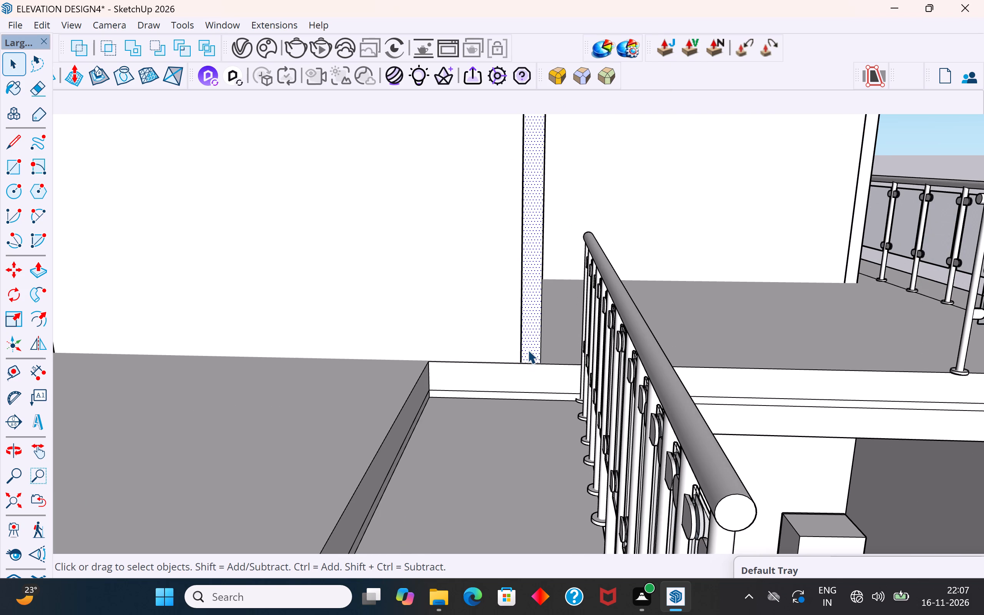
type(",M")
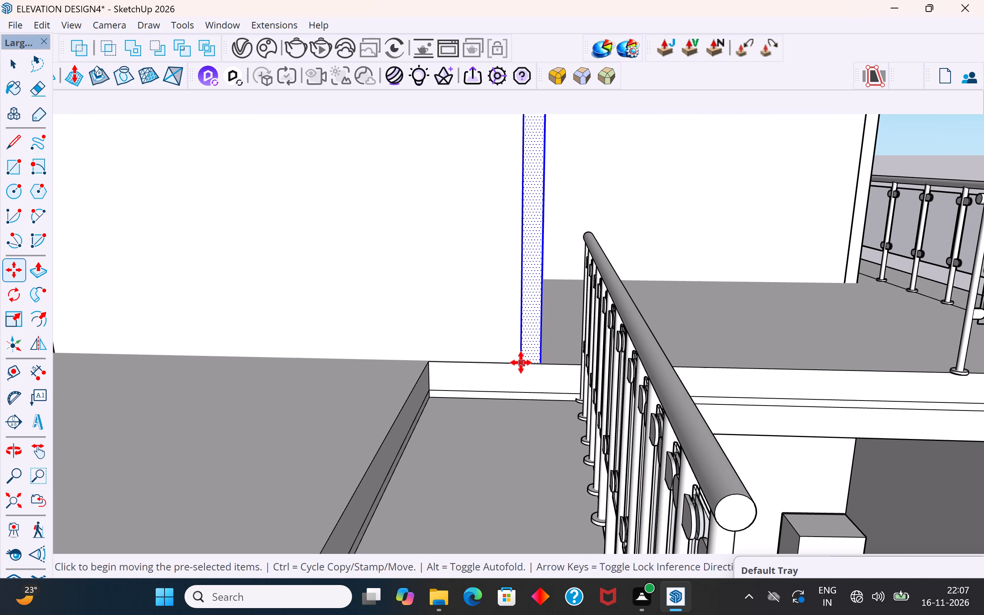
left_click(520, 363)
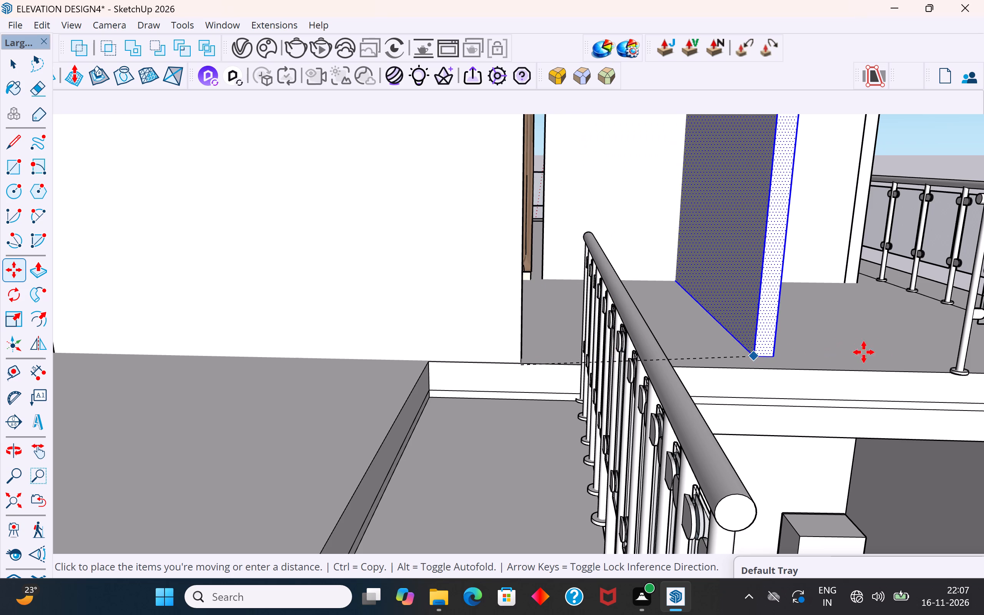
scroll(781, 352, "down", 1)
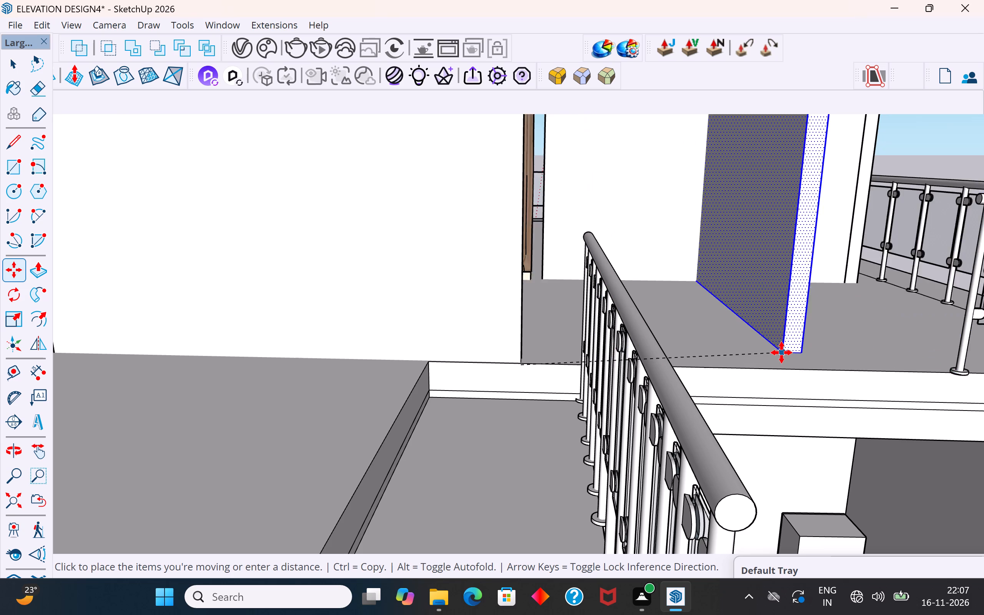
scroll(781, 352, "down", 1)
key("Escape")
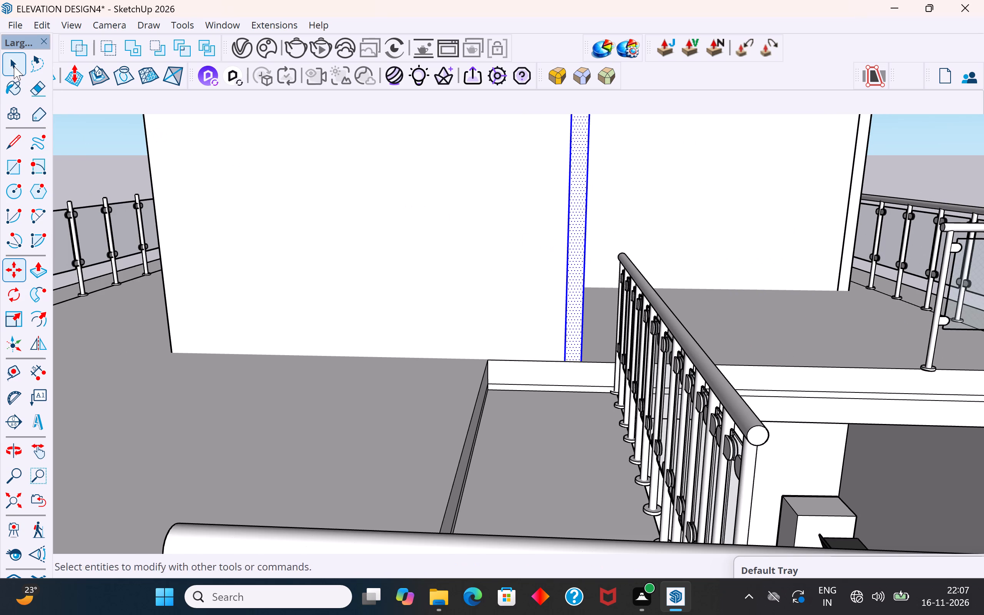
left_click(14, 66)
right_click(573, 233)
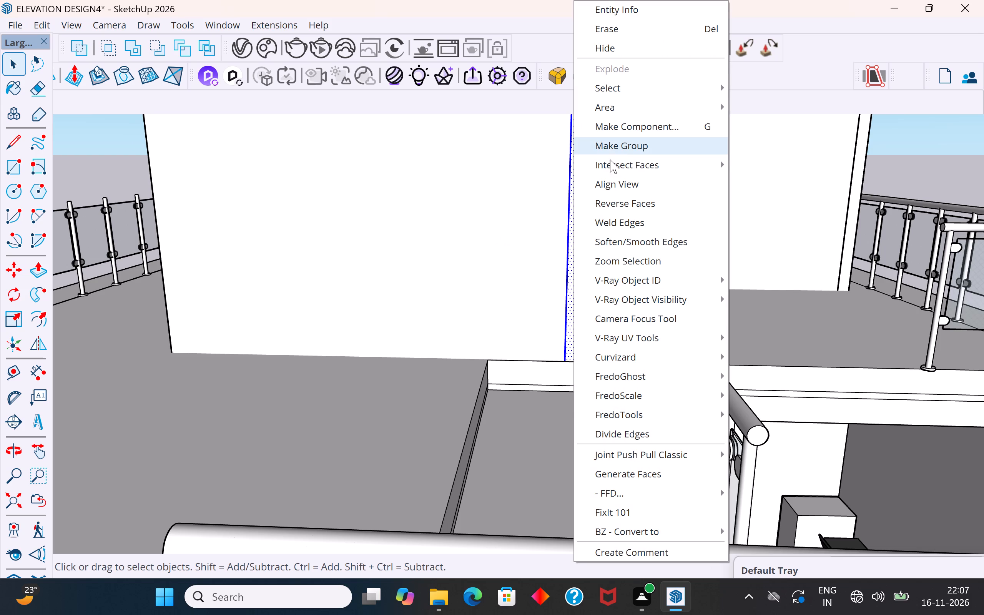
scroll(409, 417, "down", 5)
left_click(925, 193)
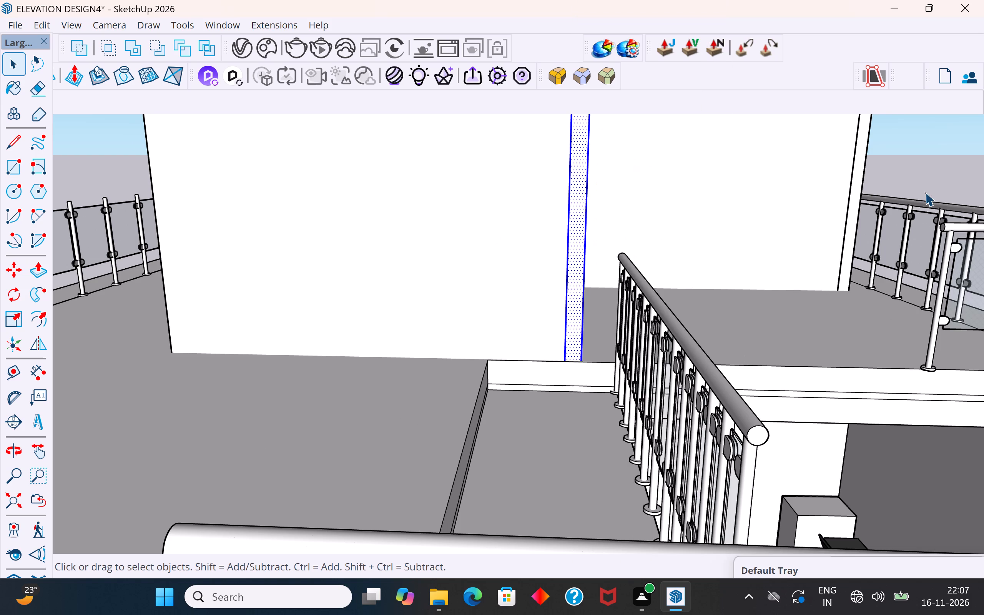
Examine the exploded stair room's walls from the curtained window side and from the stairwell side where the two rooms join.
scroll(569, 327, "down", 4)
middle_click_drag(578, 327, 983, 377)
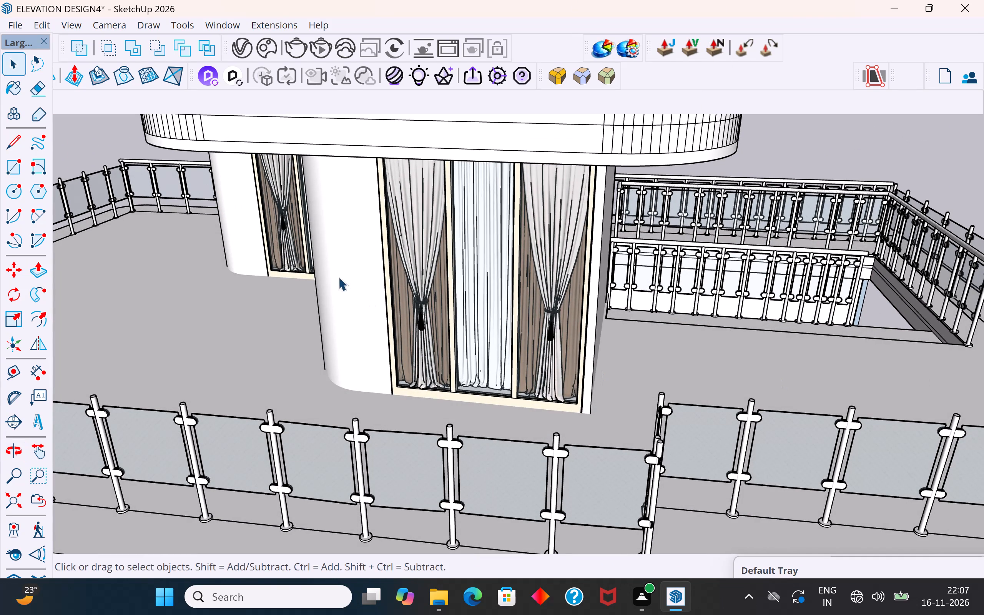
left_click(338, 277)
scroll(573, 295, "down", 5)
middle_click_drag(646, 322, 0, 263)
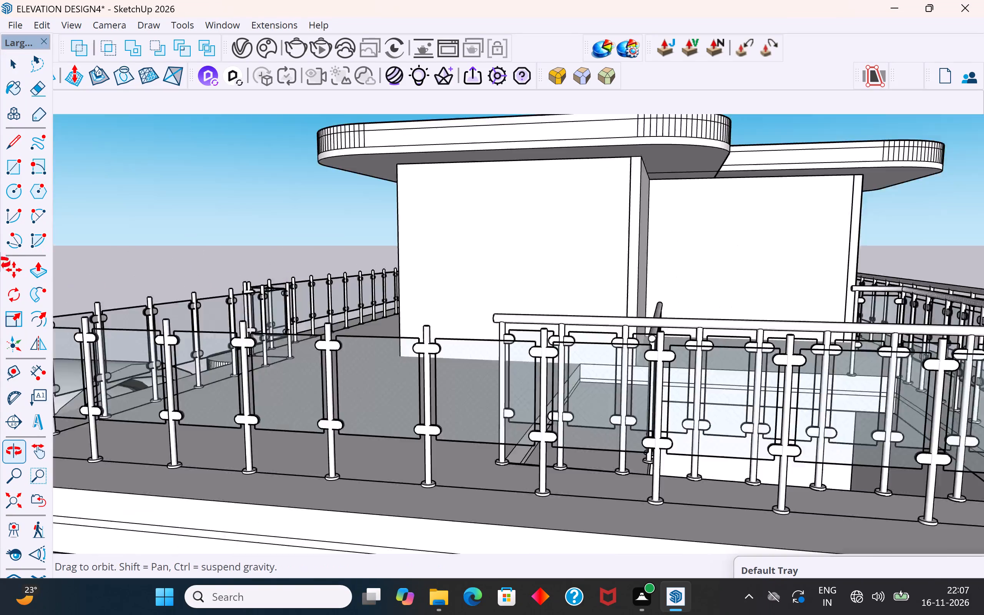
middle_click_drag(0, 263, 0, 276)
left_click(472, 266)
double_click(583, 296)
scroll(447, 258, "down", 4)
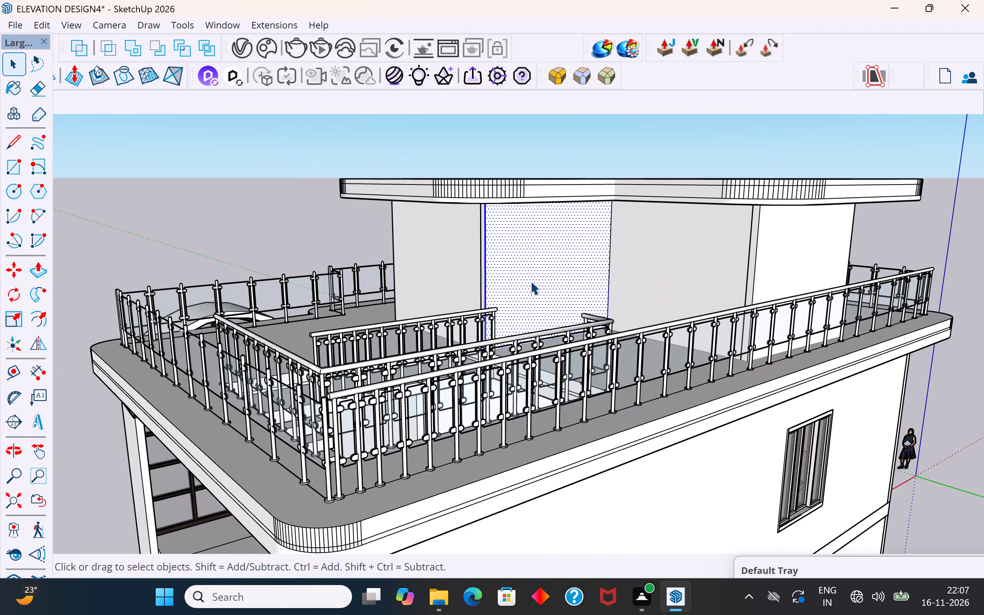
right_click(540, 271)
left_click(303, 154)
left_click(578, 234)
Hide the other, still grouped stair room beside the terrace railing to expose the exploded room's adjoining wall.
middle_click_drag(608, 266, 474, 311)
middle_click_drag(492, 303, 578, 287)
middle_click_drag(459, 319, 516, 291)
scroll(509, 279, "up", 2)
middle_click_drag(592, 276, 531, 338)
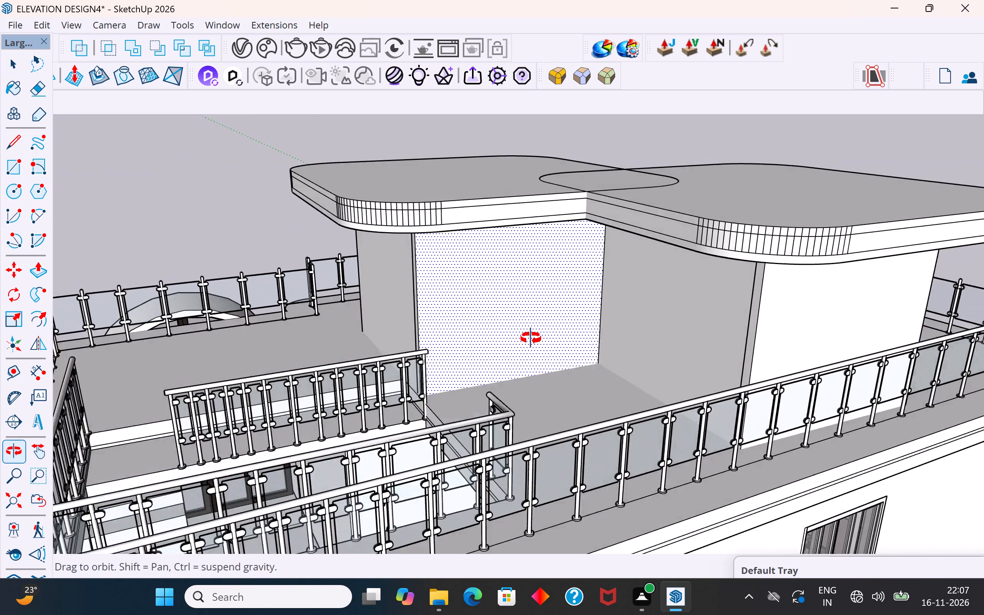
middle_click_drag(531, 338, 445, 430)
left_click(639, 379)
right_click(639, 379)
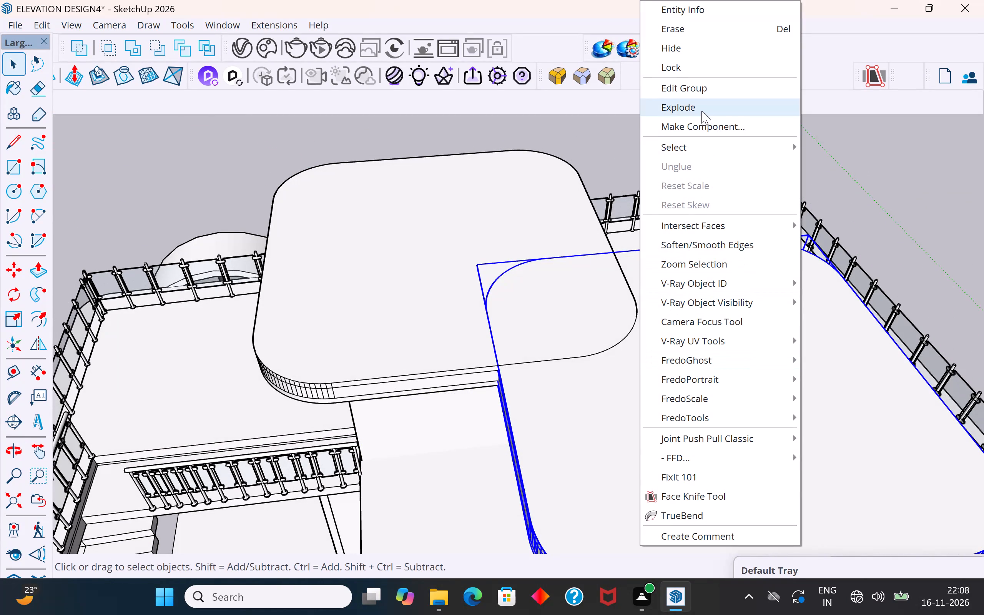
left_click(693, 48)
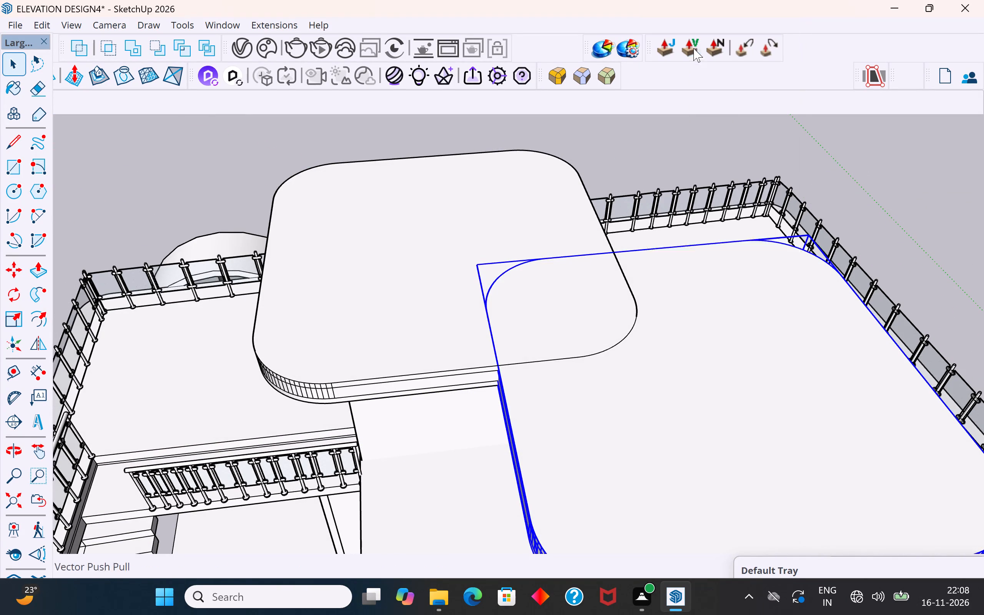
middle_click_drag(655, 397, 459, 305)
left_click(742, 217)
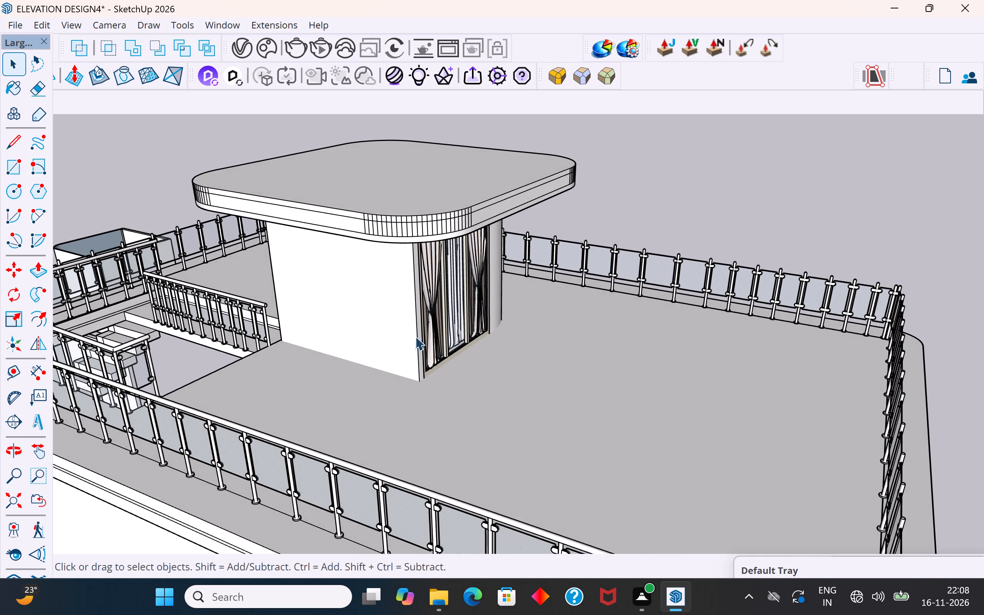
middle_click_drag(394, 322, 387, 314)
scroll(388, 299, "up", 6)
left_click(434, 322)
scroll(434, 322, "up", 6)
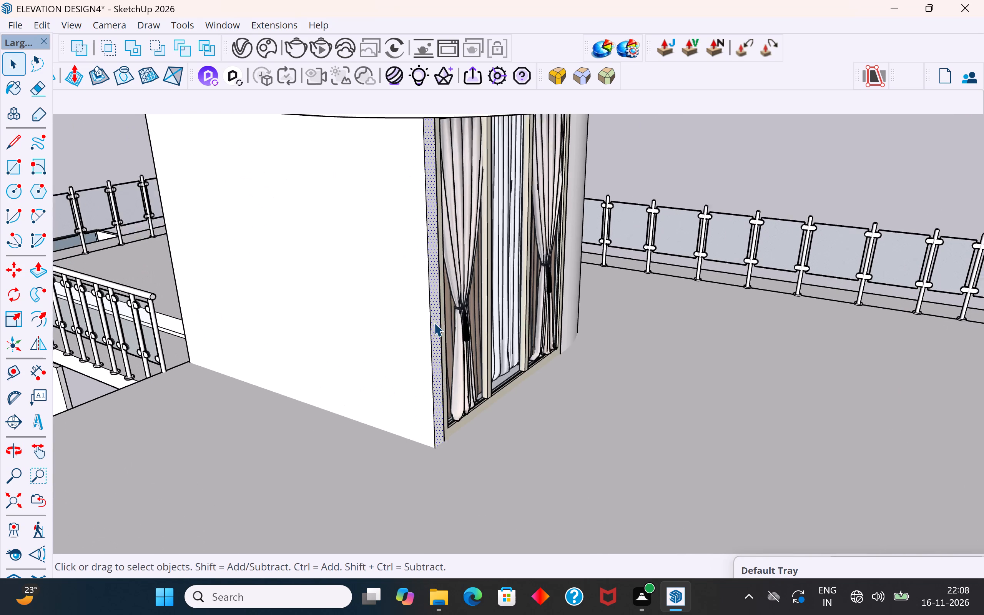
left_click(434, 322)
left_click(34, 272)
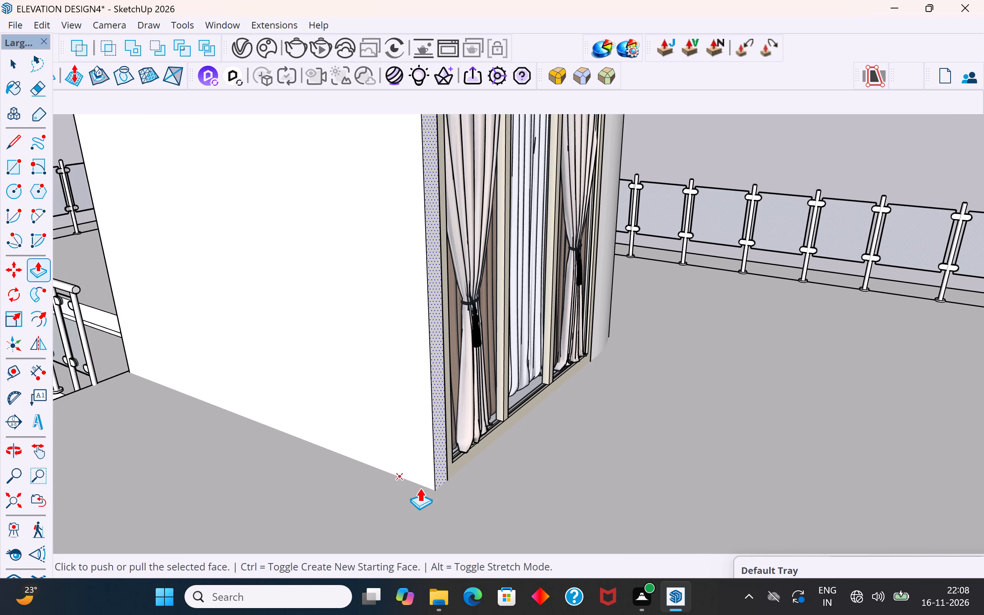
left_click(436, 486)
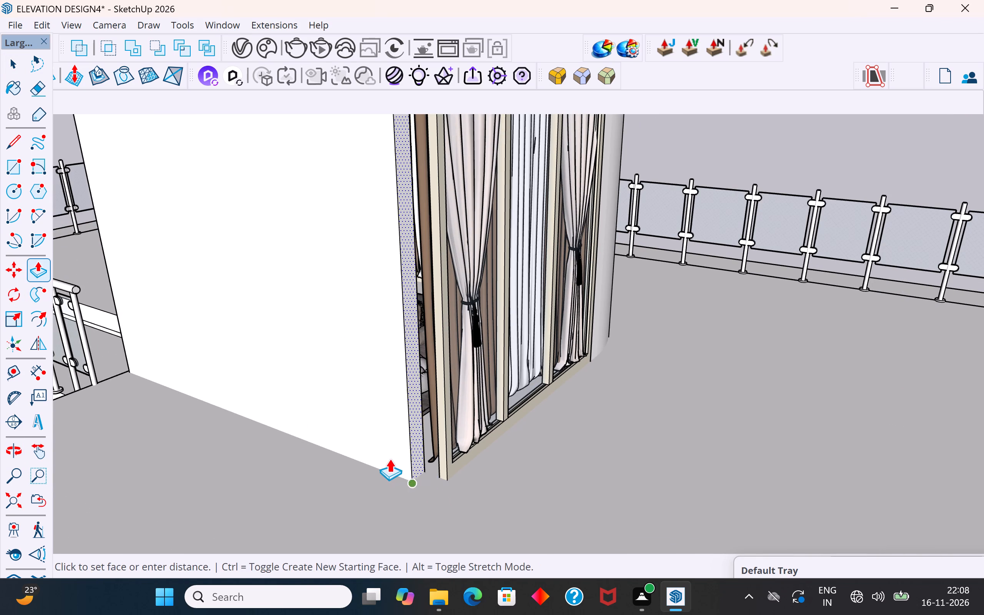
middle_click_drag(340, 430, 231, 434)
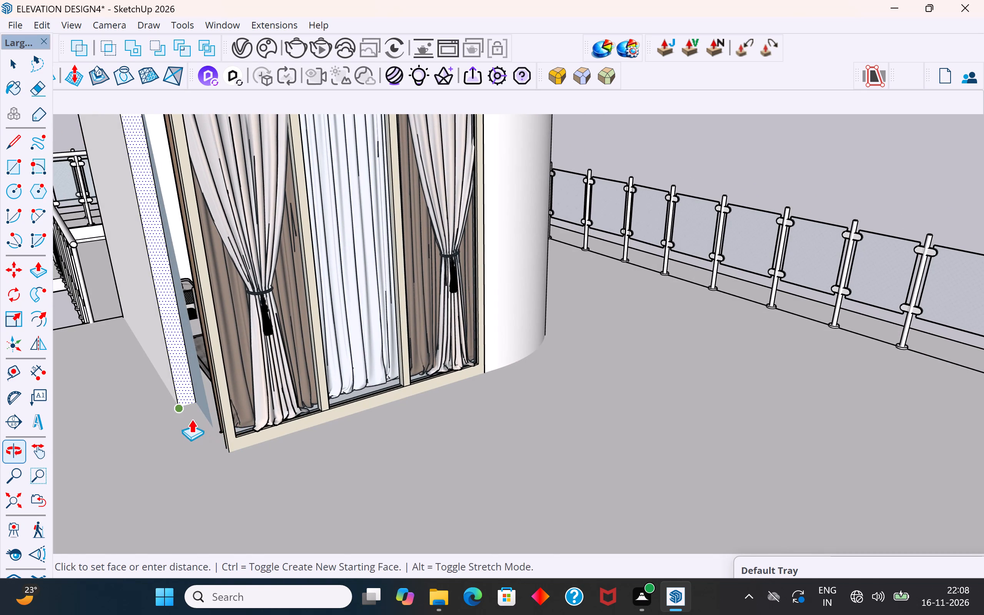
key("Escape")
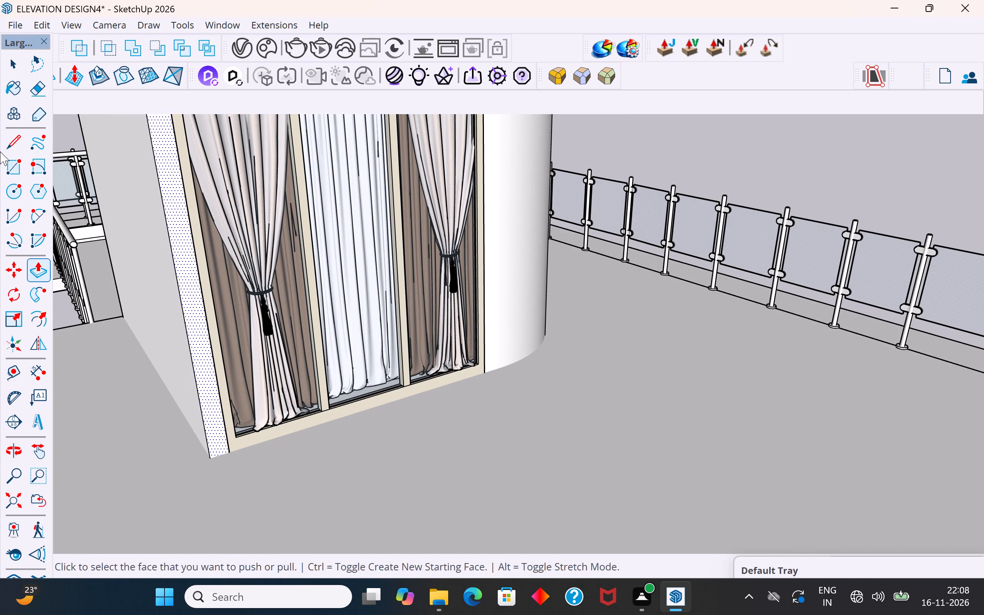
Push/pull the narrow end face of the exploded stair room's plain wall back from the curtained window, leaving a corner opening.
left_click(14, 60)
left_click(834, 158)
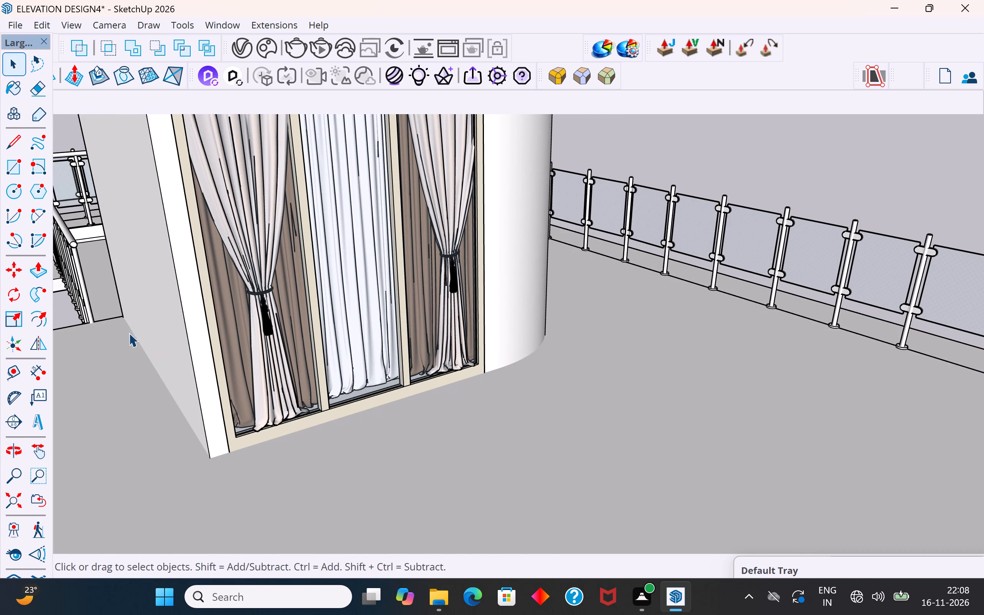
double_click(193, 314)
left_click_drag(194, 314, 199, 312)
left_click(197, 331)
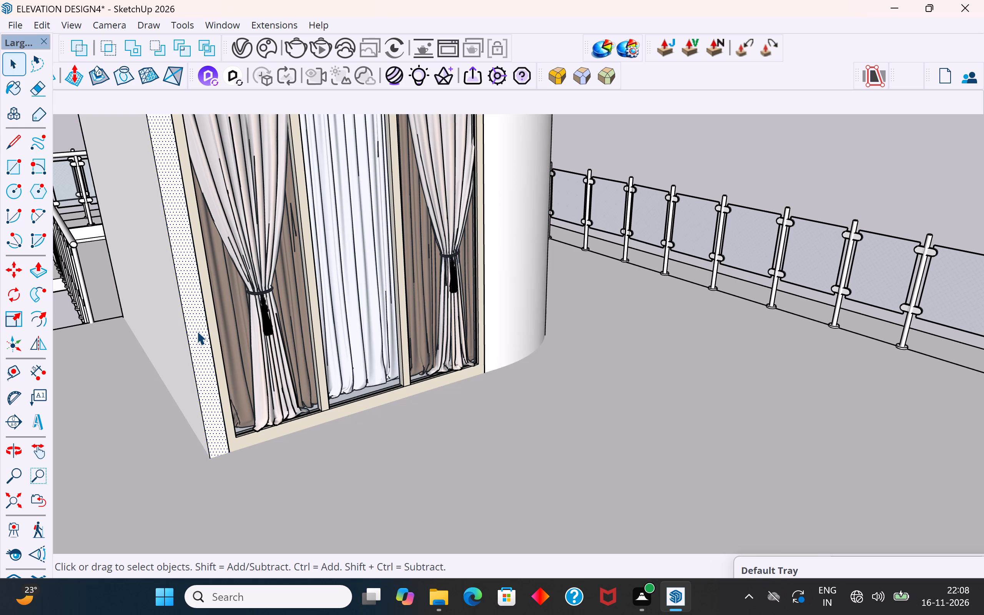
left_click_drag(208, 401, 212, 402)
double_click(213, 411)
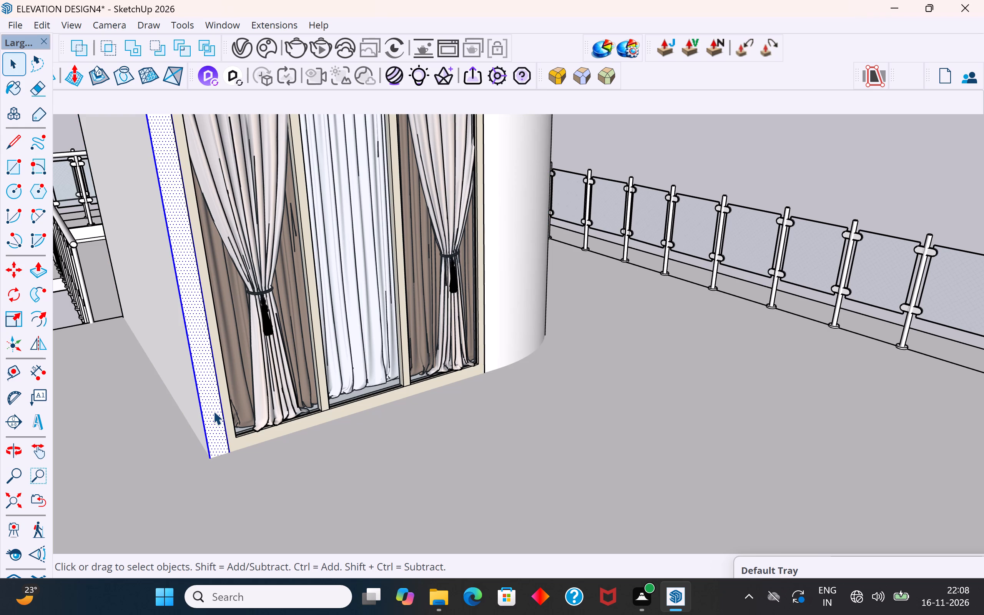
left_click(33, 275)
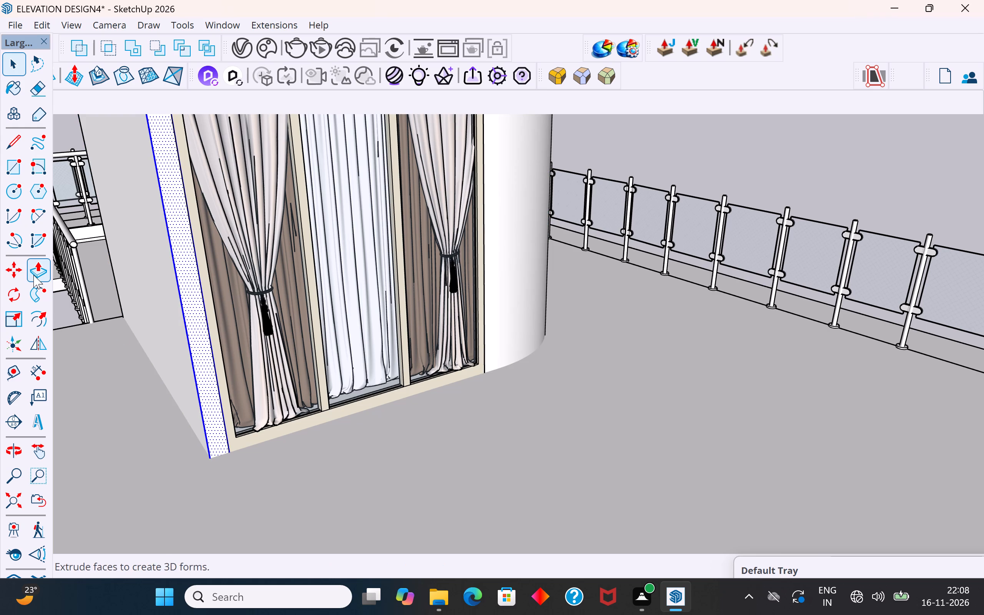
left_click(214, 444)
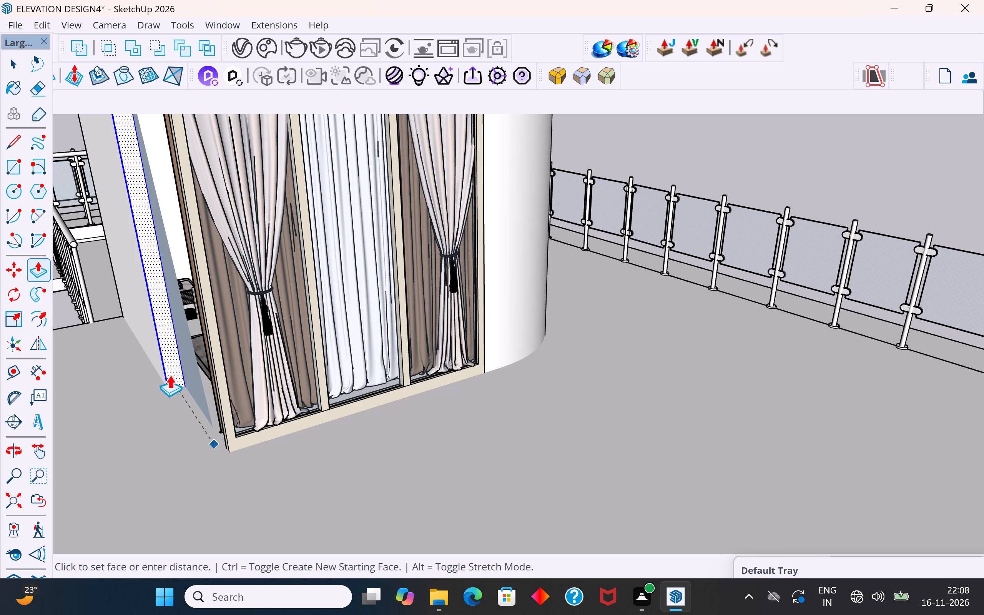
left_click(159, 372)
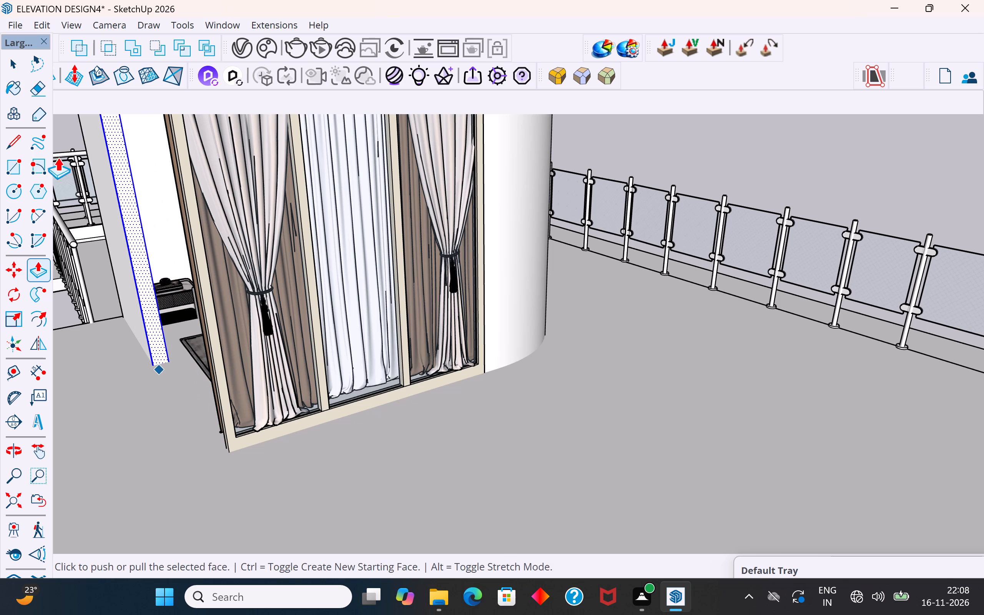
left_click(7, 70)
left_click(717, 163)
Examine the shortened wall and the corner opening from the terrace and from the stairwell side.
scroll(456, 514, "down", 6)
middle_click_drag(601, 373, 675, 328)
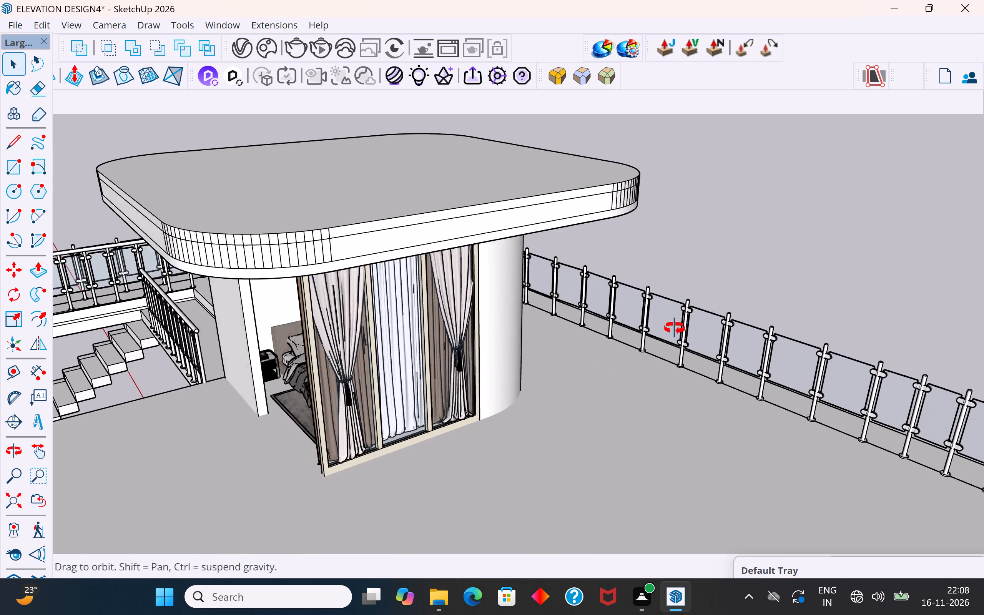
middle_click_drag(675, 328, 791, 357)
scroll(547, 381, "up", 2)
middle_click_drag(633, 430, 604, 443)
left_click(398, 417)
scroll(398, 417, "down", 2)
middle_click_drag(495, 458, 516, 444)
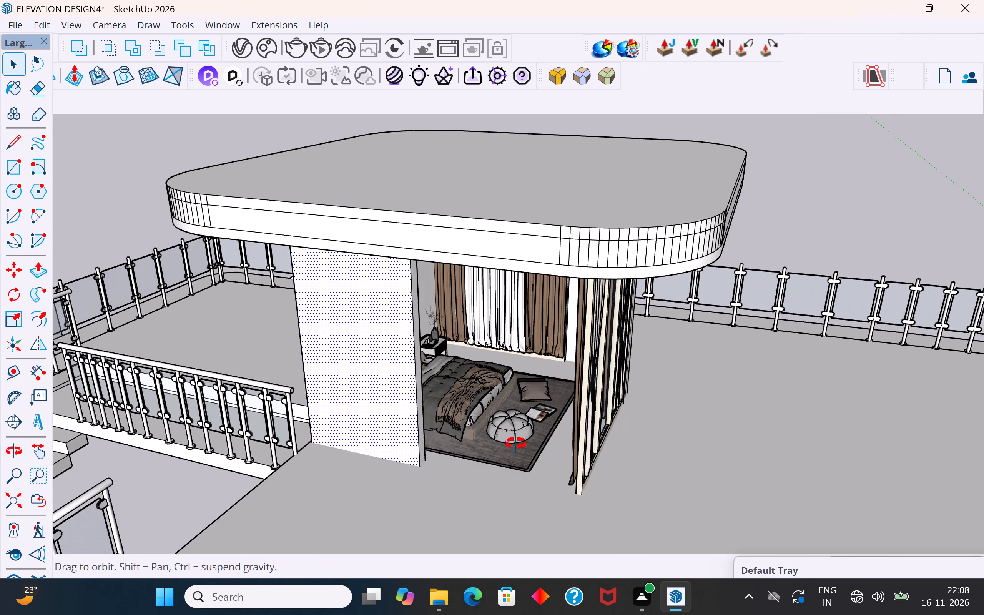
middle_click_drag(516, 444, 568, 451)
scroll(601, 447, "down", 4)
middle_click_drag(603, 447, 712, 474)
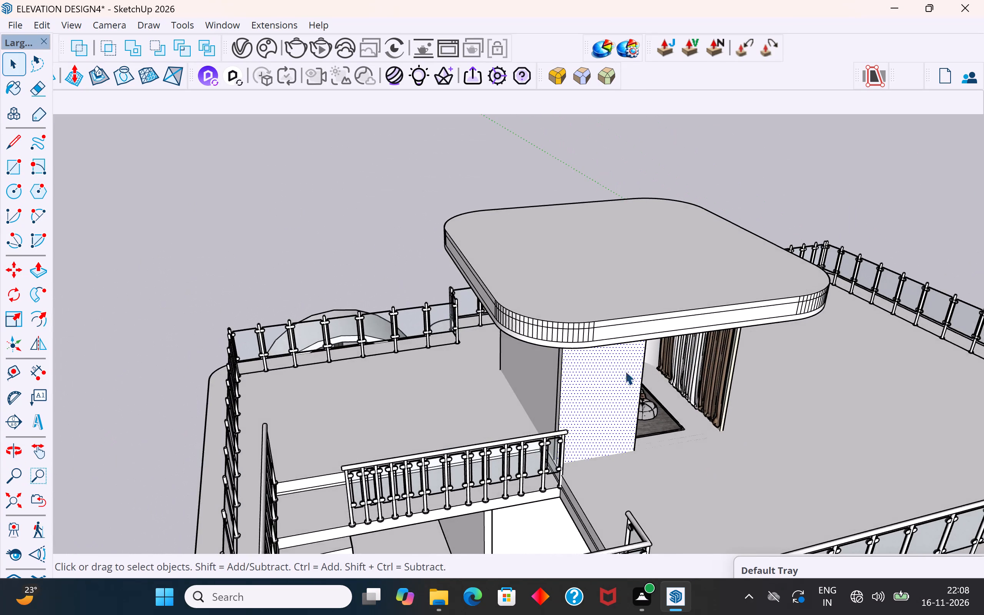
scroll(613, 371, "down", 3)
scroll(649, 410, "up", 4)
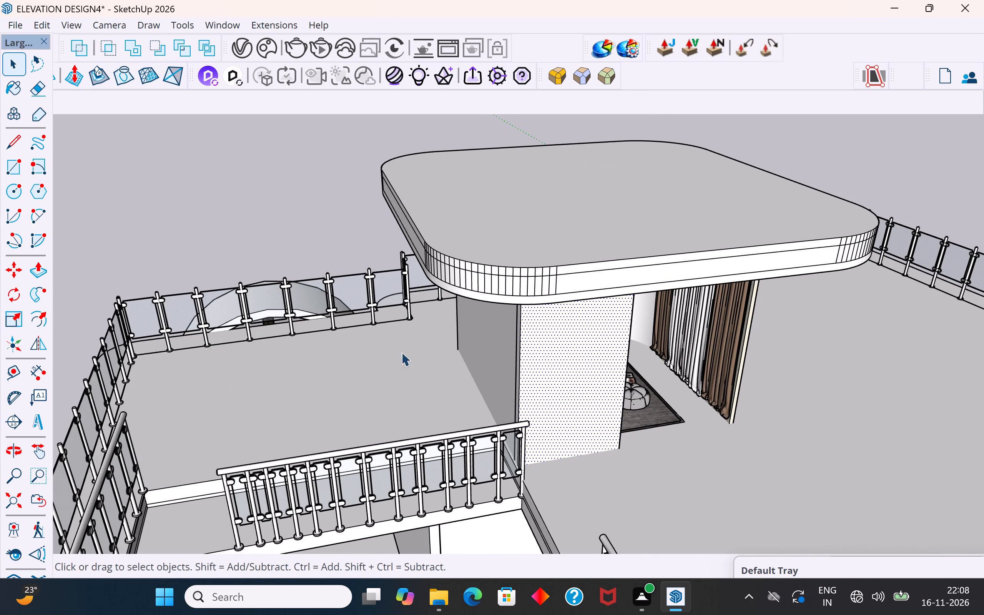
scroll(359, 343, "down", 4)
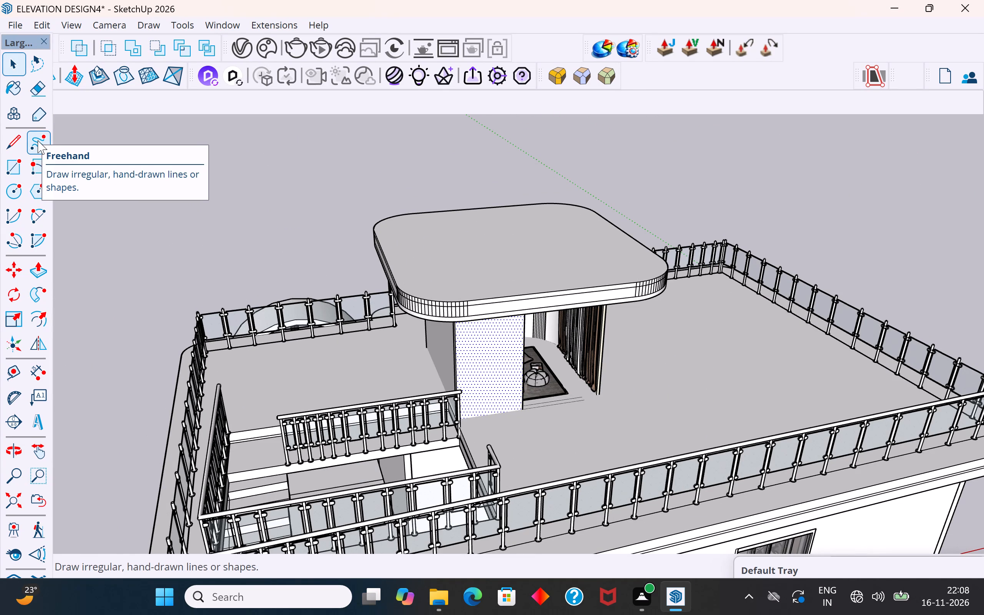
Unhide all hidden objects to bring back the other stair room.
left_click(44, 23)
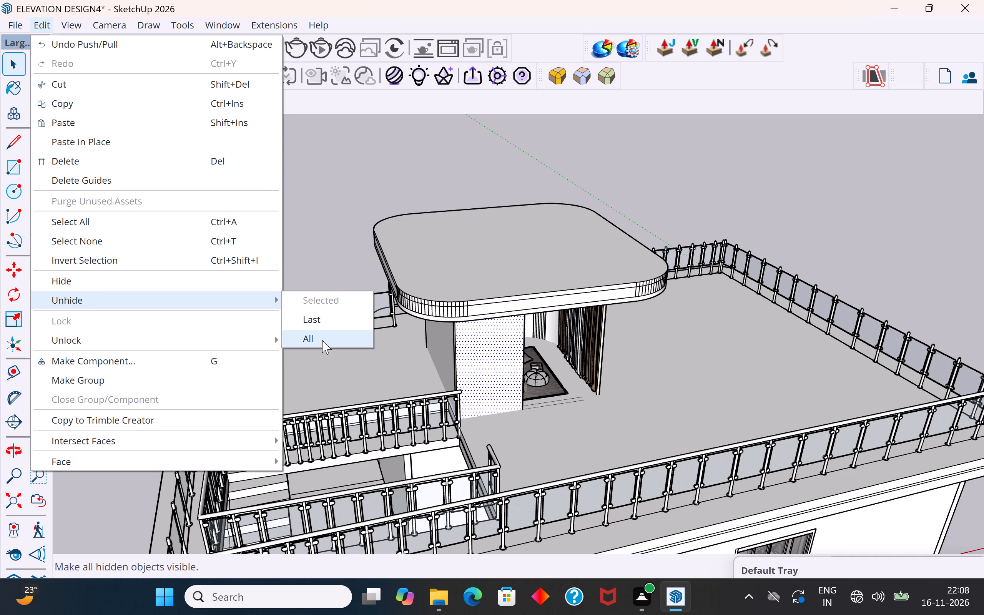
left_click(322, 340)
Explode the group of the unhidden stair room beside the terrace railing into separate parts.
middle_click_drag(539, 199, 622, 163)
scroll(671, 332, "up", 3)
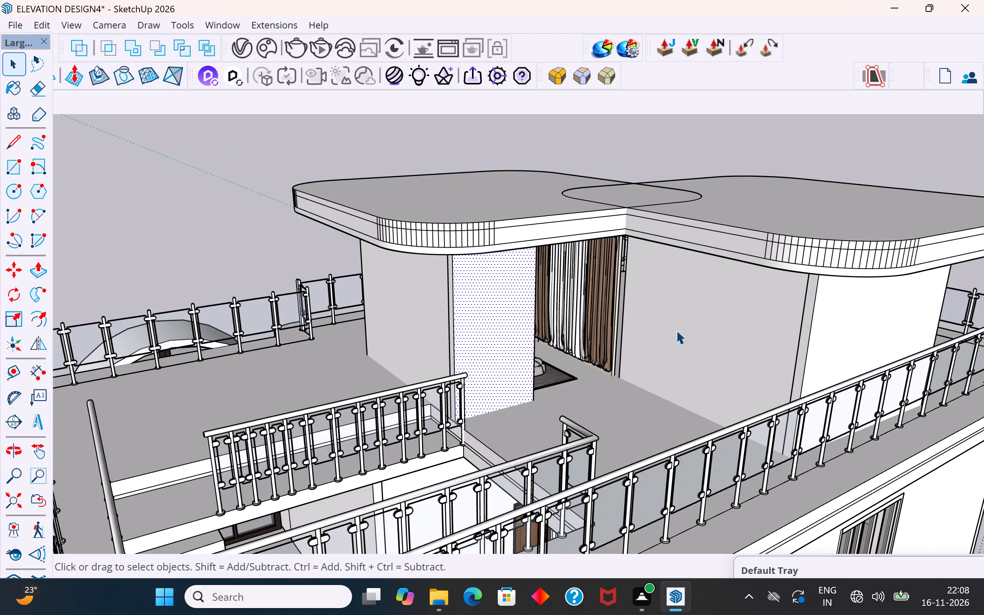
left_click(676, 330)
middle_click_drag(676, 330, 808, 339)
right_click(805, 326)
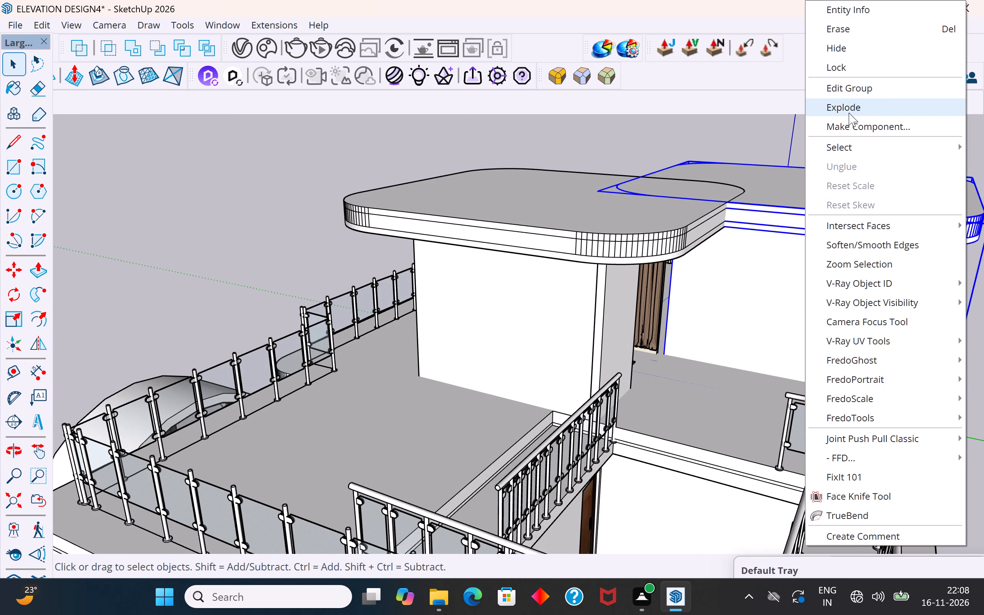
left_click(849, 111)
left_click(651, 147)
Explode that stair room's wall group and the group nested inside it, reaching them where the two rooms' curtained windows meet.
scroll(718, 285, "up", 4)
middle_click_drag(725, 261, 683, 210)
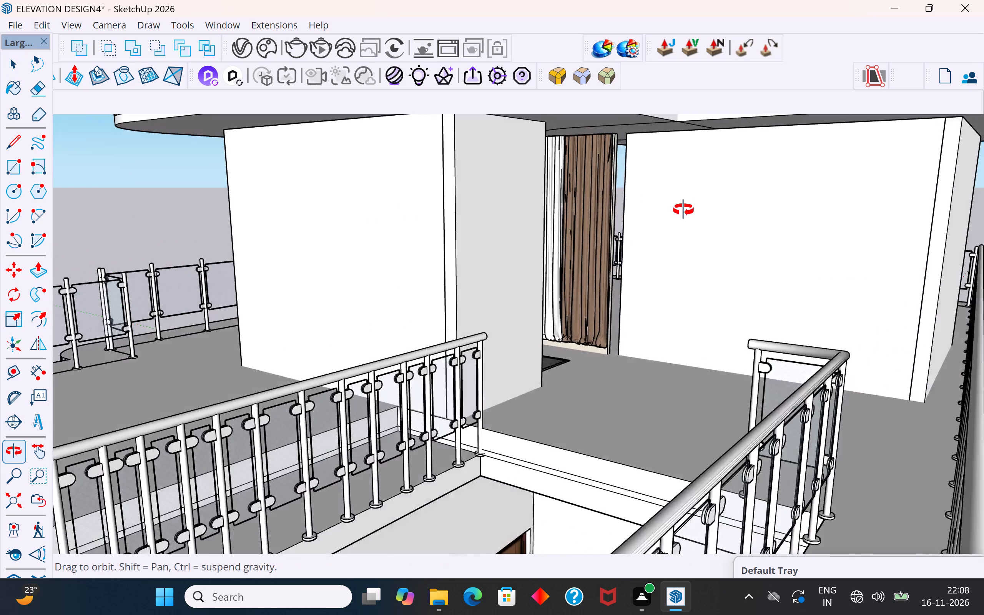
middle_click_drag(683, 210, 666, 204)
middle_click_drag(666, 204, 0, 367)
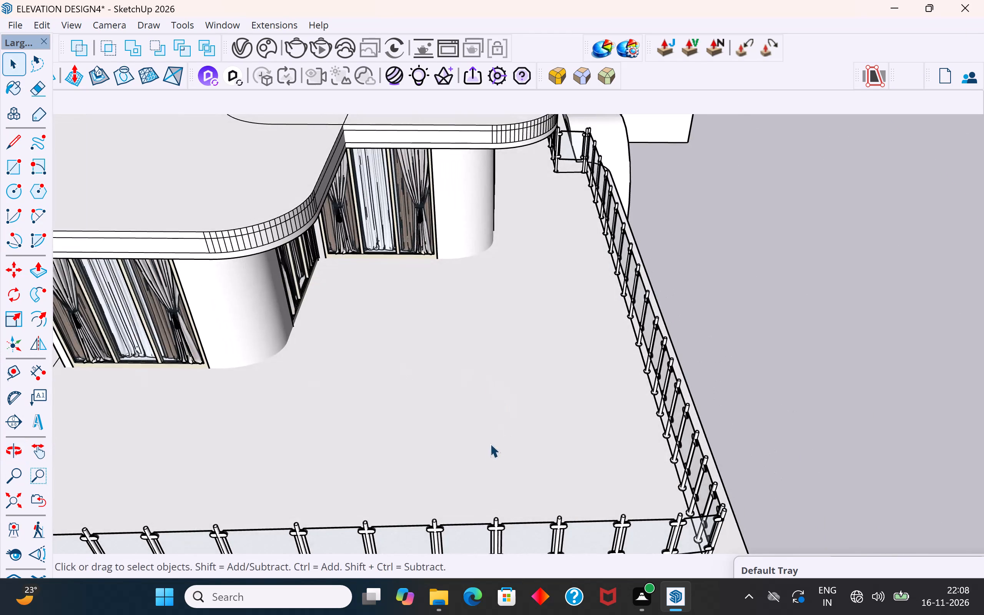
scroll(487, 447, "down", 5)
middle_click_drag(495, 397, 227, 312)
scroll(455, 235, "up", 16)
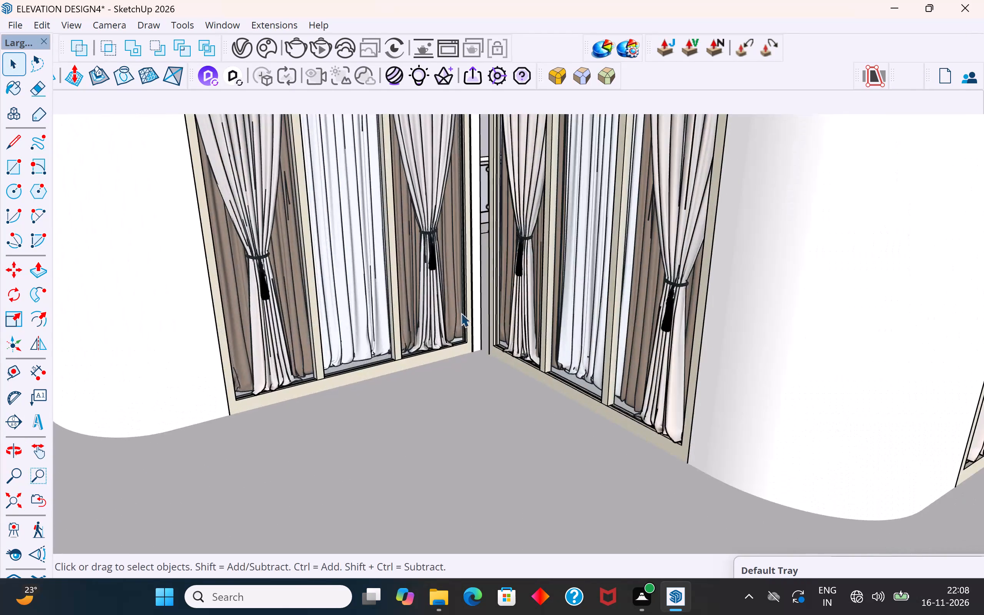
scroll(461, 313, "up", 8)
left_click(515, 367)
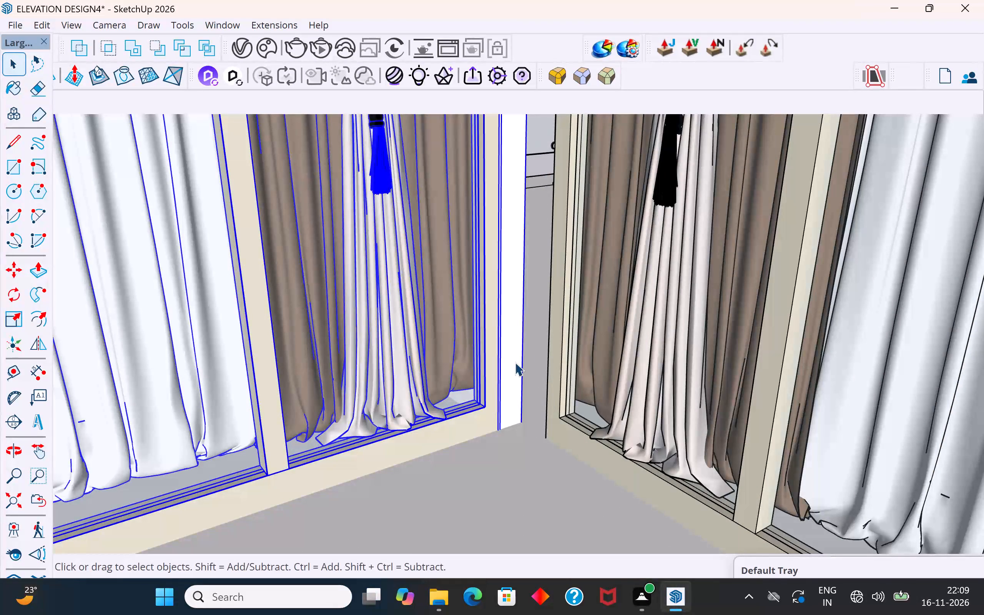
right_click(515, 362)
left_click(572, 108)
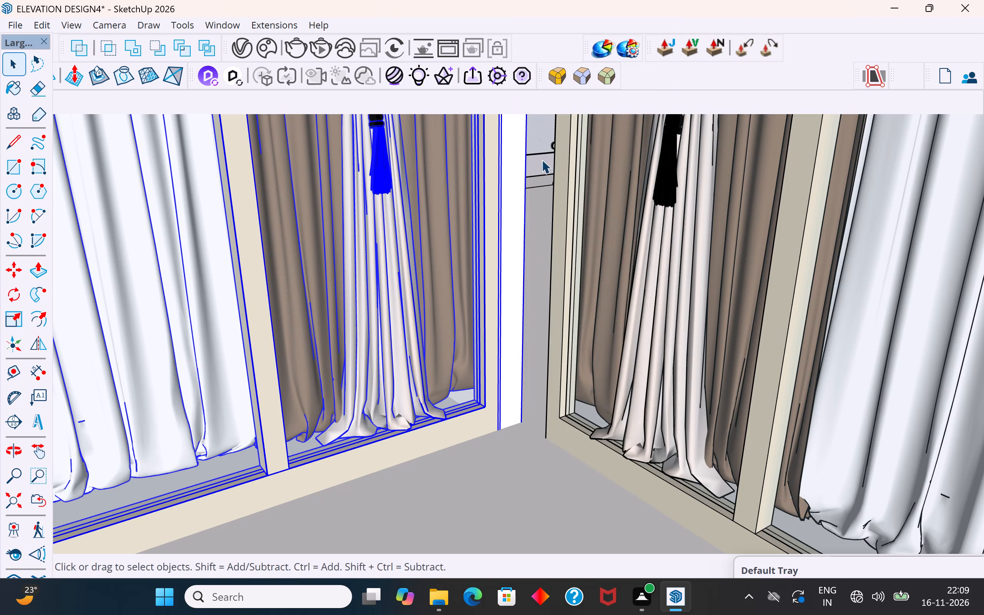
left_click(540, 144)
scroll(538, 188, "down", 3)
left_click(527, 286)
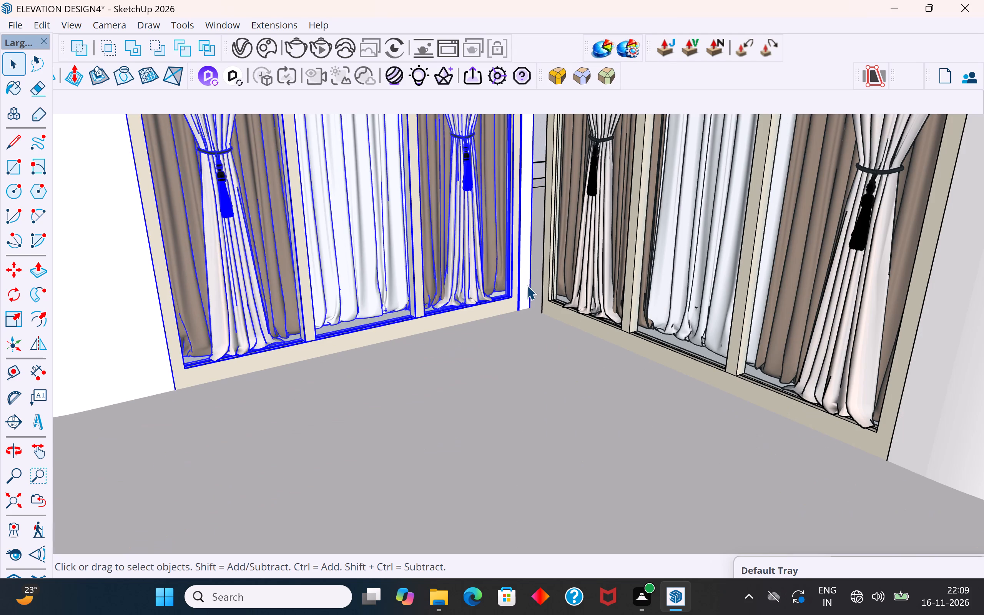
right_click(527, 286)
left_click(573, 111)
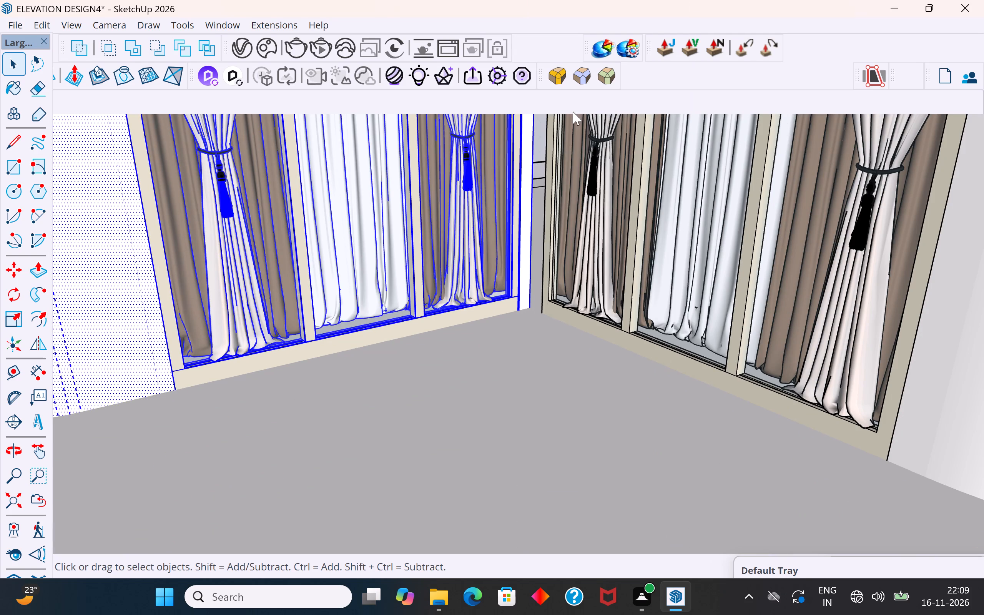
scroll(469, 387, "down", 15)
left_click(840, 194)
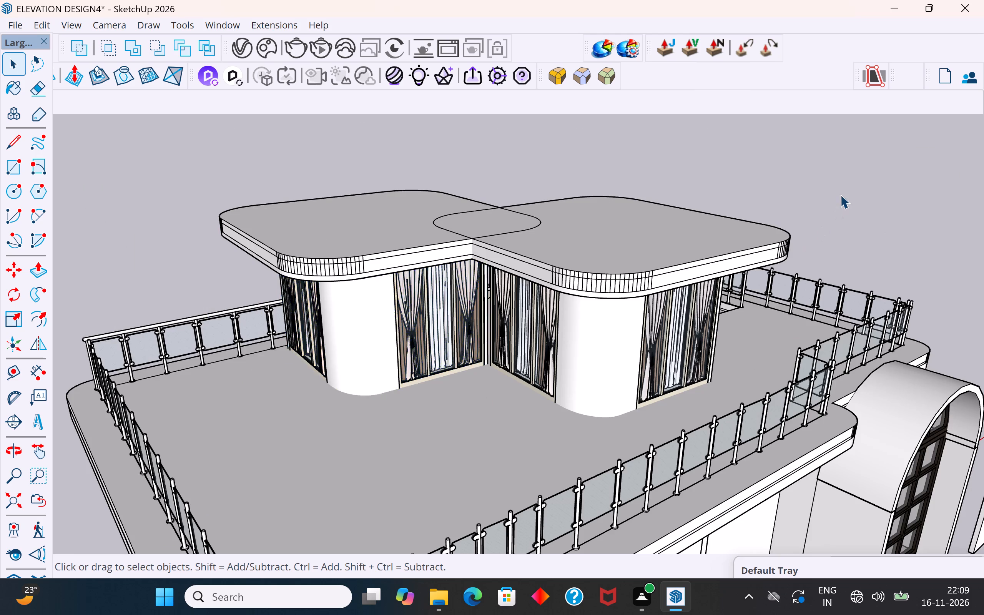
Open the stair room's wall group and push the wall's end face back from the curtained window corner to open the room inward.
scroll(525, 331, "up", 17)
middle_click_drag(458, 424, 490, 443)
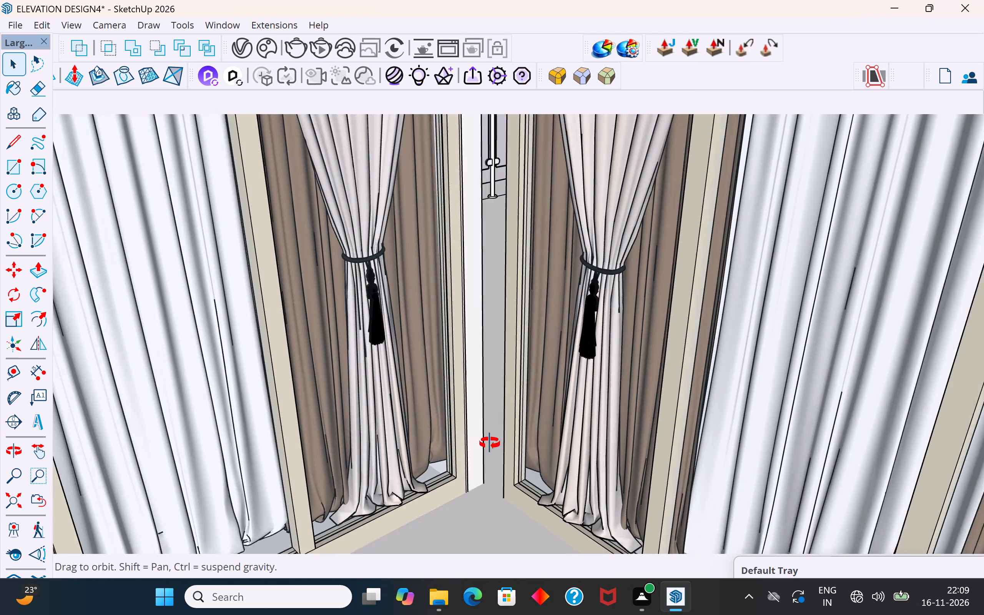
middle_click_drag(490, 443, 482, 444)
scroll(470, 447, "down", 5)
scroll(482, 379, "down", 5)
middle_click_drag(601, 375, 317, 378)
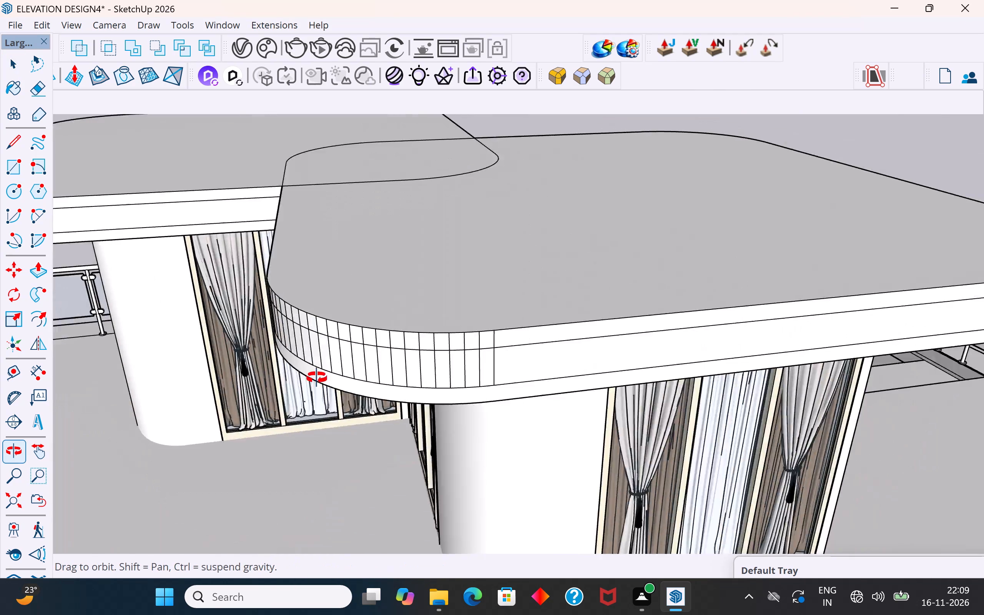
middle_click_drag(317, 378, 0, 428)
middle_click_drag(796, 215, 566, 185)
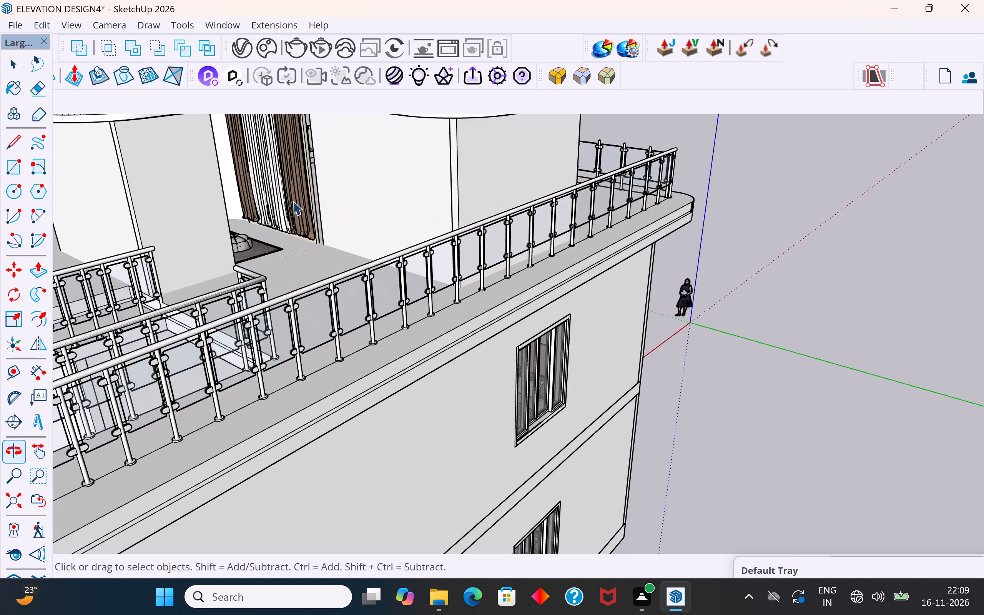
scroll(293, 201, "up", 20)
scroll(293, 201, "up", 1)
middle_click_drag(352, 282, 519, 314)
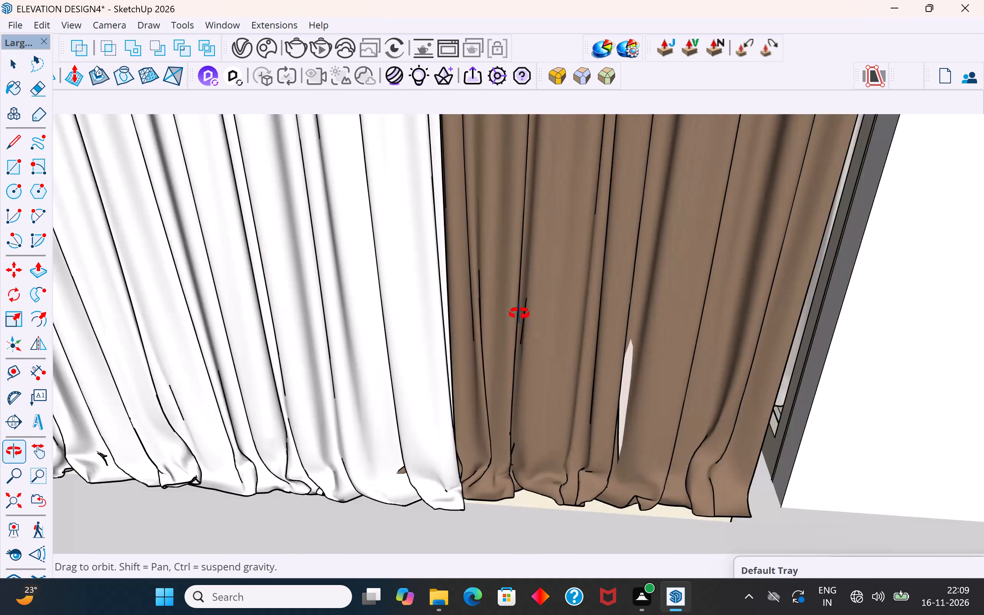
middle_click_drag(519, 314, 480, 305)
scroll(711, 381, "up", 1)
scroll(610, 356, "down", 3)
middle_click_drag(712, 395, 881, 342)
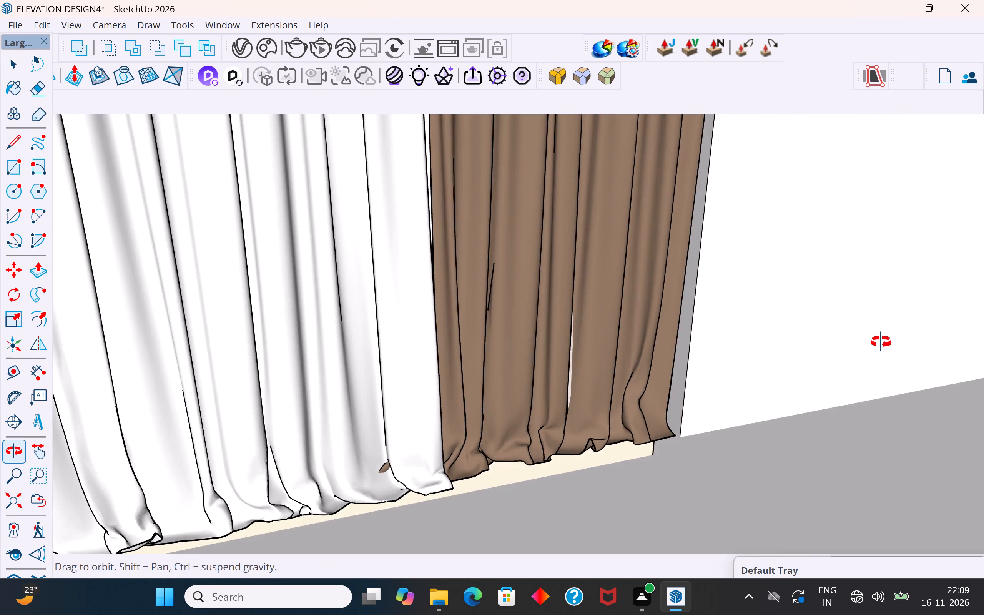
middle_click_drag(881, 342, 881, 298)
scroll(693, 394, "up", 4)
left_click(670, 412)
double_click(674, 406)
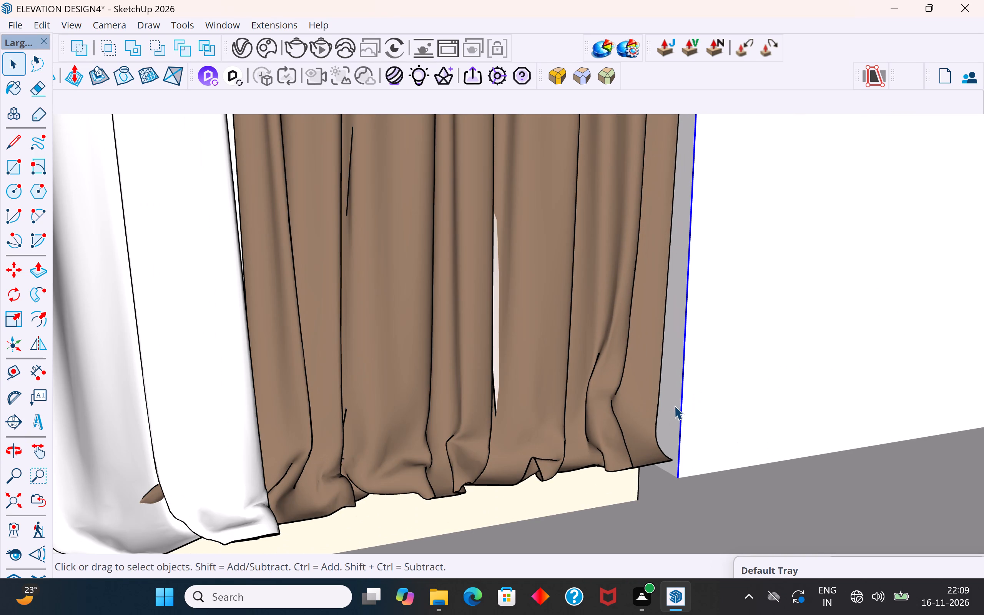
left_click(676, 396)
left_click(43, 267)
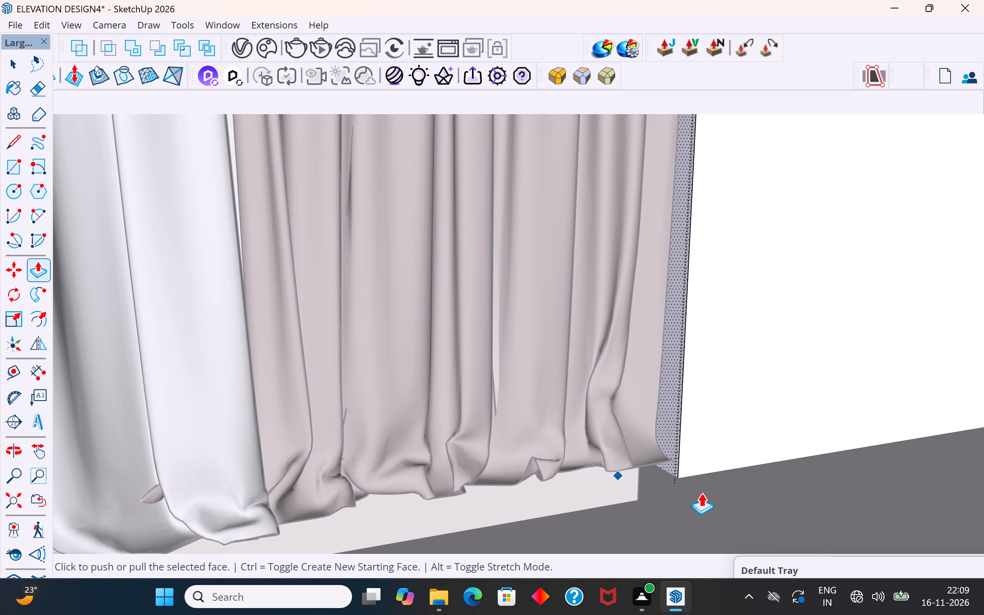
left_click(675, 476)
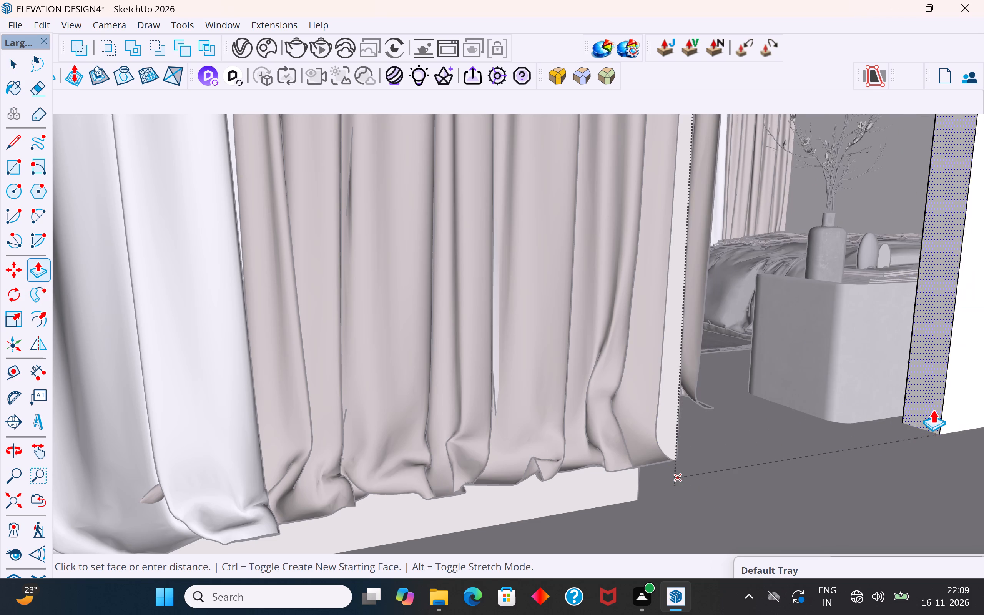
scroll(933, 409, "down", 3)
middle_click_drag(933, 409, 813, 417)
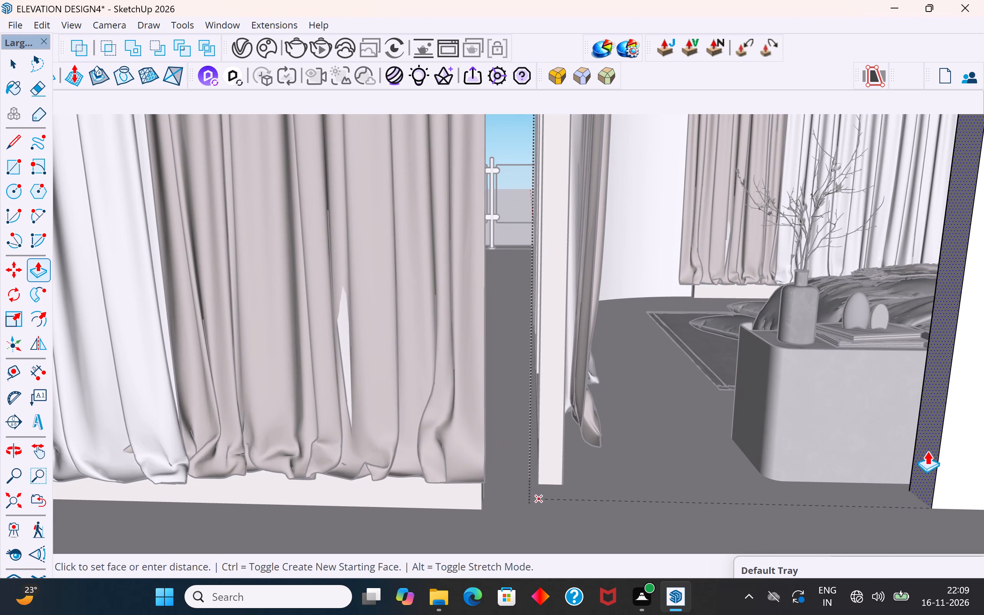
scroll(922, 450, "down", 5)
left_click(954, 477)
scroll(577, 378, "down", 9)
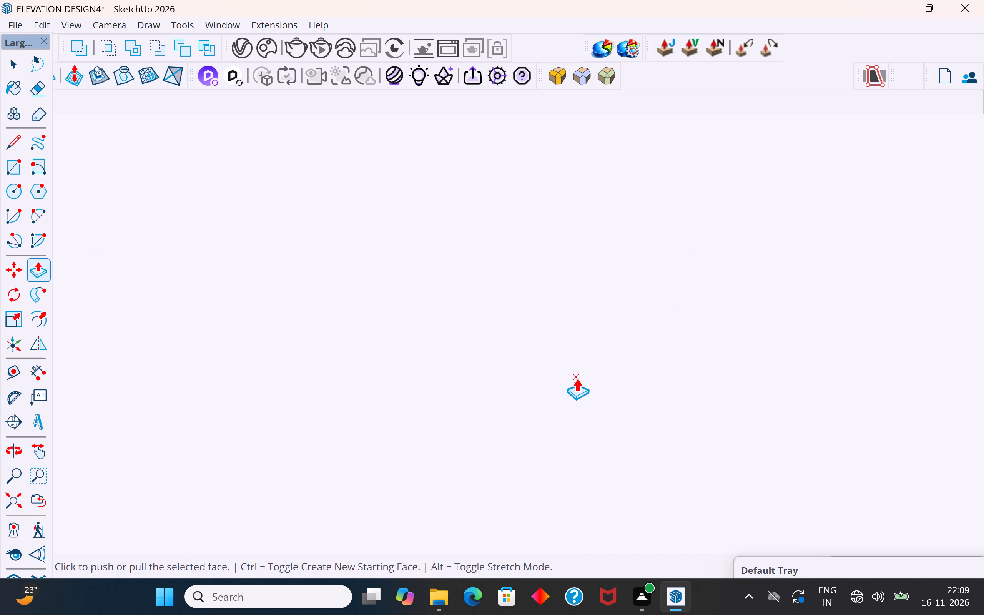
left_click(20, 74)
scroll(155, 243, "down", 11)
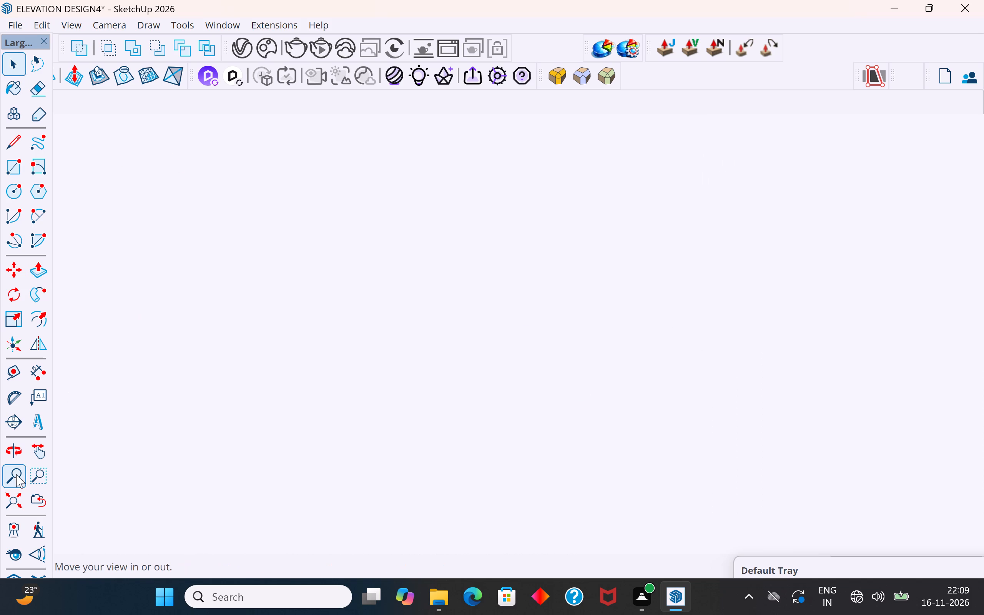
left_click(16, 504)
scroll(296, 421, "down", 5)
left_click(716, 340)
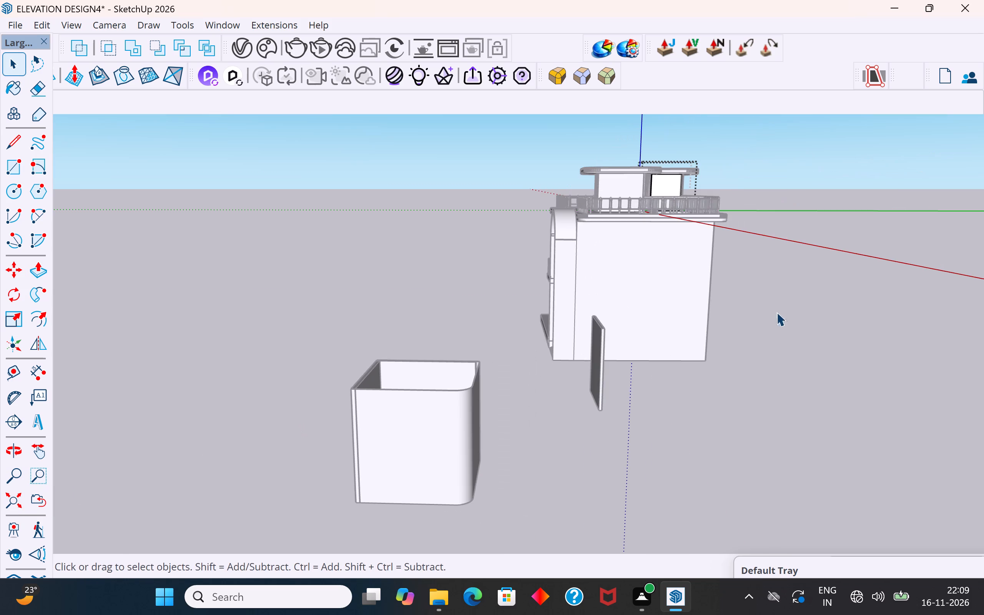
middle_click_drag(846, 286, 749, 381)
left_click(812, 268)
Shorten the same wall further by pushing its end face back past the bedside table and along the bed.
scroll(783, 217, "up", 15)
middle_click_drag(542, 219, 542, 212)
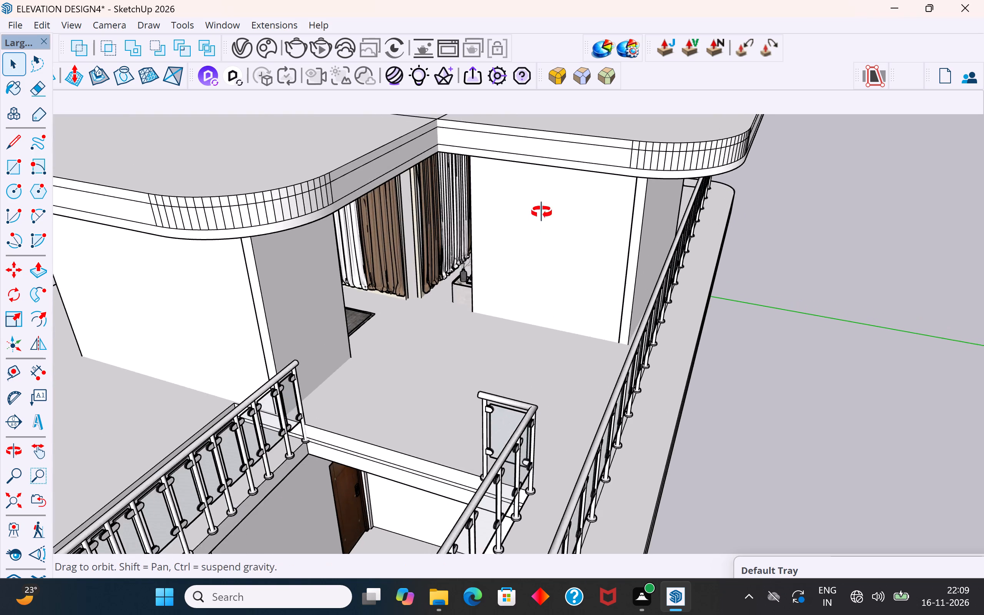
middle_click_drag(542, 212, 594, 201)
scroll(539, 401, "down", 4)
middle_click_drag(577, 290, 618, 221)
scroll(558, 325, "down", 5)
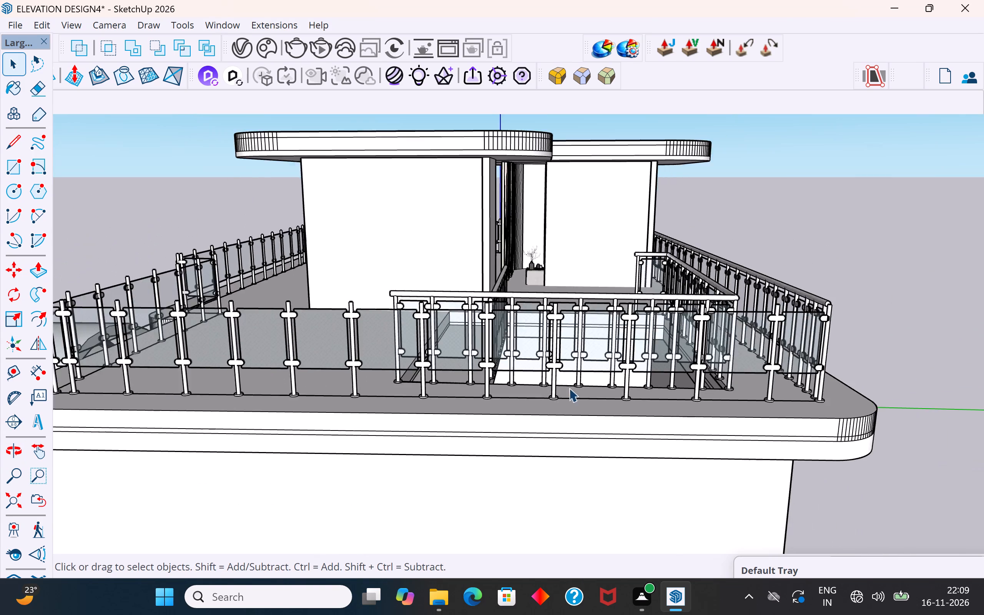
scroll(577, 379, "down", 5)
scroll(568, 196, "up", 7)
middle_click_drag(492, 413, 509, 317)
scroll(509, 317, "up", 1)
scroll(512, 319, "down", 7)
scroll(488, 397, "up", 6)
middle_click_drag(494, 434, 498, 482)
scroll(512, 446, "up", 8)
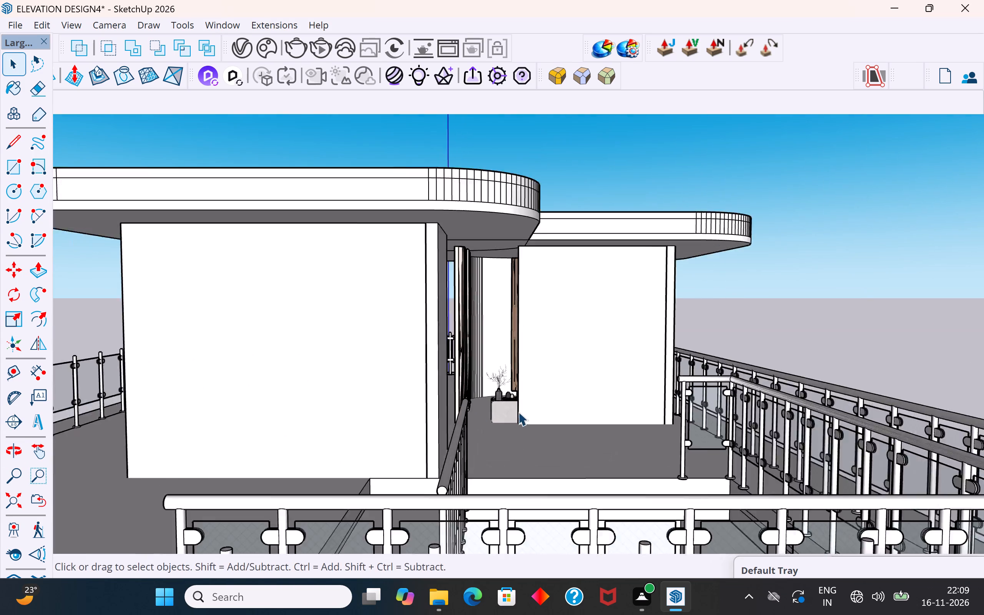
scroll(518, 412, "up", 1)
middle_click_drag(507, 393, 467, 439)
scroll(467, 439, "up", 6)
middle_click_drag(465, 392, 494, 394)
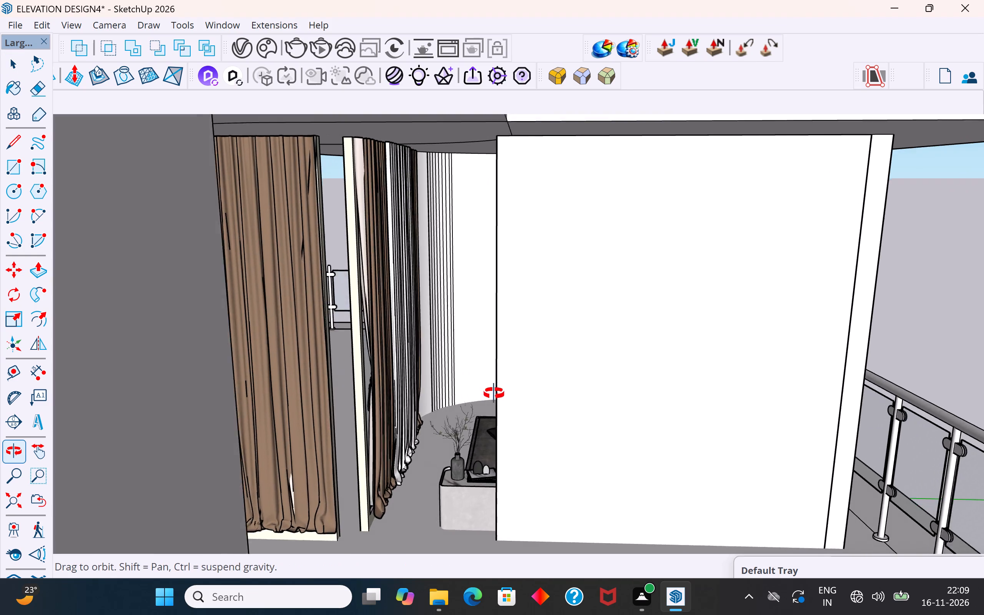
middle_click_drag(494, 394, 471, 400)
scroll(482, 384, "up", 4)
middle_click_drag(508, 356, 583, 359)
scroll(595, 367, "up", 5)
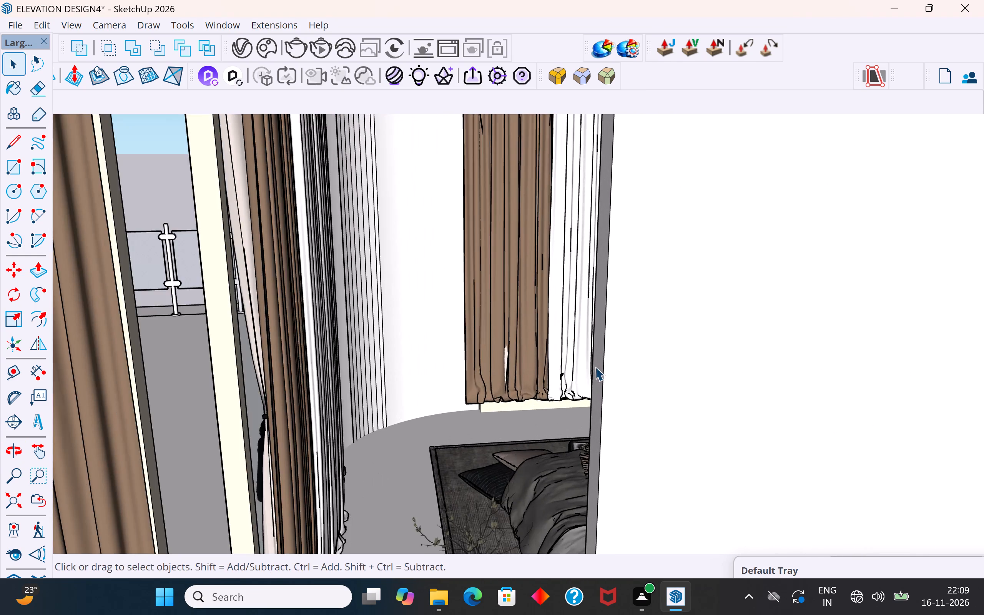
middle_click_drag(595, 367, 655, 391)
scroll(623, 411, "up", 4)
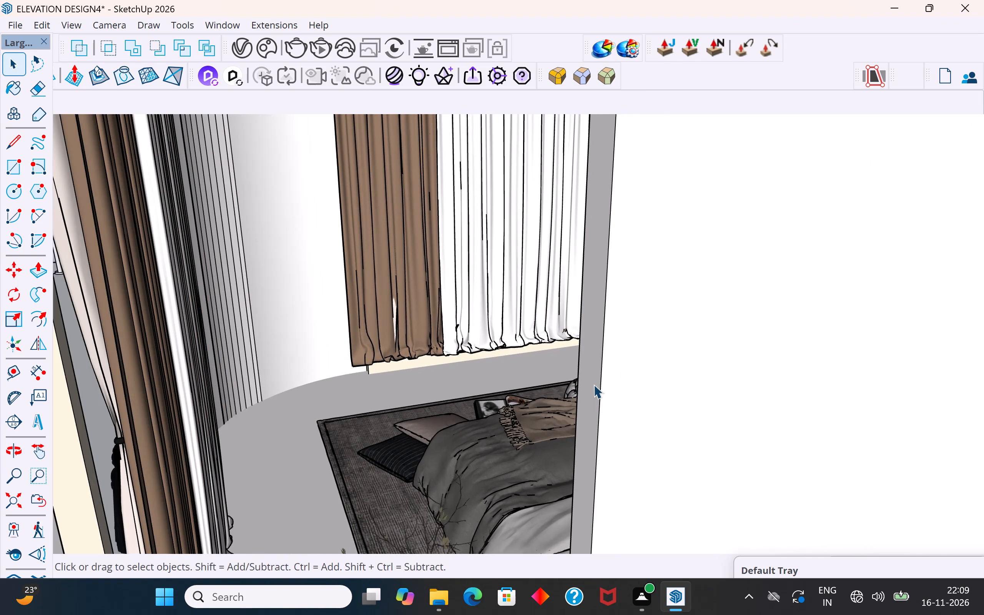
left_click(592, 381)
double_click(593, 353)
left_click(595, 331)
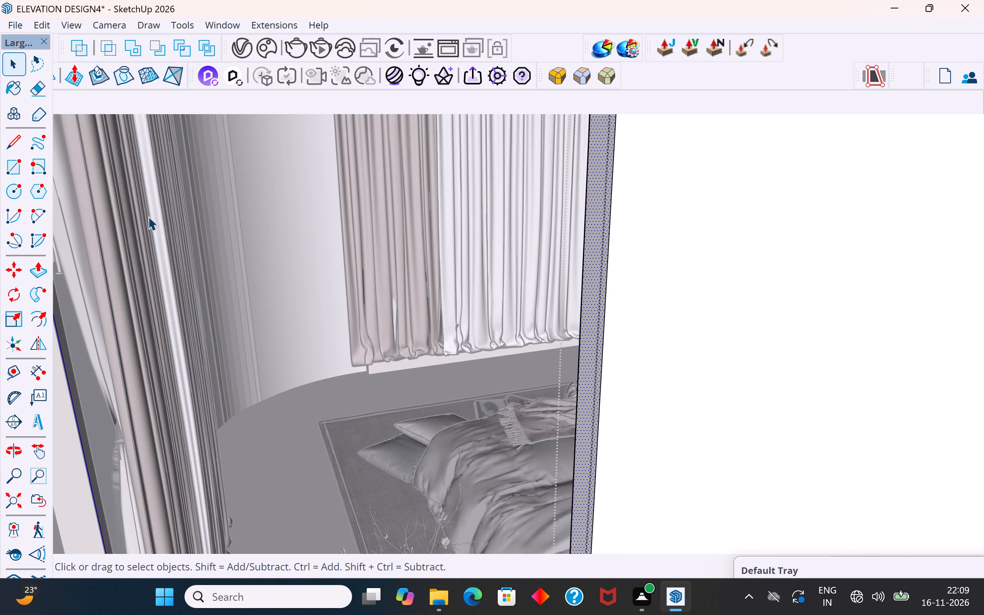
left_click(42, 266)
left_click(600, 358)
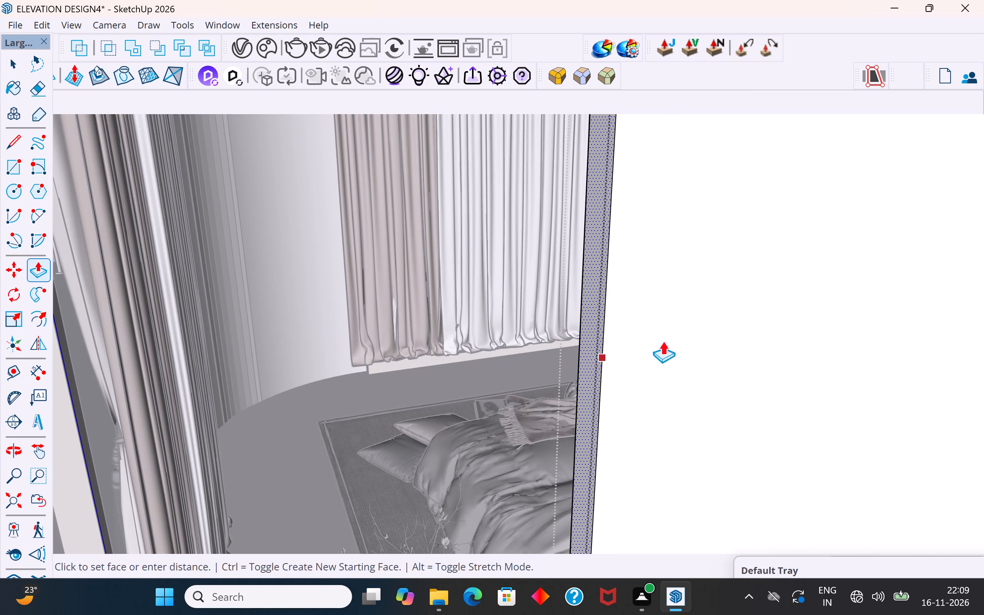
left_click(721, 334)
left_click(17, 63)
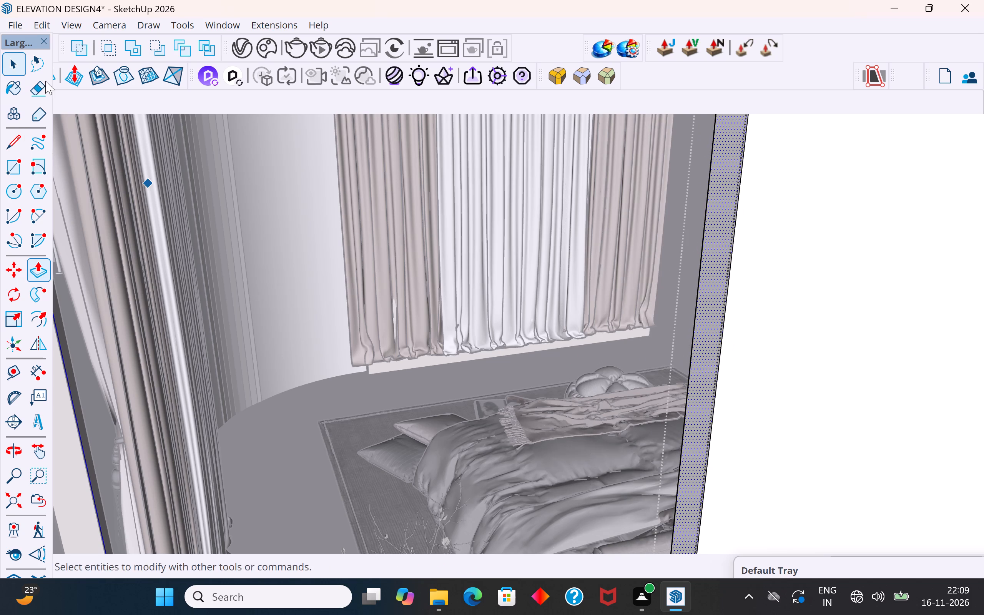
scroll(390, 254, "down", 15)
left_click(20, 499)
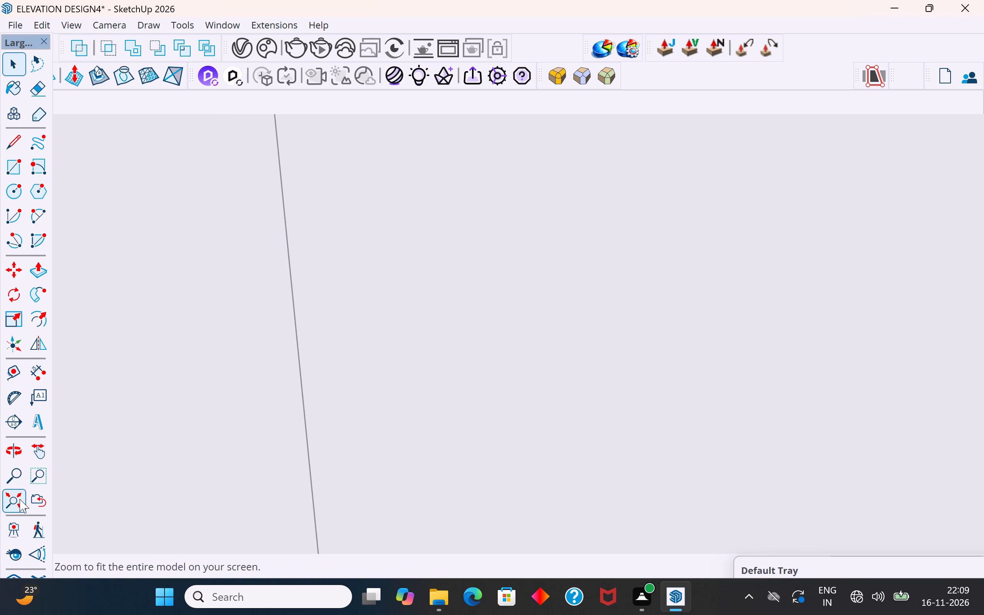
scroll(319, 397, "down", 2)
left_click(655, 349)
Draw a full-height rectangle over the narrow end face of one curtained window frame, at the gap between the two rooms' windows.
scroll(673, 209, "up", 4)
middle_click_drag(656, 188, 530, 279)
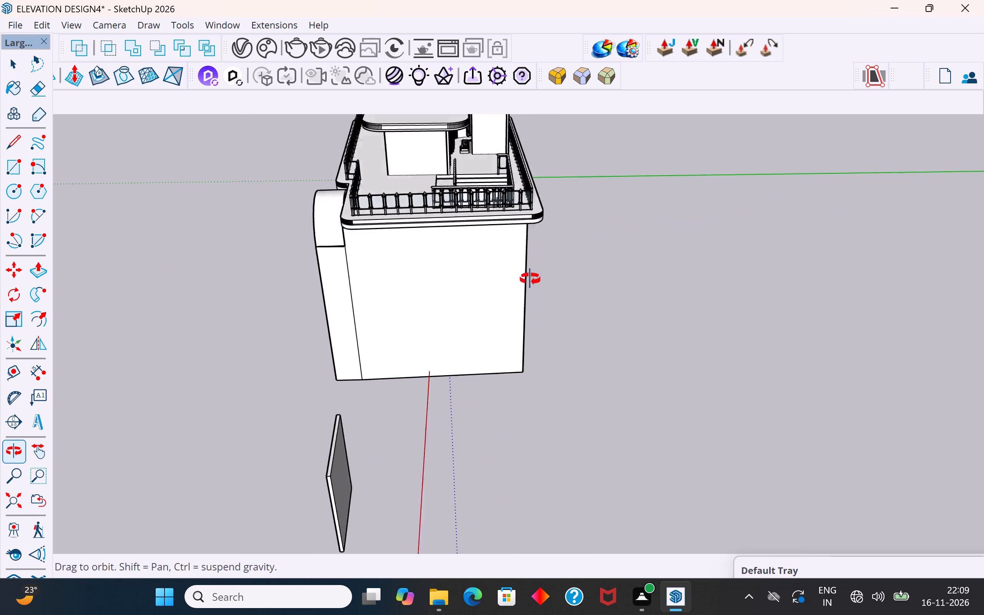
middle_click_drag(530, 279, 518, 287)
scroll(546, 496, "down", 5)
scroll(501, 271, "up", 13)
middle_click_drag(462, 233, 325, 201)
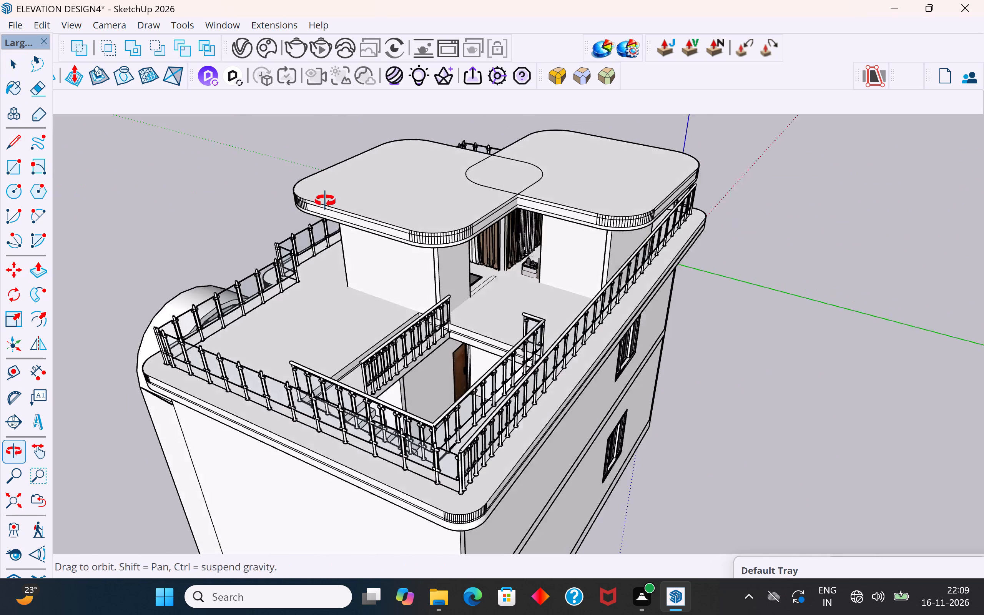
middle_click_drag(325, 201, 319, 197)
scroll(430, 282, "up", 4)
middle_click_drag(459, 265, 416, 209)
scroll(555, 462, "down", 5)
scroll(514, 278, "up", 2)
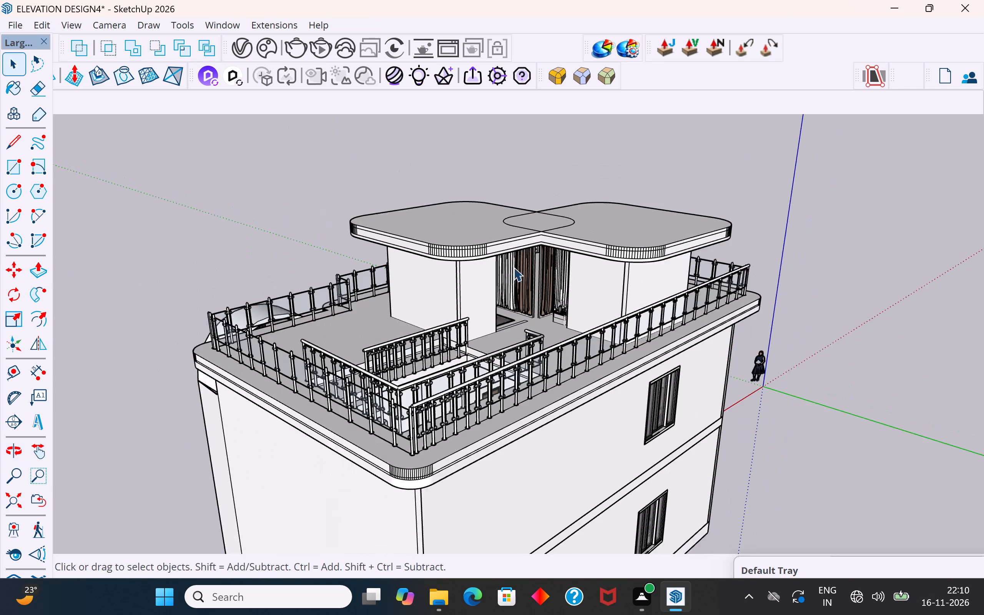
scroll(514, 267, "up", 7)
middle_click_drag(538, 217, 519, 175)
scroll(542, 180, "up", 4)
middle_click_drag(567, 160, 569, 141)
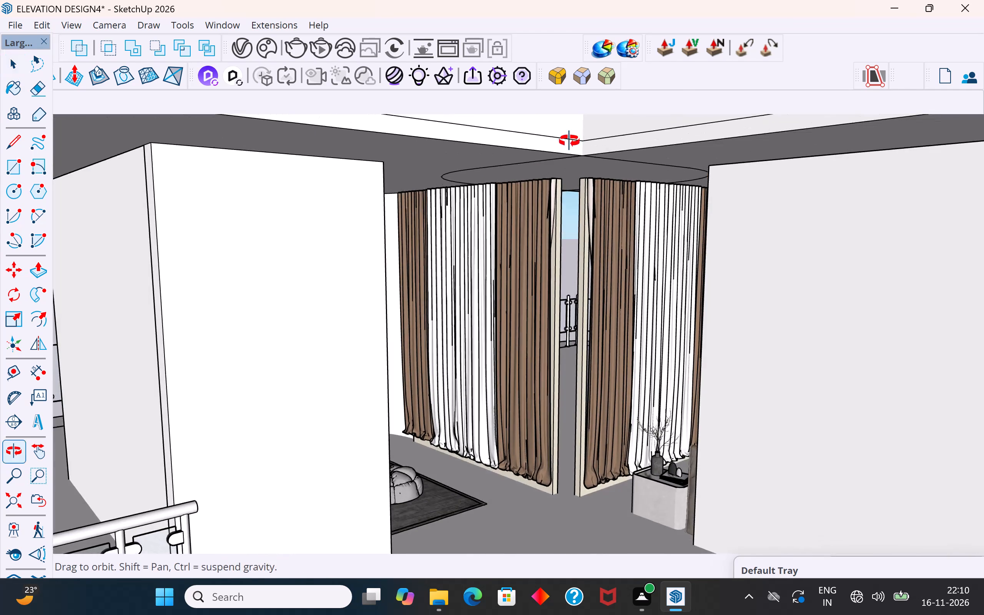
middle_click_drag(569, 141, 572, 156)
scroll(545, 366, "up", 1)
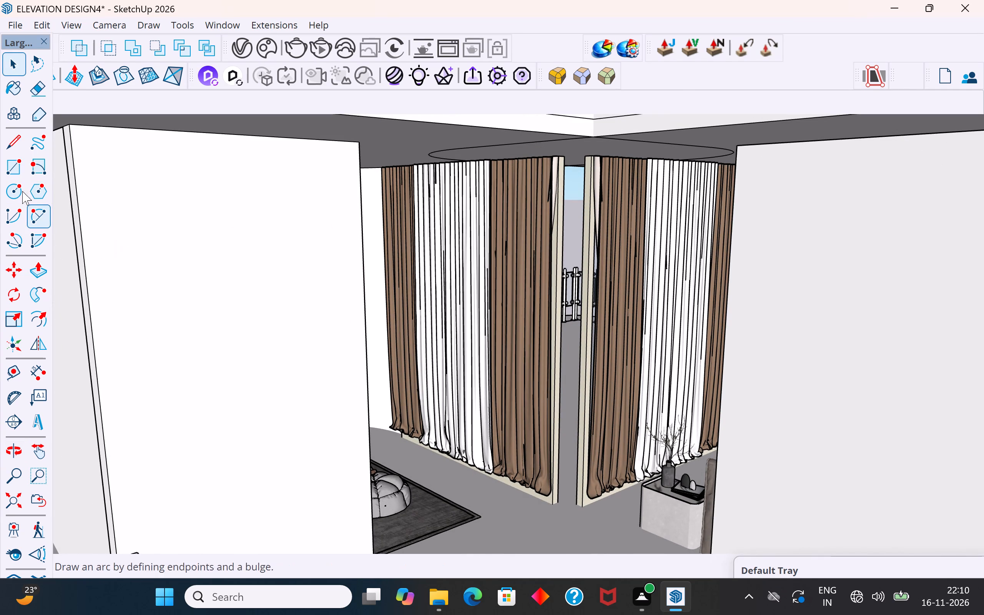
left_click(16, 167)
scroll(555, 157, "up", 8)
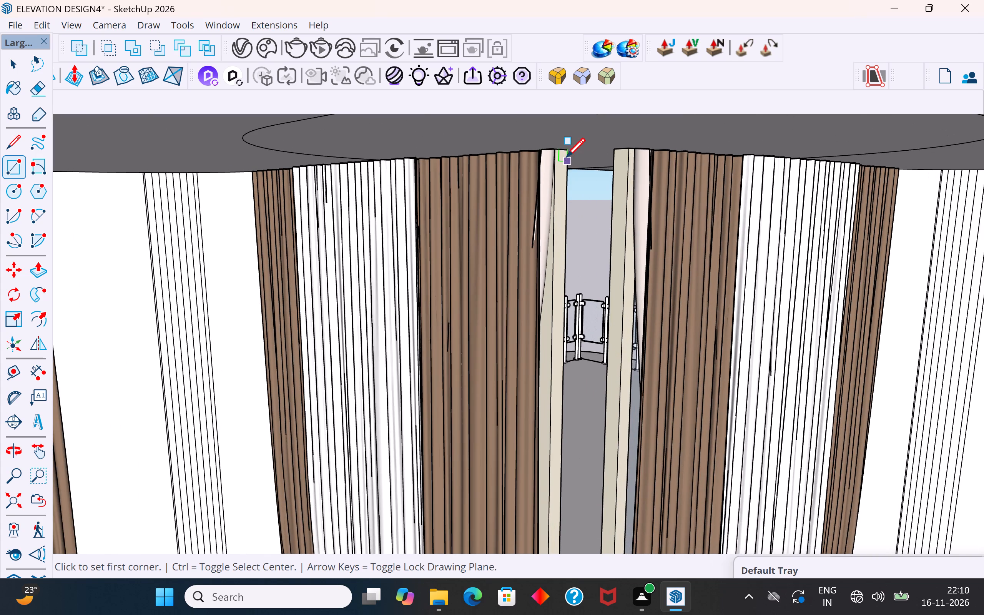
left_click(566, 156)
scroll(566, 156, "down", 8)
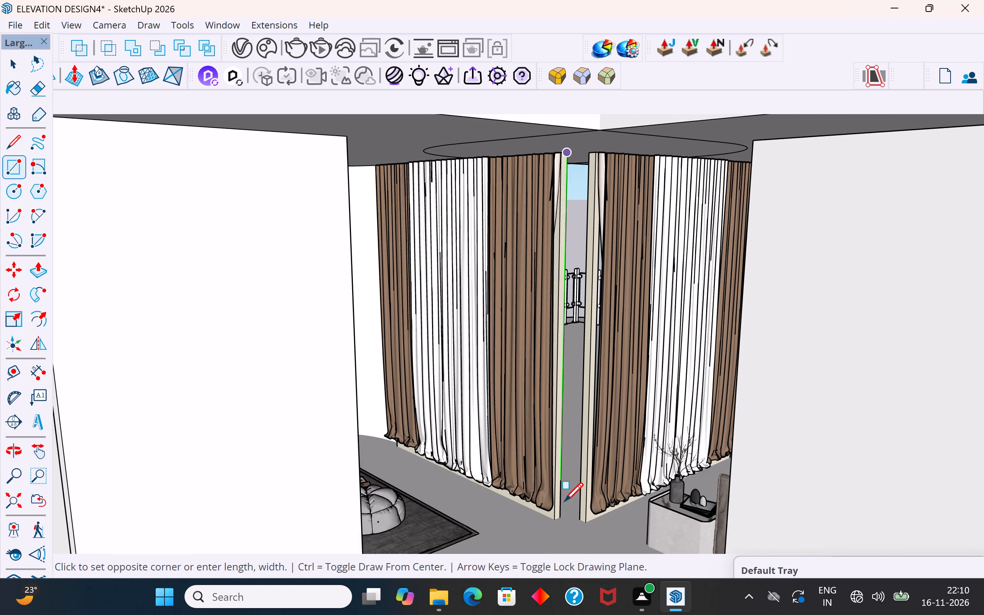
scroll(561, 525, "up", 9)
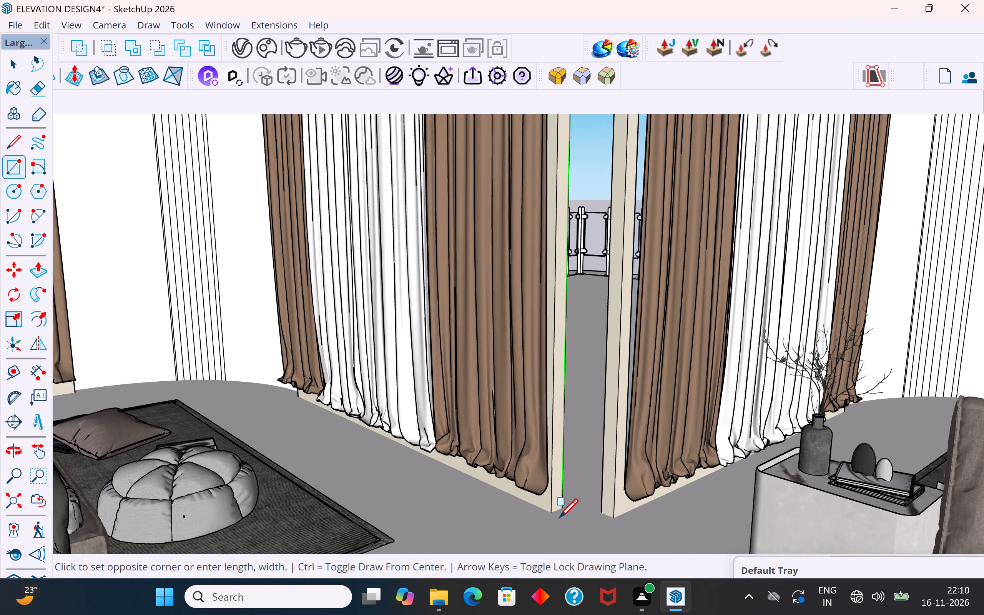
scroll(551, 513, "up", 9)
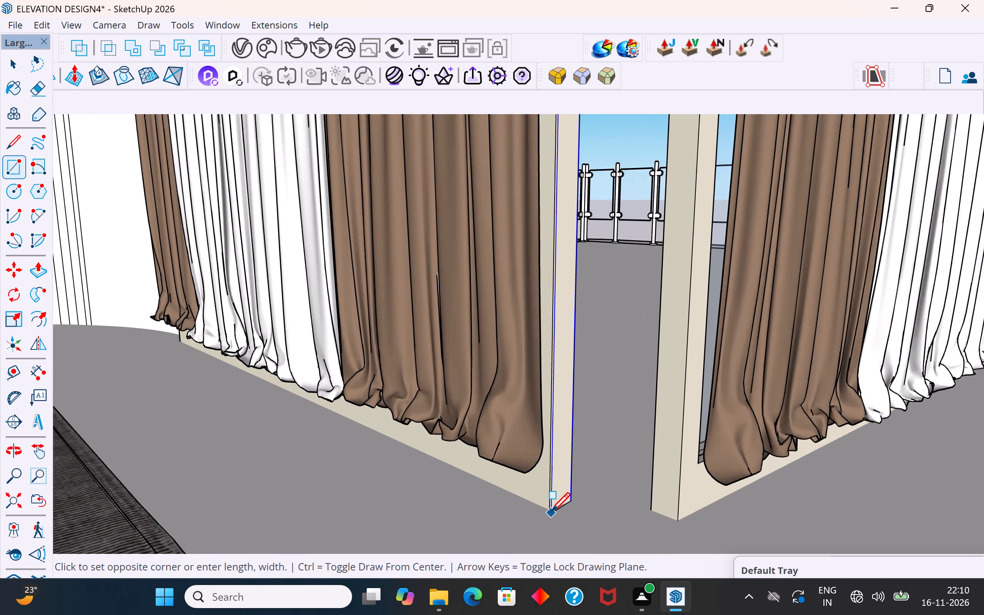
scroll(551, 513, "up", 1)
left_click(549, 506)
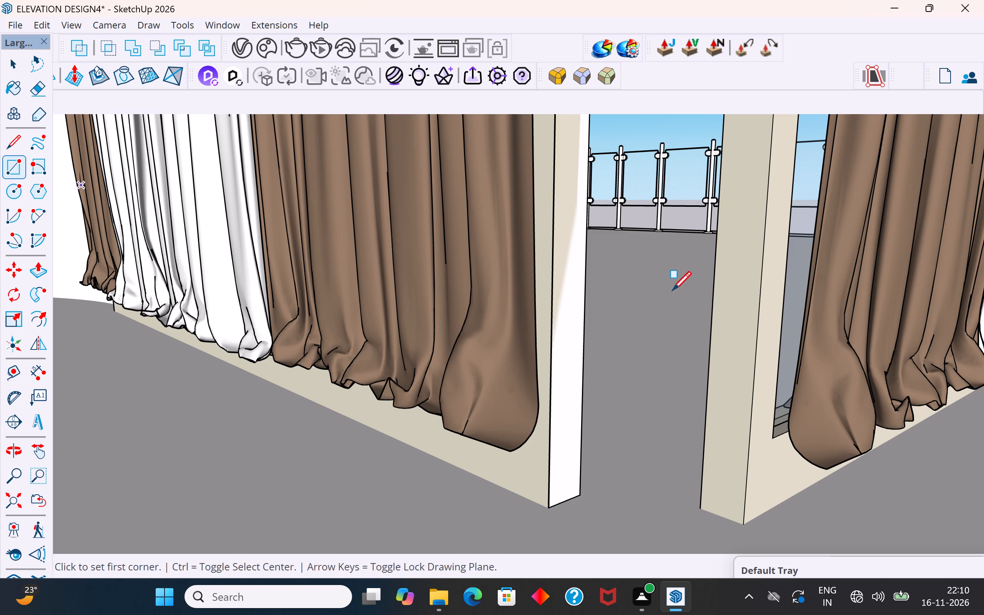
Extrude the rectangle on the window frame's end face 5" into the gap between the two curtained windows.
left_click(39, 270)
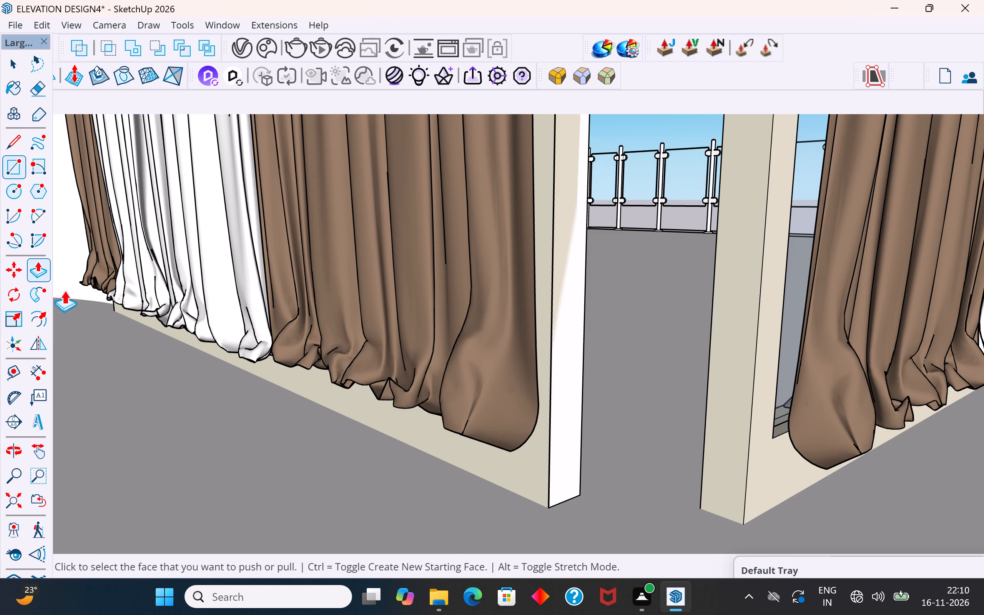
left_click(571, 432)
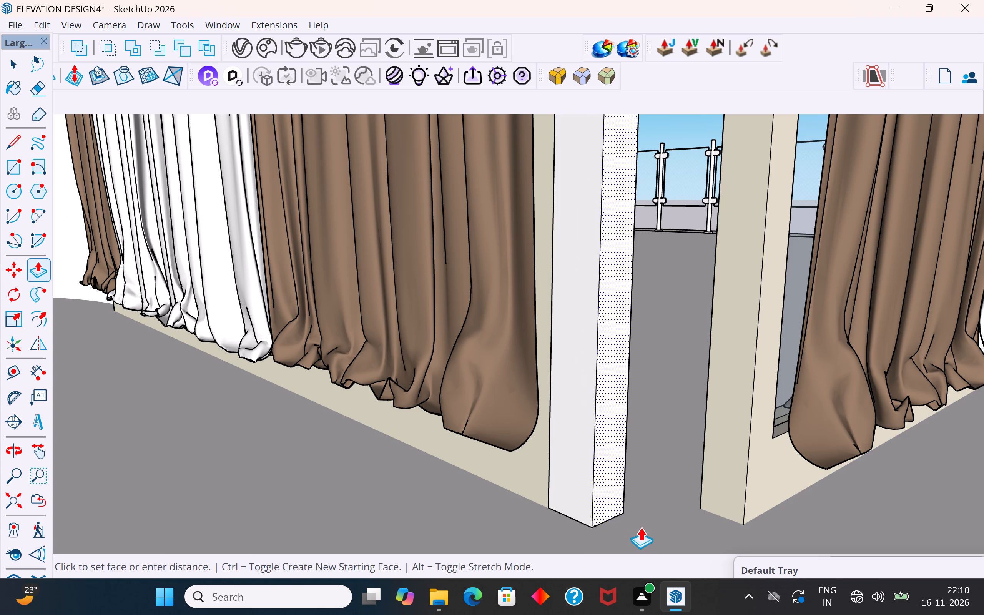
scroll(647, 527, "down", 15)
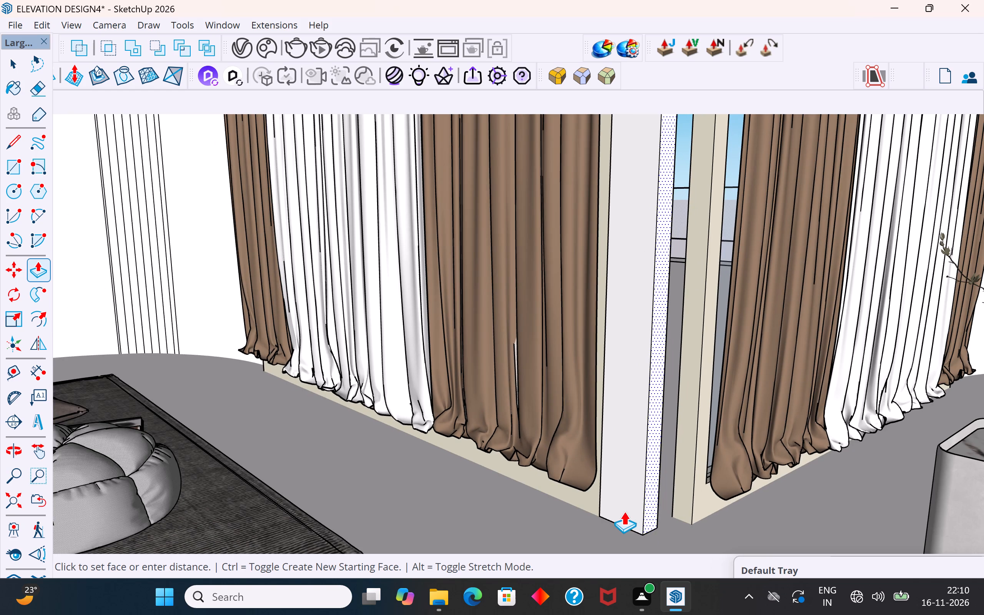
type("5\"")
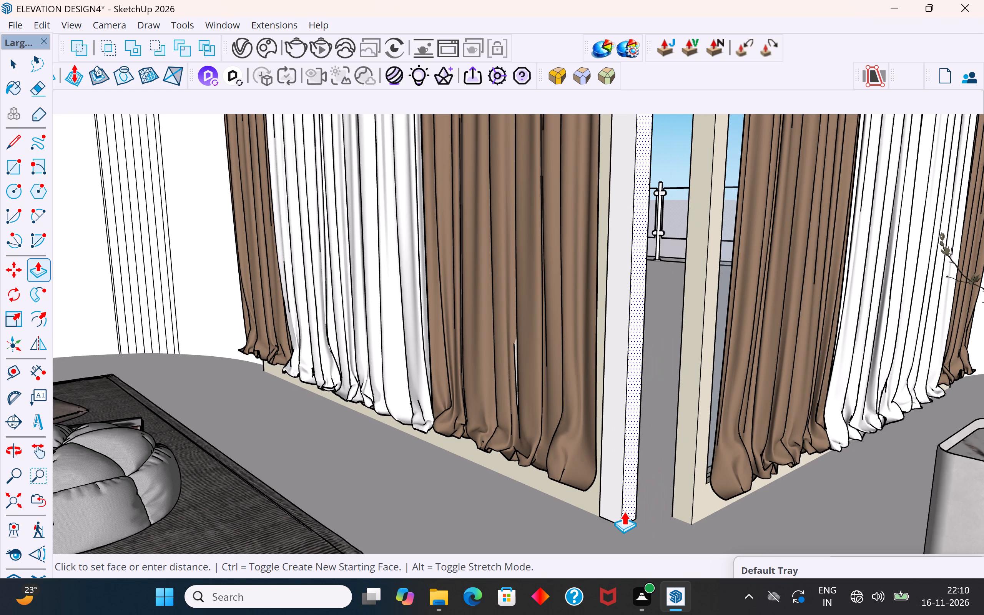
key("Return")
scroll(684, 370, "down", 9)
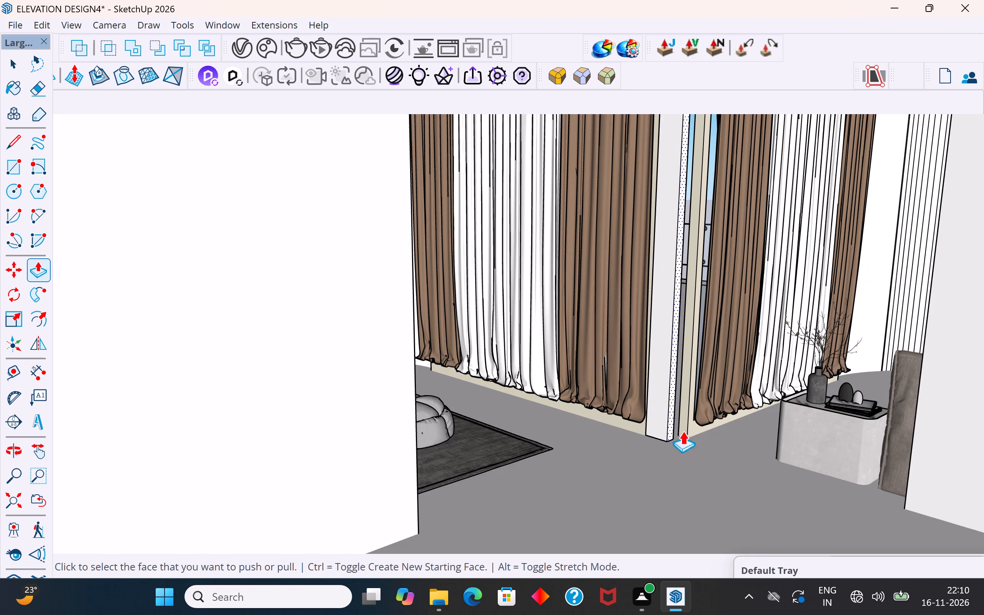
Thicken the new corner post by pulling its narrow room-side face slightly inward, alongside the brown curtain.
left_click(17, 62)
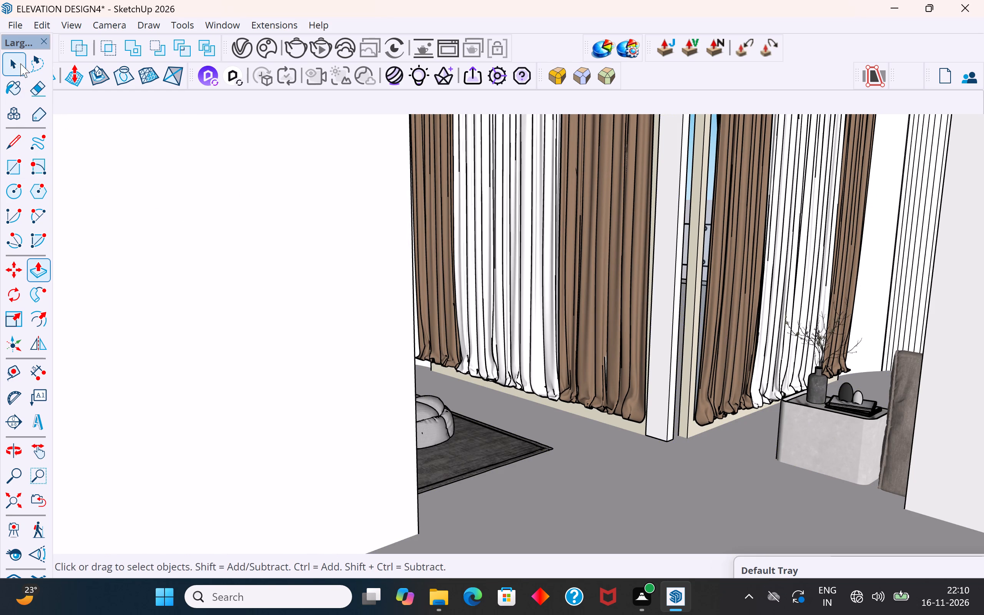
scroll(317, 313, "down", 5)
middle_click_drag(429, 409, 358, 429)
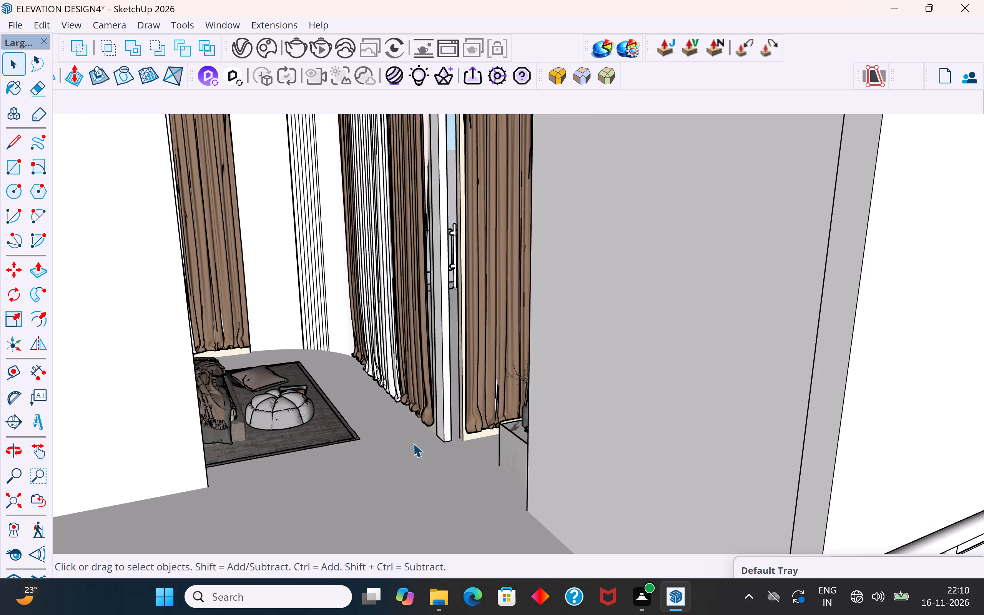
scroll(417, 443, "up", 4)
left_click(452, 427)
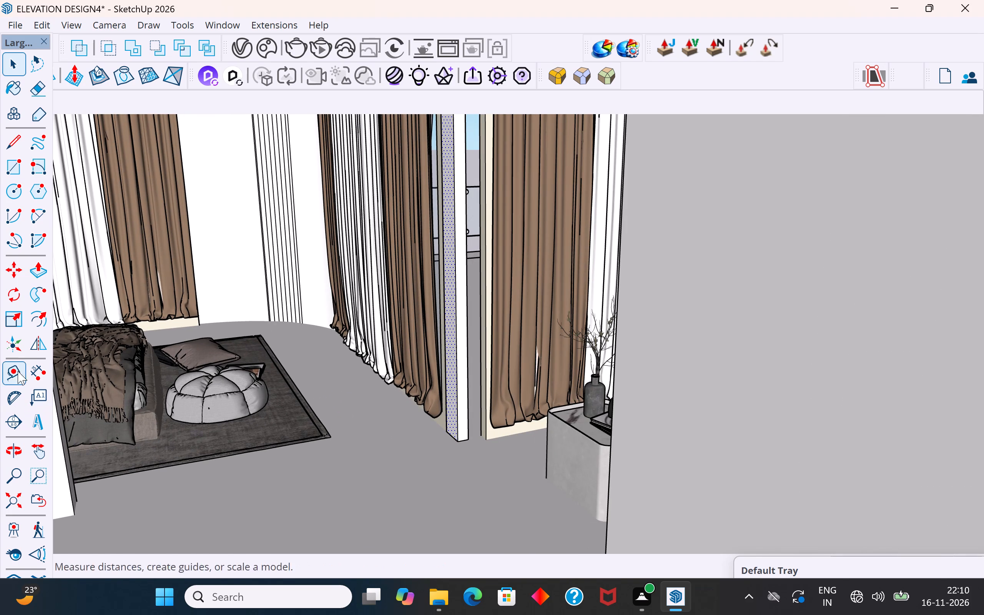
left_click(33, 257)
left_click(38, 269)
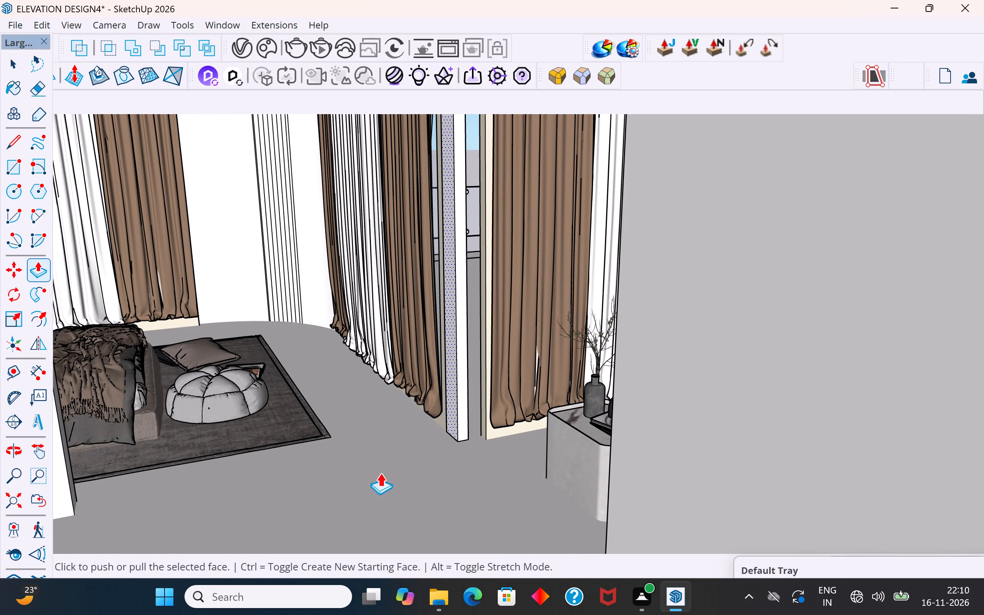
left_click(454, 440)
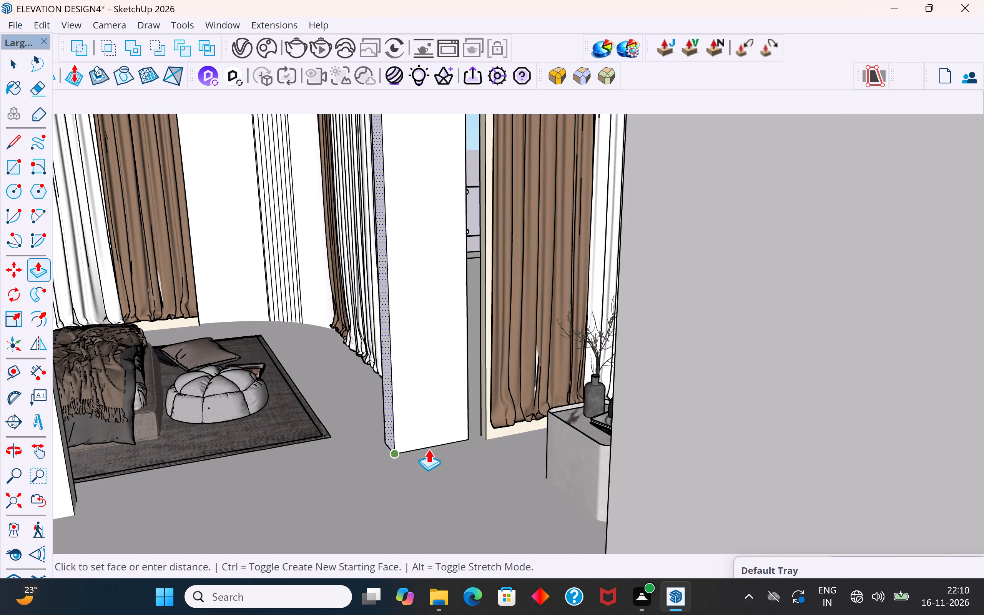
left_click(442, 446)
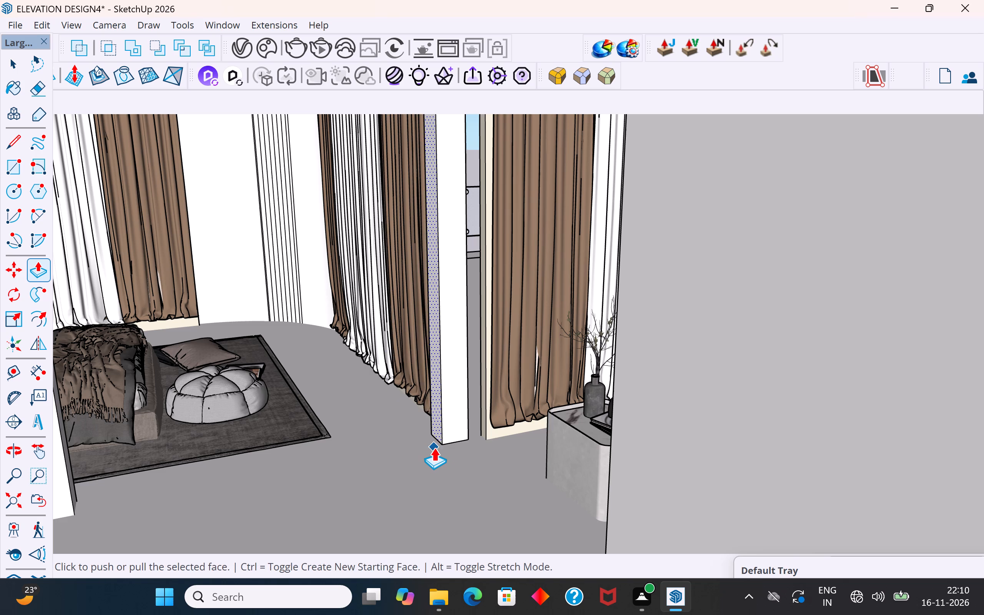
Examine the corner post and the opened bedroom walls from inside the rooms and from around the terrace.
scroll(434, 447, "down", 5)
middle_click_drag(414, 453, 374, 461)
scroll(129, 439, "up", 7)
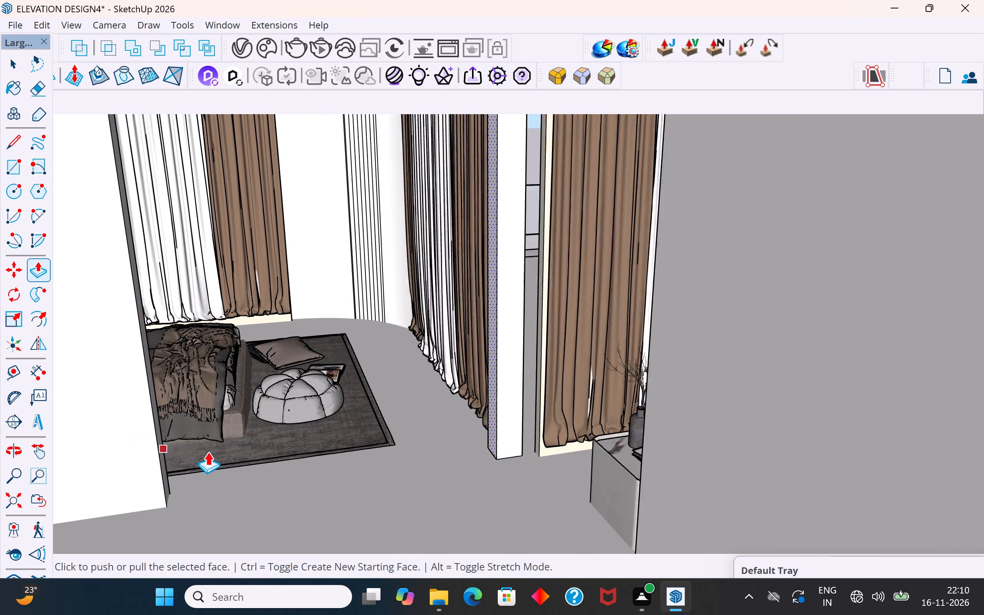
scroll(255, 478, "down", 5)
middle_click_drag(227, 480, 374, 488)
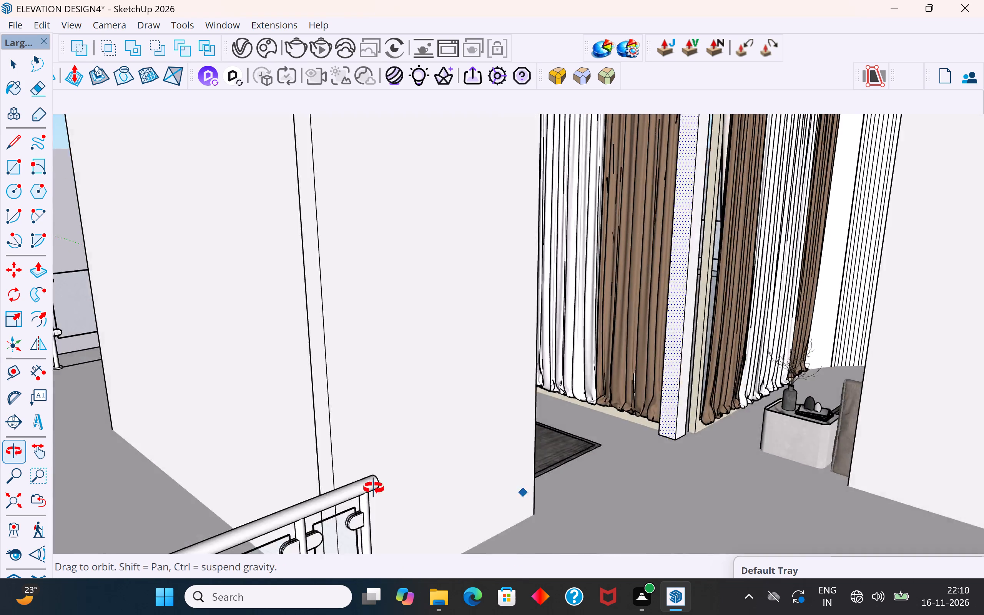
middle_click_drag(374, 488, 296, 481)
scroll(369, 499, "up", 3)
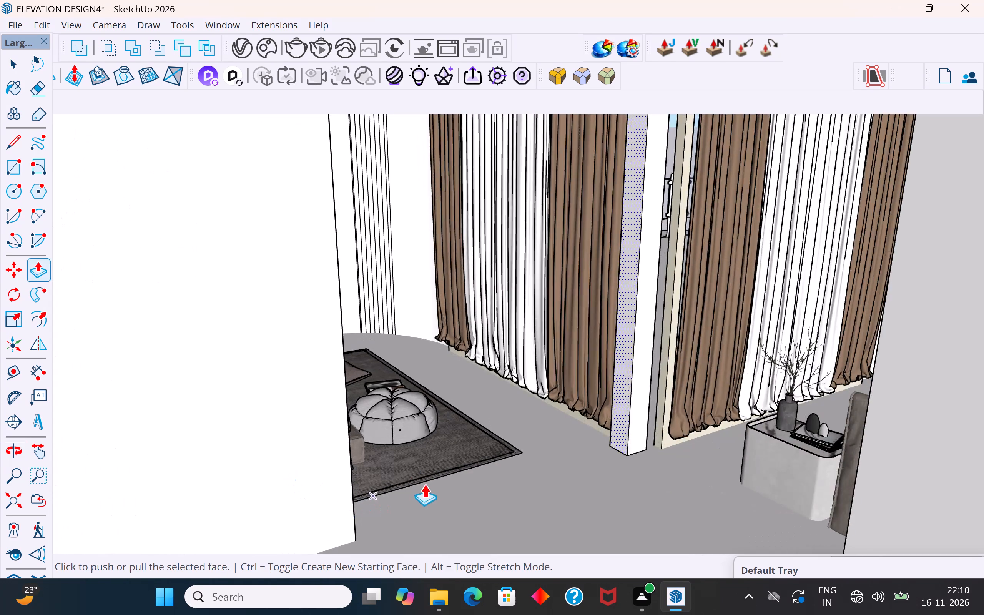
middle_click_drag(426, 483, 356, 542)
scroll(539, 417, "down", 5)
scroll(382, 435, "down", 4)
scroll(613, 582, "down", 1)
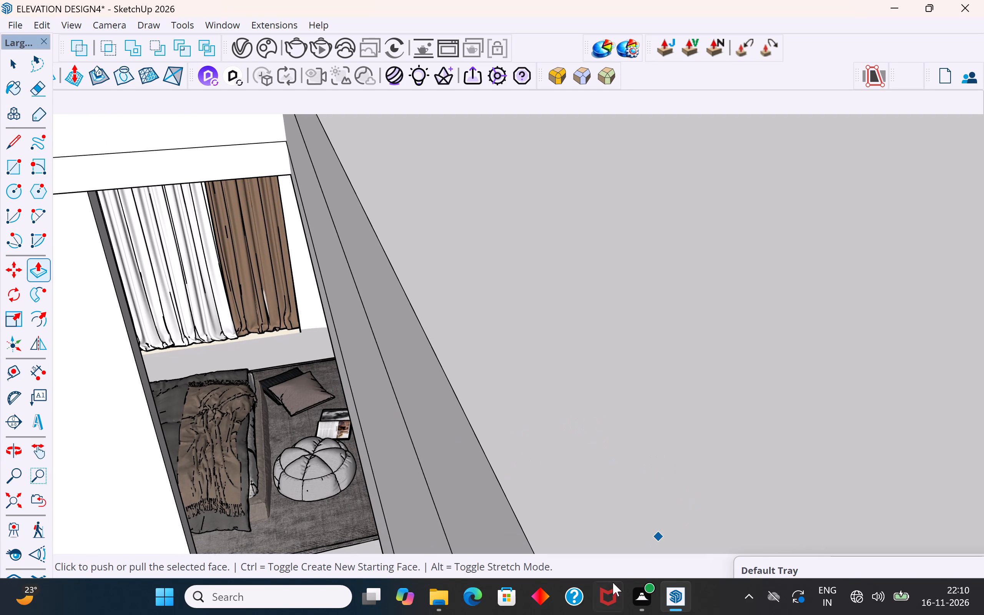
scroll(485, 383, "down", 16)
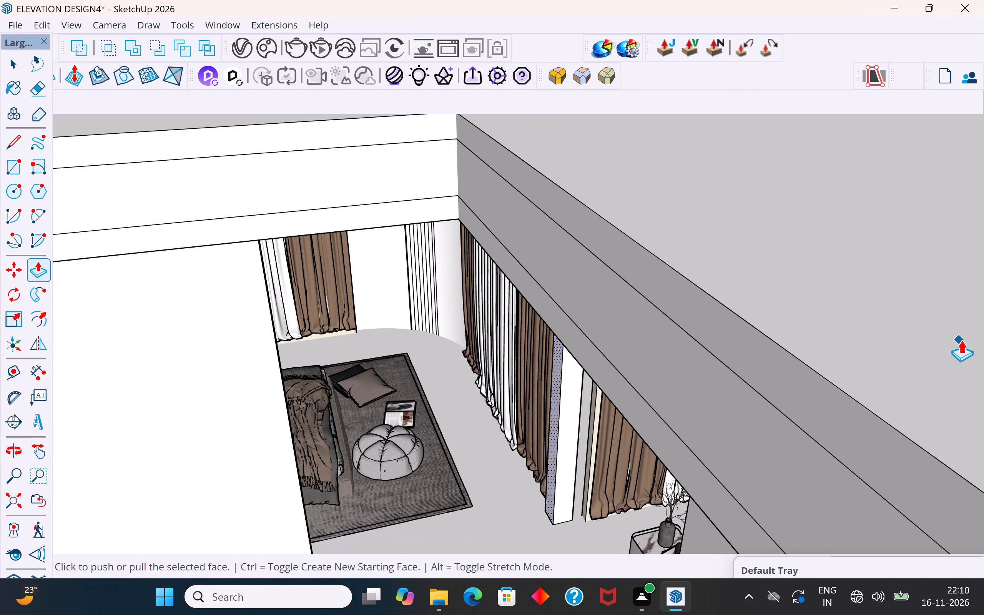
scroll(961, 340, "down", 4)
middle_click_drag(648, 437, 746, 367)
scroll(637, 329, "up", 5)
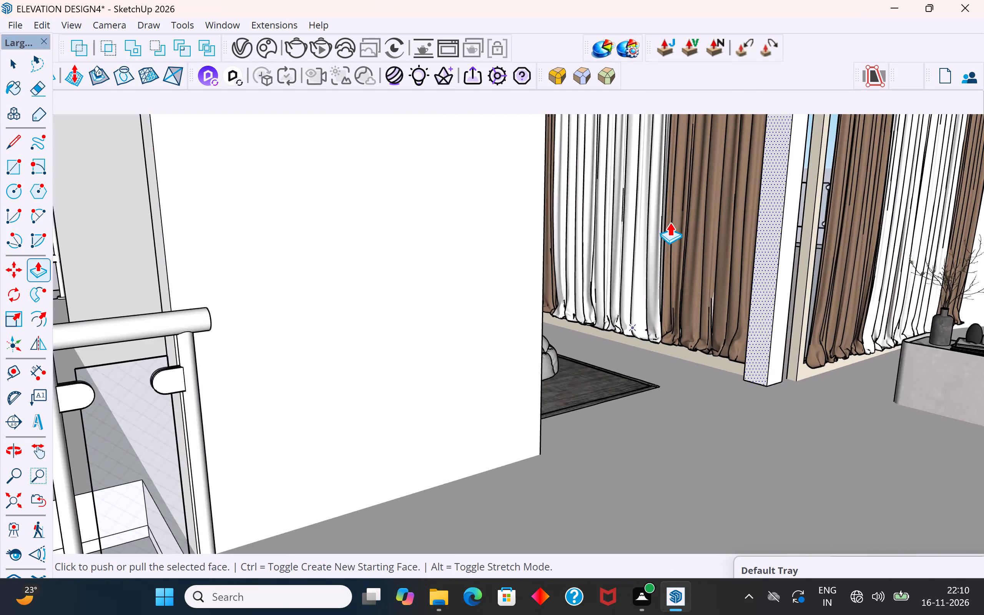
scroll(670, 222, "up", 3)
middle_click_drag(697, 224, 613, 264)
scroll(613, 264, "up", 1)
scroll(774, 171, "down", 7)
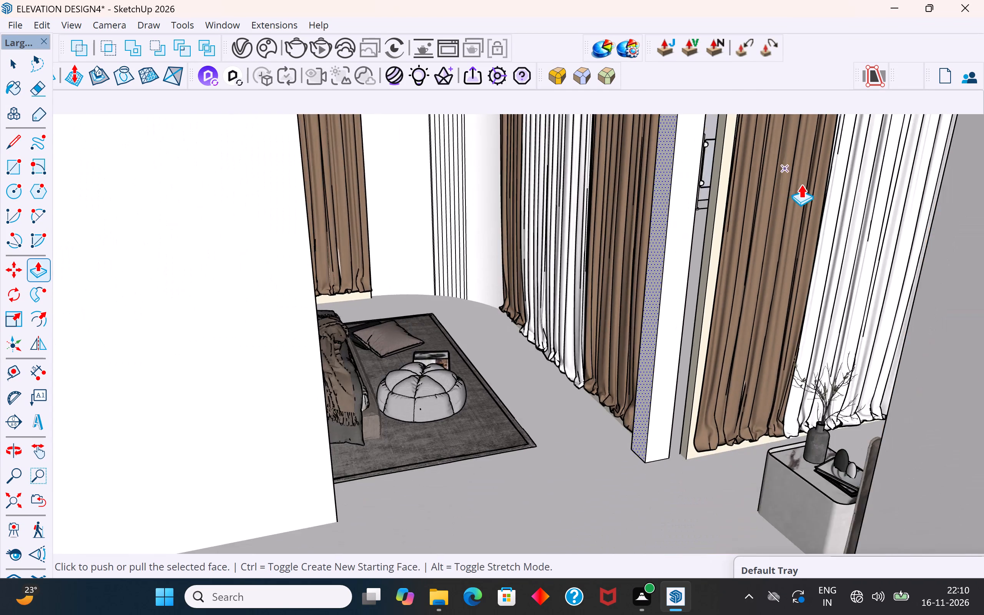
scroll(801, 184, "down", 5)
middle_click_drag(784, 206, 719, 249)
scroll(434, 322, "up", 5)
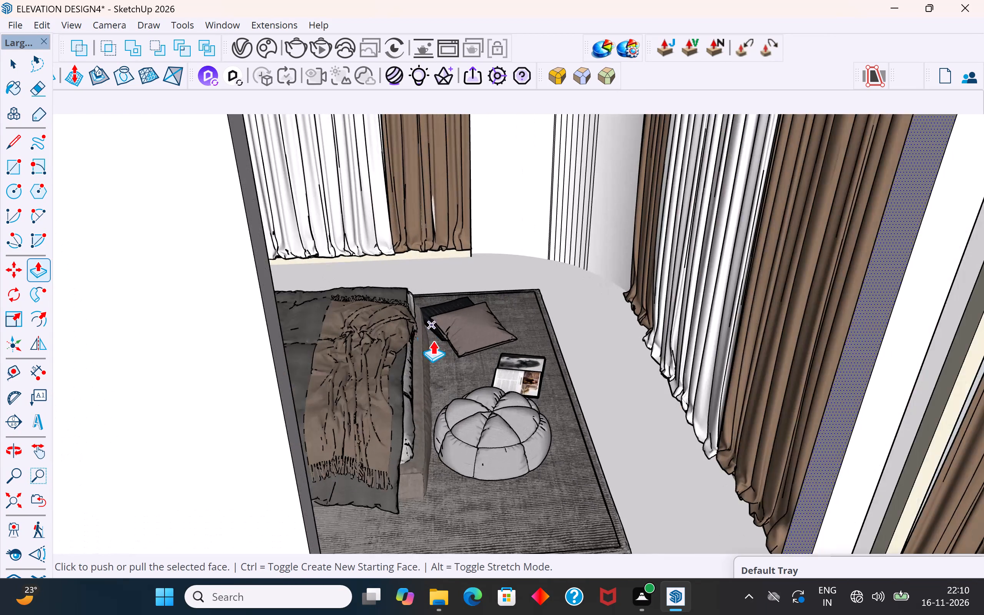
scroll(433, 341, "up", 3)
middle_click_drag(454, 363, 388, 344)
scroll(410, 369, "up", 1)
scroll(495, 313, "down", 10)
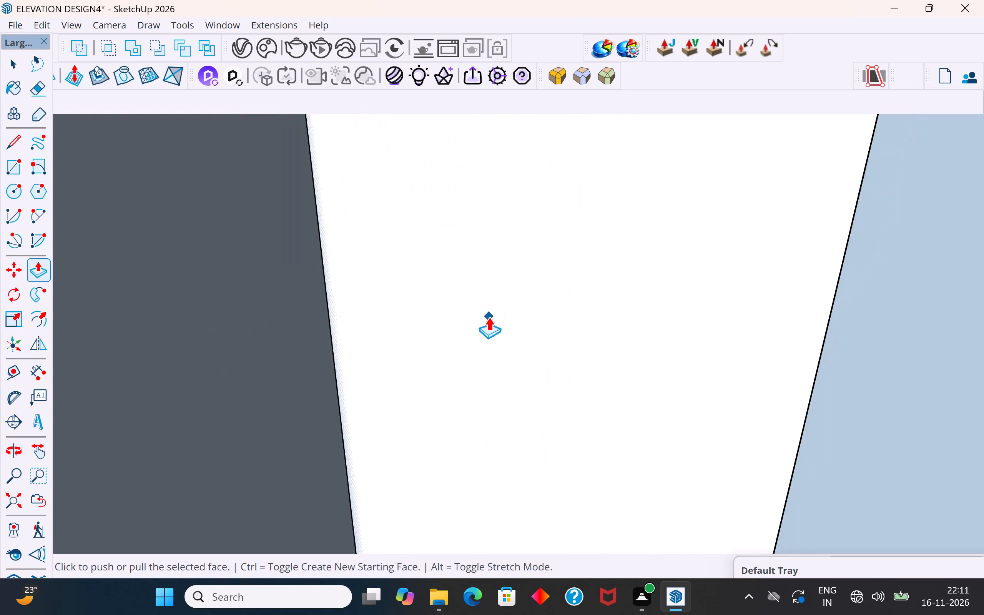
scroll(489, 317, "up", 20)
scroll(489, 317, "up", 14)
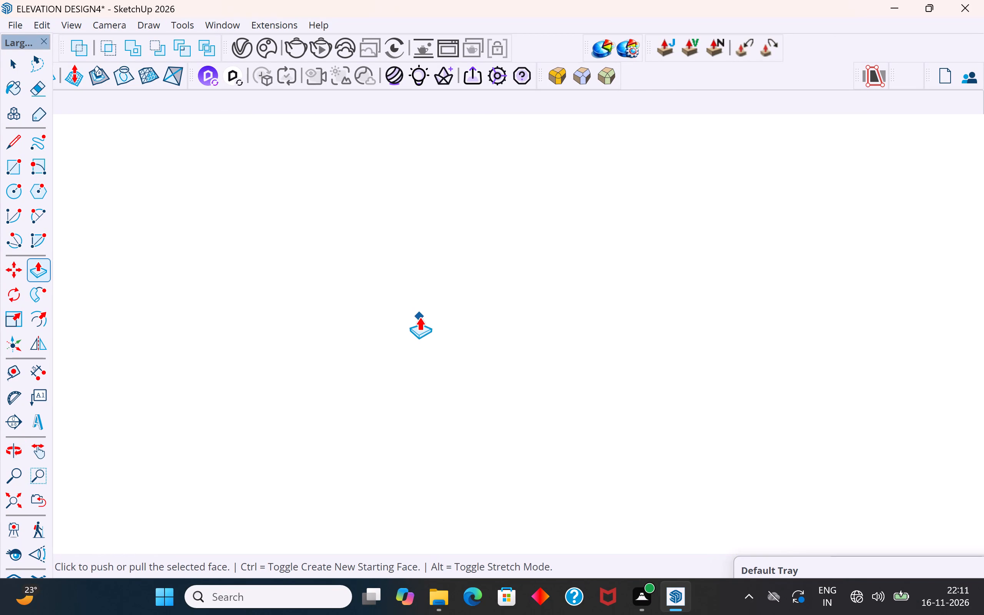
scroll(419, 317, "up", 1)
left_click(20, 495)
scroll(569, 256, "up", 2)
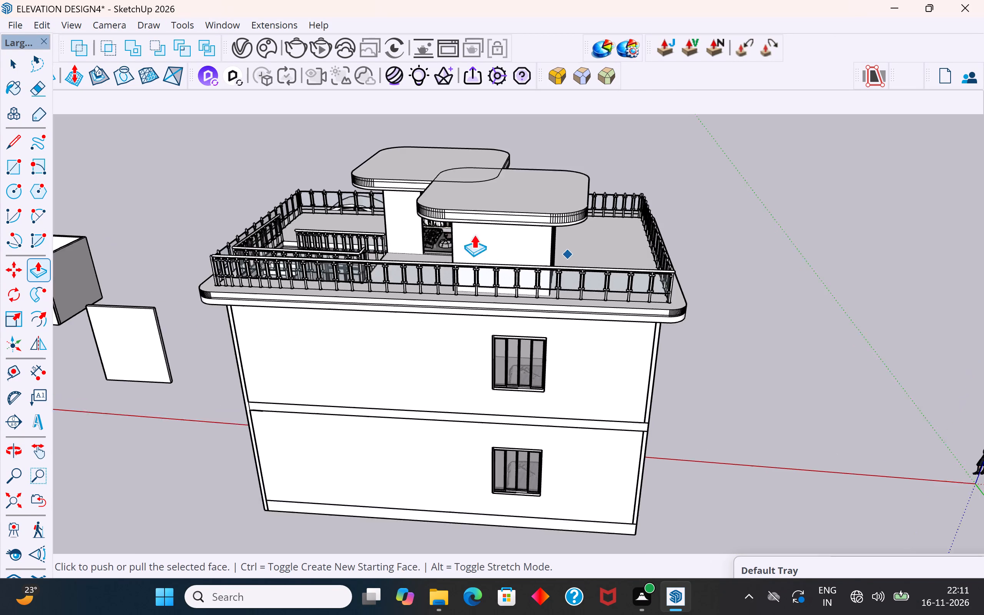
scroll(474, 234, "up", 3)
middle_click_drag(683, 192, 18, 206)
scroll(351, 156, "up", 4)
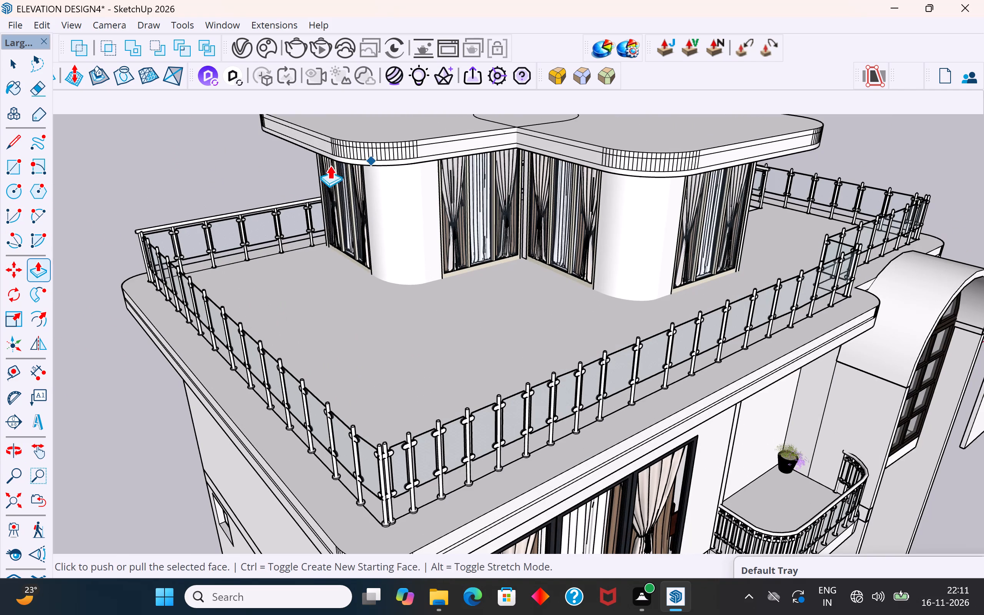
left_click(11, 69)
left_click(133, 151)
Extend the stair room wall beside the bed by pulling its end face out about 2' 5/8".
middle_click_drag(241, 211, 323, 211)
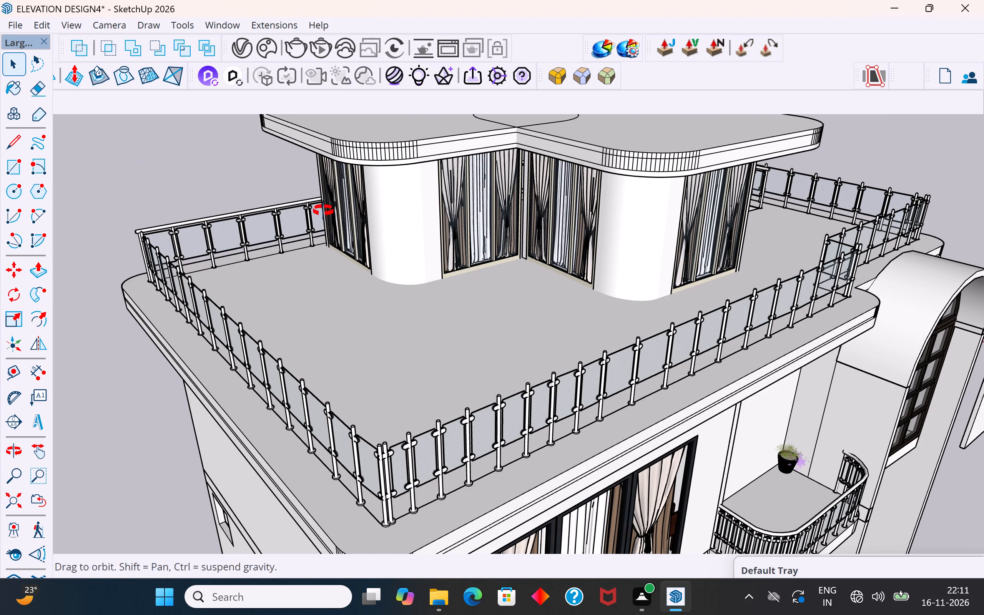
middle_click_drag(323, 211, 701, 163)
scroll(219, 273, "up", 9)
middle_click_drag(167, 217, 258, 218)
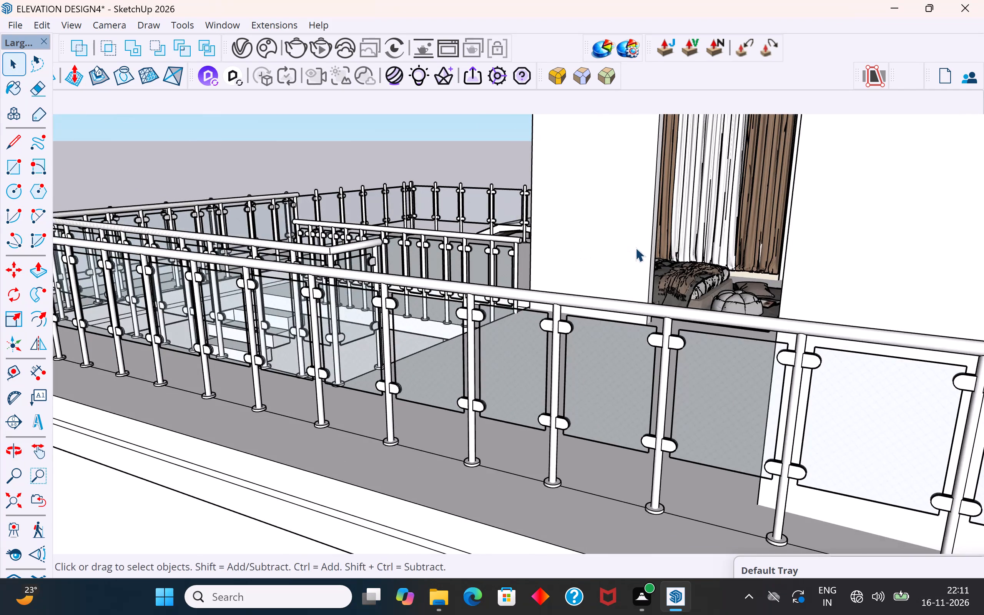
scroll(655, 228, "up", 4)
middle_click_drag(635, 241, 612, 238)
scroll(629, 334, "up", 4)
left_click(595, 366)
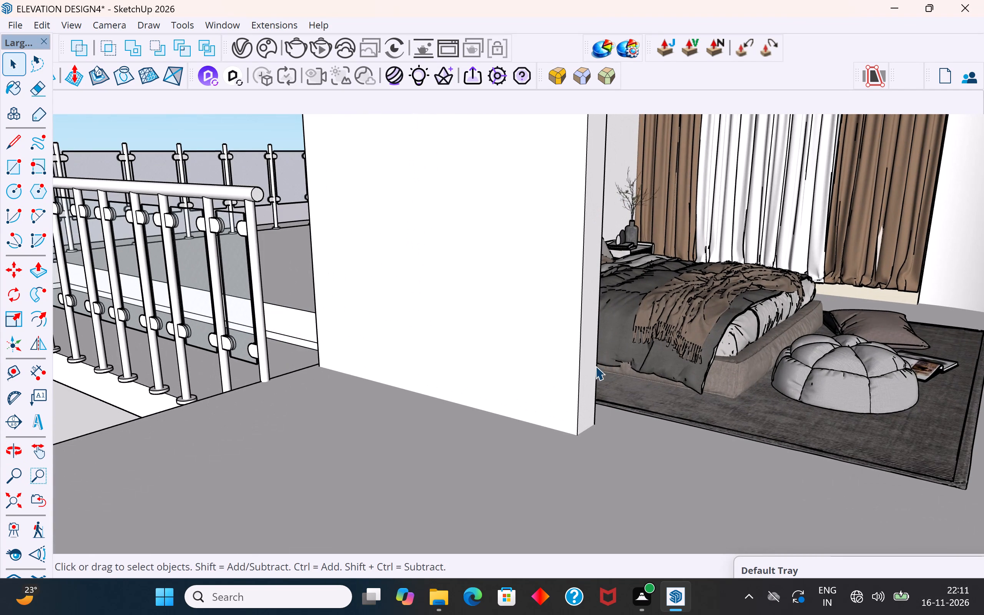
left_click(582, 389)
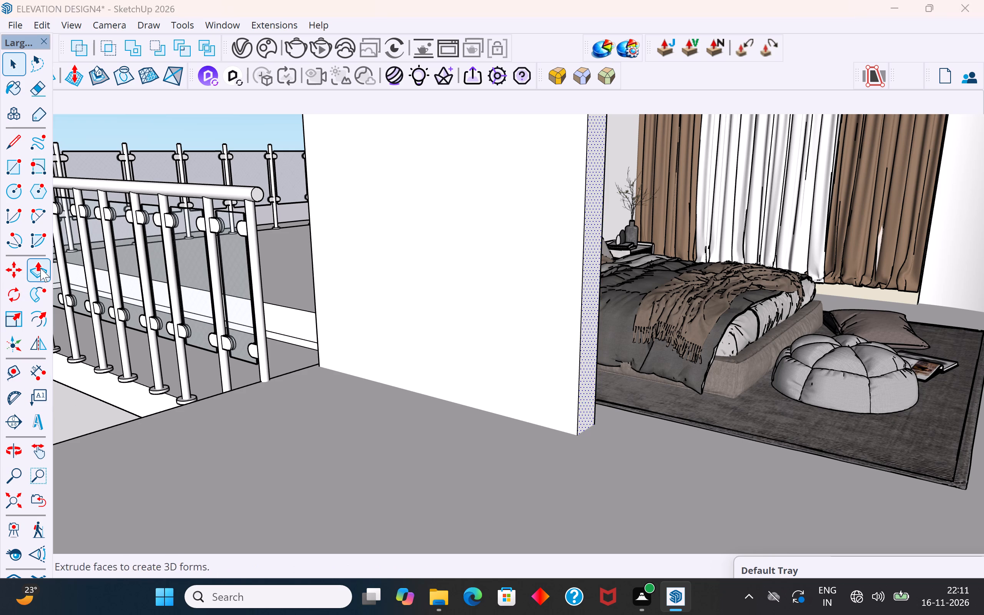
left_click(40, 268)
left_click(577, 430)
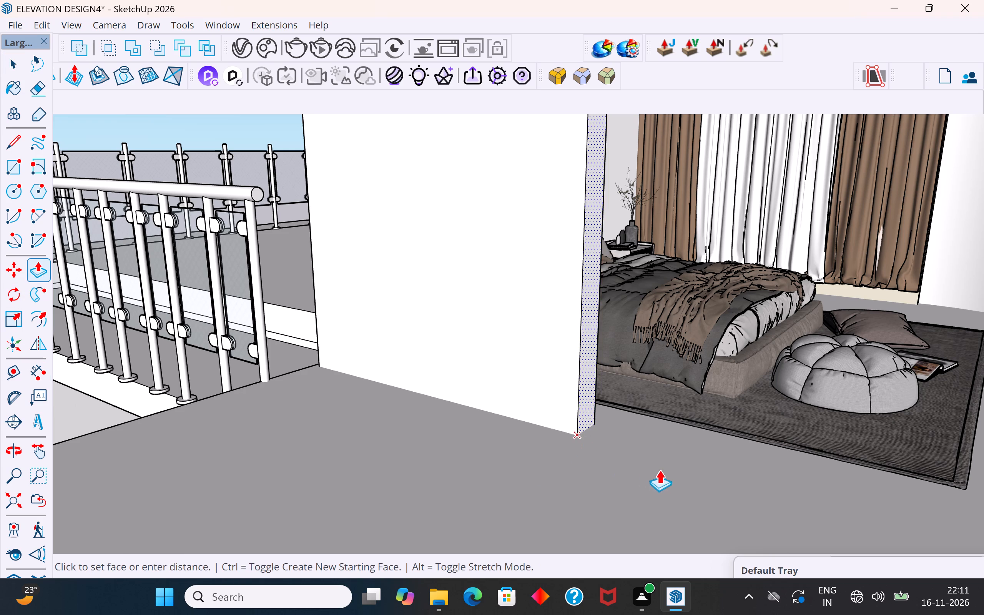
scroll(733, 482, "down", 3)
middle_click_drag(733, 482, 856, 486)
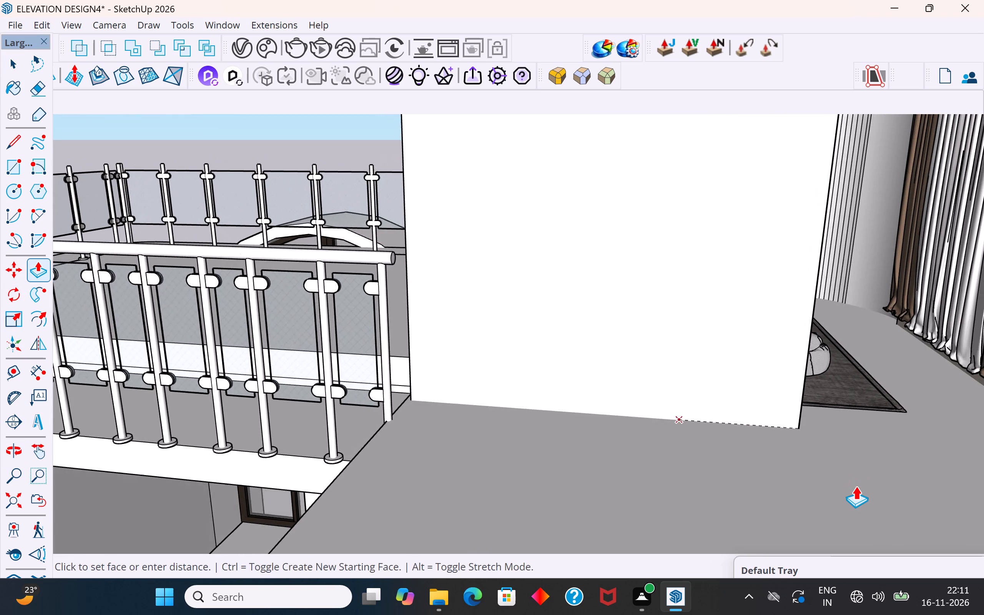
scroll(856, 486, "down", 10)
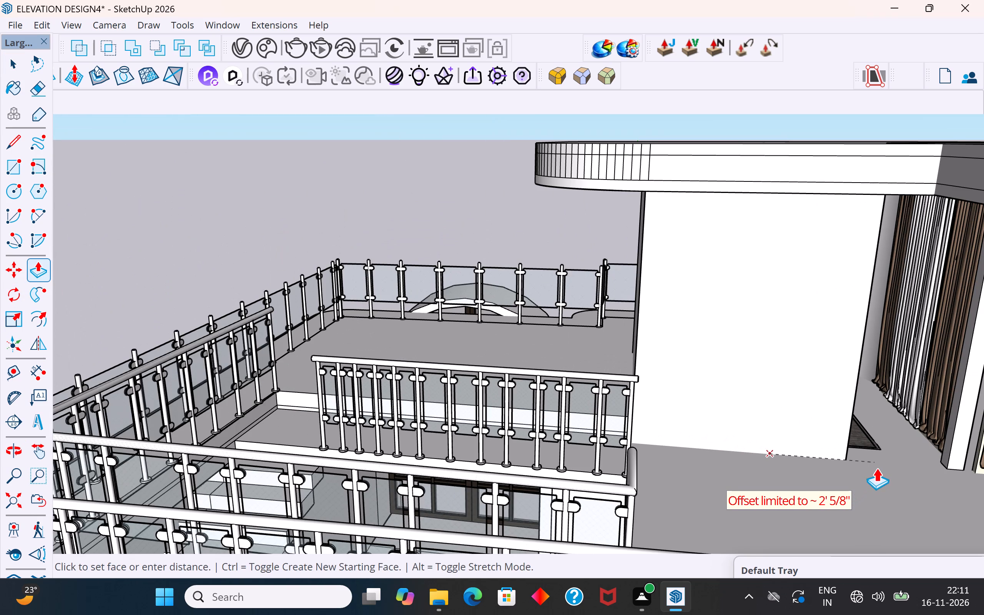
left_click(876, 468)
left_click(13, 68)
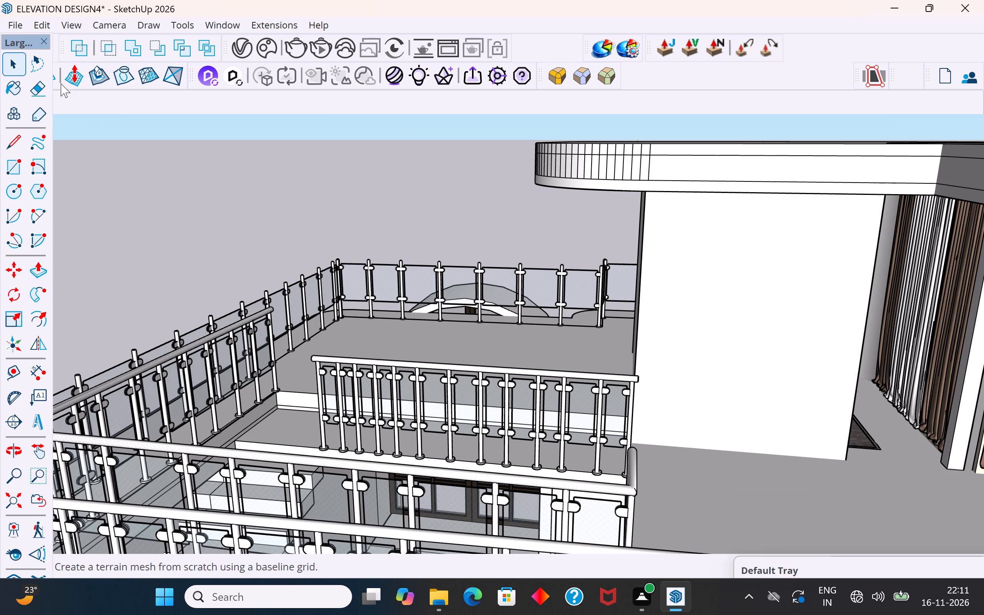
left_click(248, 194)
Inspect the joined stair rooms, their shared opening and the surrounding terrace railing from outside.
scroll(248, 194, "down", 10)
middle_click_drag(382, 276, 553, 356)
scroll(458, 286, "up", 4)
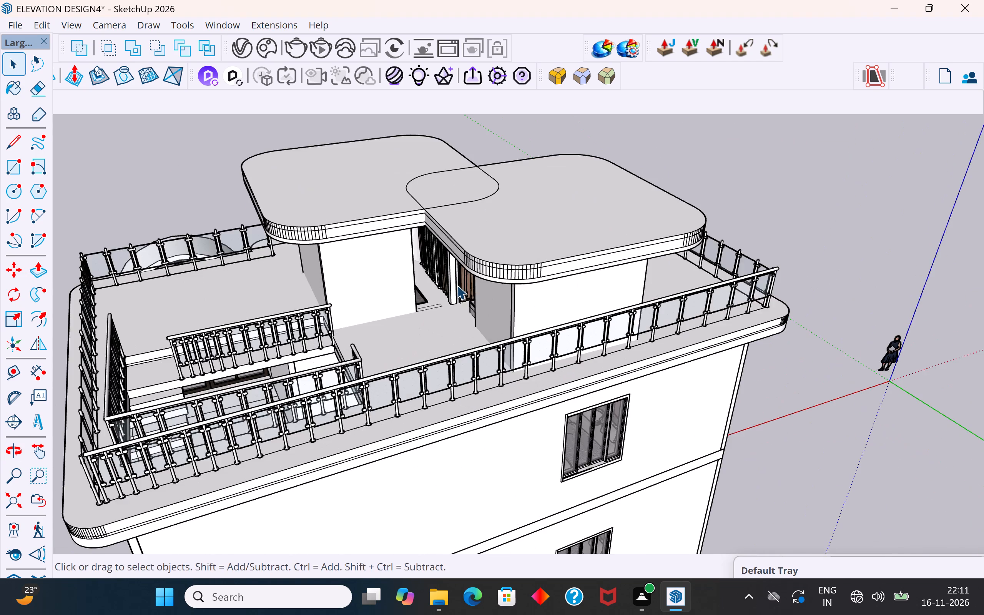
middle_click_drag(451, 285, 513, 264)
scroll(489, 280, "up", 4)
middle_click_drag(492, 285, 597, 232)
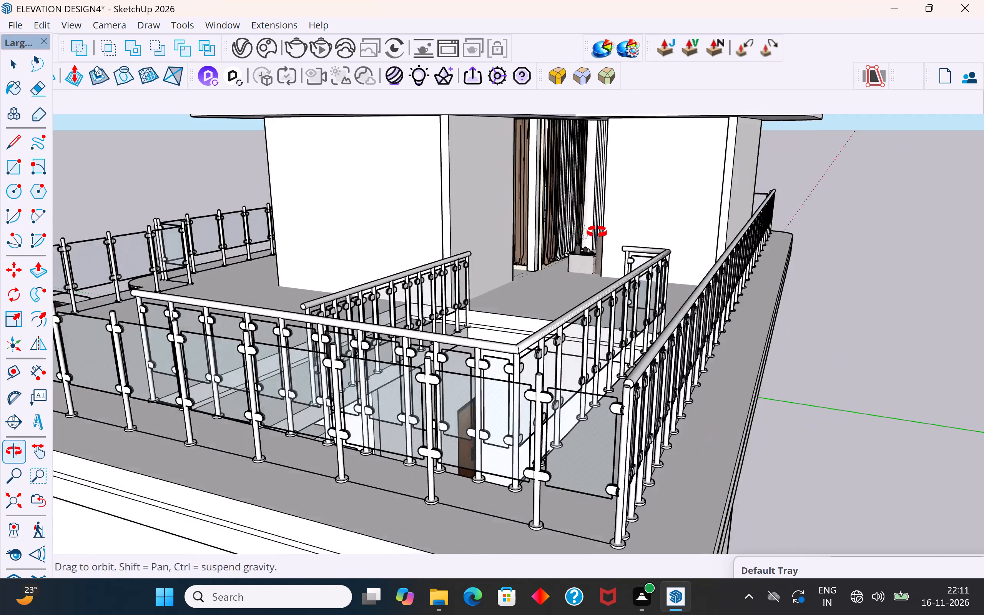
middle_click_drag(597, 232, 577, 278)
left_click(414, 307)
left_click(920, 165)
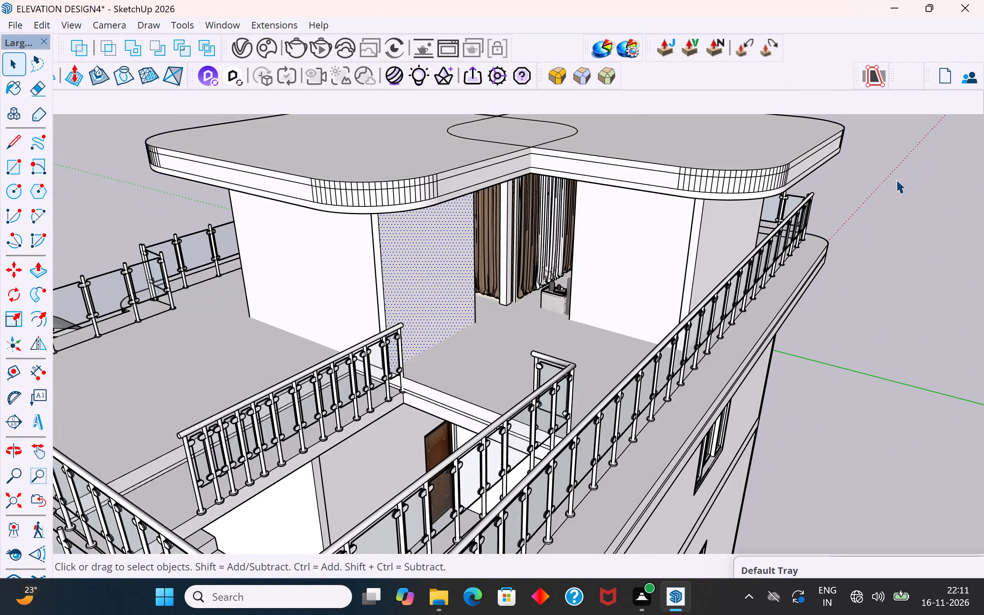
scroll(558, 293, "down", 4)
middle_click_drag(571, 310, 583, 265)
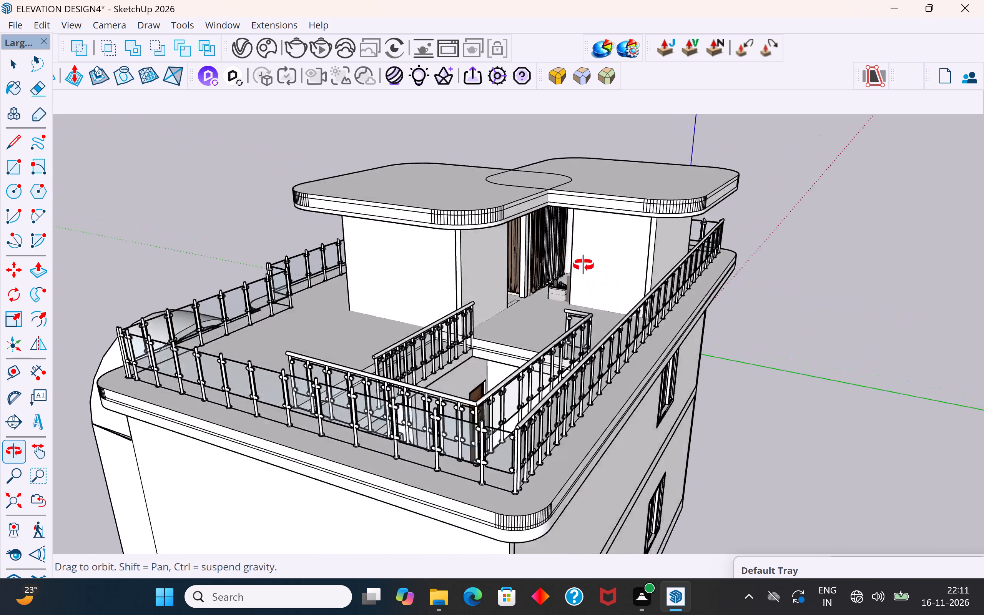
Examine the two overlapping roof slabs, the shared opening and the stairwell on the terrace from several sides.
middle_click_drag(583, 265, 531, 392)
left_click(563, 226)
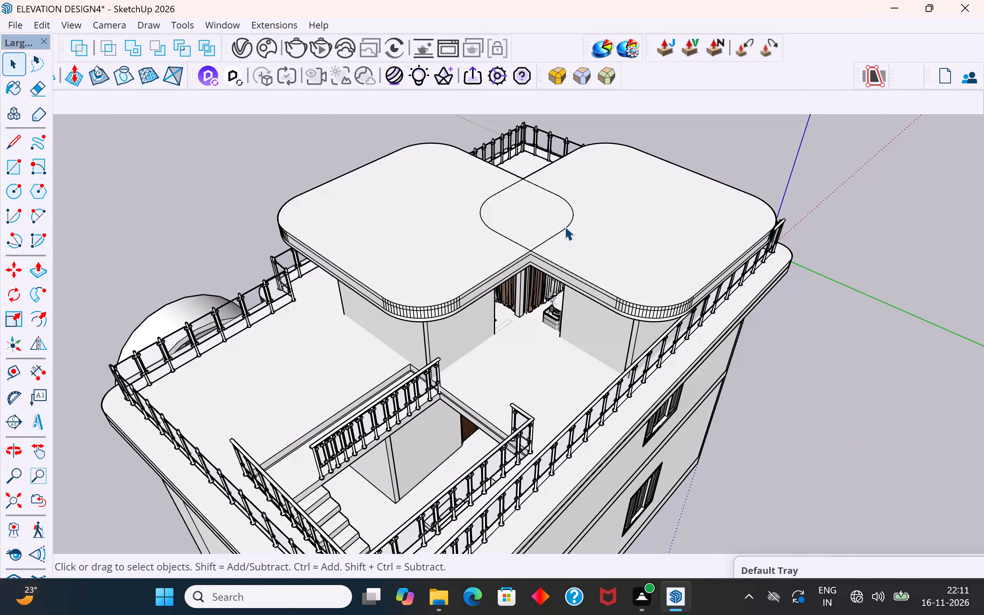
left_click(565, 226)
left_click(805, 163)
left_click(565, 223)
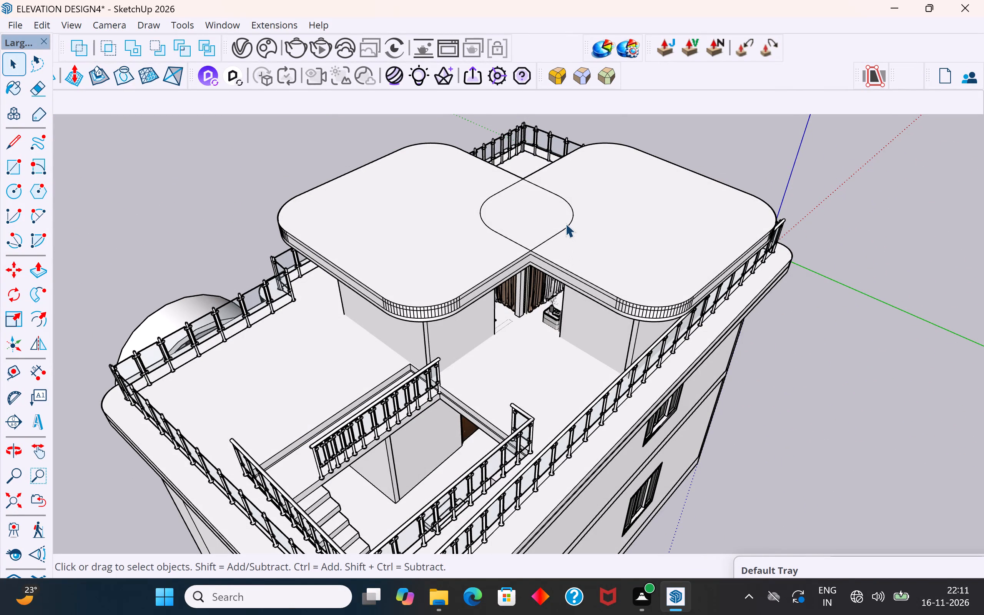
left_click(758, 138)
scroll(475, 369, "down", 3)
middle_click_drag(489, 359, 586, 361)
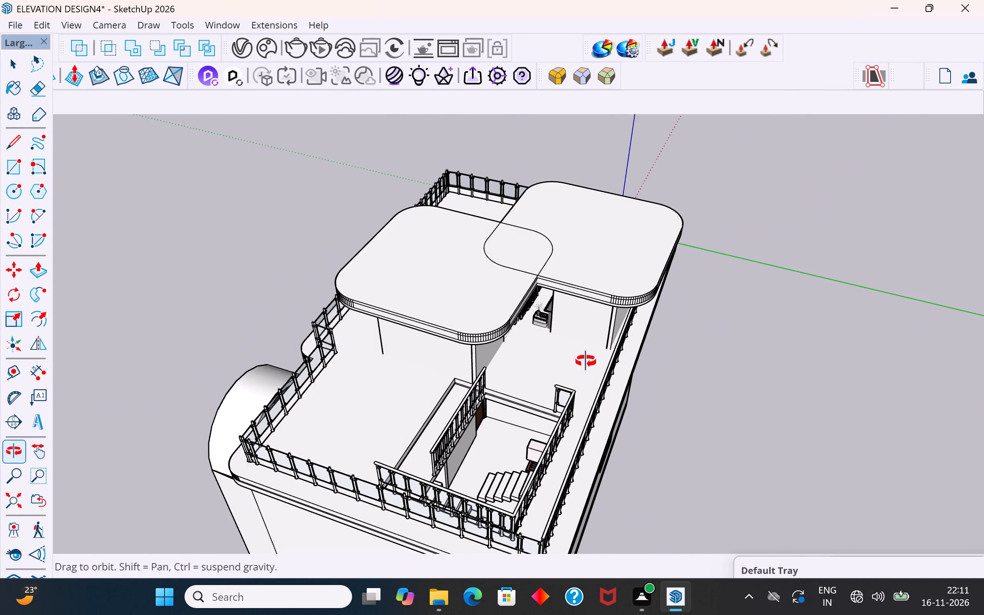
middle_click_drag(586, 361, 595, 270)
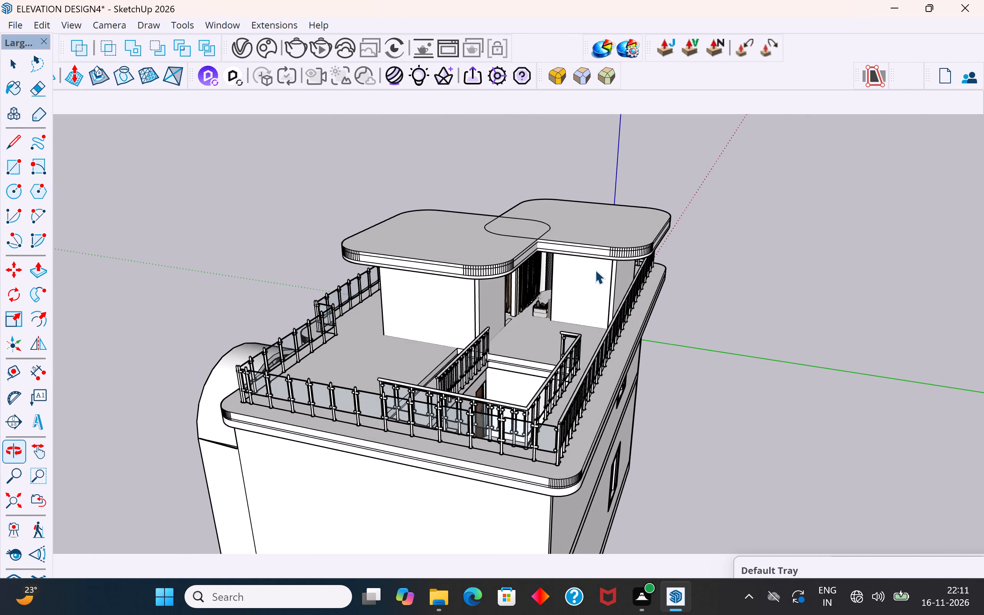
middle_click_drag(565, 324, 396, 354)
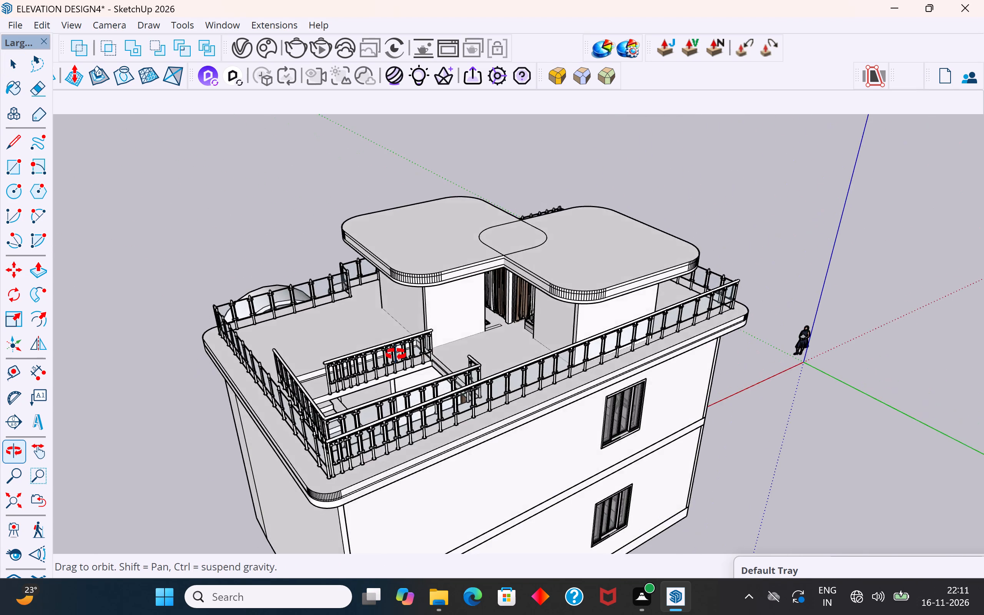
middle_click_drag(396, 354, 459, 432)
scroll(479, 375, "up", 4)
middle_click_drag(484, 372, 529, 334)
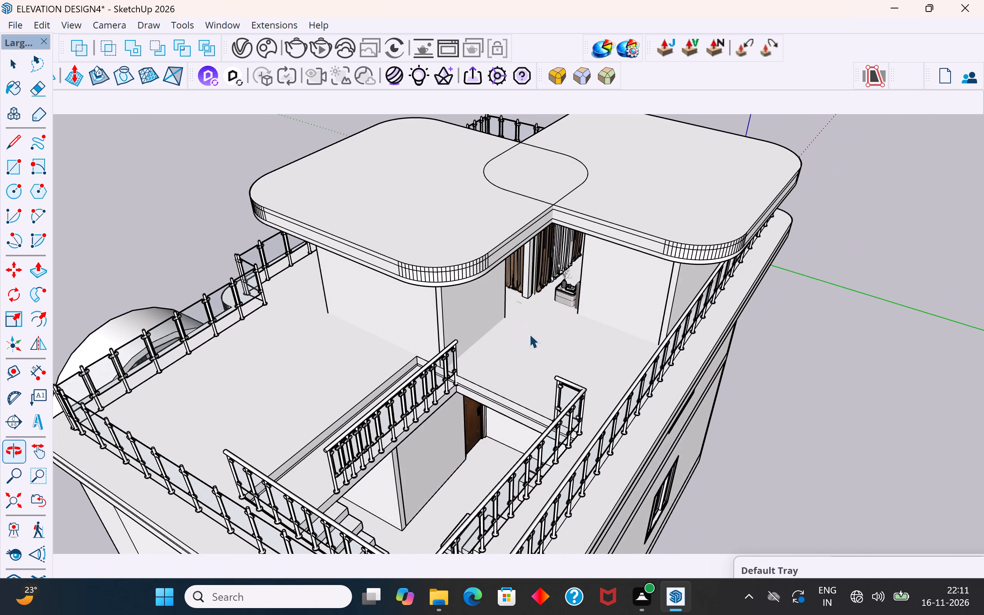
scroll(529, 334, "down", 2)
middle_click_drag(530, 334, 623, 357)
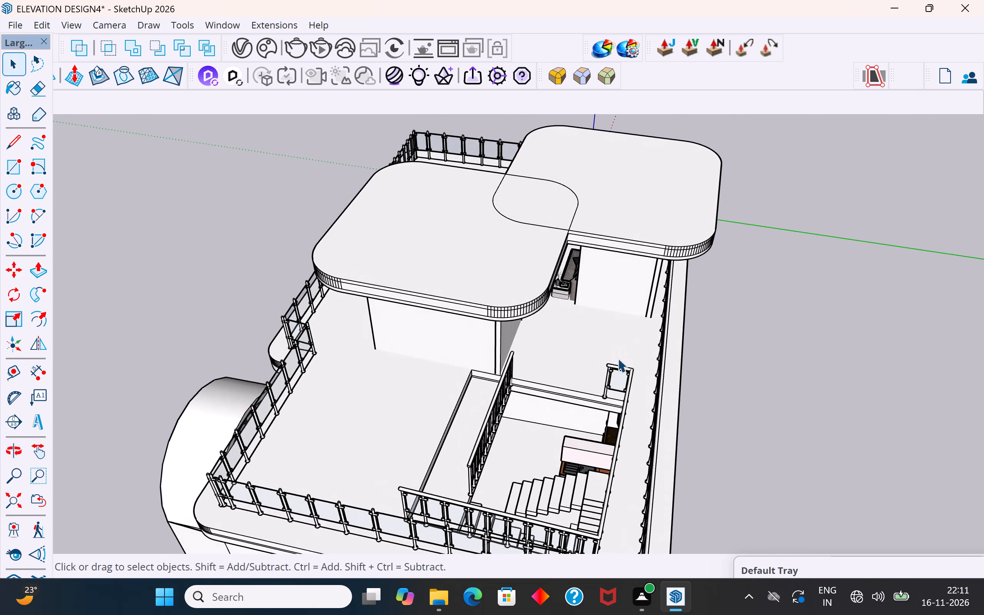
scroll(618, 358, "up", 3)
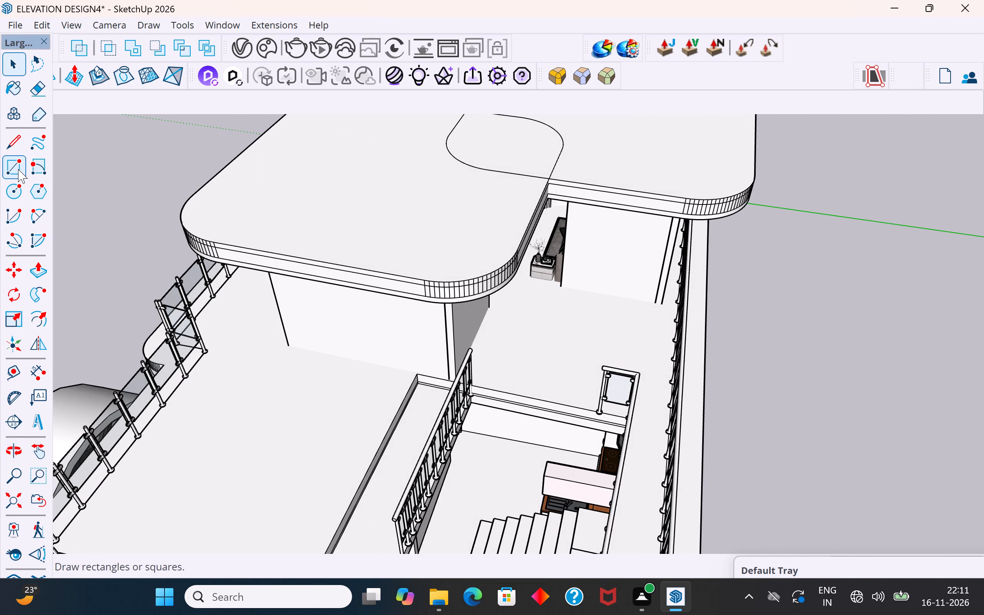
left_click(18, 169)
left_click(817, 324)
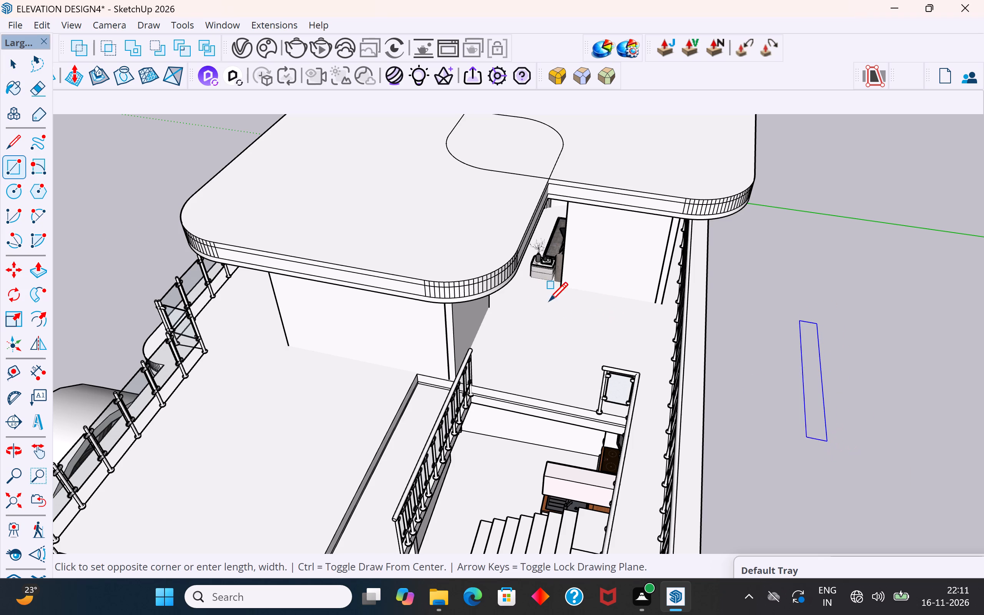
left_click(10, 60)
Draw a long line along the red axis on the open ground beside the house, with a 5" perpendicular edge from its near end.
left_click(22, 140)
left_click(806, 359)
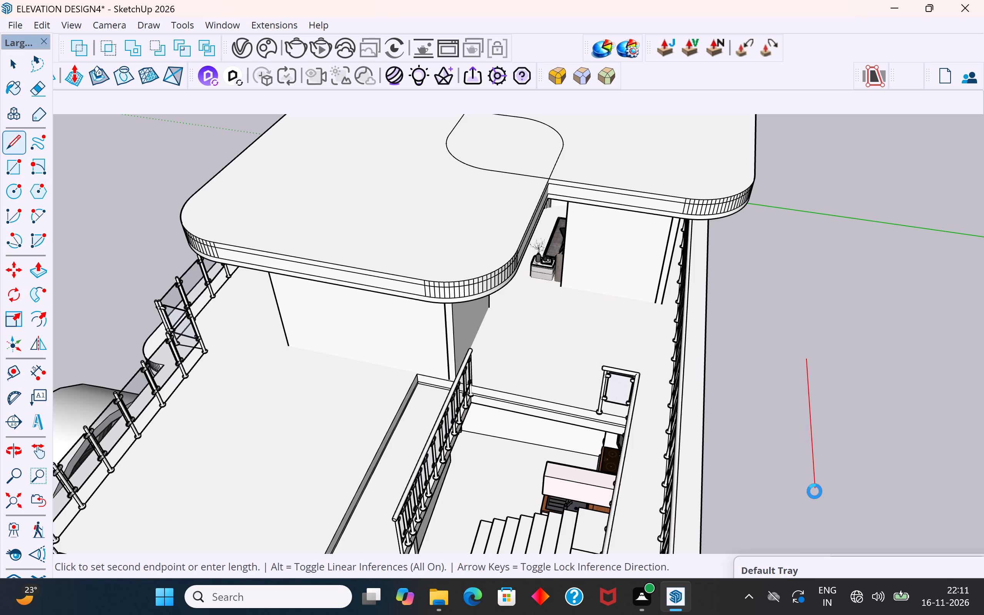
left_click(814, 491)
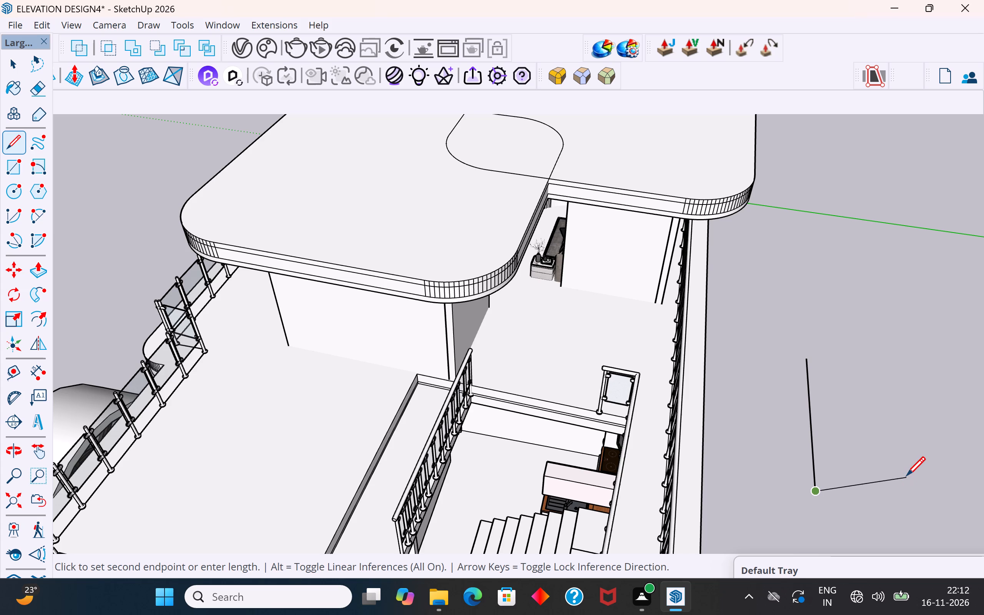
scroll(797, 396, "down", 4)
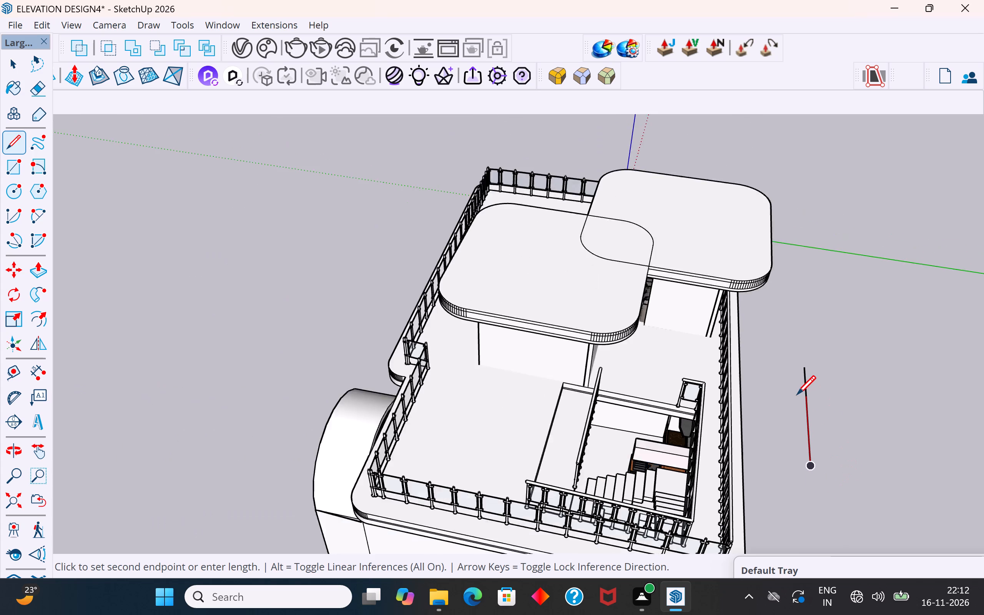
scroll(797, 396, "down", 5)
middle_click_drag(842, 452, 834, 361)
scroll(844, 478, "up", 8)
scroll(754, 347, "down", 2)
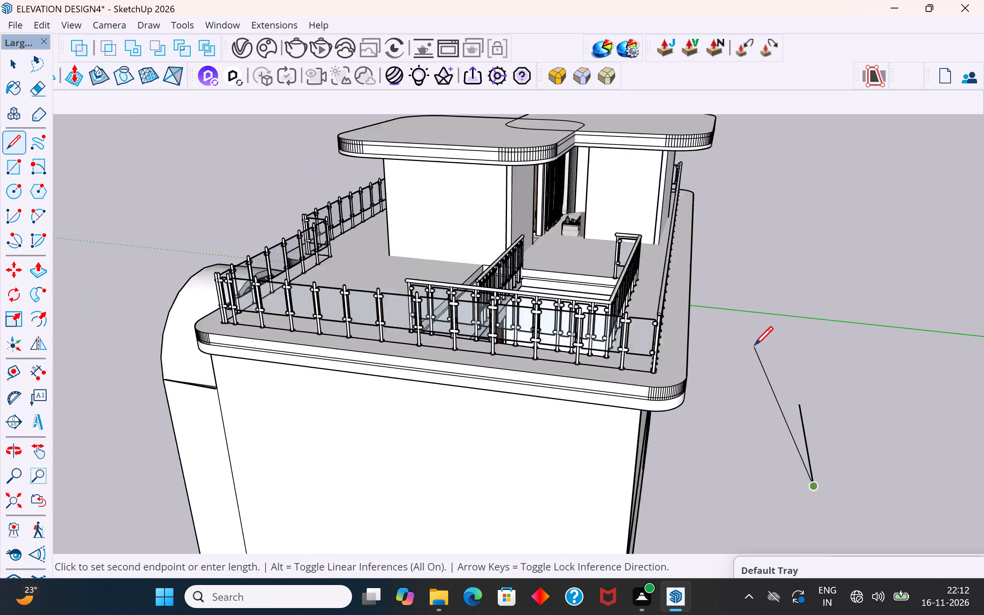
scroll(754, 347, "down", 6)
scroll(828, 445, "up", 13)
scroll(786, 422, "down", 3)
scroll(786, 422, "up", 8)
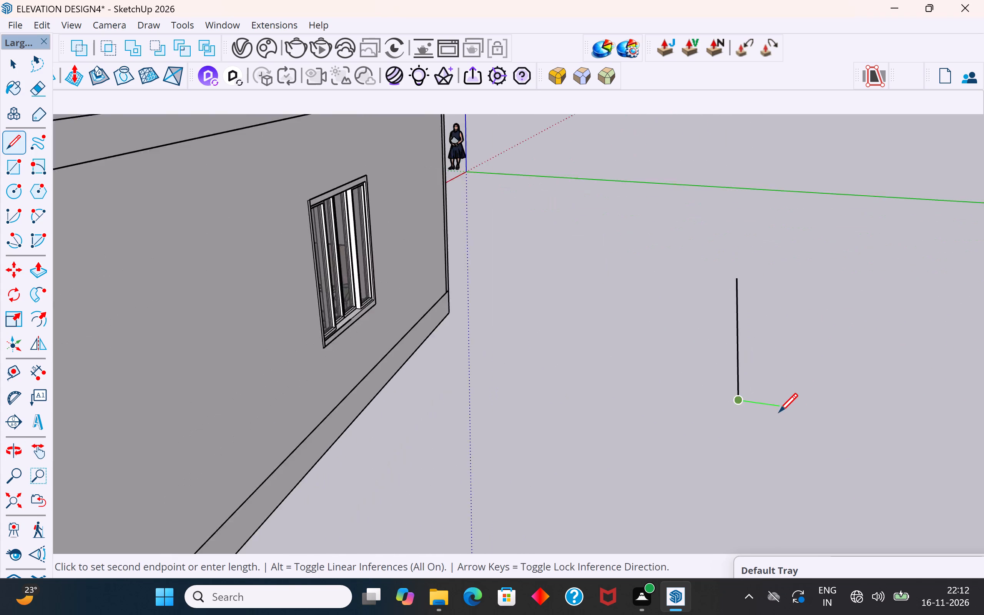
scroll(779, 414, "up", 5)
key("2")
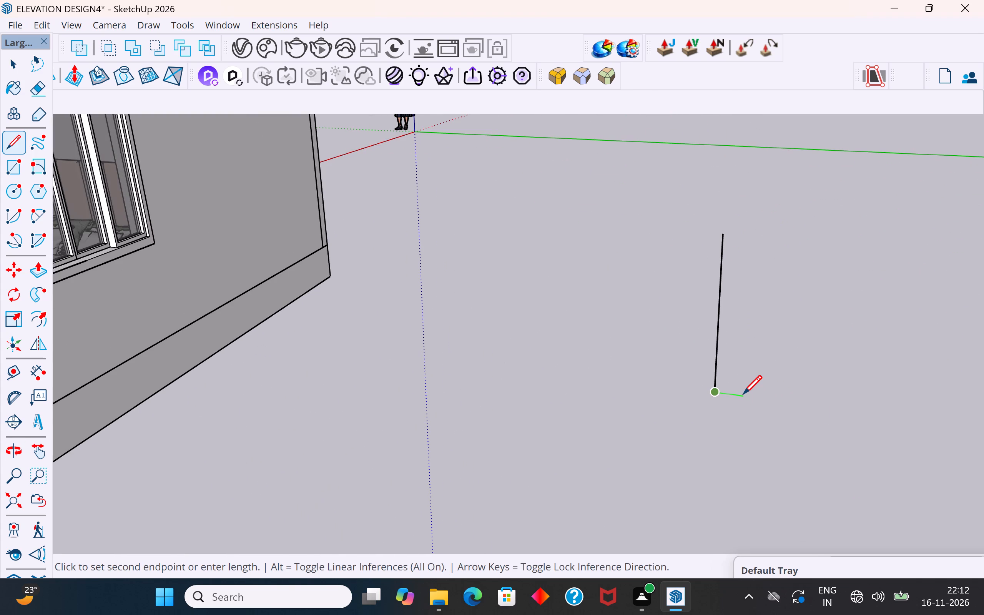
key("BackSpace")
type("5\"")
key("Return")
Close the 5" wide strip with a parallel long edge and a short end edge, forming a face.
middle_click_drag(733, 248, 565, 291)
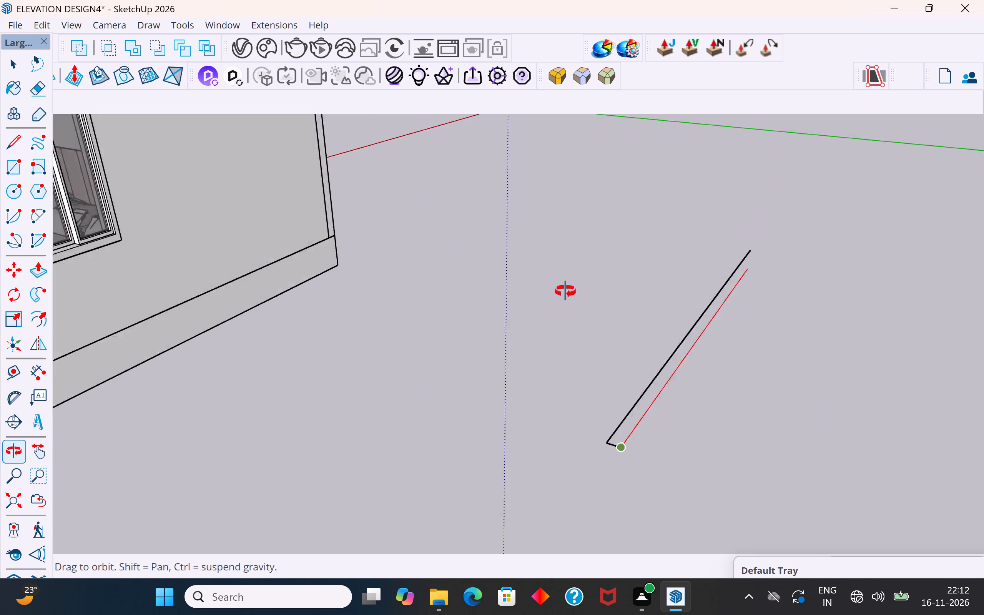
middle_click_drag(565, 291, 407, 322)
scroll(720, 450, "up", 4)
left_click(705, 404)
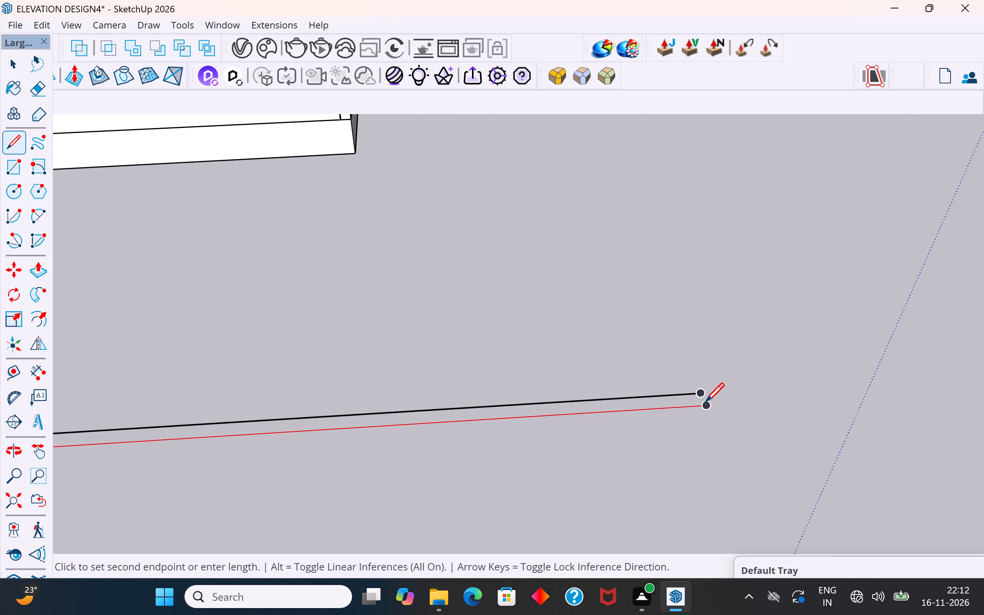
left_click(701, 391)
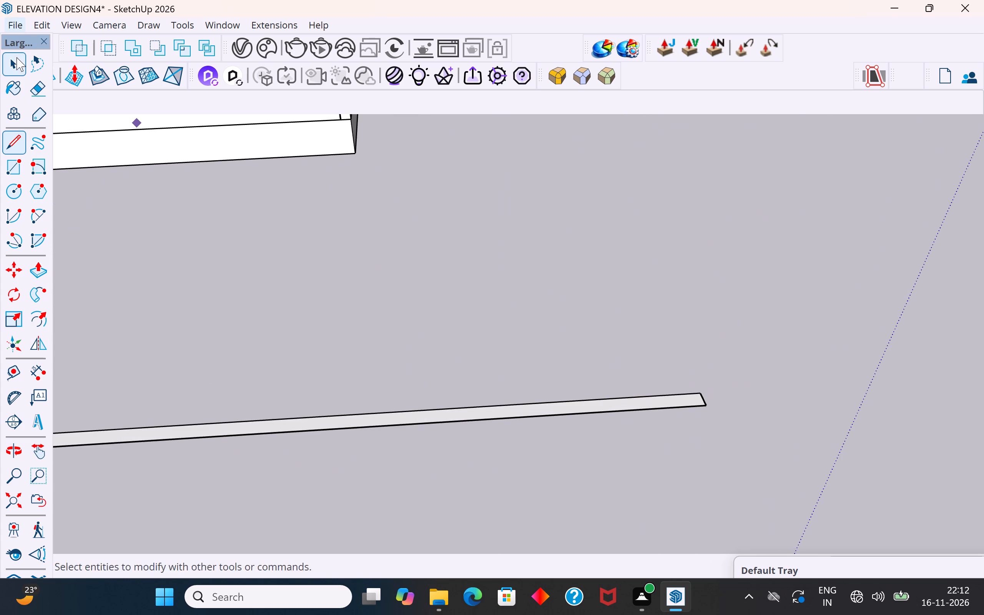
left_click(17, 57)
left_click(792, 359)
Extrude the narrow strip face upward 12' into a free-standing wall panel.
scroll(792, 359, "down", 11)
middle_click_drag(434, 414, 750, 449)
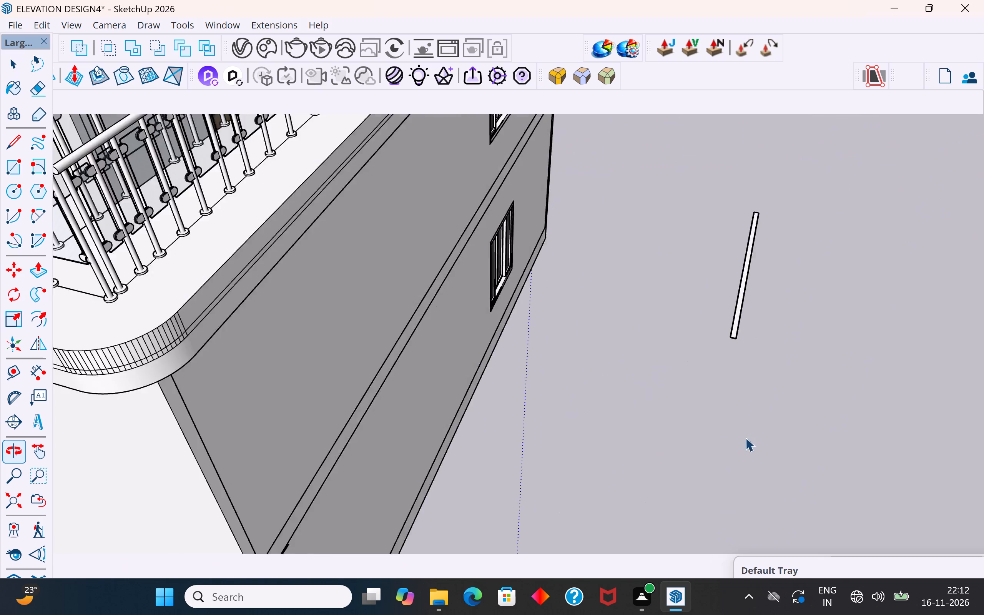
scroll(668, 376, "down", 5)
middle_click_drag(667, 349, 644, 316)
scroll(758, 338, "up", 7)
middle_click_drag(718, 471, 705, 406)
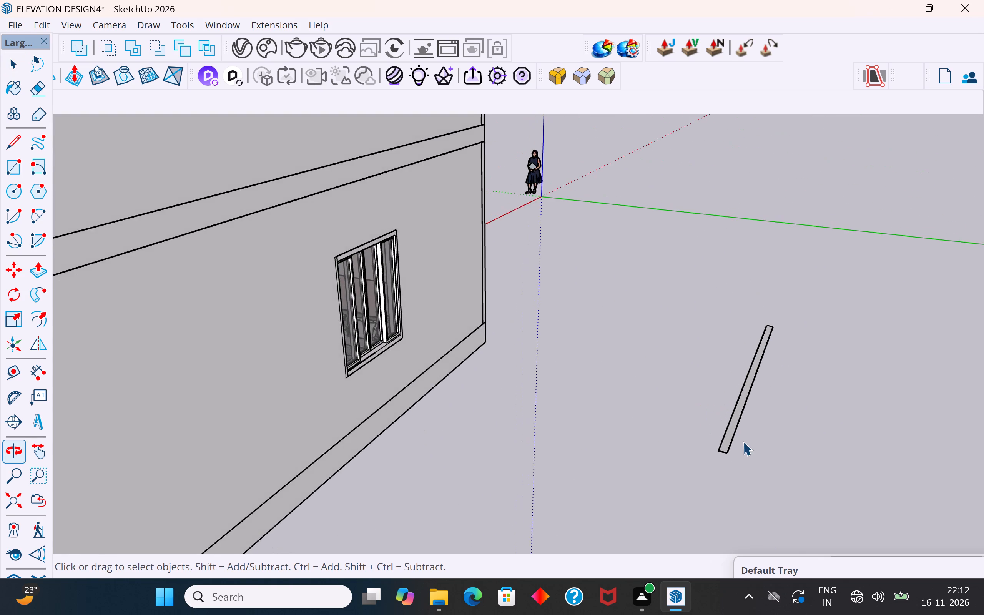
scroll(743, 440, "up", 3)
left_click(735, 412)
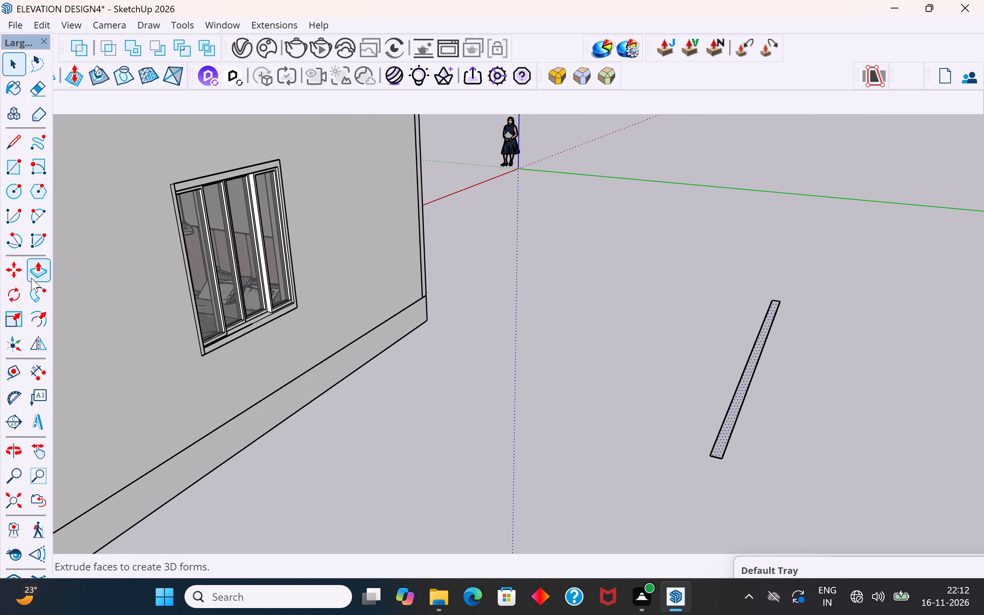
left_click(31, 278)
left_click(717, 445)
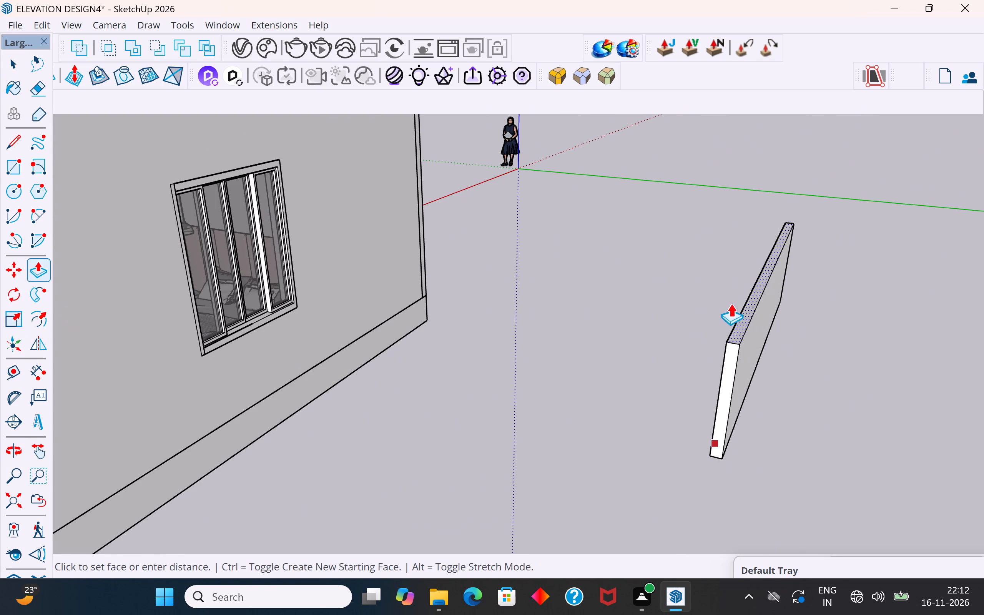
type("12'")
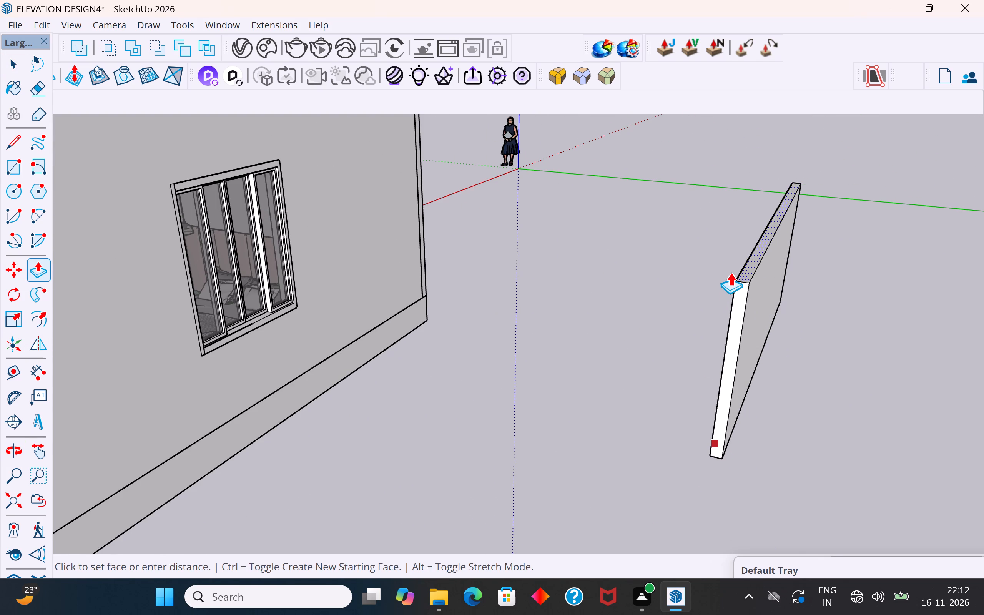
key("Return")
scroll(972, 383, "down", 9)
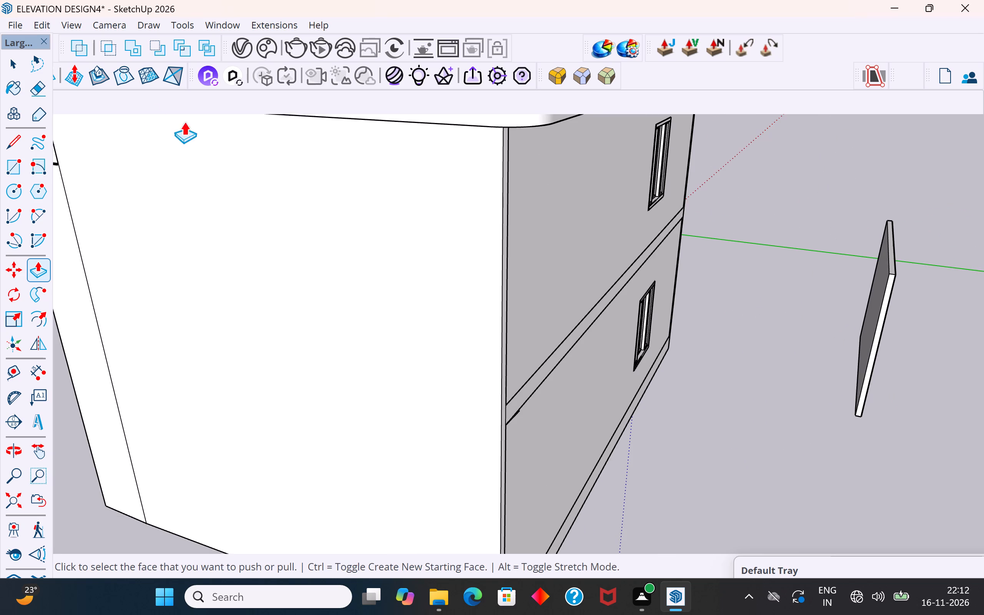
left_click(16, 61)
double_click(715, 396)
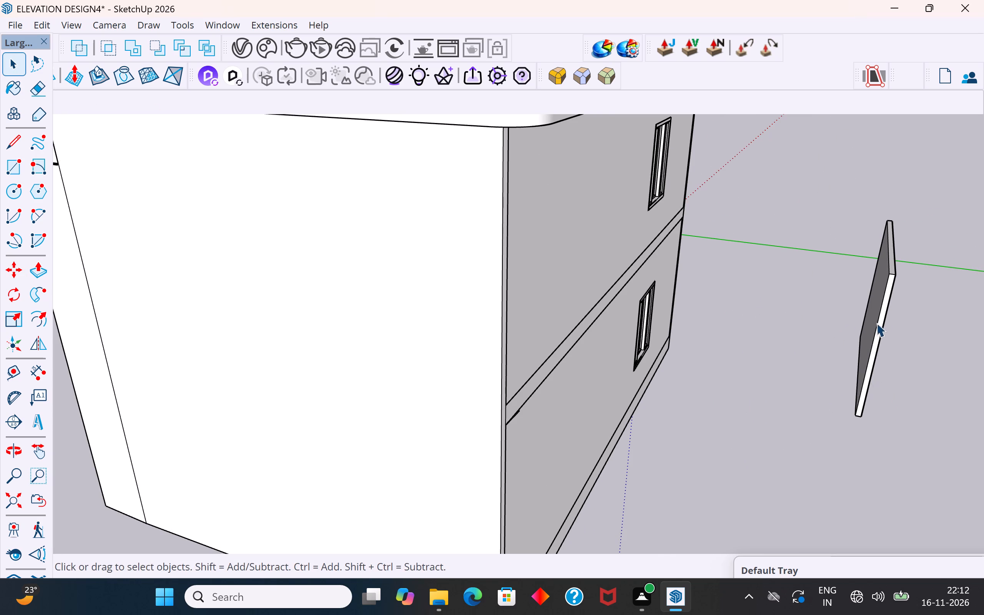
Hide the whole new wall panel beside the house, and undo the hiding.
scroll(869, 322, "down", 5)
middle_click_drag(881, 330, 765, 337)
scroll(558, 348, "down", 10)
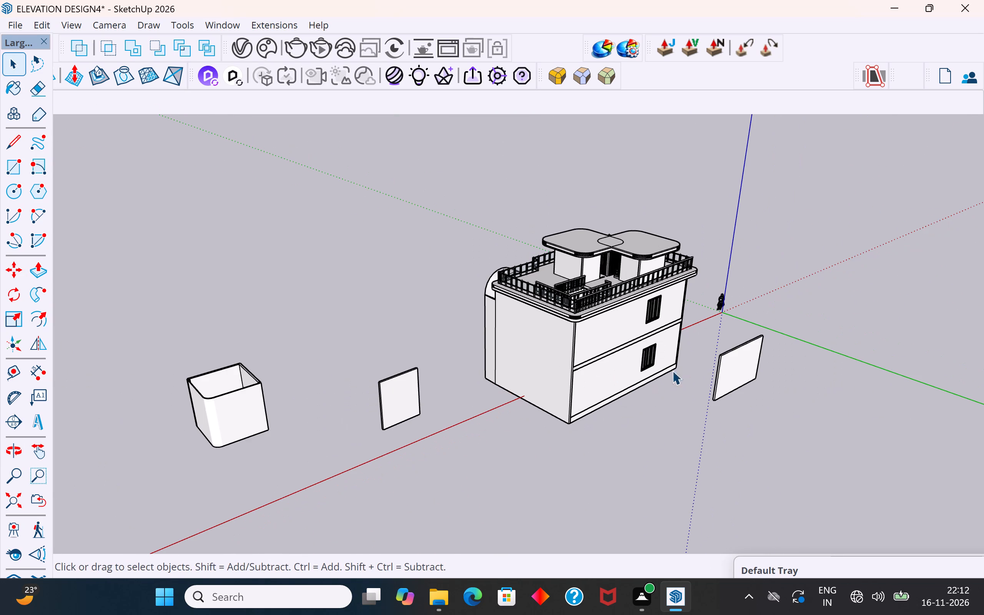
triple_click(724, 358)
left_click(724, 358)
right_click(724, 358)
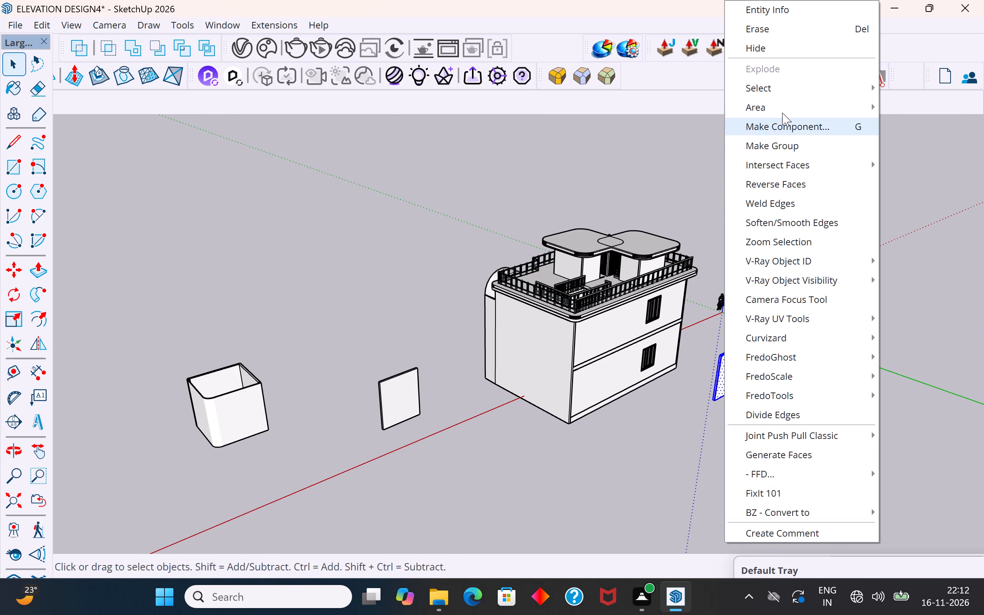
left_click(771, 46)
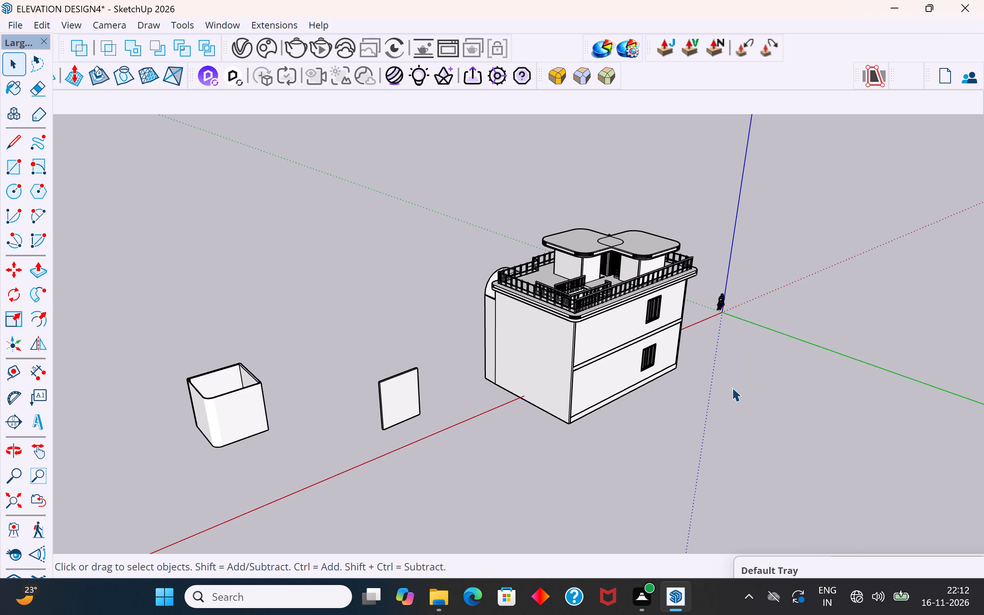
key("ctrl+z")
Make the whole new wall panel beside the house into a group.
triple_click(741, 367)
left_click(741, 367)
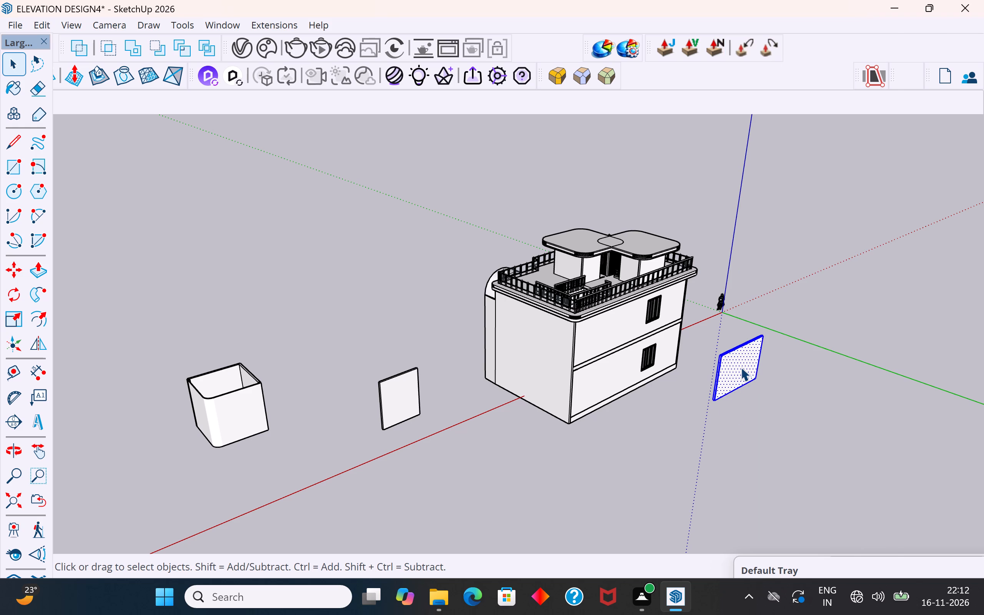
right_click(741, 367)
left_click(789, 153)
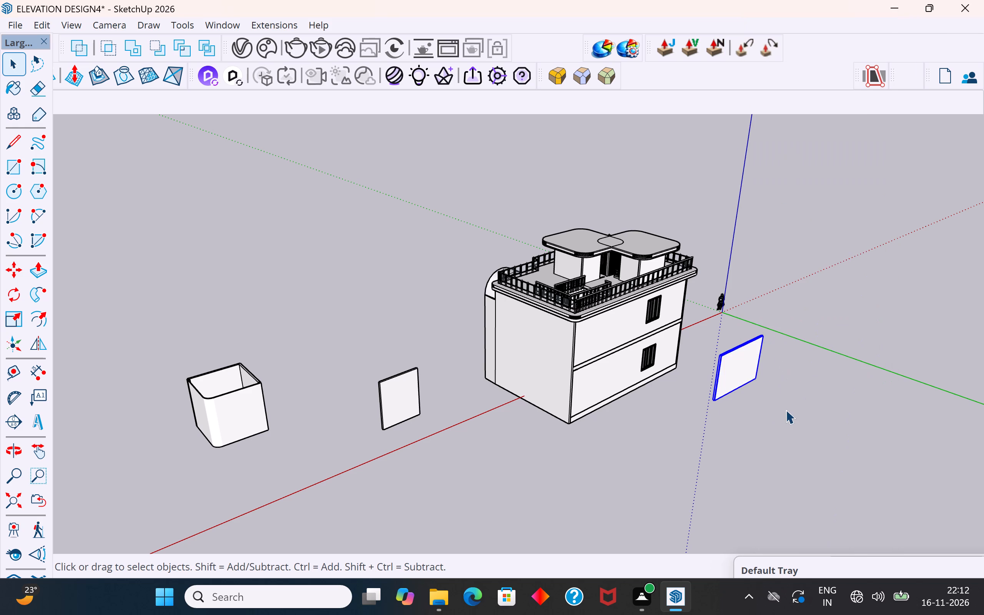
left_click(786, 410)
Move the new wall panel group from the ground onto the terrace, beside the corner of the railed stair opening.
scroll(698, 412, "up", 2)
left_click(745, 357)
scroll(740, 366, "up", 3)
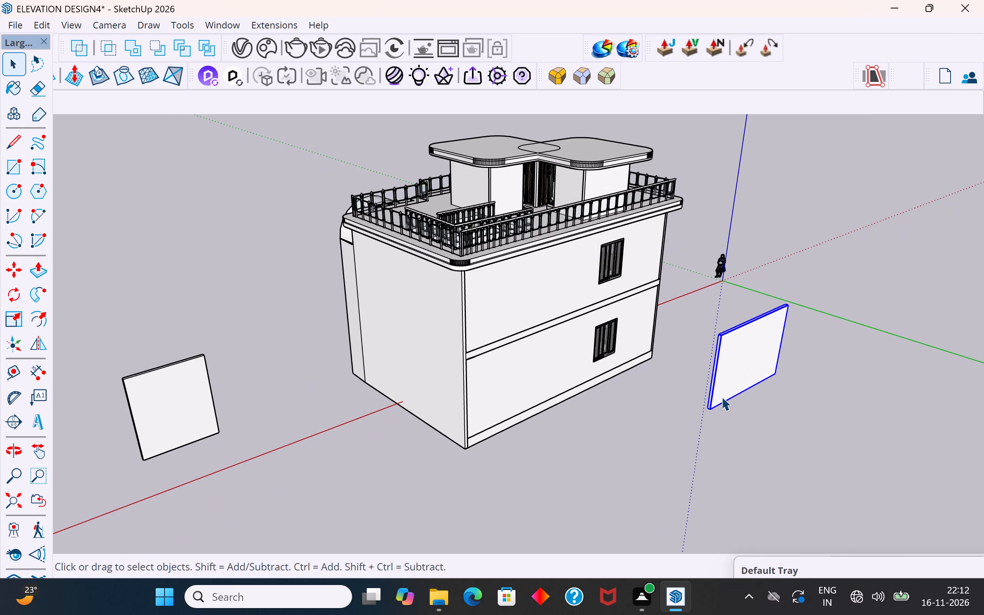
key("m")
scroll(705, 408, "up", 10)
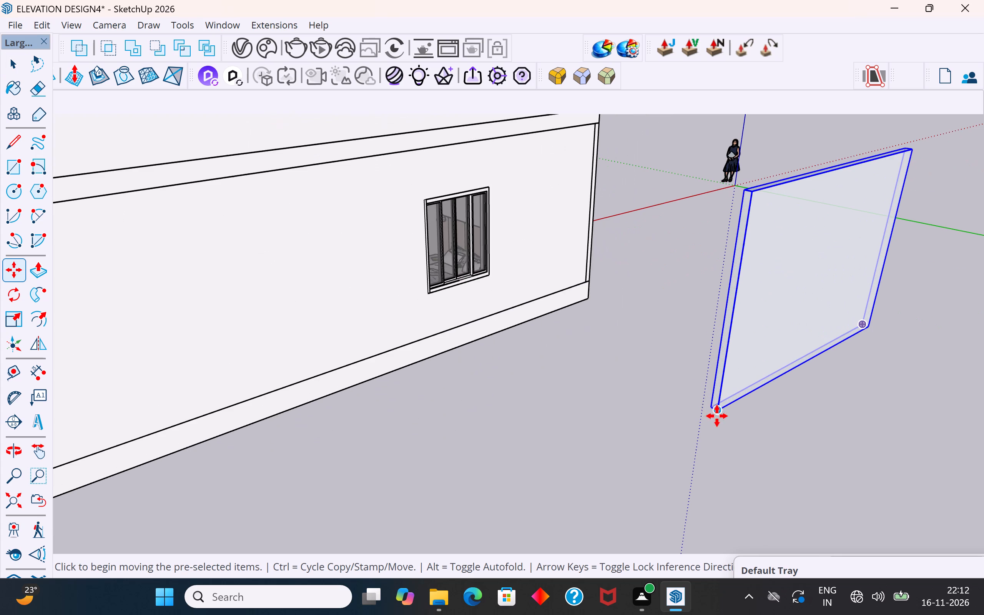
left_click(716, 405)
scroll(730, 403, "down", 8)
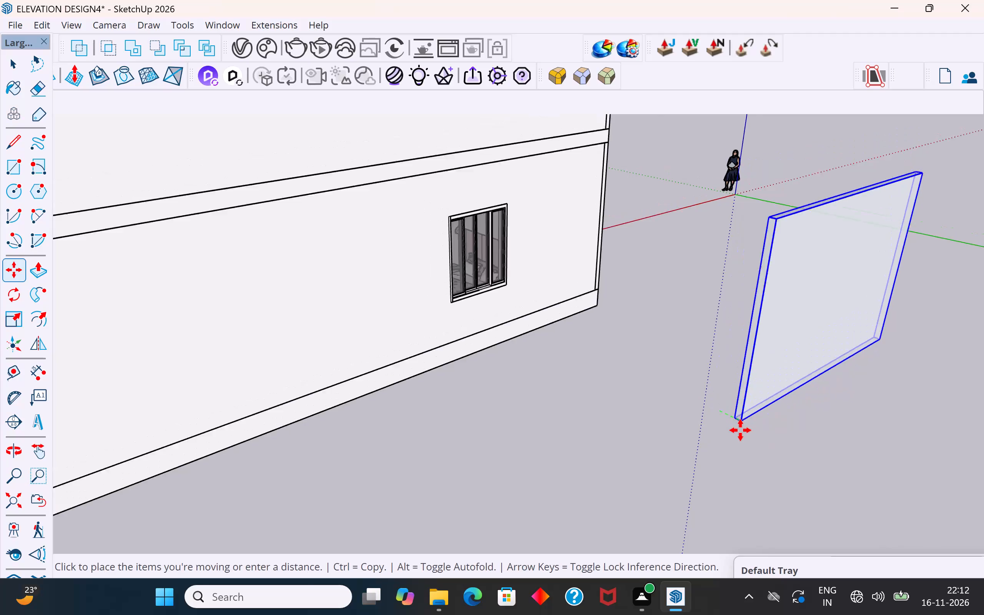
scroll(740, 430, "down", 9)
middle_click_drag(740, 431, 786, 506)
scroll(607, 283, "up", 4)
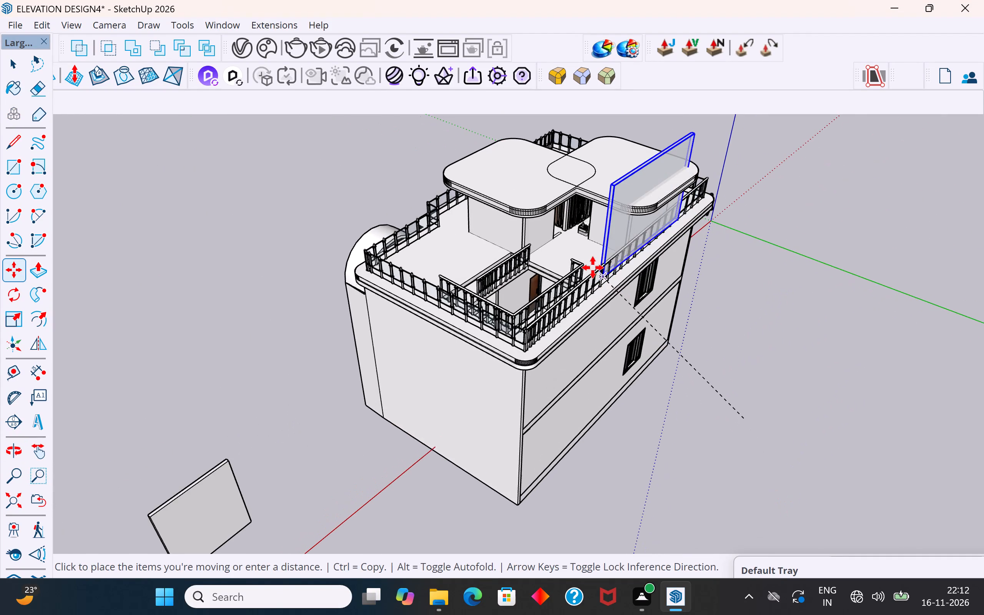
middle_click_drag(602, 273, 907, 346)
scroll(688, 193, "up", 3)
scroll(590, 186, "up", 7)
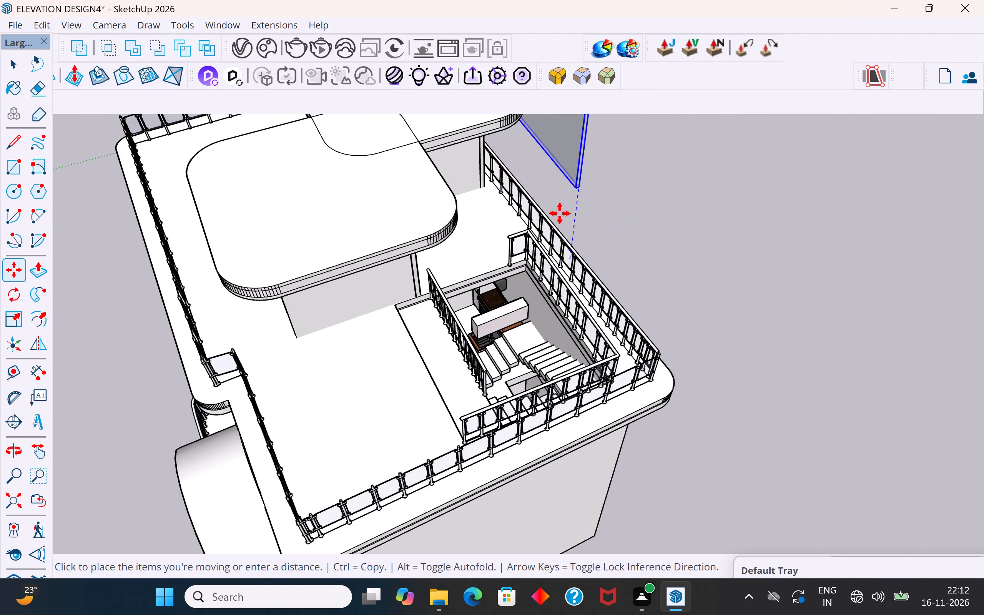
scroll(560, 213, "up", 5)
scroll(469, 276, "up", 5)
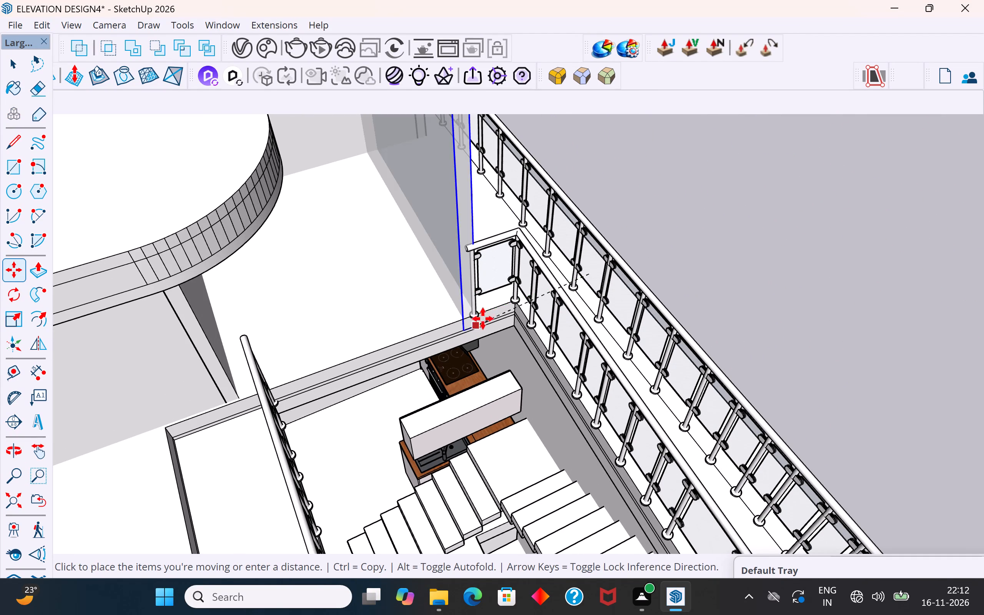
left_click(507, 303)
Shift the wall panel by its bottom corner towards the stair opening's corner, at the base of the corner railing post.
scroll(541, 289, "up", 5)
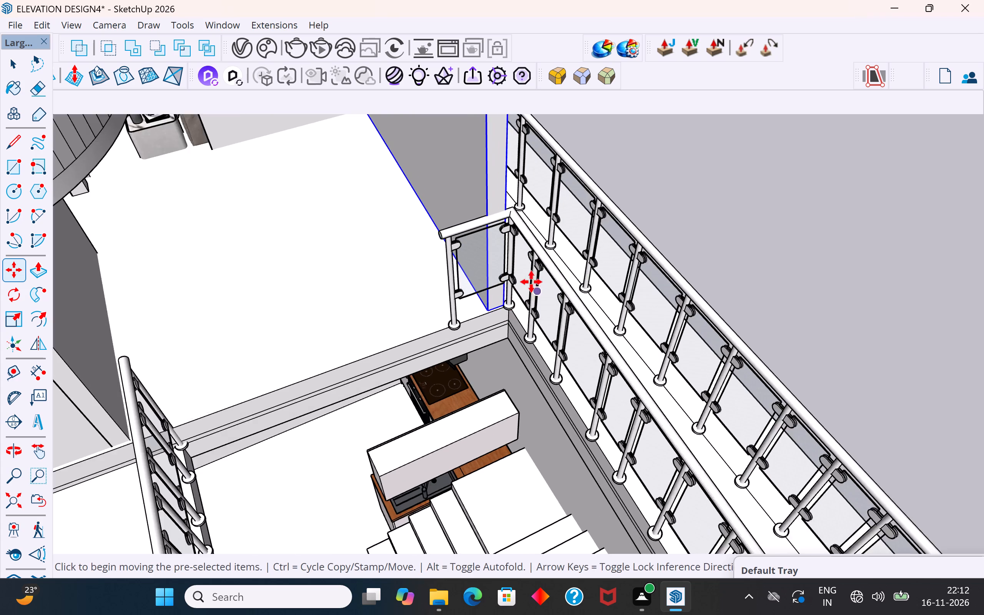
scroll(531, 282, "up", 8)
scroll(530, 316, "down", 1)
scroll(544, 324, "up", 12)
middle_click_drag(564, 329, 585, 221)
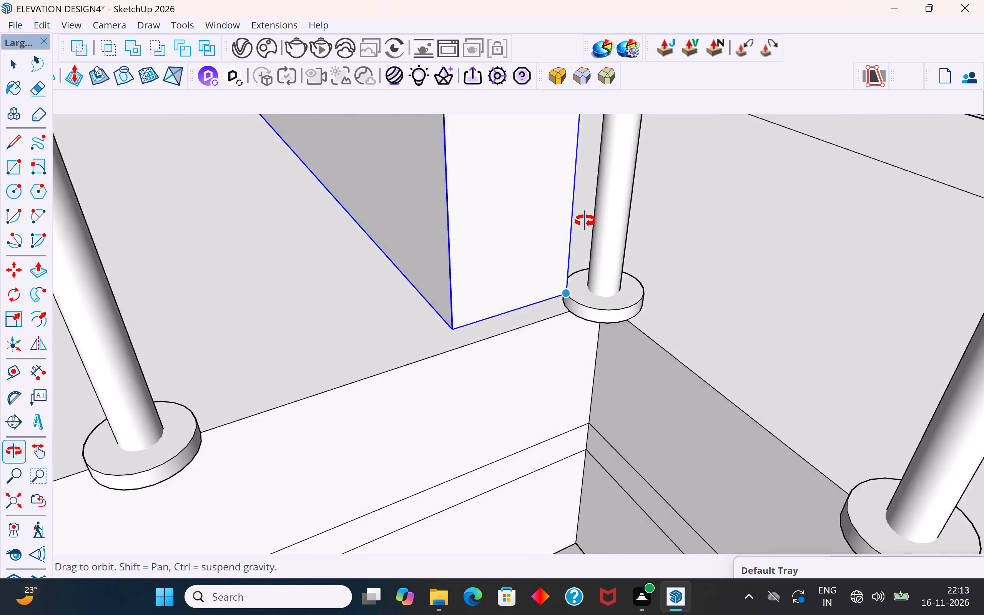
middle_click_drag(585, 221, 578, 129)
left_click(565, 253)
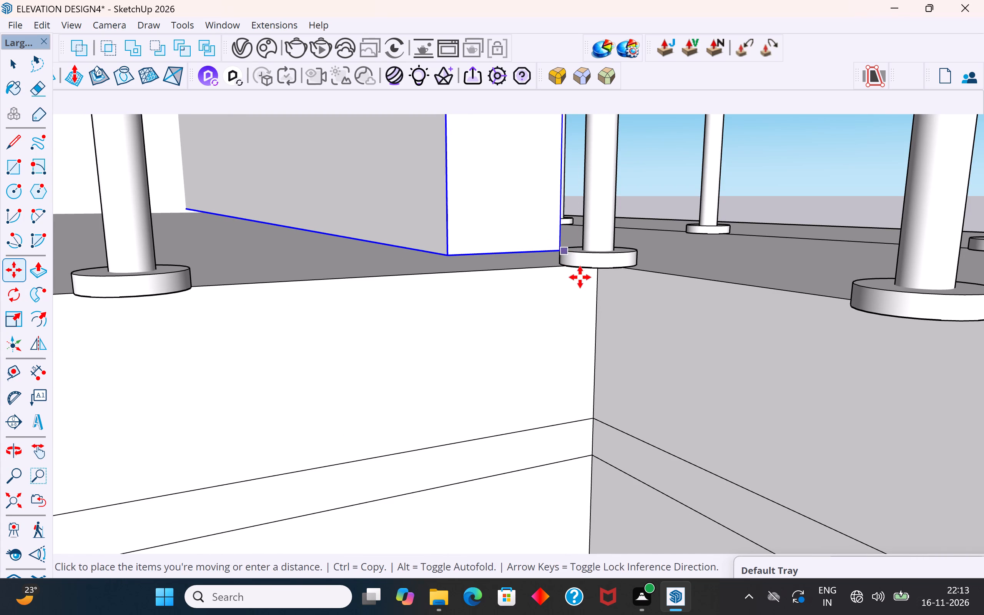
left_click(598, 272)
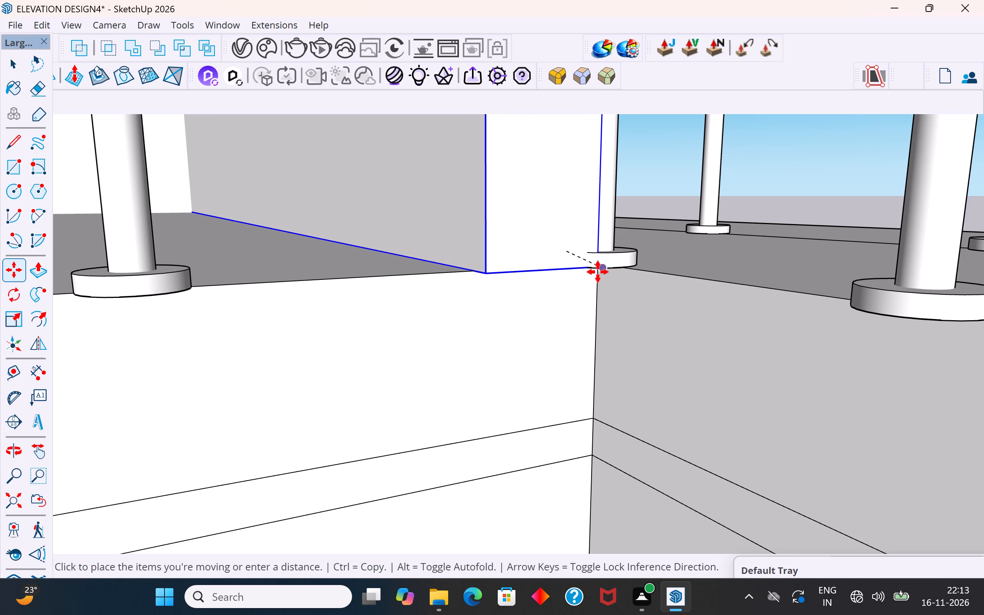
Snap the wall panel's bottom corner exactly onto the stair opening's slab corner, closing the remaining gap, and deselect it.
scroll(557, 433, "down", 10)
scroll(552, 366, "up", 2)
middle_click_drag(558, 348, 589, 186)
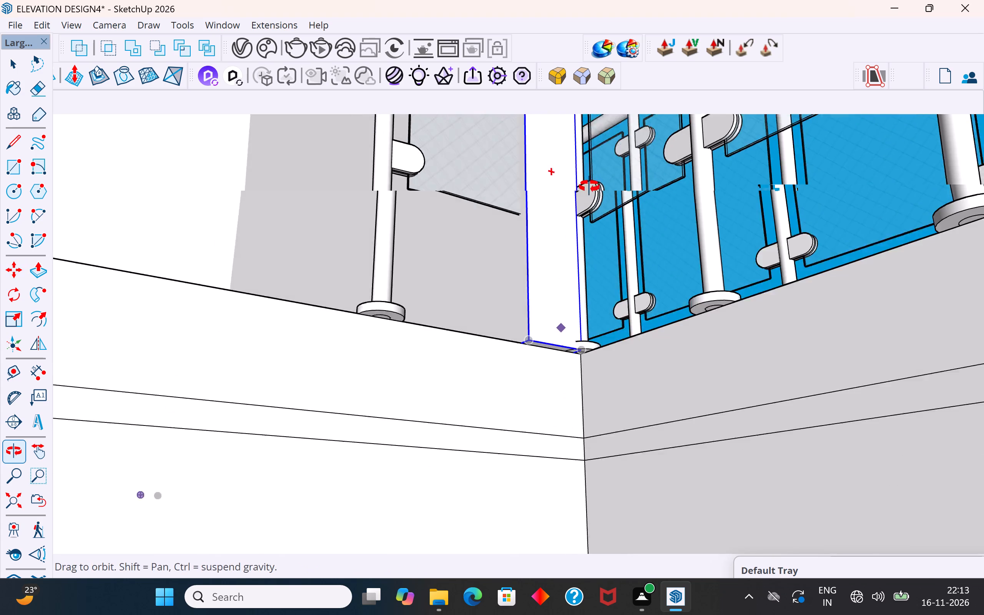
middle_click_drag(589, 186, 597, 160)
scroll(563, 342, "up", 3)
middle_click_drag(579, 347, 549, 252)
scroll(567, 296, "up", 1)
scroll(591, 394, "up", 5)
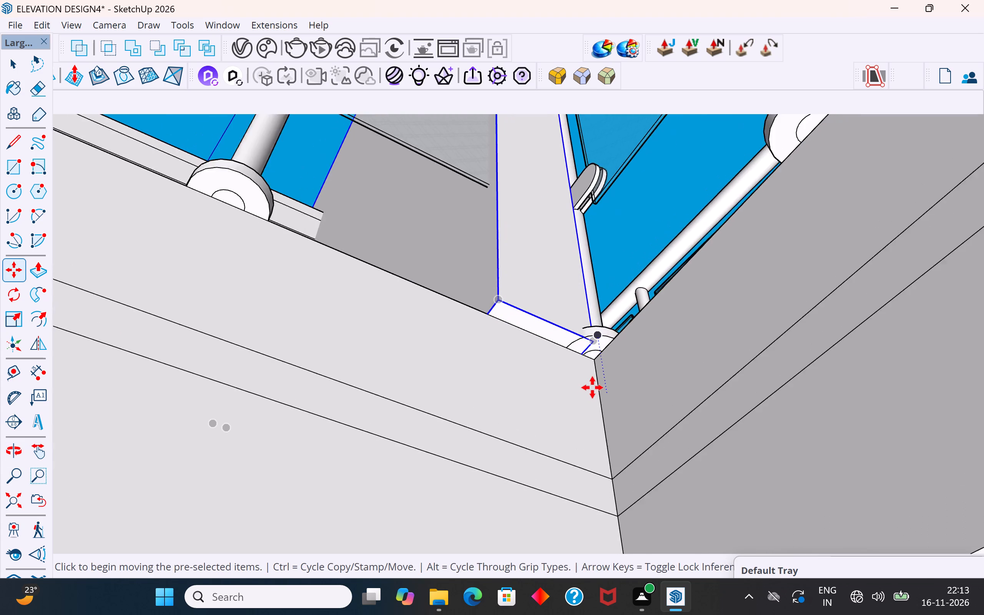
scroll(592, 387, "up", 2)
left_click(592, 330)
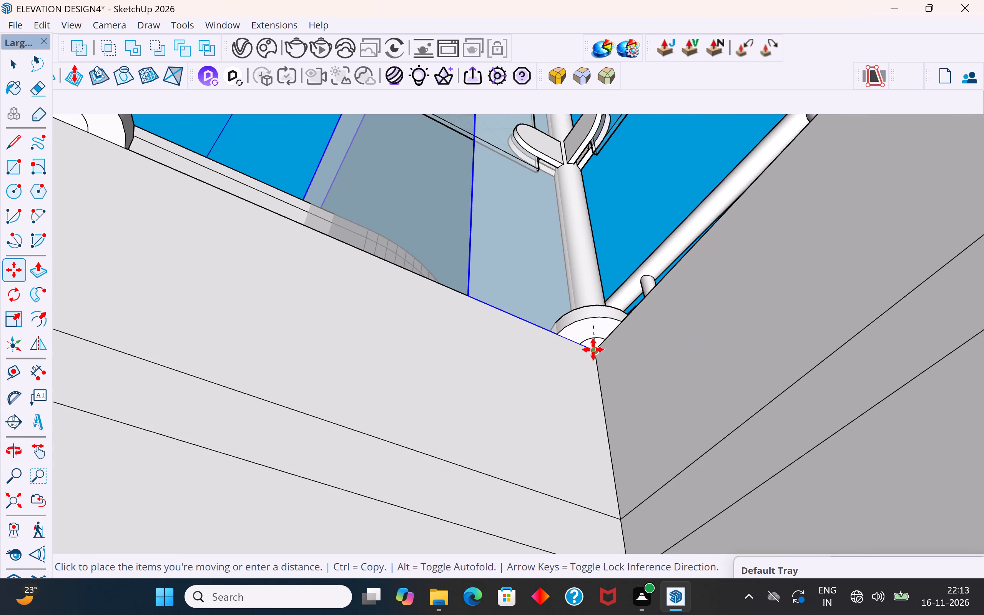
left_click(593, 349)
scroll(500, 485, "down", 12)
middle_click_drag(554, 398, 477, 593)
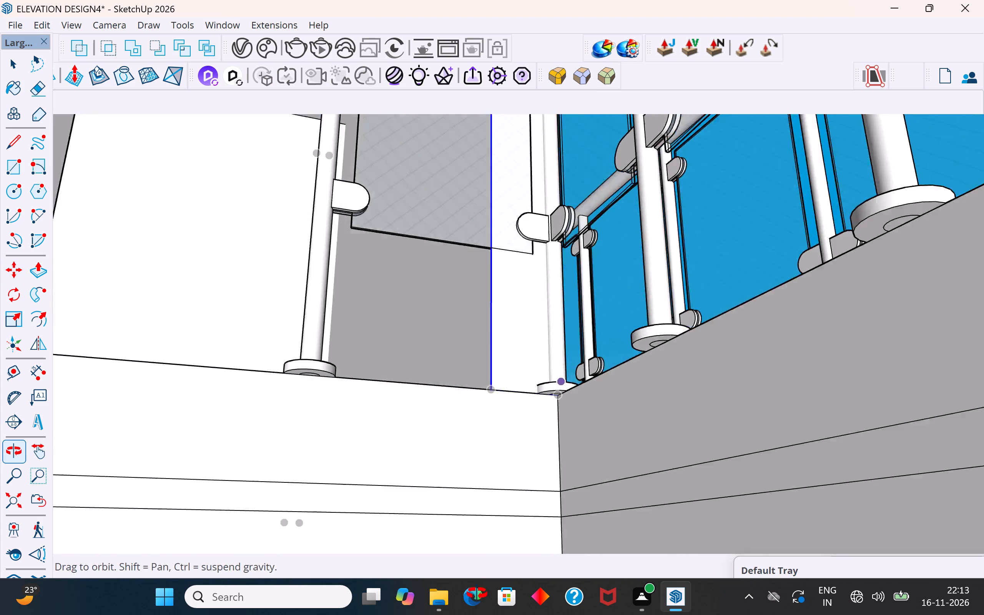
middle_click_drag(477, 593, 468, 614)
scroll(483, 303, "down", 20)
scroll(483, 303, "down", 1)
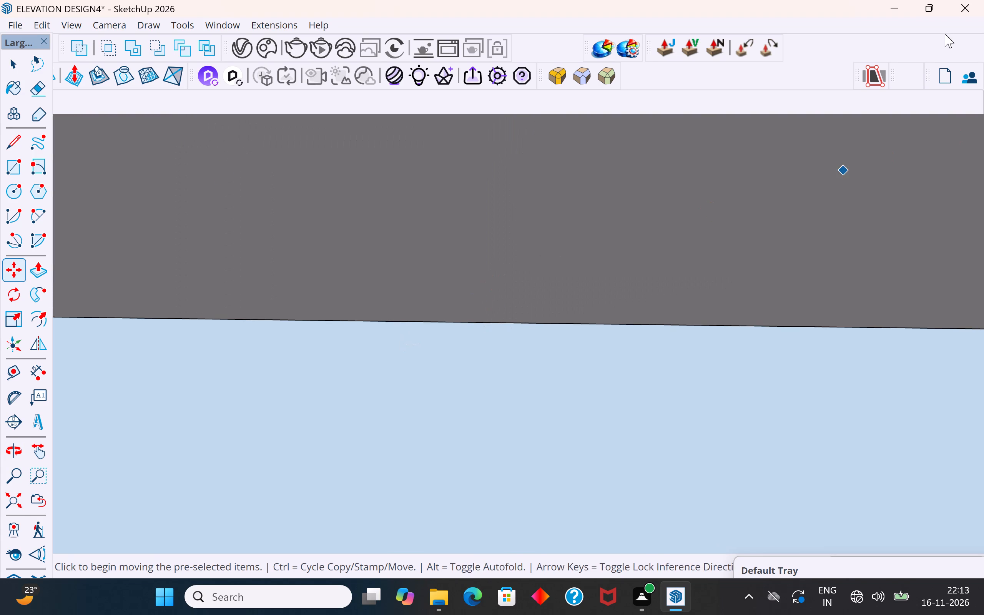
left_click(15, 501)
middle_click_drag(784, 309, 692, 453)
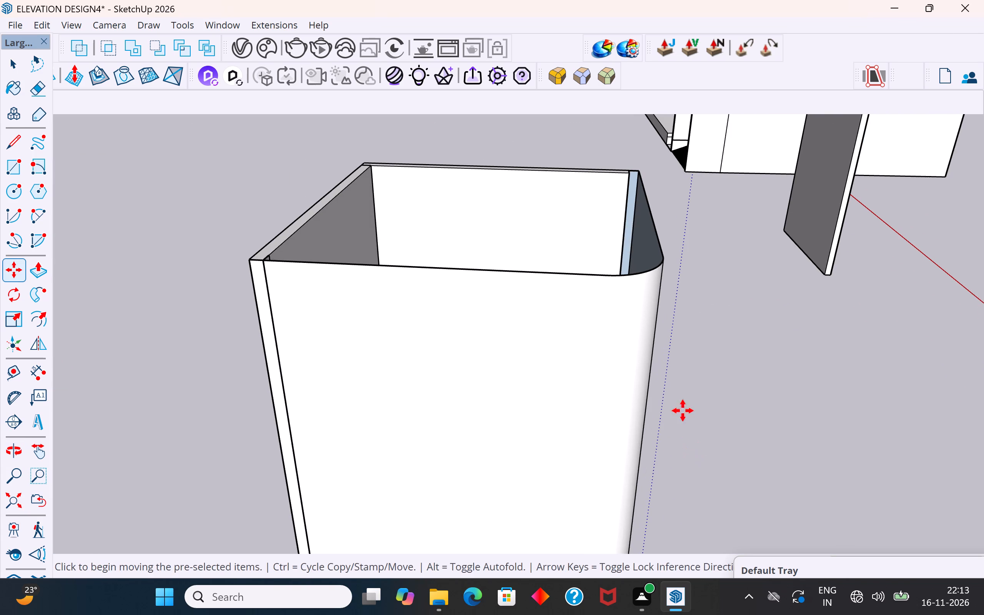
left_click(14, 70)
left_click(86, 208)
Open the wall panel group and push its far end face back, shortening the panel towards the edge of the roof slab.
scroll(208, 467, "down", 10)
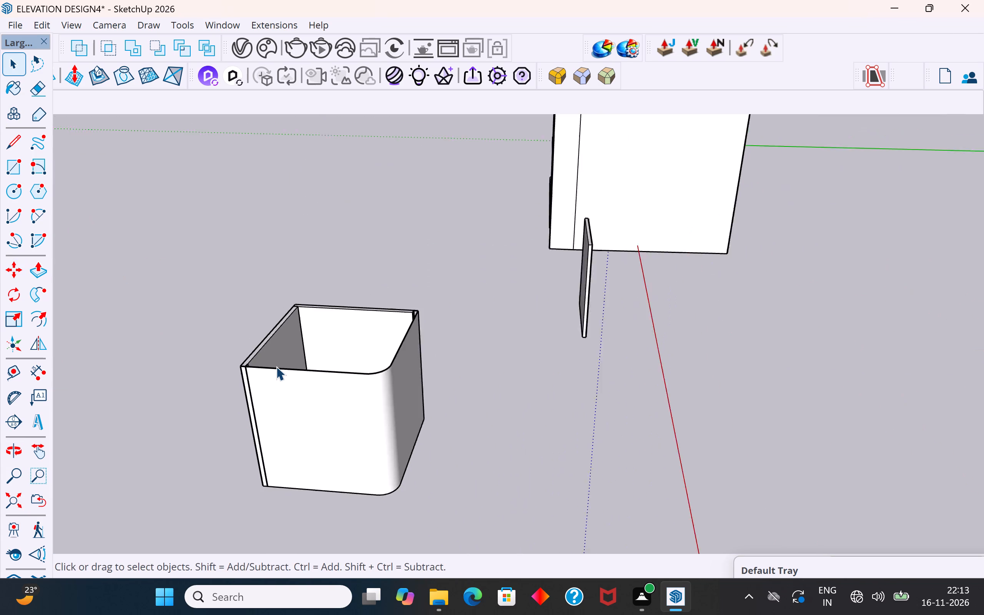
scroll(276, 366, "down", 7)
middle_click_drag(504, 191, 435, 206)
scroll(643, 148, "up", 3)
middle_click_drag(575, 149, 292, 111)
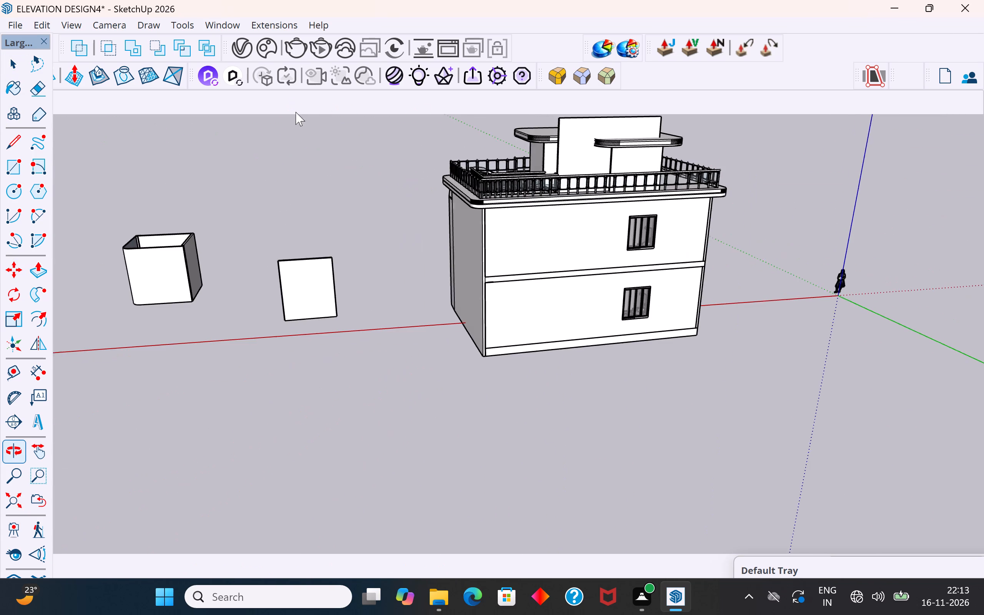
middle_click_drag(589, 158, 338, 217)
scroll(610, 185, "up", 12)
middle_click_drag(593, 201, 553, 206)
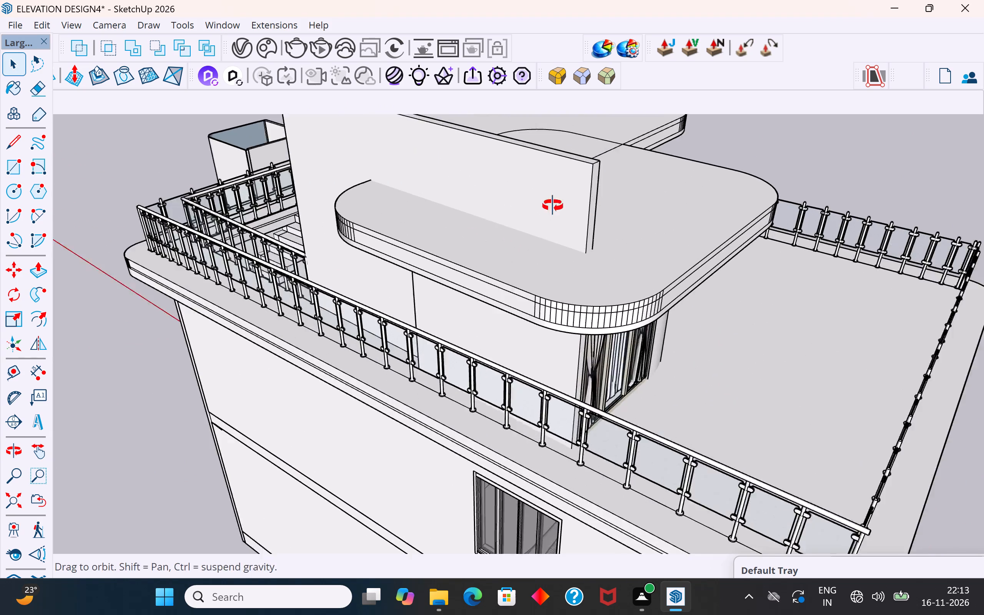
middle_click_drag(553, 206, 514, 206)
scroll(539, 251, "down", 6)
scroll(550, 192, "down", 5)
middle_click_drag(535, 165, 522, 136)
scroll(528, 175, "up", 3)
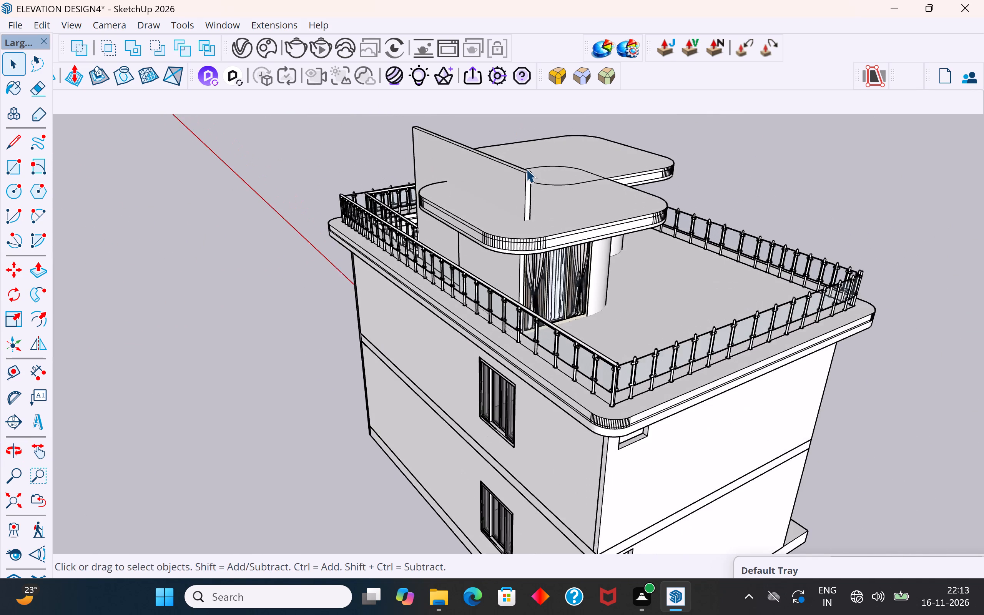
scroll(494, 317, "down", 4)
middle_click_drag(557, 126, 553, 81)
scroll(553, 81, "down", 1)
scroll(496, 191, "up", 9)
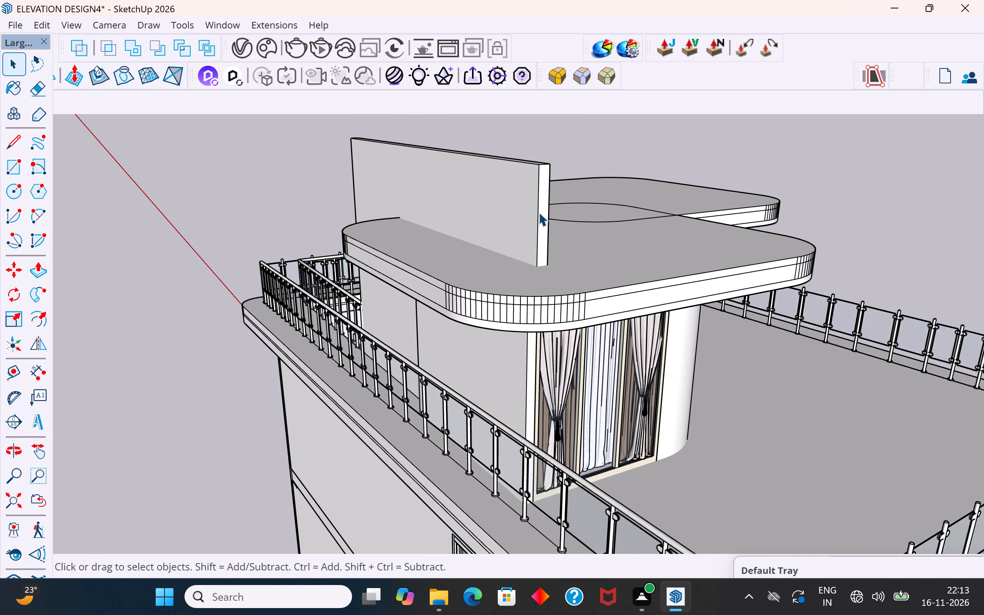
left_click(541, 213)
double_click(541, 213)
left_click(541, 217)
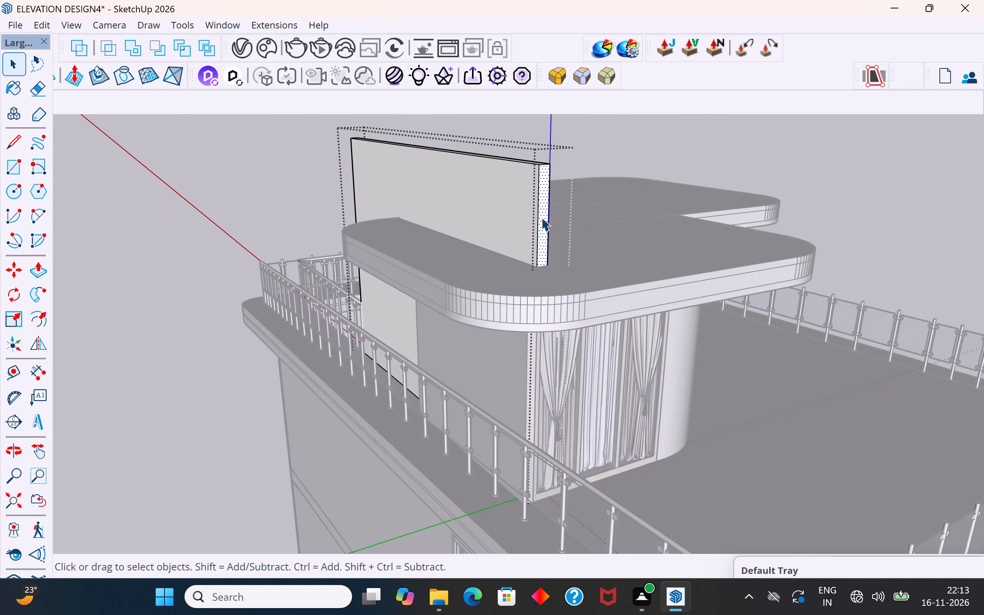
left_click(39, 277)
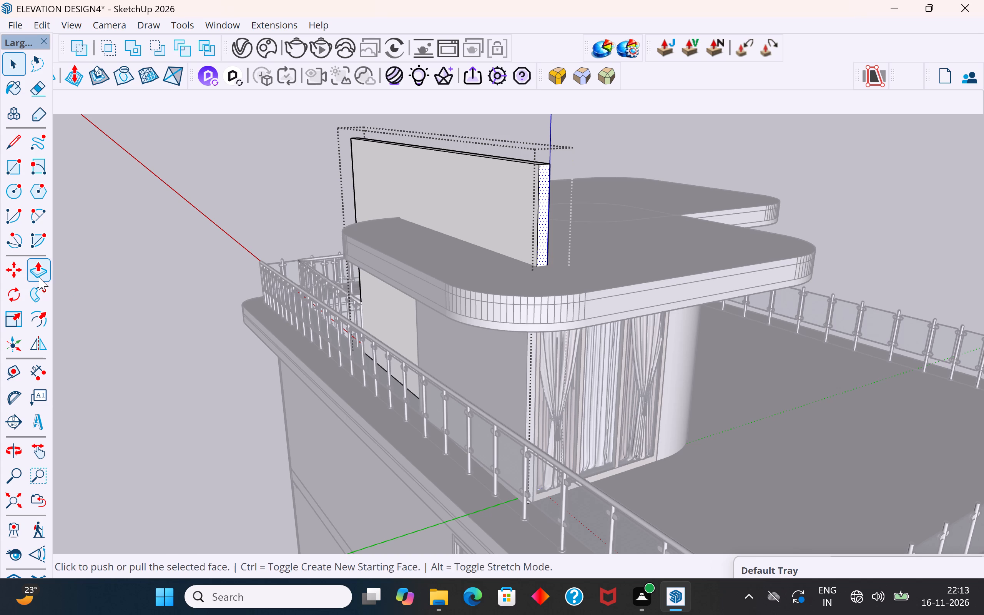
left_click(536, 260)
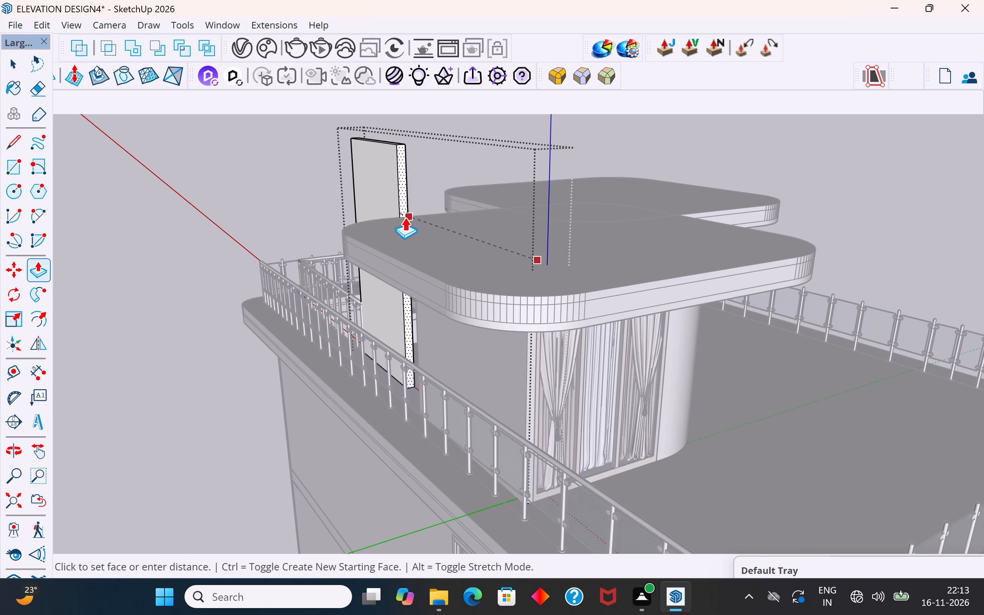
left_click(401, 216)
Extend the panel's shortened end face until it meets the stair room's wall, and leave the group.
middle_click_drag(433, 245, 528, 222)
scroll(477, 327, "up", 3)
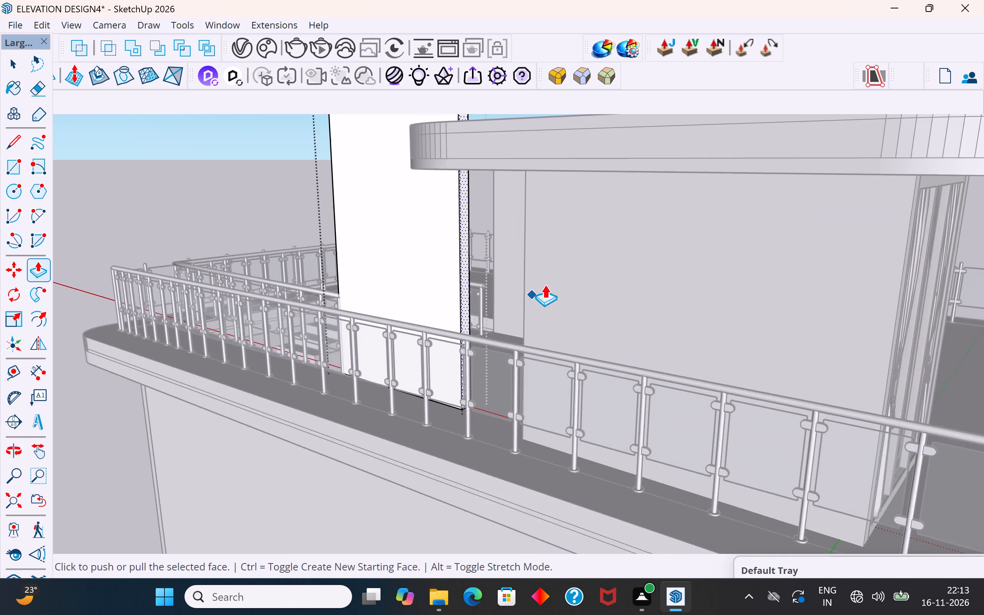
middle_click_drag(544, 294, 524, 397)
scroll(519, 156, "down", 4)
scroll(475, 372, "up", 8)
middle_click_drag(555, 359, 552, 394)
scroll(552, 394, "down", 1)
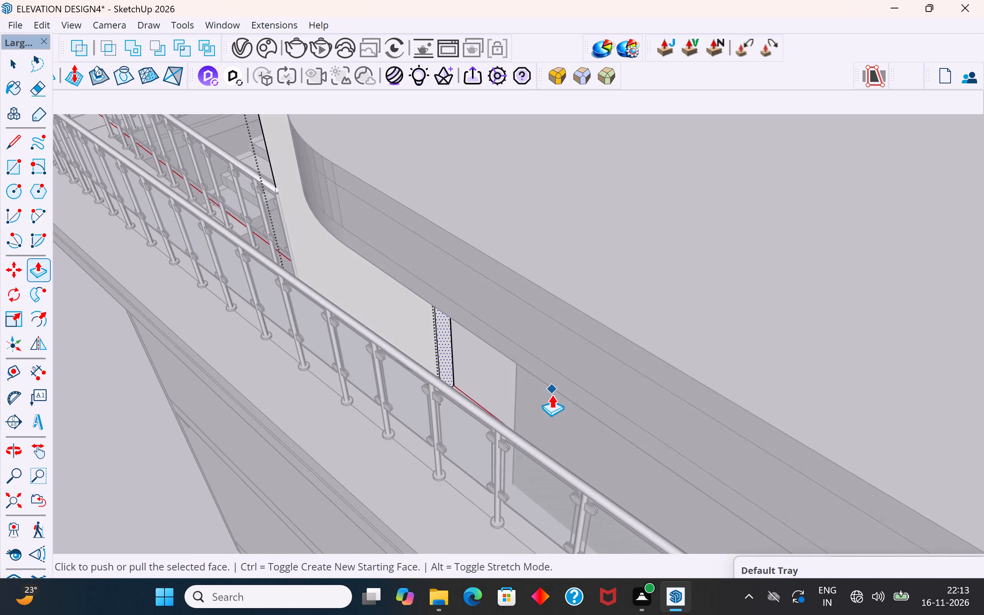
scroll(530, 422, "up", 9)
left_click(364, 326)
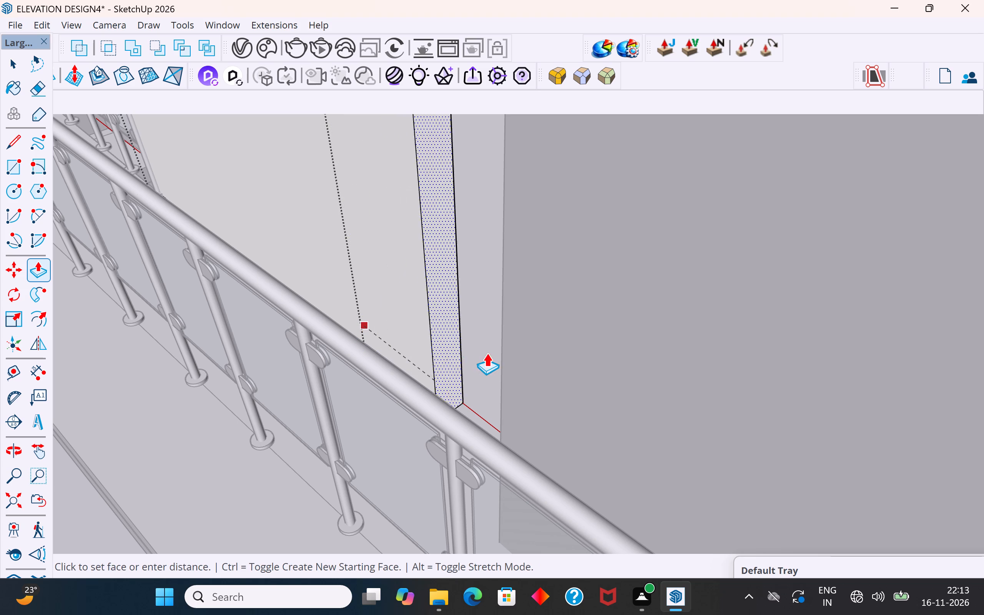
left_click(504, 365)
scroll(643, 238, "down", 12)
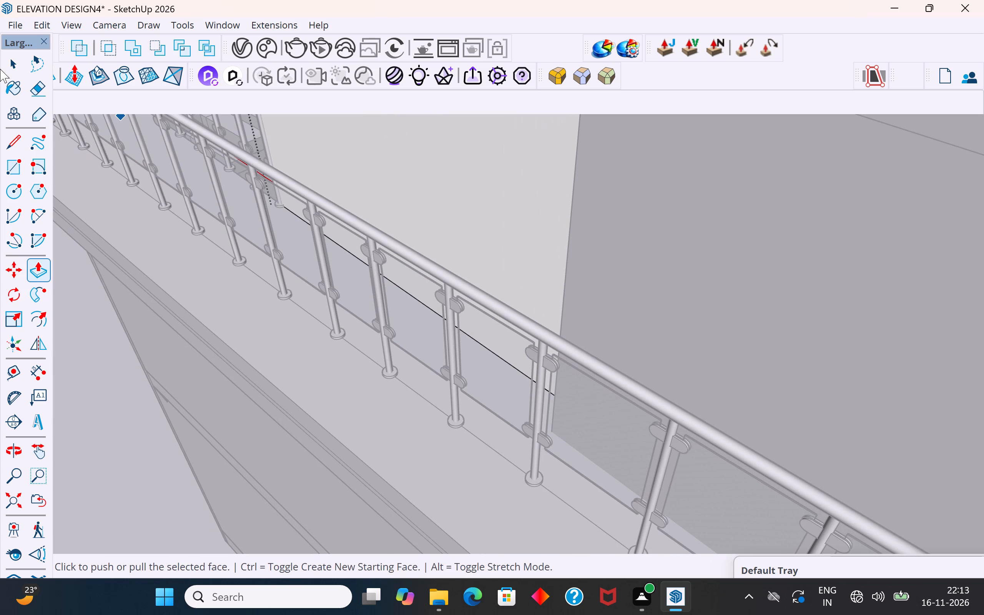
left_click(8, 63)
left_click(80, 369)
Open the wall panel group and push its top face down to the level of the roof slab's top surface.
scroll(446, 356, "down", 7)
middle_click_drag(492, 354, 838, 279)
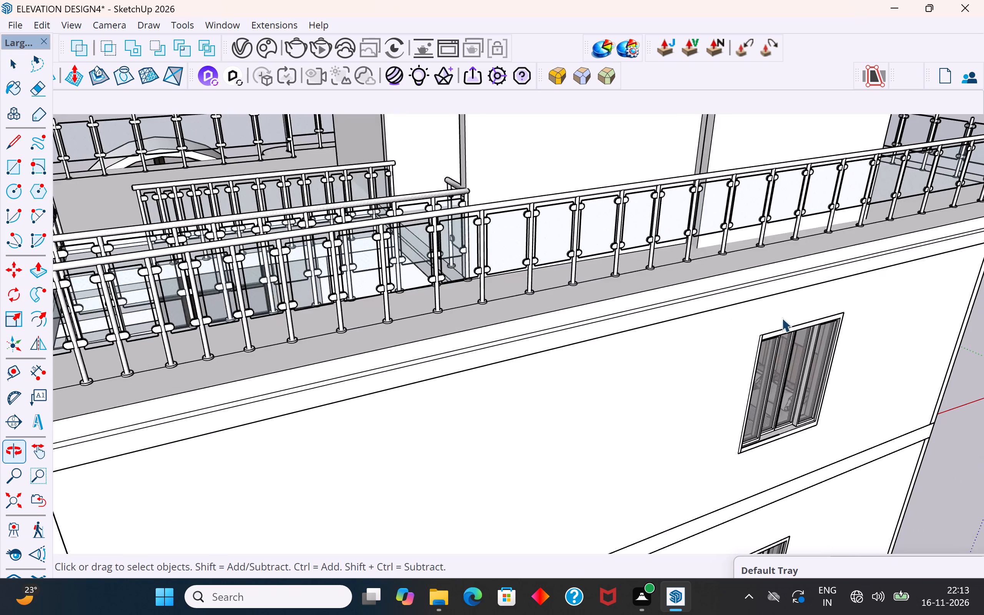
scroll(518, 459, "down", 12)
middle_click_drag(567, 459, 652, 449)
scroll(714, 364, "up", 4)
middle_click_drag(709, 282, 633, 229)
scroll(489, 167, "up", 2)
middle_click_drag(480, 207, 443, 328)
scroll(452, 311, "up", 7)
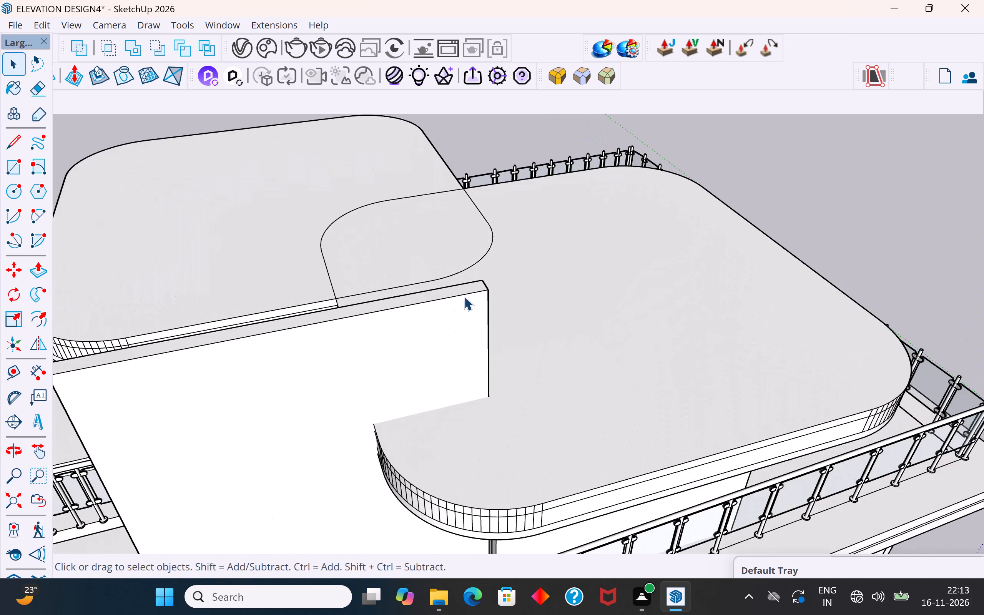
scroll(466, 287, "up", 4)
left_click(466, 292)
double_click(470, 286)
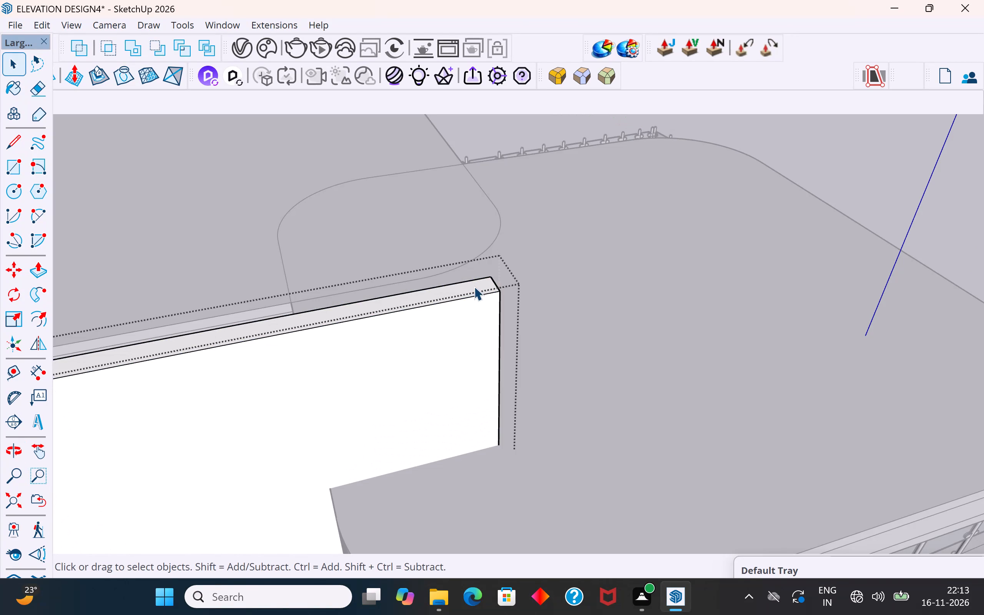
left_click(474, 286)
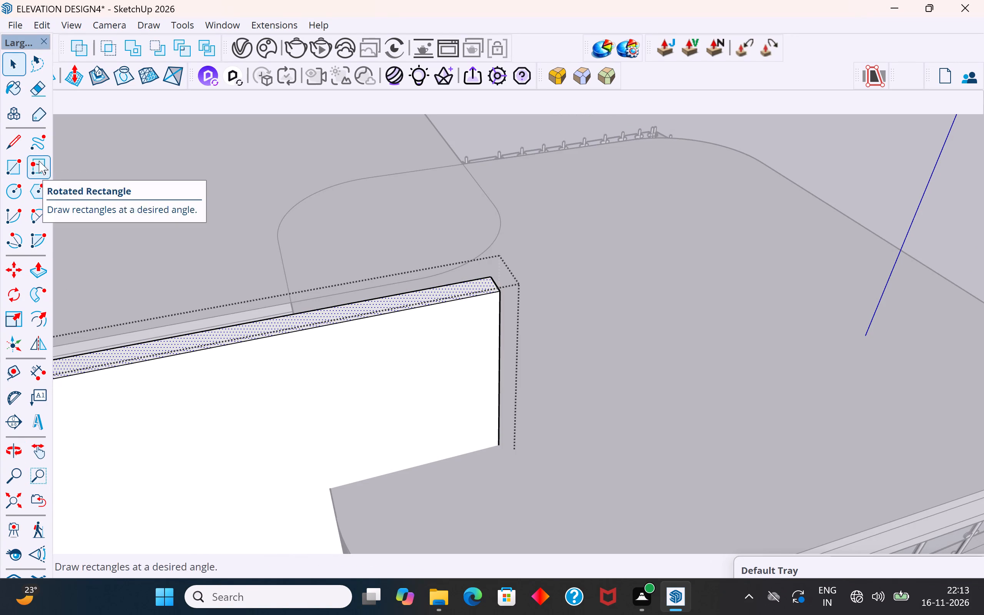
left_click(38, 269)
left_click(494, 290)
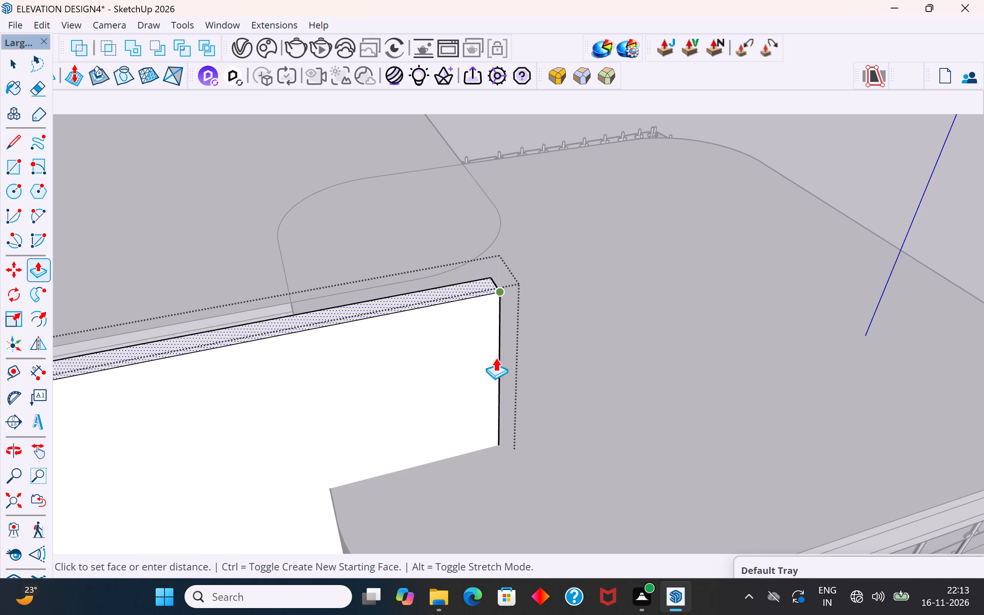
left_click(497, 454)
middle_click_drag(504, 427, 389, 343)
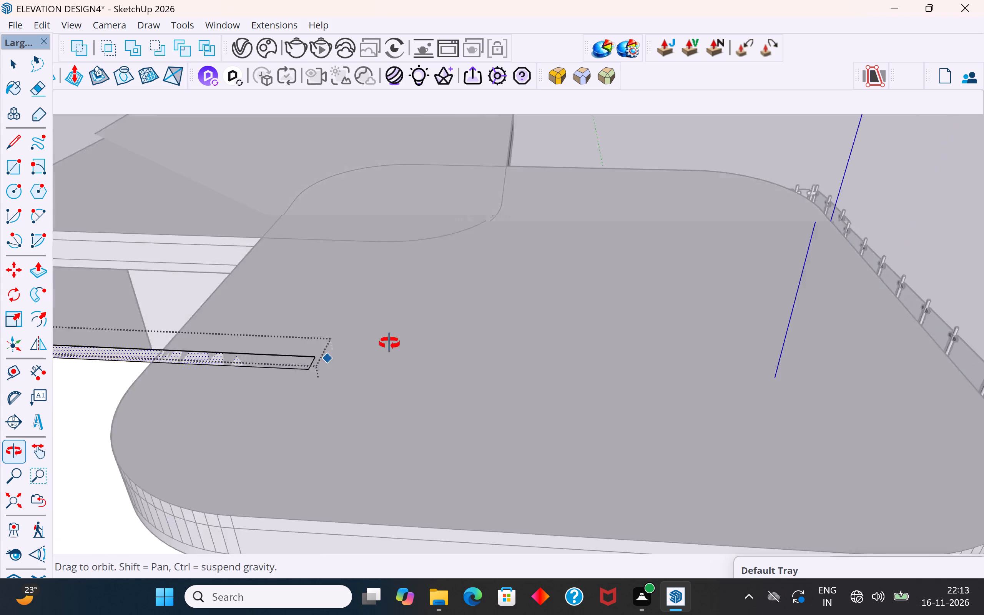
middle_click_drag(389, 343, 577, 340)
left_click(15, 71)
left_click(161, 152)
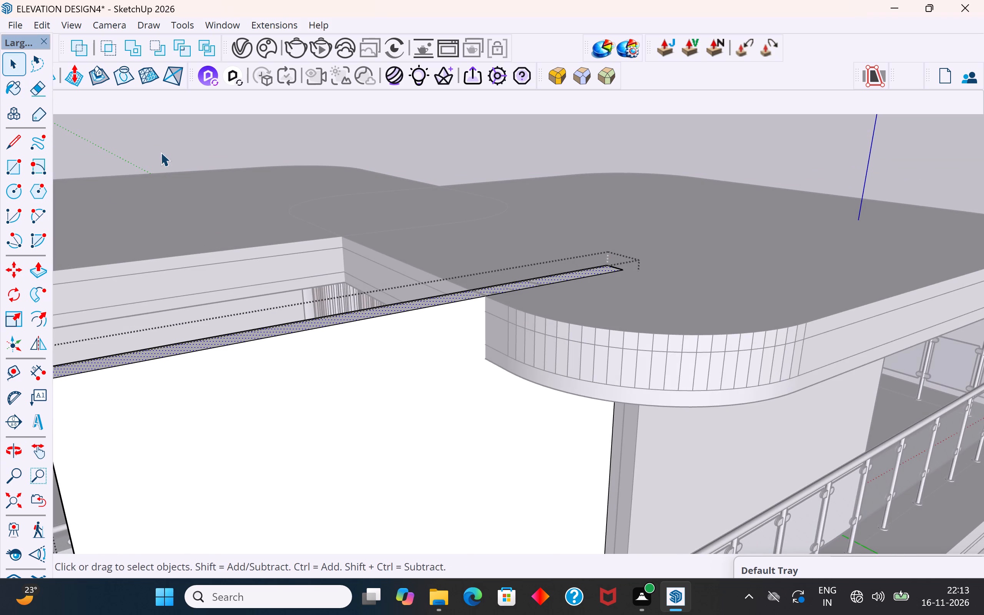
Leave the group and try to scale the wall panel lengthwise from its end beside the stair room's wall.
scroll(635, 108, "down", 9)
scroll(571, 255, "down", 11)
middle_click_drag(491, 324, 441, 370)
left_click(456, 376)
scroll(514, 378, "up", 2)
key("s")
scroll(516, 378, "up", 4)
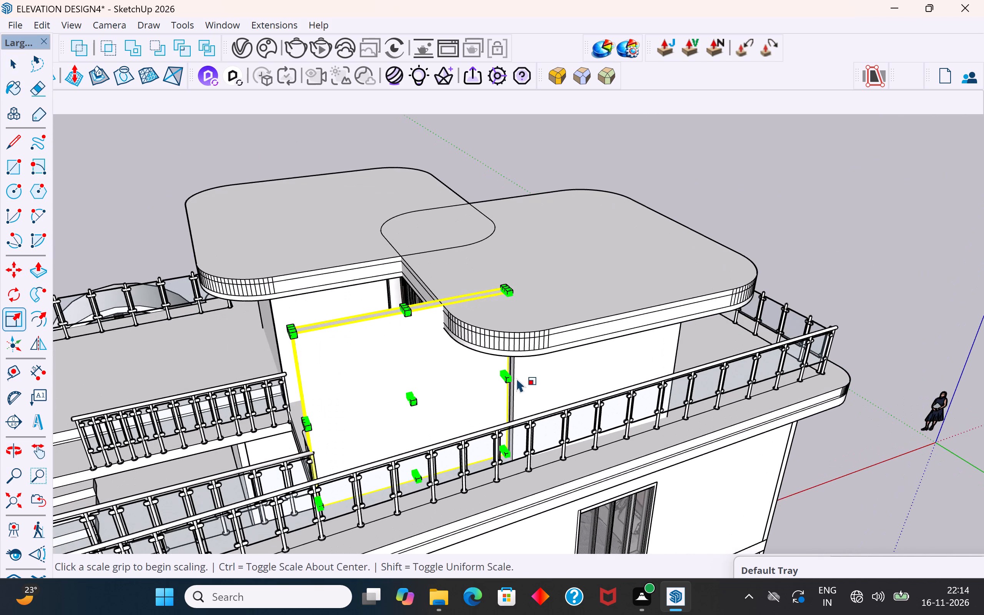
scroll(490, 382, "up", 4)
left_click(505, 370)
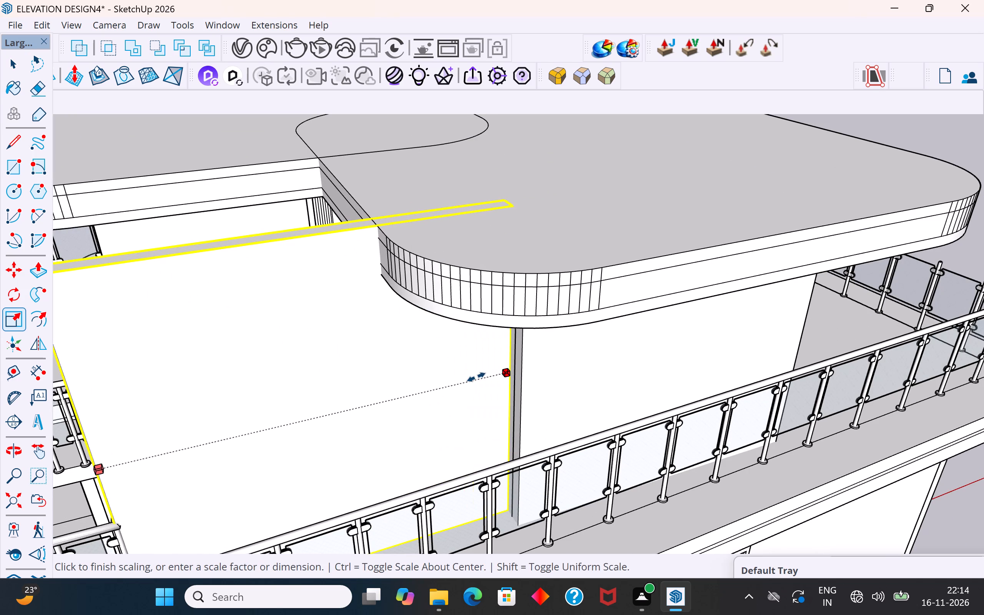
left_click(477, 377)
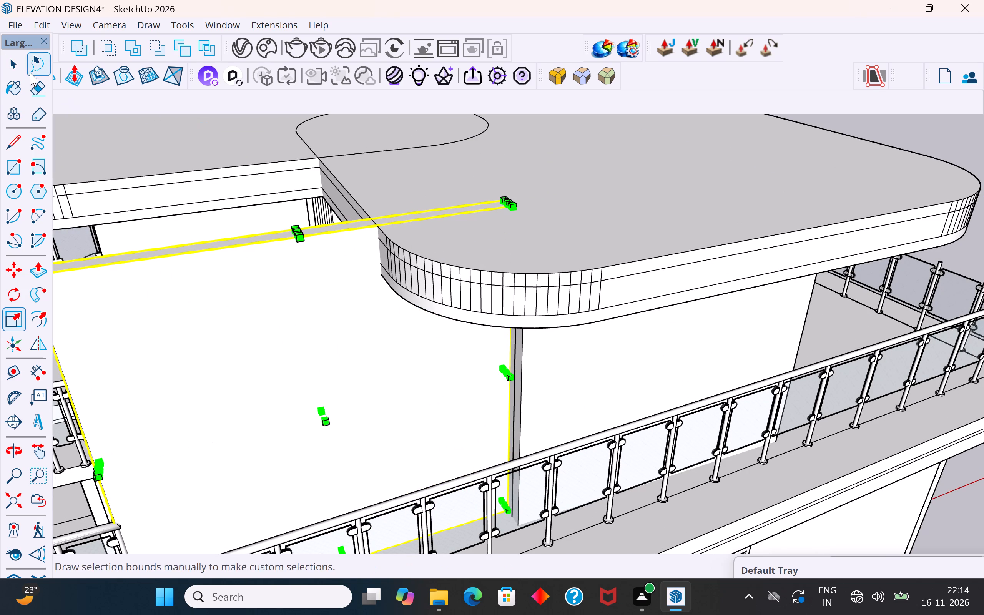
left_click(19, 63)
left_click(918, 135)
Examine the joint between the wall panel's end and the stair room's wall beneath the rounded roof slab.
scroll(570, 331, "down", 2)
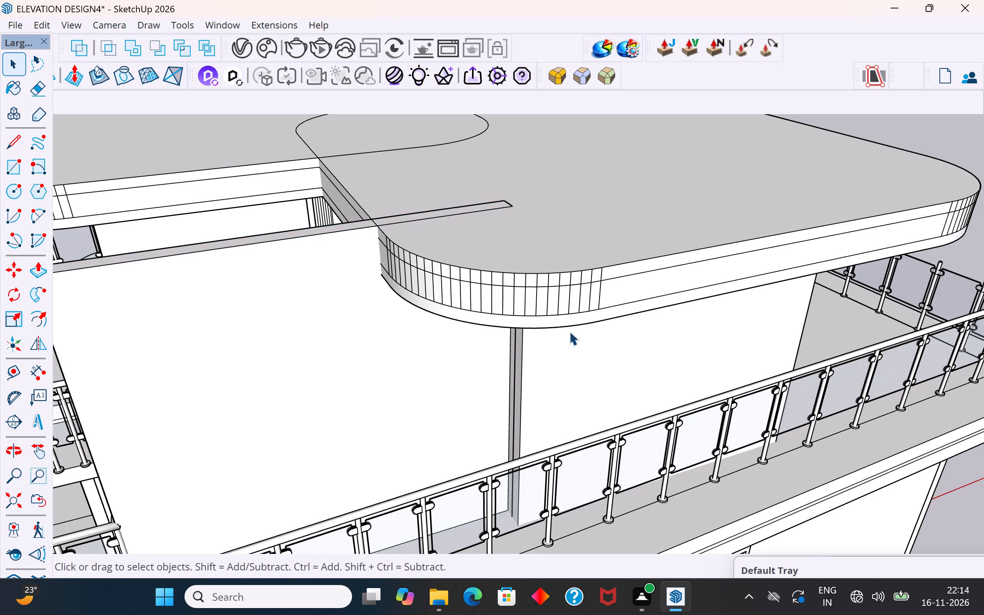
scroll(569, 331, "down", 1)
middle_click_drag(582, 329, 468, 256)
scroll(343, 267, "up", 2)
middle_click_drag(351, 264, 501, 302)
scroll(561, 290, "up", 2)
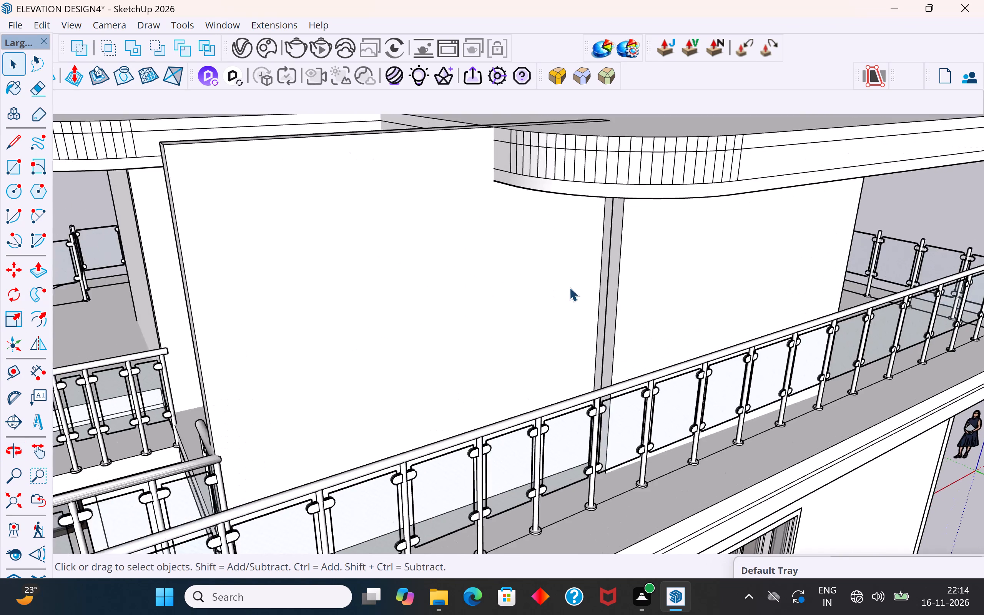
scroll(569, 287, "up", 4)
middle_click_drag(599, 309, 562, 303)
scroll(562, 299, "up", 7)
middle_click_drag(561, 294, 502, 311)
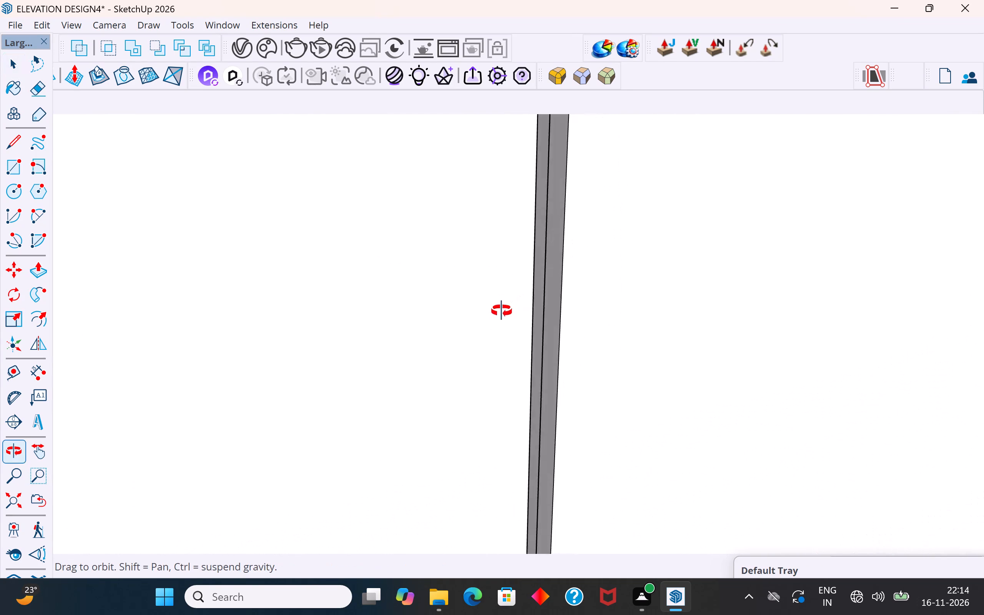
middle_click_drag(502, 311, 531, 338)
scroll(531, 339, "down", 20)
scroll(531, 339, "down", 6)
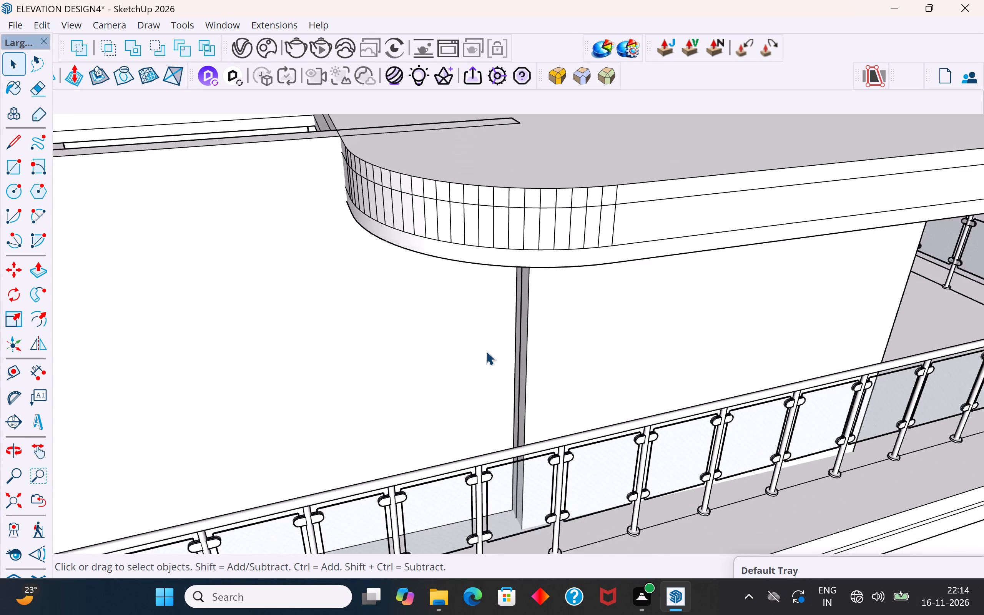
Copy the wall panel straight across the stair opening's slab edge to the corner beside the opposite stair room's wall, and deselect it.
scroll(486, 351, "down", 11)
middle_click_drag(578, 225, 813, 253)
scroll(553, 346, "down", 3)
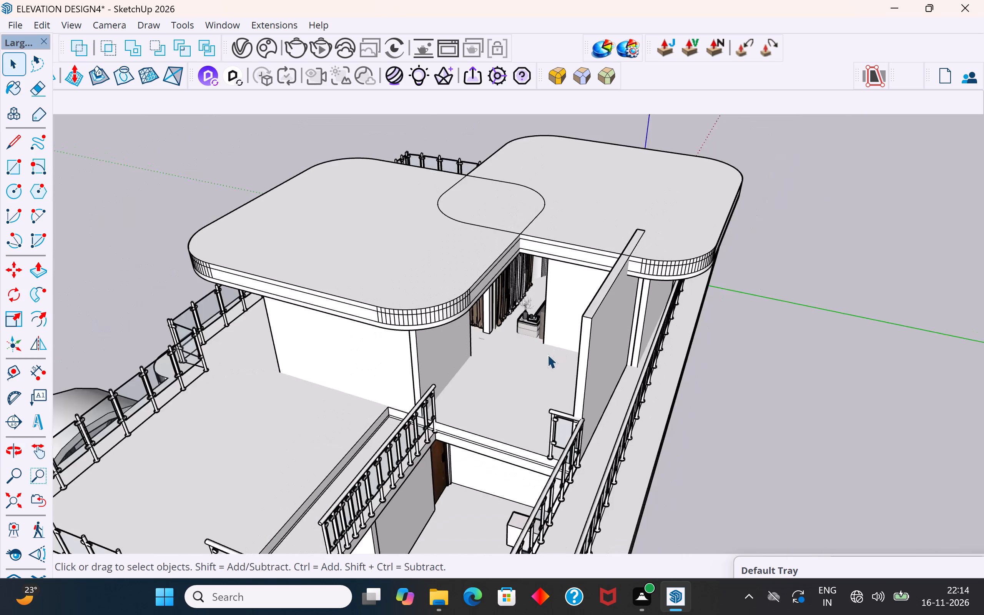
middle_click_drag(548, 357, 569, 367)
scroll(520, 366, "up", 3)
middle_click_drag(514, 357, 524, 295)
left_click(671, 268)
middle_click_drag(671, 268, 644, 298)
scroll(644, 298, "up", 4)
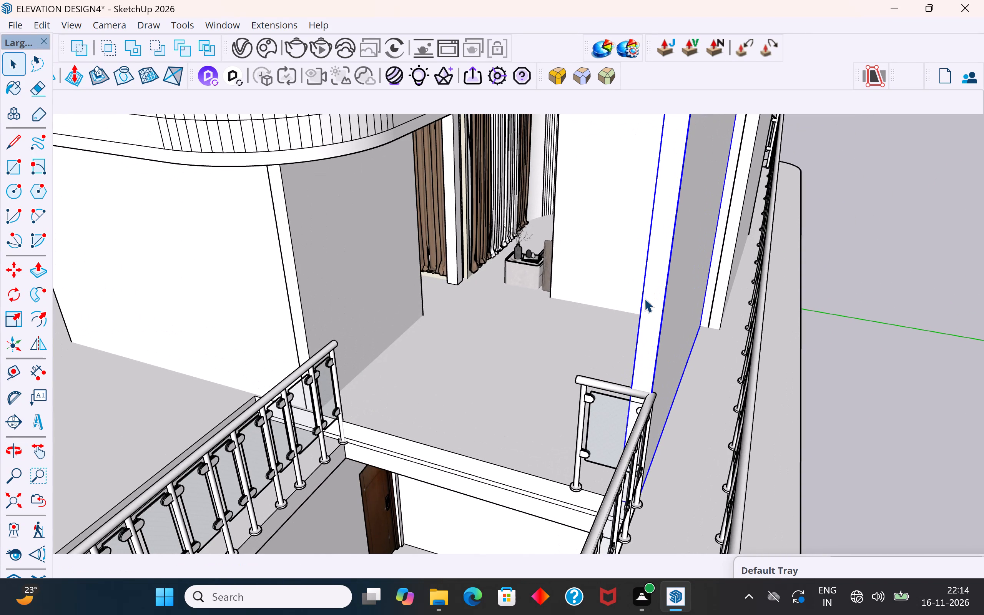
scroll(640, 302, "down", 6)
middle_click_drag(647, 301, 697, 324)
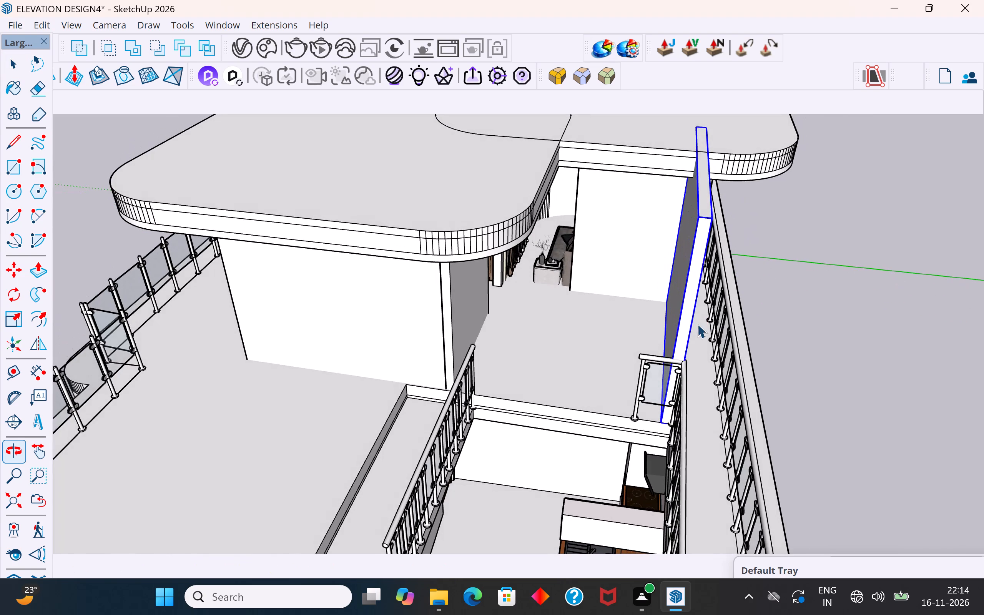
key("m")
left_click(673, 421, "ctrl")
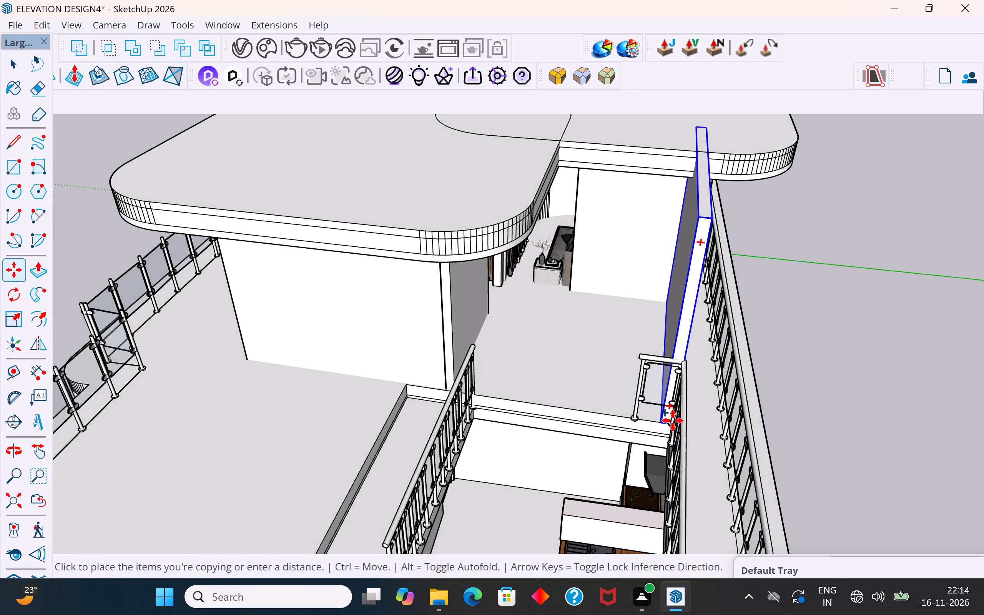
middle_click_drag(472, 392, 632, 389)
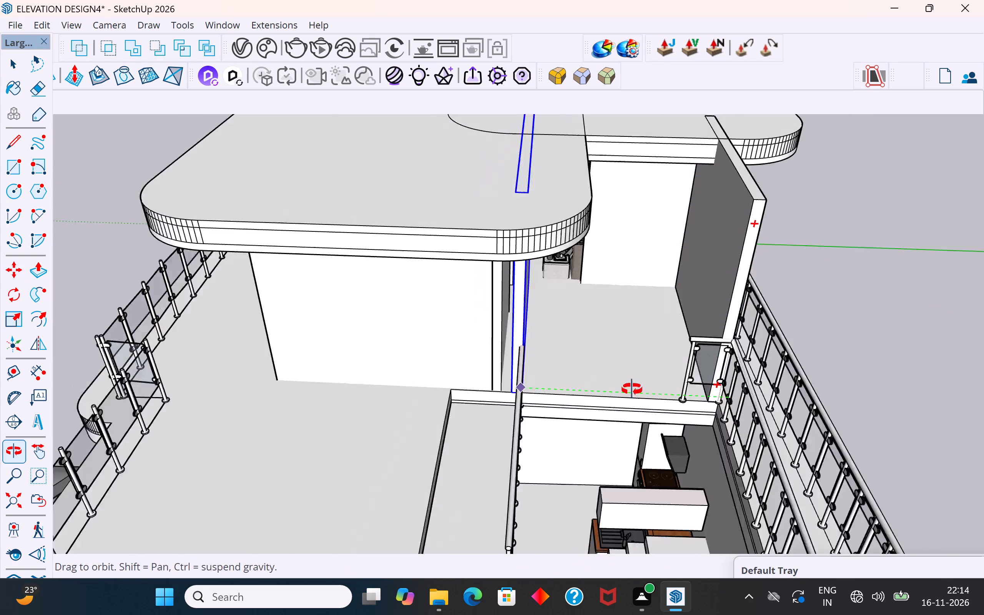
middle_click_drag(632, 389, 642, 388)
scroll(628, 375, "up", 10)
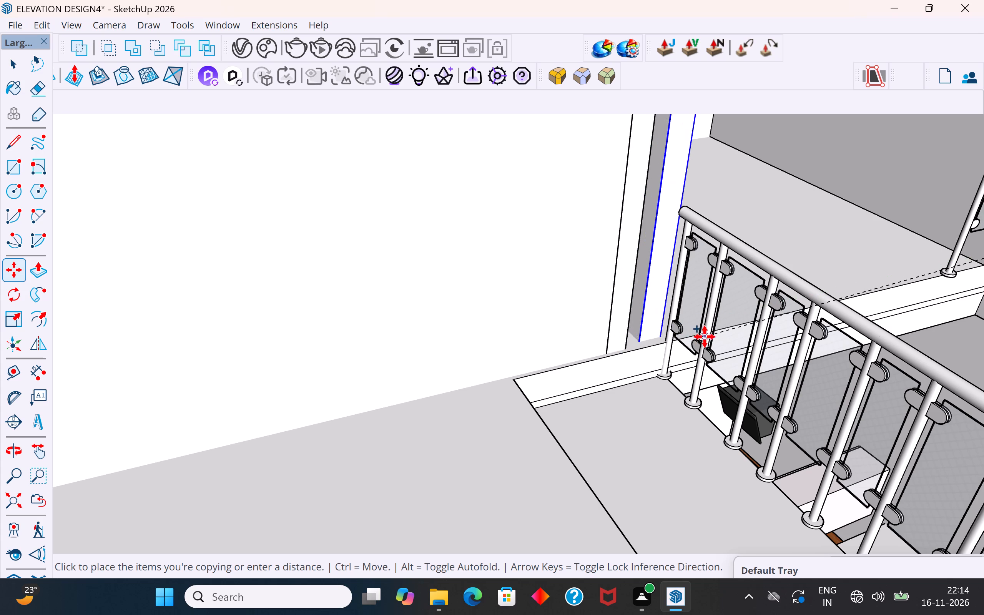
left_click(712, 351)
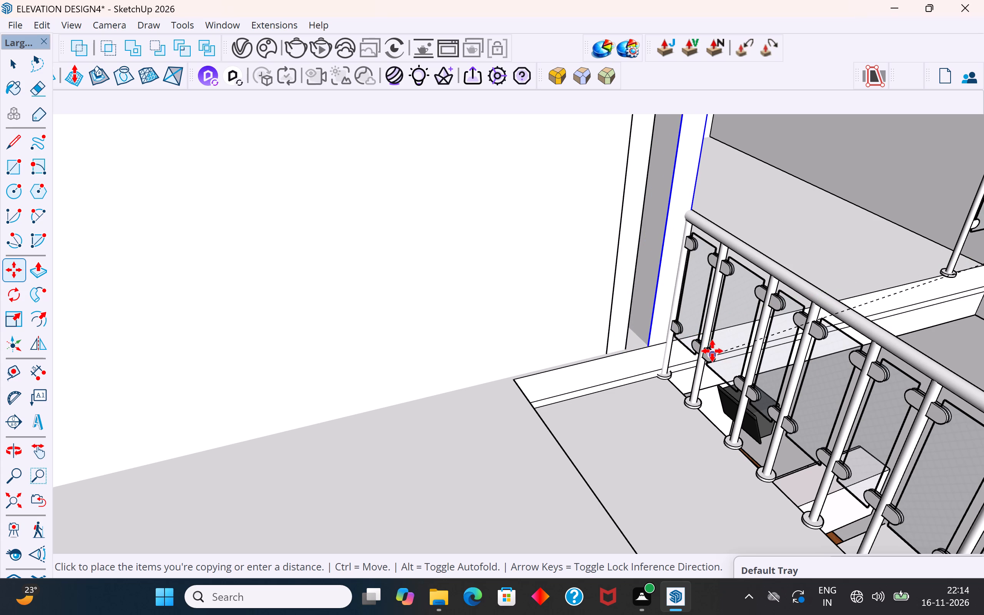
left_click(18, 67)
scroll(75, 367, "down", 12)
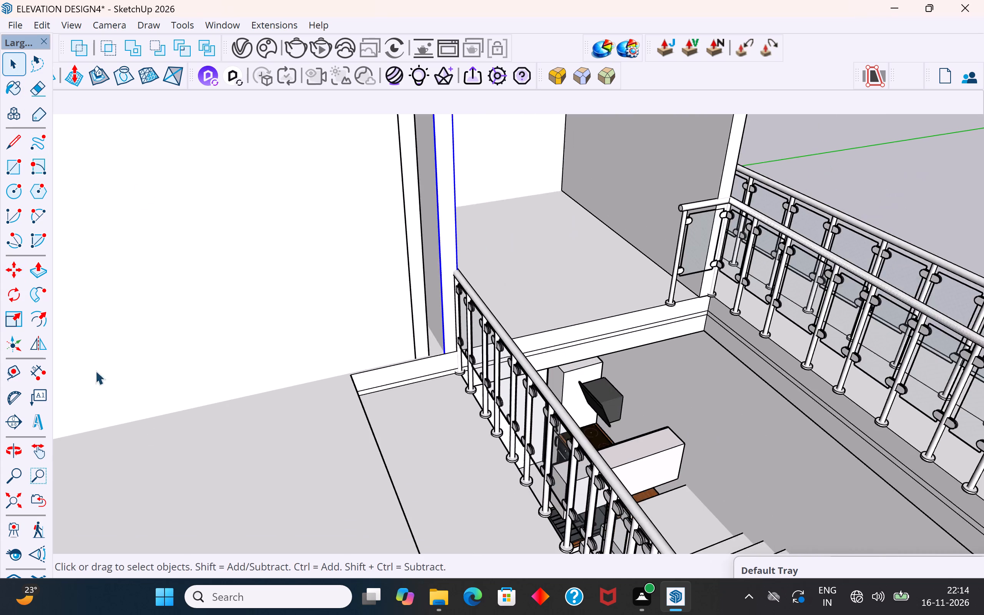
scroll(170, 366, "down", 5)
left_click(779, 211)
Rotate the copied panel about its bottom corner until it runs along the stair opening's slab edge towards the original panel, and deselect it.
middle_click_drag(401, 328, 273, 359)
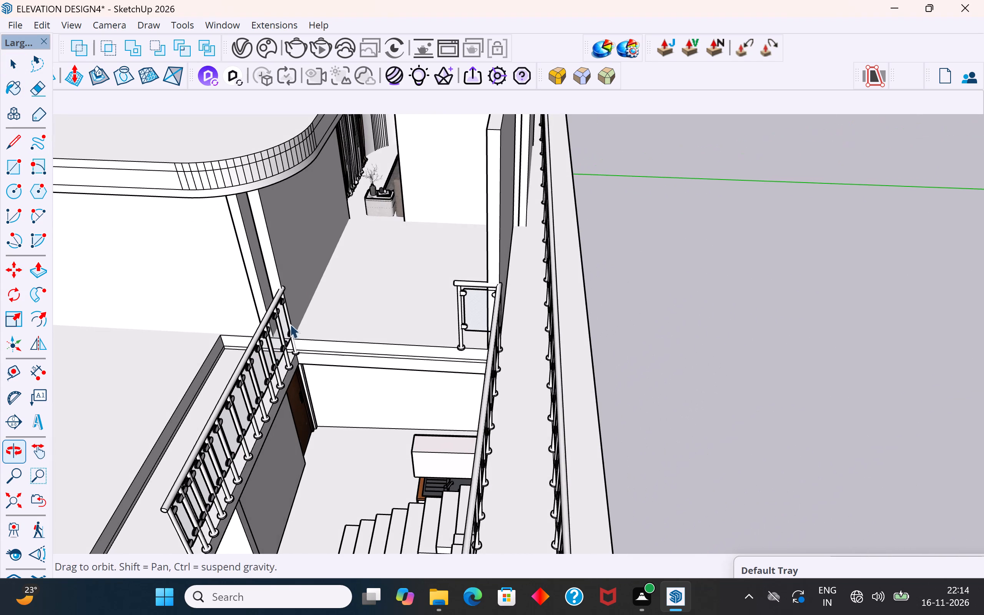
left_click(314, 262)
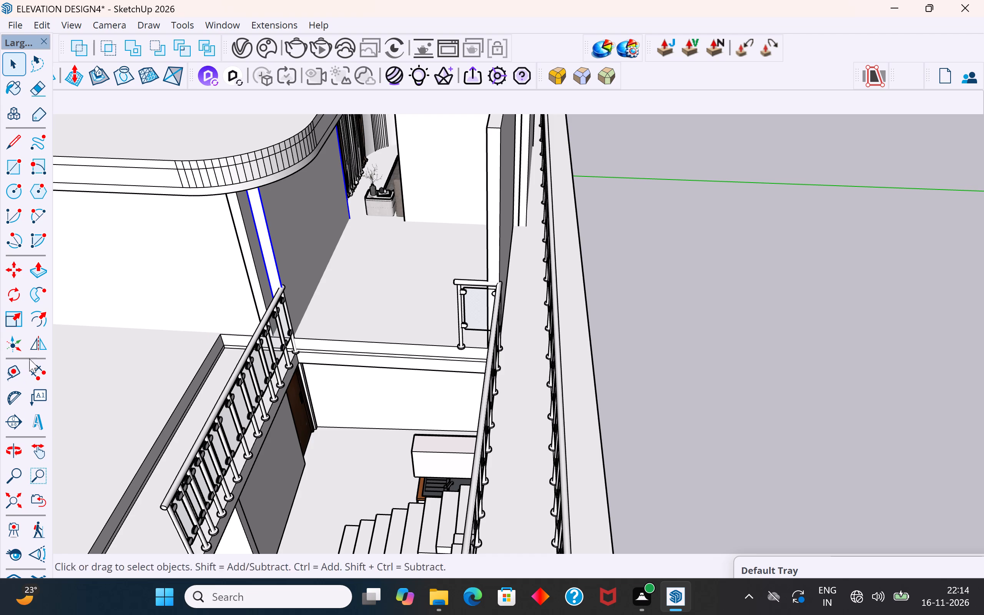
left_click(10, 290)
scroll(262, 316, "up", 8)
scroll(311, 341, "up", 1)
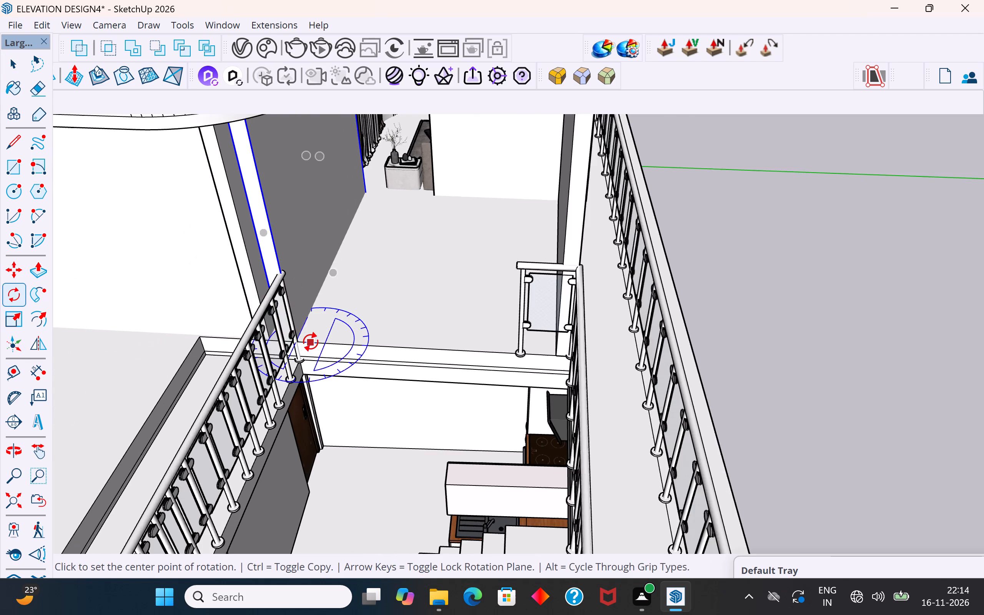
scroll(311, 341, "up", 10)
middle_click_drag(360, 311, 241, 371)
scroll(286, 318, "up", 4)
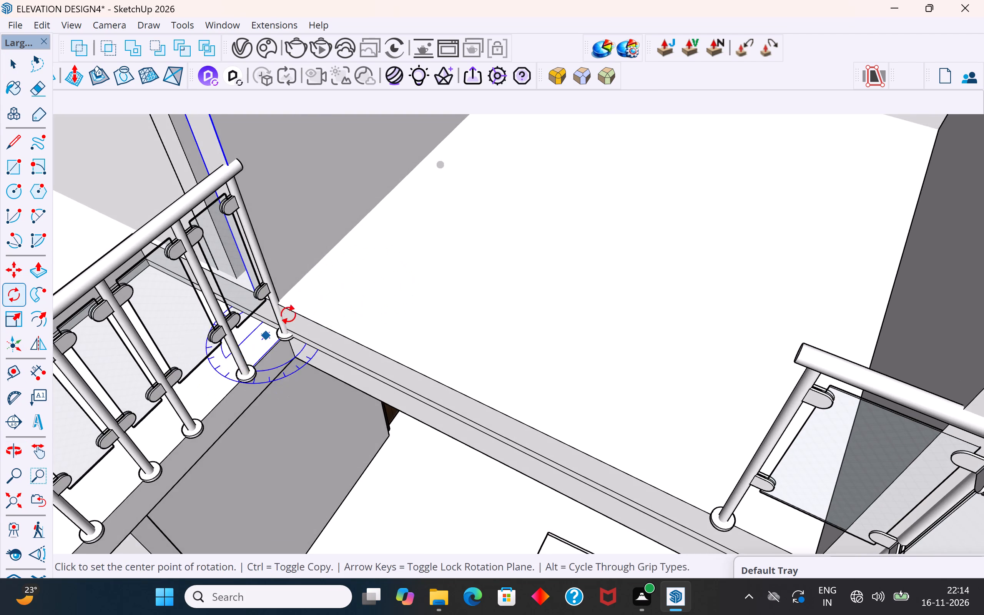
middle_click_drag(299, 307, 228, 329)
scroll(293, 253, "up", 6)
middle_click_drag(300, 249, 226, 283)
scroll(286, 233, "up", 3)
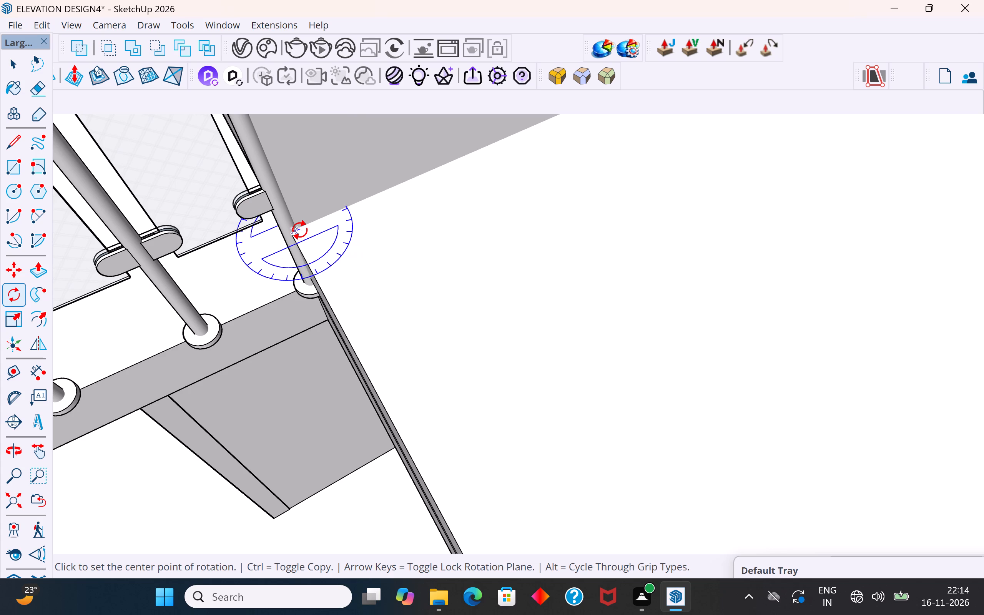
left_click(300, 229)
scroll(300, 229, "down", 19)
middle_click_drag(300, 229, 371, 218)
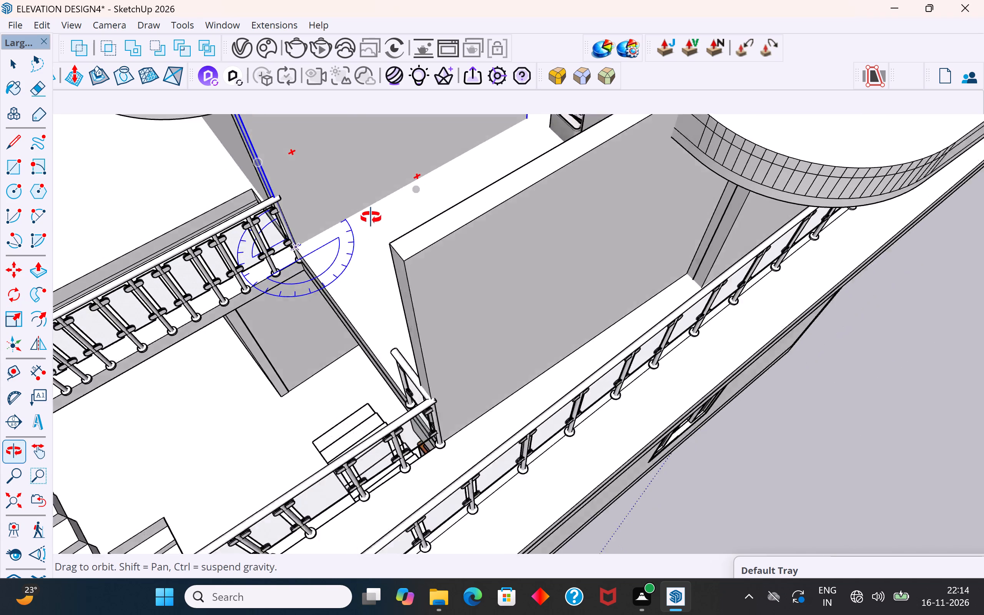
middle_click_drag(371, 218, 382, 215)
left_click(464, 147)
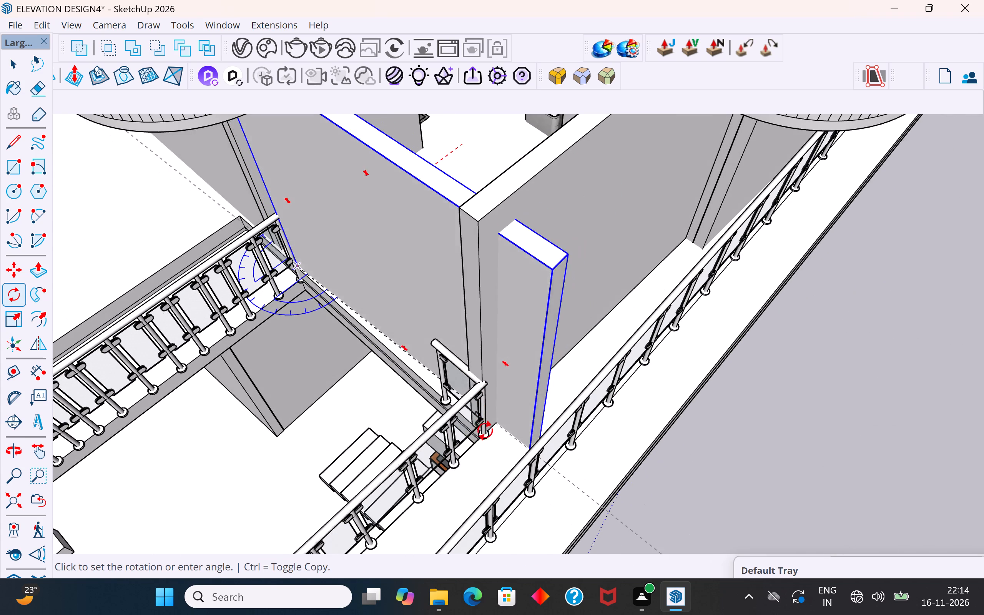
left_click(488, 444)
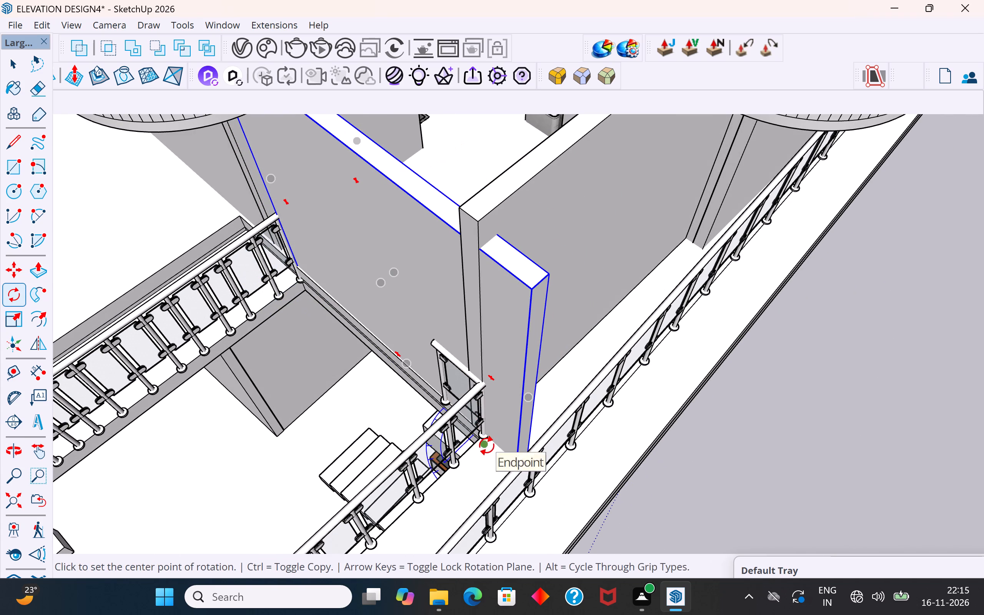
left_click(15, 58)
scroll(561, 431, "down", 6)
left_click(728, 442)
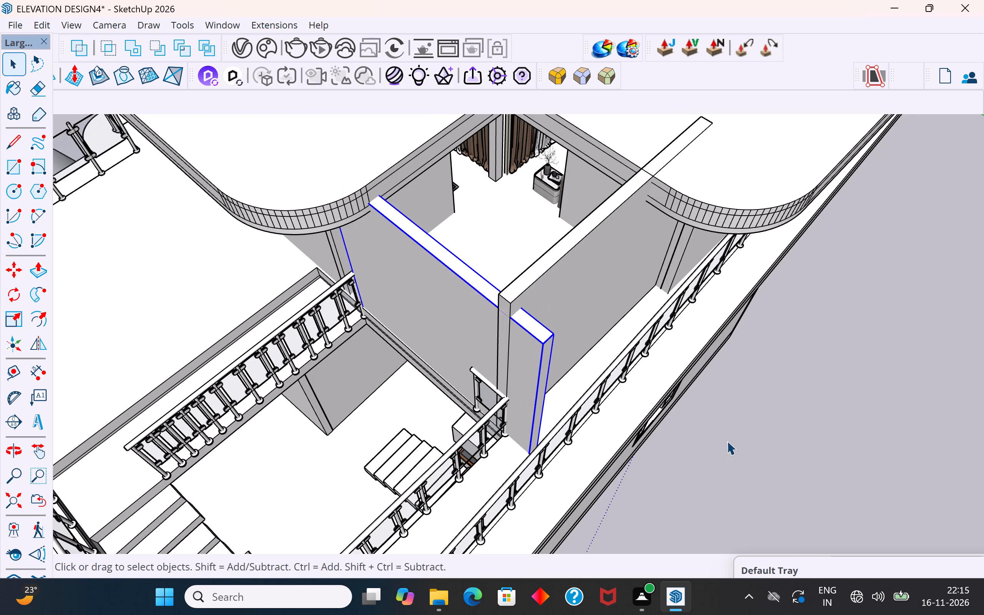
Open the rotated panel group, push its overhanging end face back to meet the original panel, and leave the group.
middle_click_drag(721, 434, 781, 319)
scroll(777, 319, "up", 1)
scroll(658, 437, "down", 5)
middle_click_drag(669, 395, 682, 357)
scroll(581, 279, "up", 4)
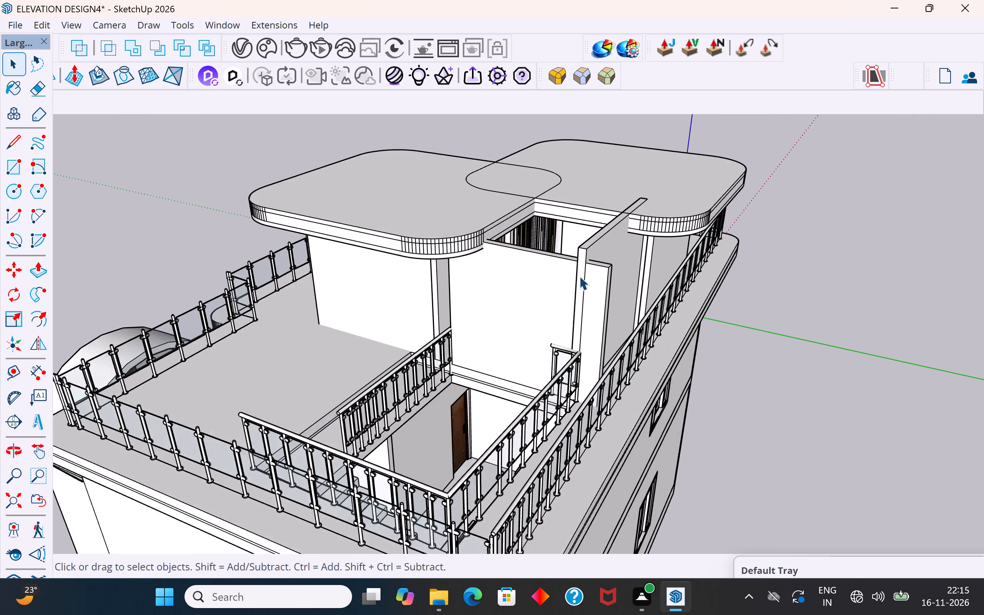
scroll(612, 283, "up", 1)
middle_click_drag(610, 281, 535, 268)
scroll(534, 263, "up", 4)
left_click(541, 270)
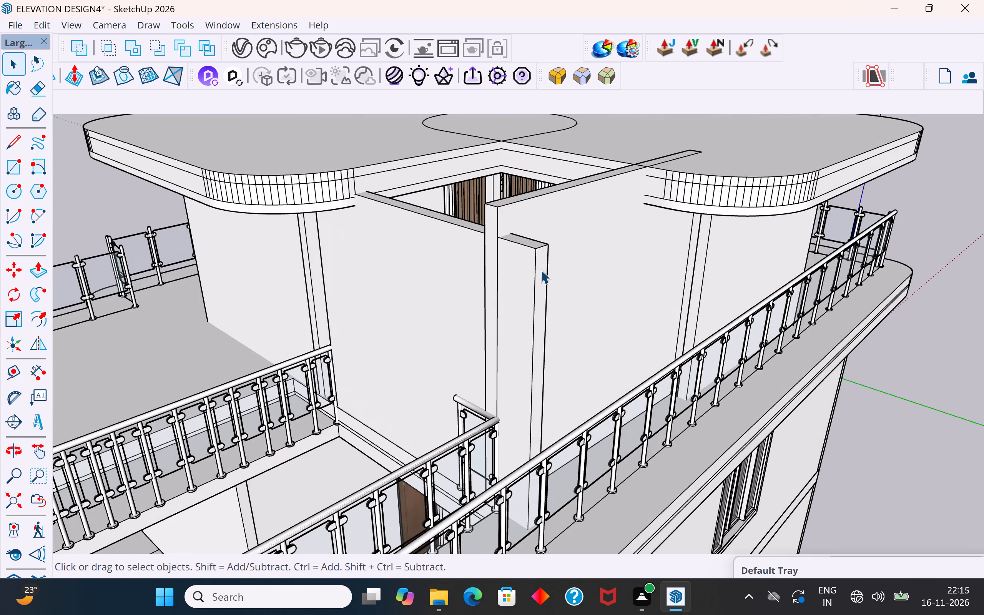
double_click(541, 270)
left_click(540, 283)
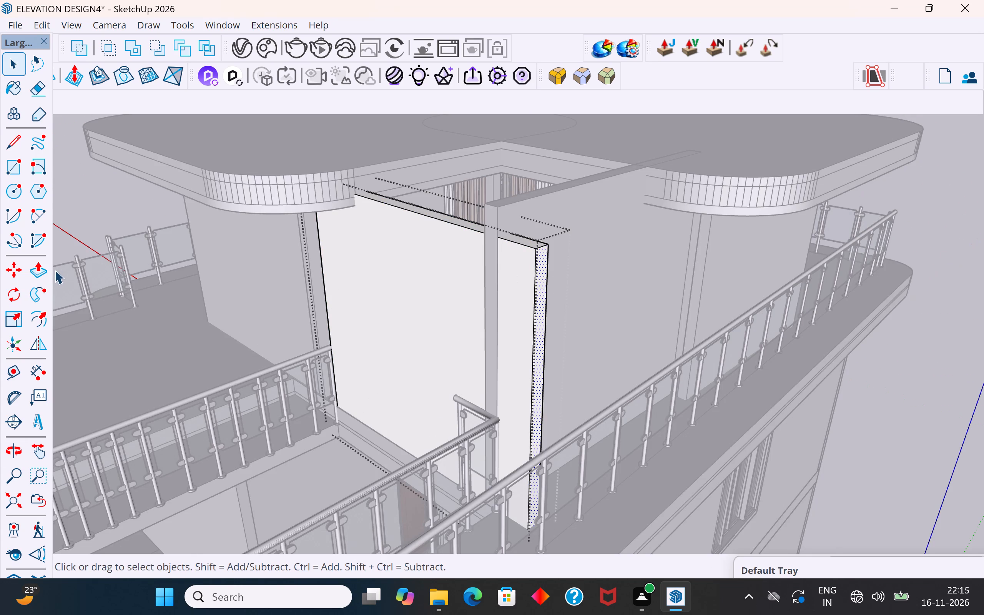
left_click(42, 271)
left_click(533, 314)
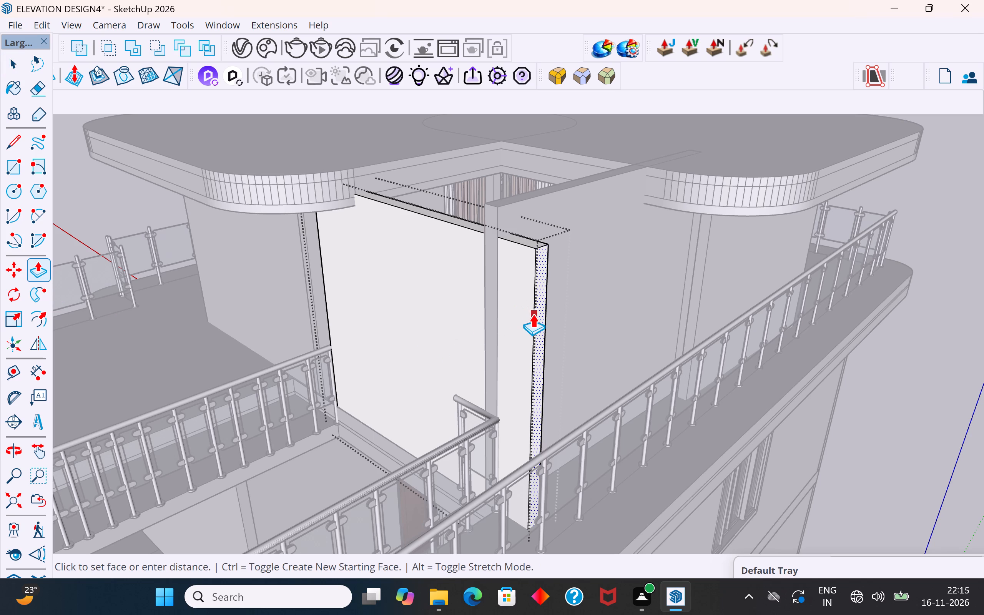
left_click(487, 287)
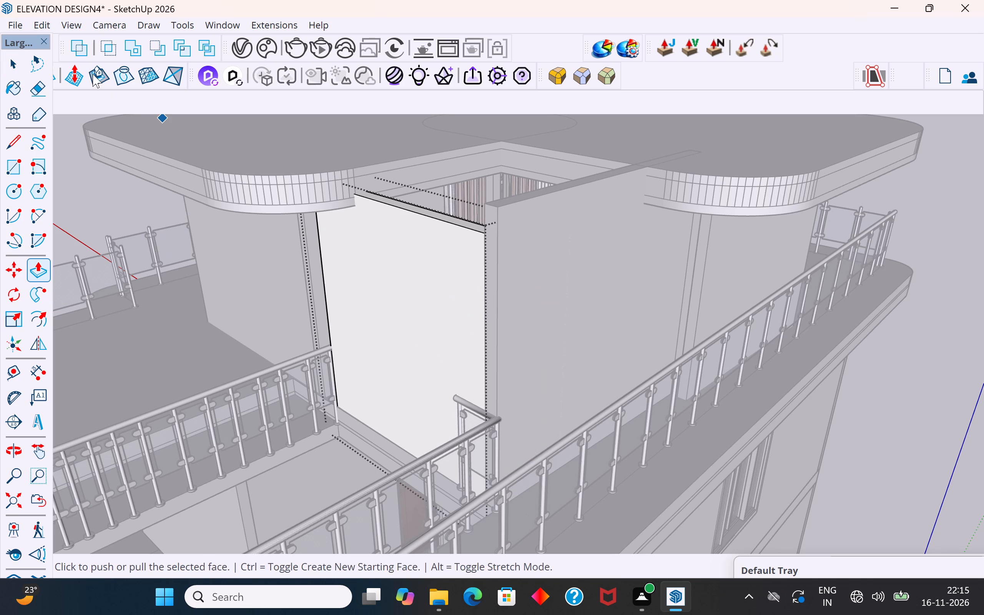
left_click(17, 61)
left_click(85, 208)
Open the original panel group, push its top face down level with the crossing panel's top, and leave the group.
scroll(568, 328, "down", 4)
middle_click_drag(572, 328, 642, 384)
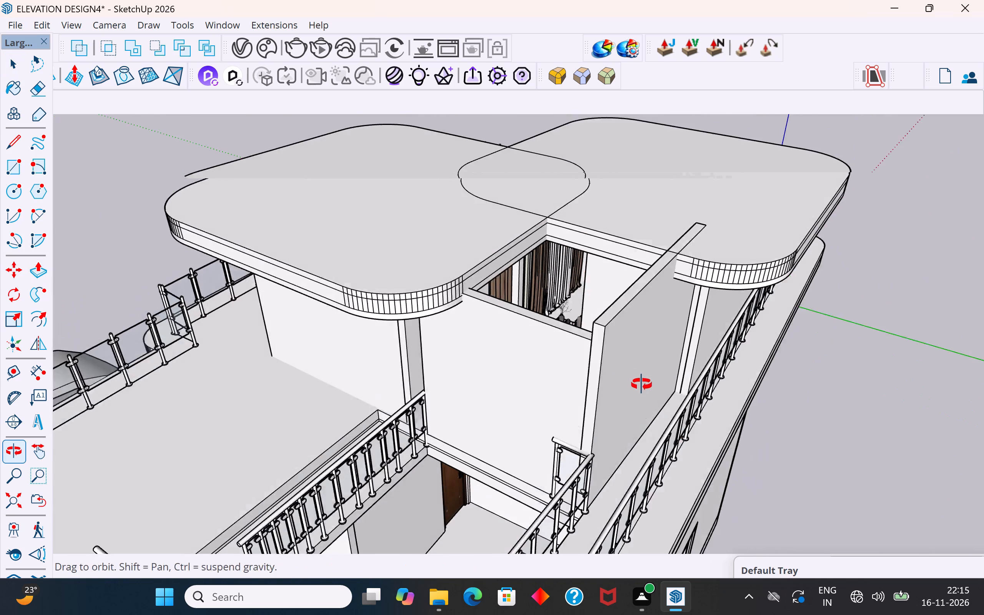
middle_click_drag(642, 384, 651, 389)
scroll(662, 312, "up", 3)
left_click(666, 326)
scroll(666, 326, "up", 5)
left_click(675, 293)
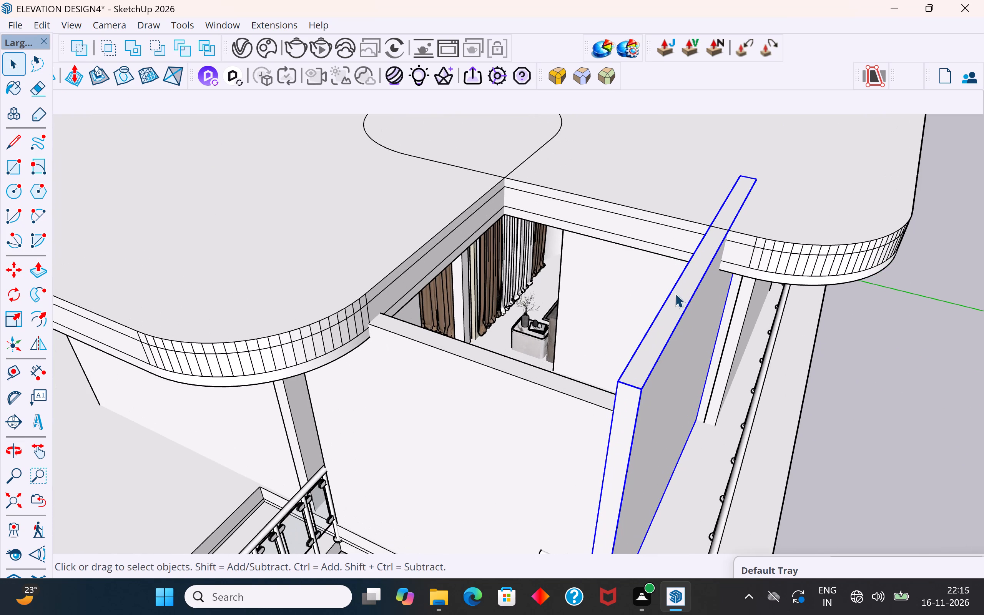
double_click(680, 287)
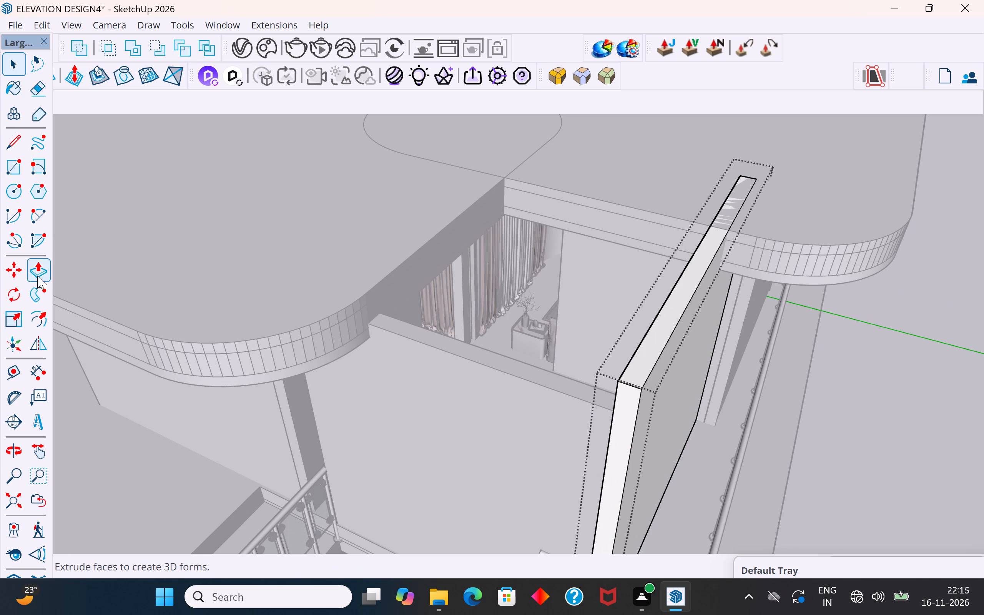
left_click(39, 271)
left_click(644, 342)
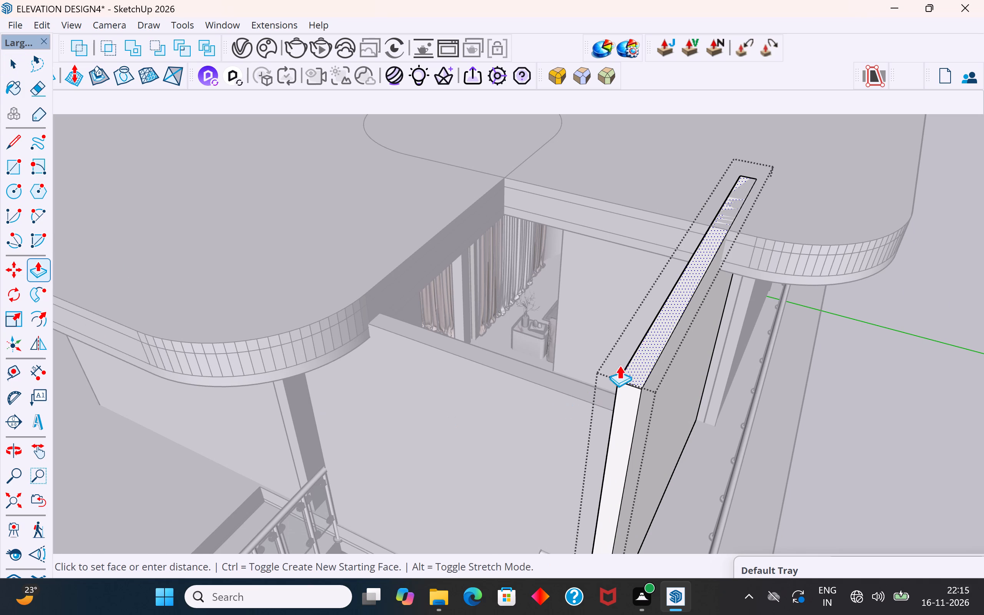
left_click(607, 403)
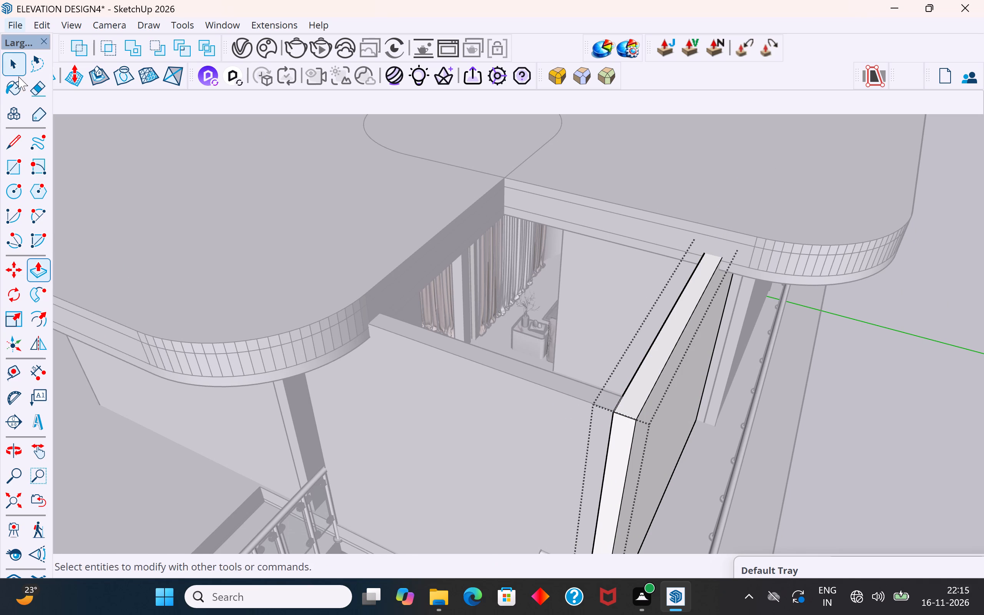
left_click(21, 65)
left_click(881, 389)
scroll(711, 425, "down", 5)
middle_click_drag(715, 387, 580, 215)
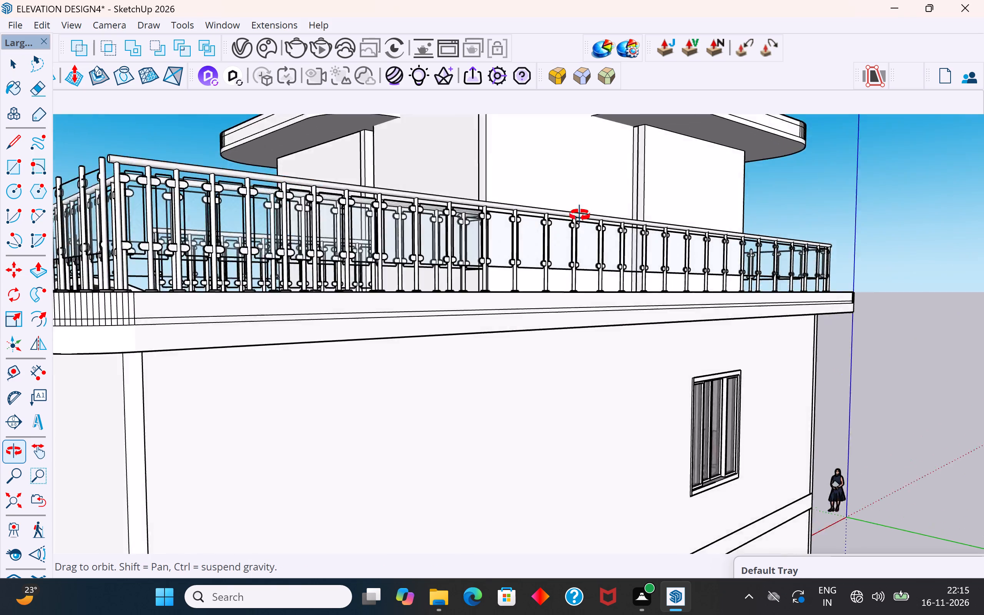
Open the outer wall panel group beside the parapet railing, push its top face down to the roof slab's bottom edge, and leave the group.
middle_click_drag(580, 215, 592, 312)
scroll(579, 258, "up", 6)
middle_click_drag(555, 255, 563, 220)
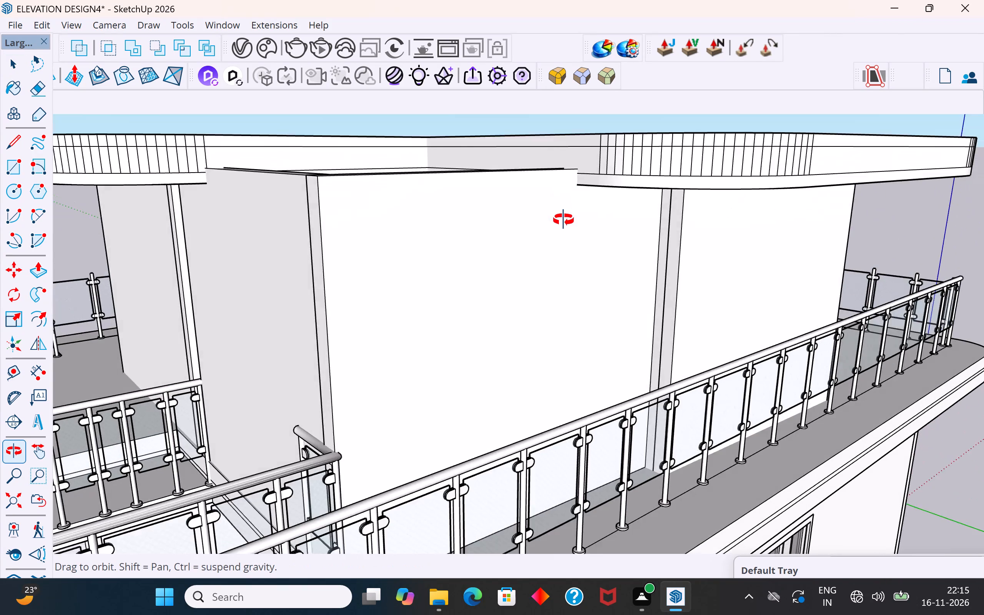
middle_click_drag(563, 220, 613, 278)
scroll(613, 267, "up", 2)
left_click(620, 260)
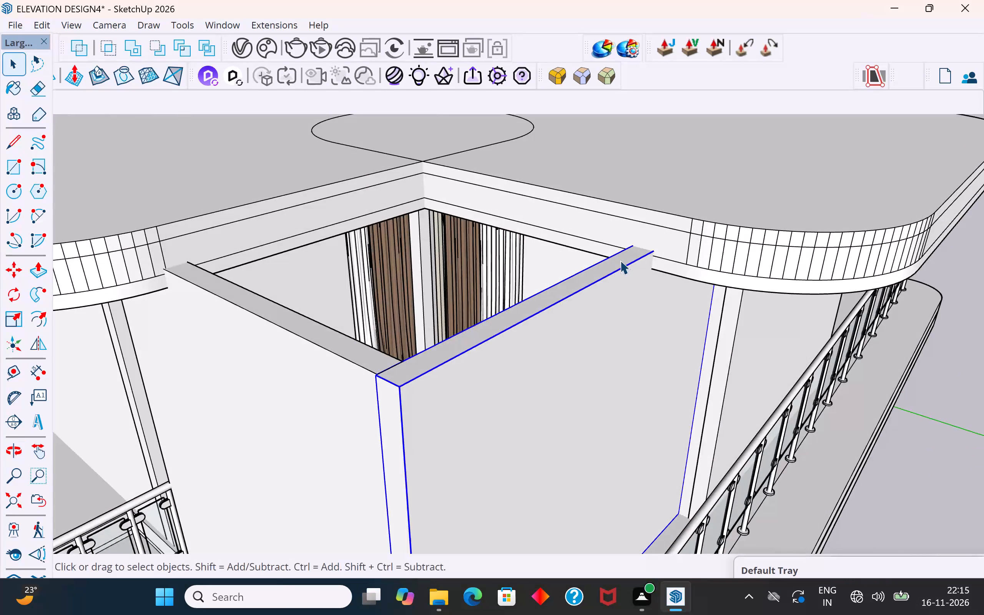
double_click(620, 260)
left_click(620, 260)
left_click(620, 260)
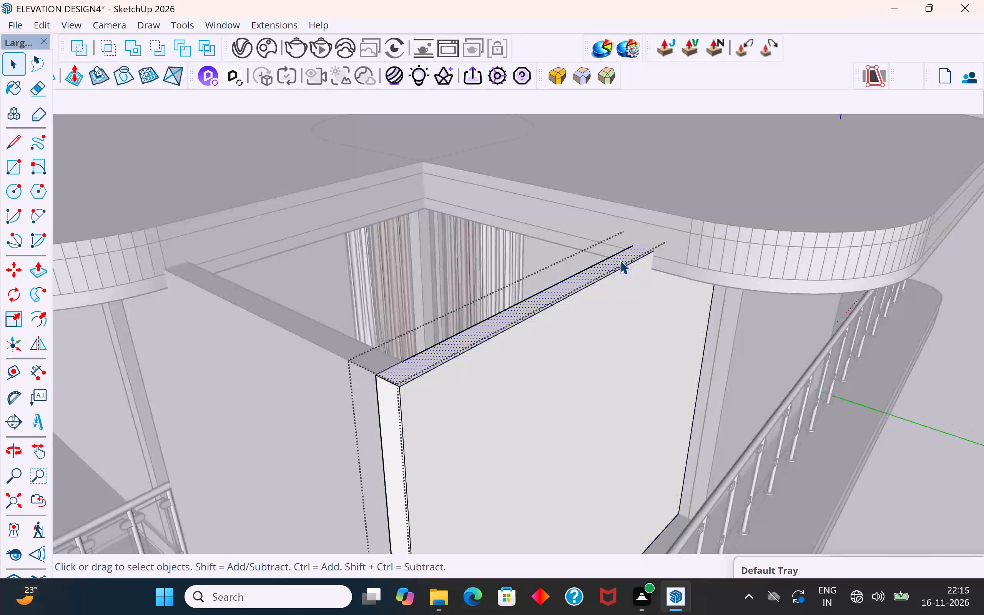
left_click(43, 273)
scroll(615, 288, "up", 1)
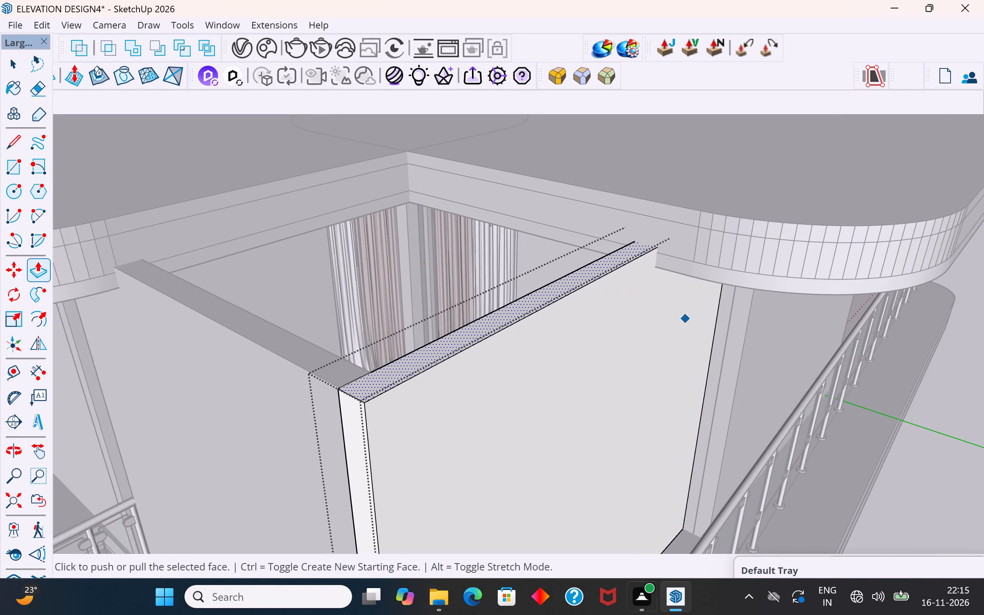
scroll(851, 340, "up", 2)
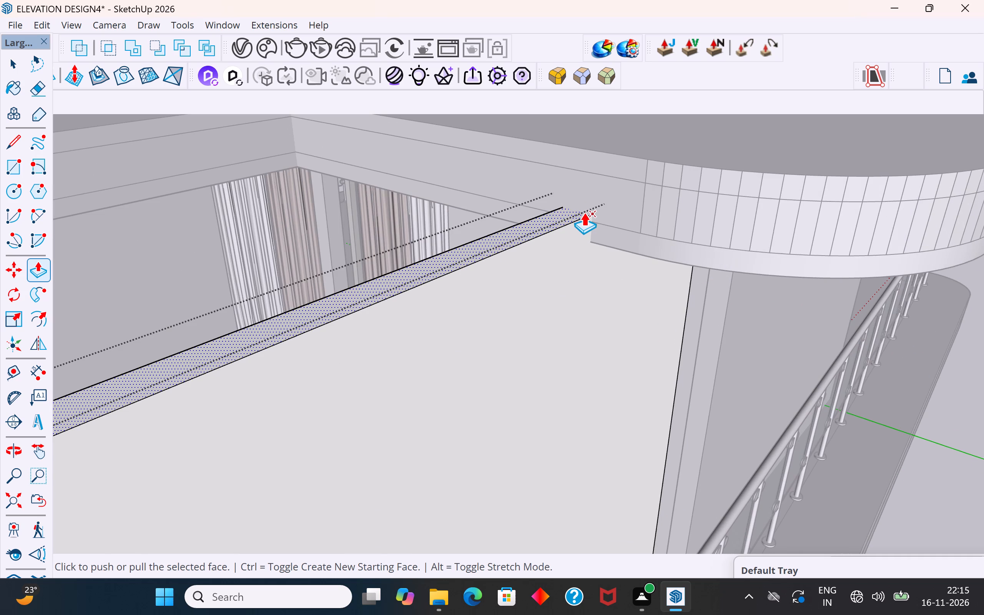
left_click(584, 212)
left_click(591, 238)
scroll(634, 260, "down", 6)
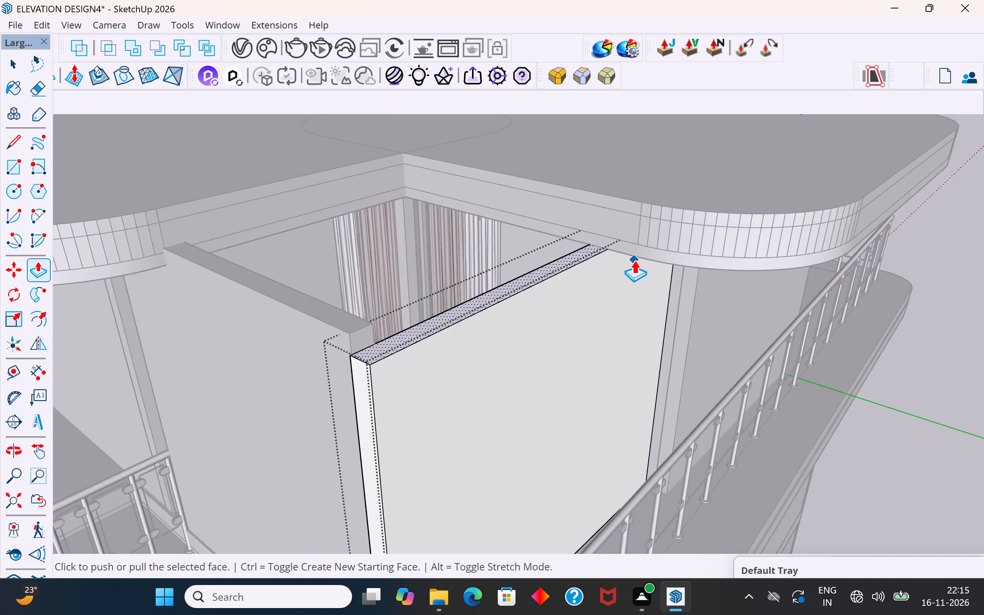
scroll(634, 260, "down", 4)
left_click(18, 54)
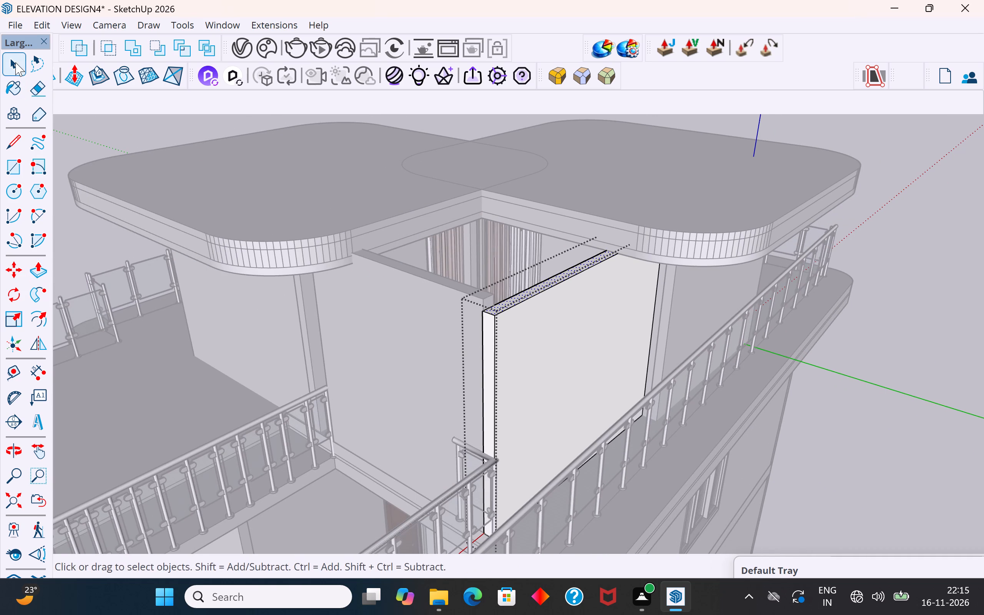
left_click(18, 57)
left_click(104, 138)
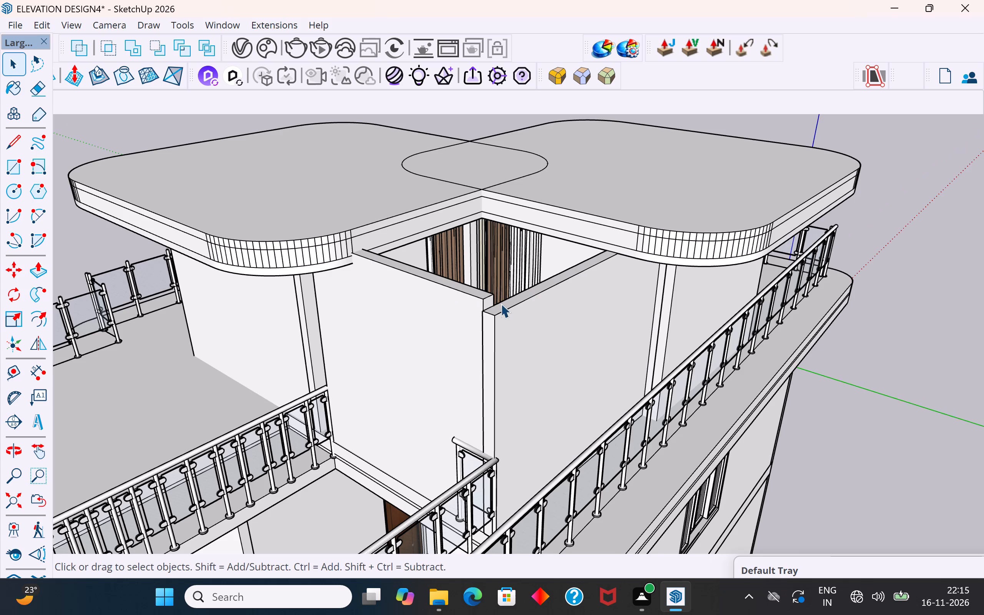
Open the crossing wall panel group, push its top face down level with the lowered panel's top, and leave the group.
middle_click_drag(500, 305, 527, 317)
scroll(527, 317, "up", 7)
left_click(525, 318)
double_click(525, 318)
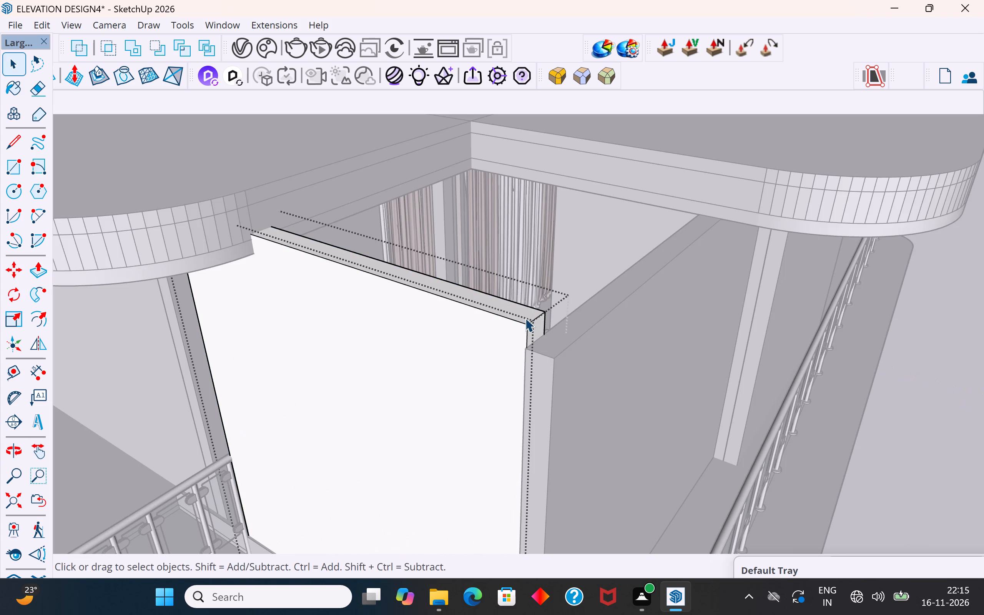
left_click(525, 316)
left_click(495, 301)
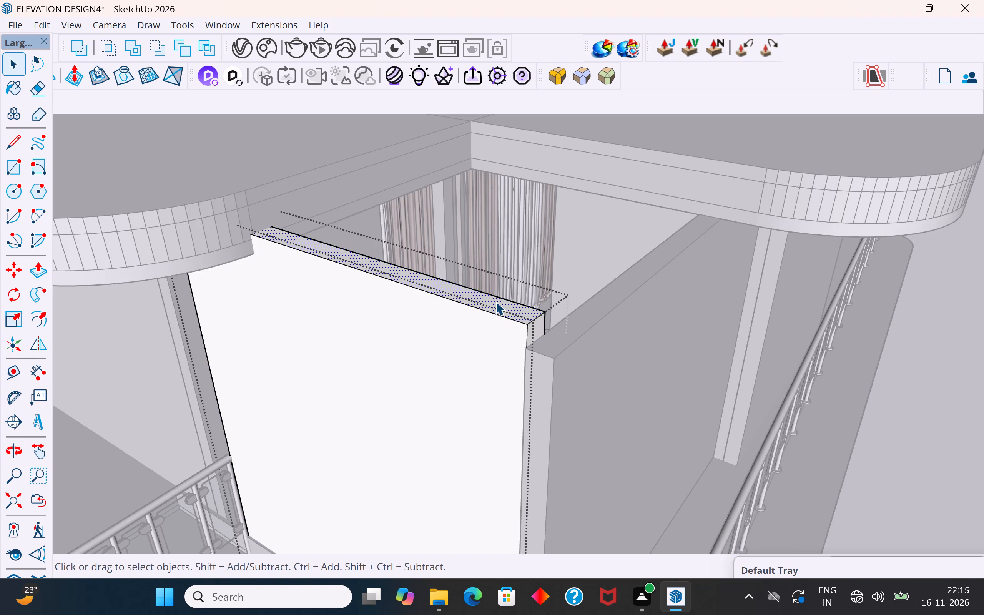
left_click(37, 270)
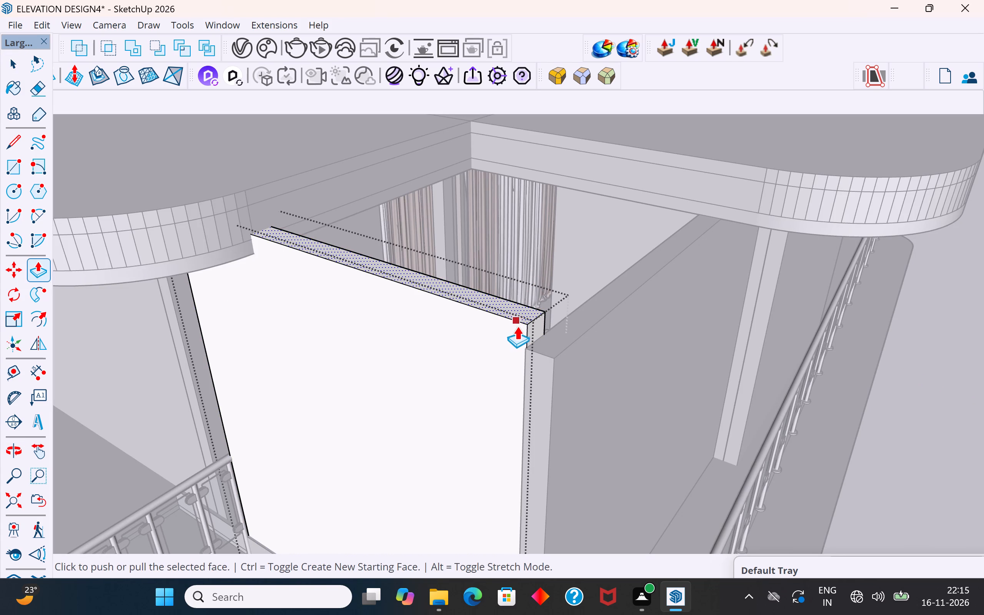
left_click(524, 326)
left_click(526, 351)
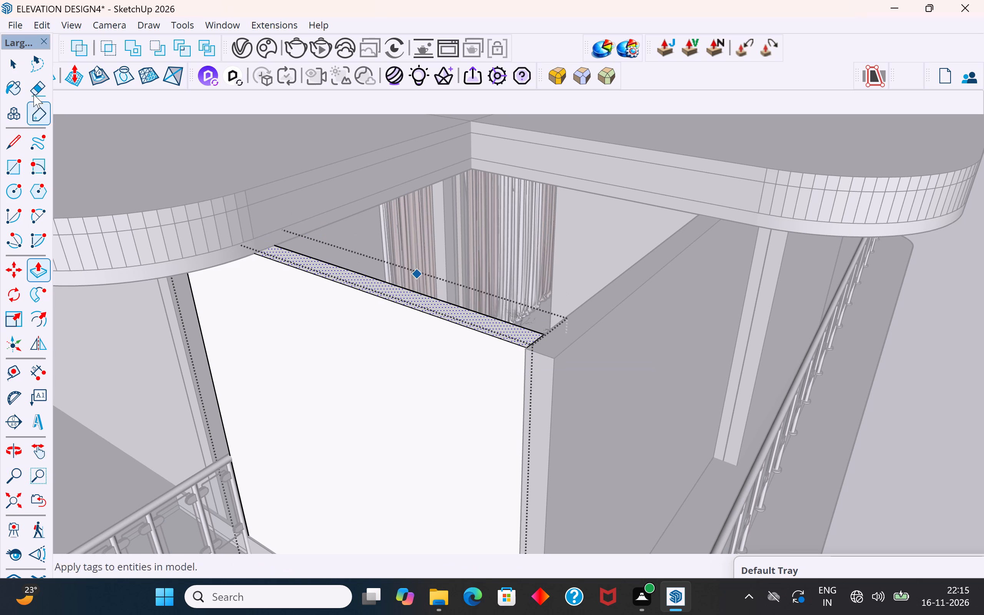
left_click(14, 57)
scroll(437, 256, "down", 9)
left_click(786, 376)
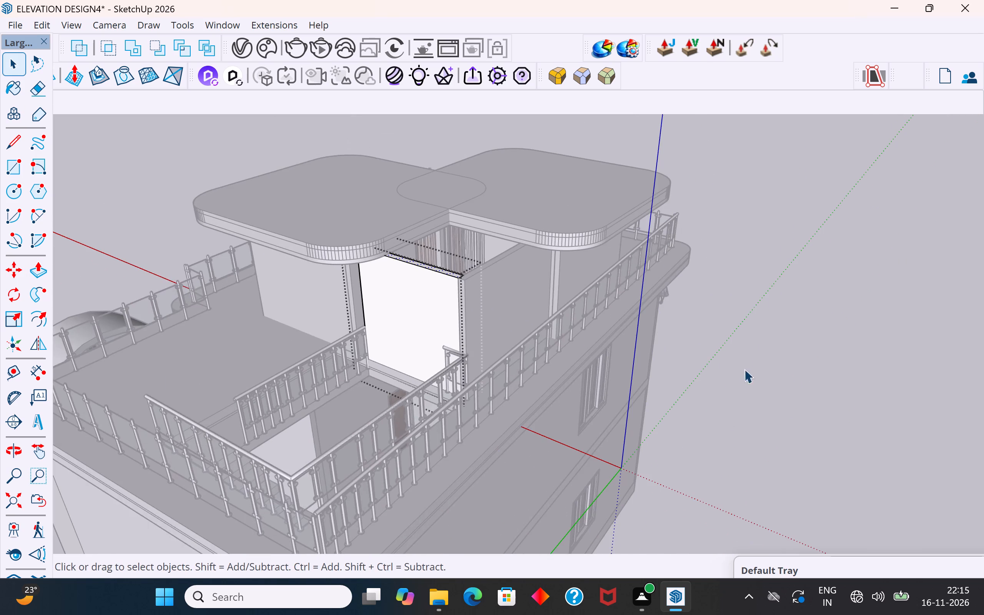
Examine the overlapping roof slabs and the open gap above the two wall panels from several sides.
scroll(539, 298, "up", 2)
middle_click_drag(524, 287, 741, 306)
middle_click_drag(703, 254, 696, 251)
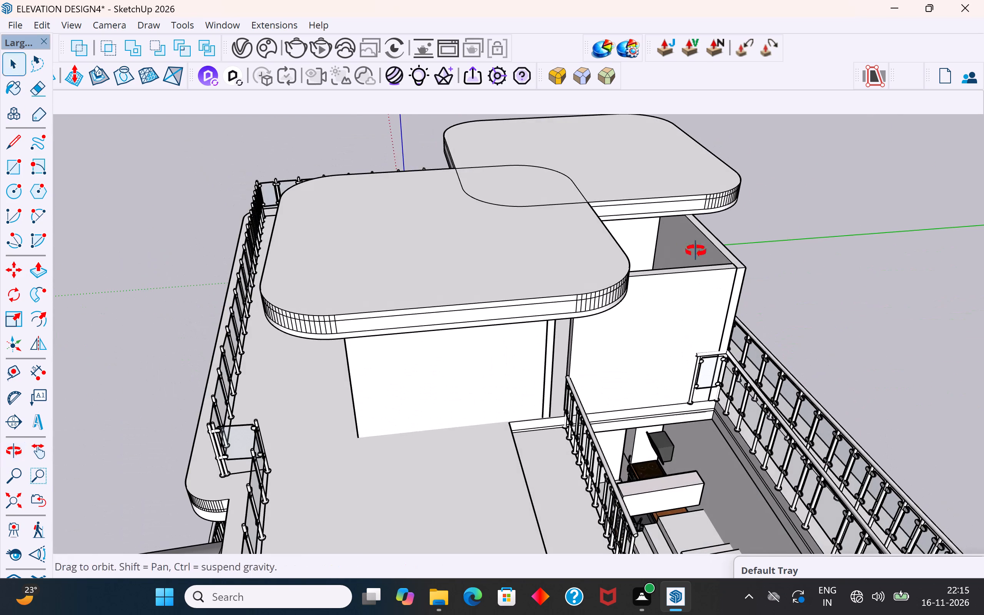
middle_click_drag(696, 251, 526, 238)
scroll(521, 230, "up", 3)
middle_click_drag(526, 227, 567, 309)
scroll(567, 309, "up", 1)
scroll(483, 248, "down", 5)
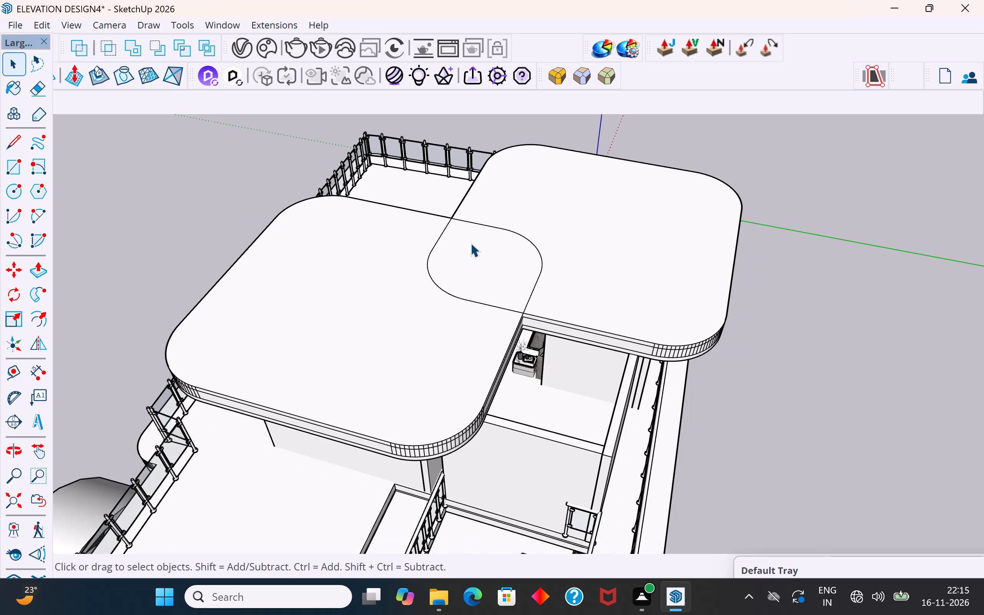
scroll(482, 257, "down", 5)
middle_click_drag(592, 415, 573, 289)
scroll(487, 353, "up", 3)
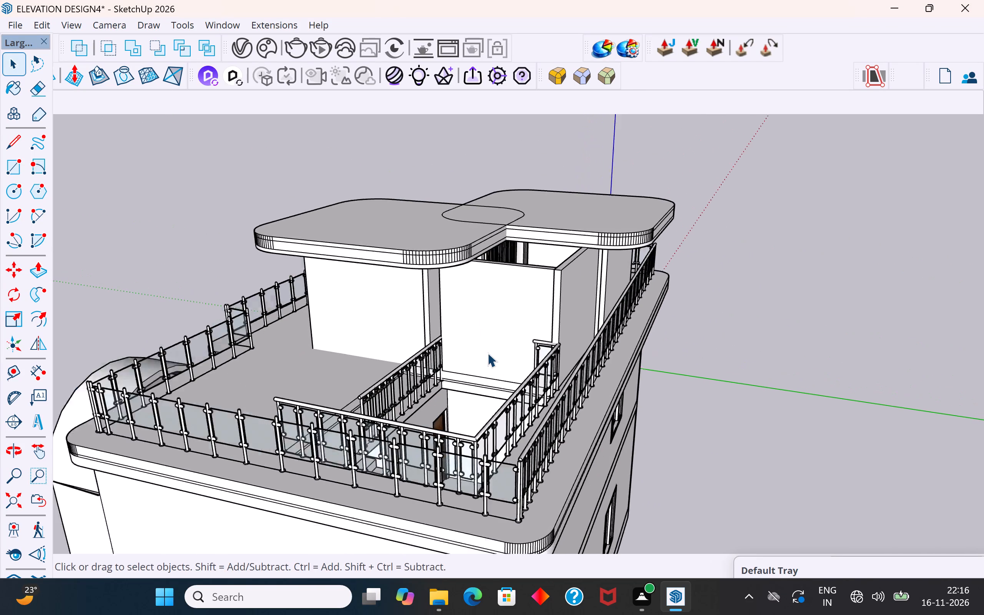
Explode the stair opening's railing group that runs into the wall panels' corner, and deselect it.
middle_click_drag(517, 369, 612, 383)
scroll(629, 362, "up", 3)
middle_click_drag(623, 364, 597, 446)
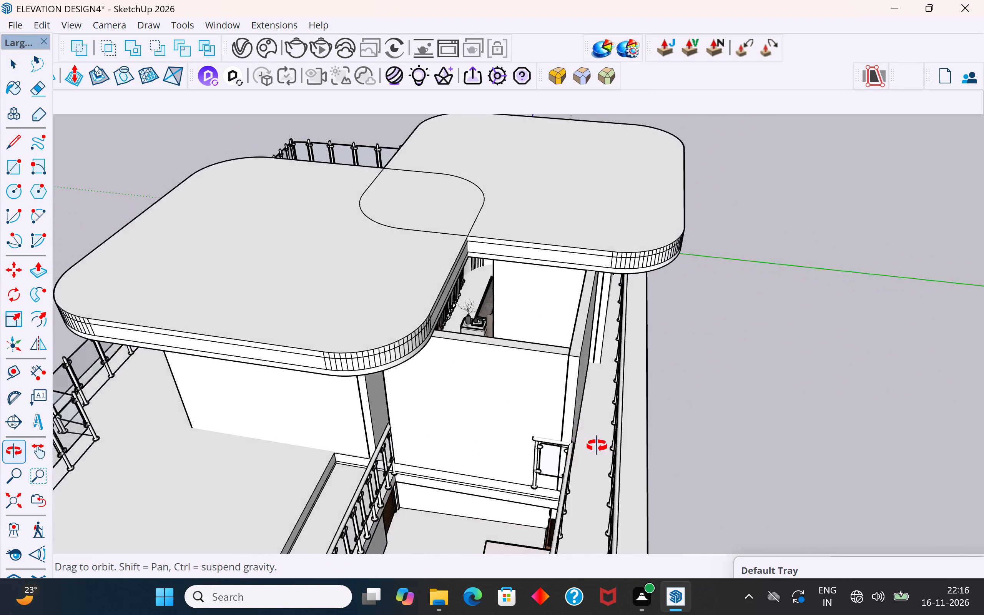
middle_click_drag(597, 446, 601, 448)
scroll(601, 455, "up", 3)
middle_click_drag(592, 462, 635, 448)
scroll(646, 436, "up", 3)
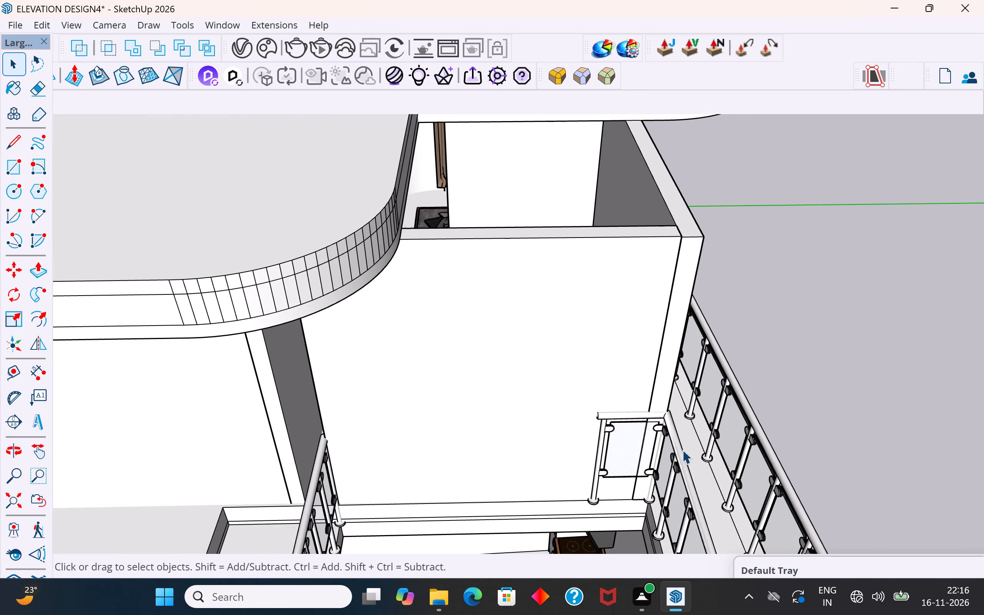
left_click(683, 450)
right_click(672, 422)
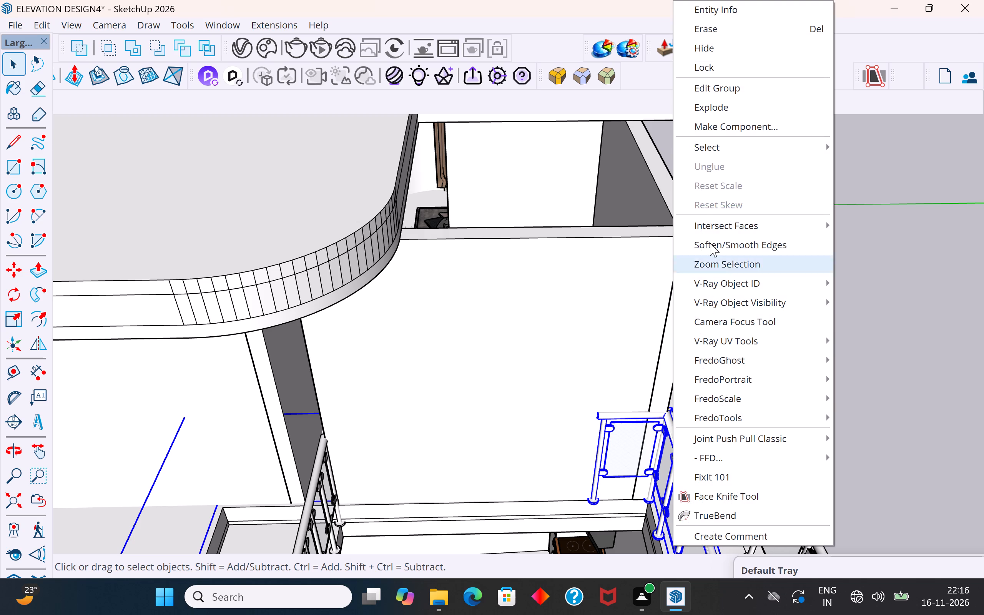
left_click(727, 100)
left_click(810, 223)
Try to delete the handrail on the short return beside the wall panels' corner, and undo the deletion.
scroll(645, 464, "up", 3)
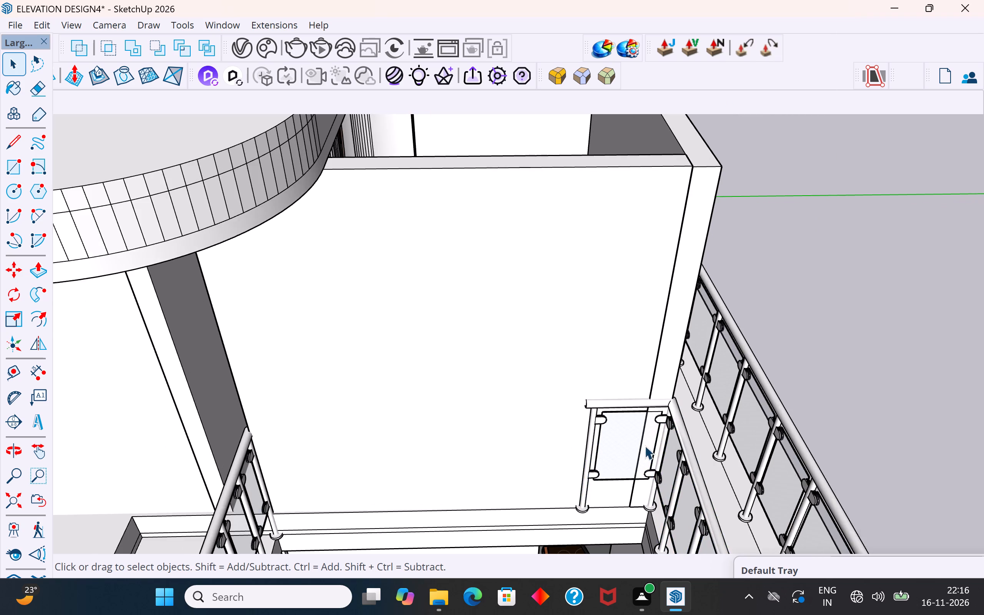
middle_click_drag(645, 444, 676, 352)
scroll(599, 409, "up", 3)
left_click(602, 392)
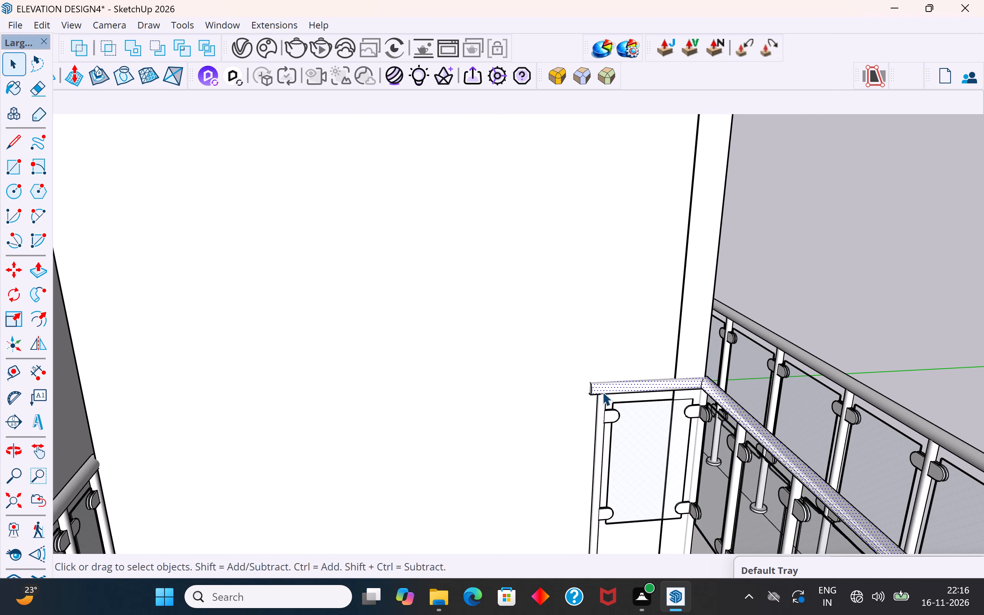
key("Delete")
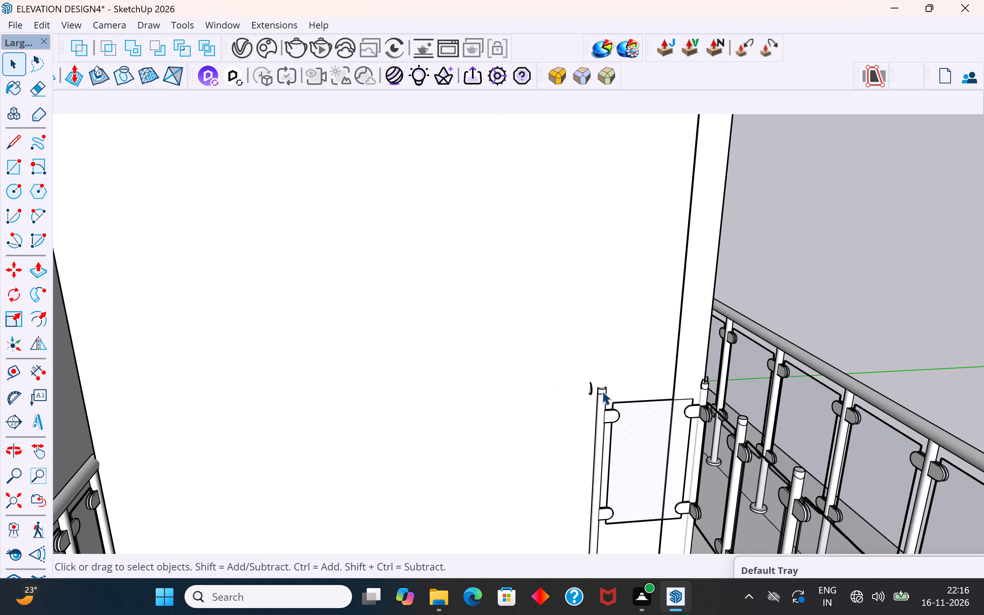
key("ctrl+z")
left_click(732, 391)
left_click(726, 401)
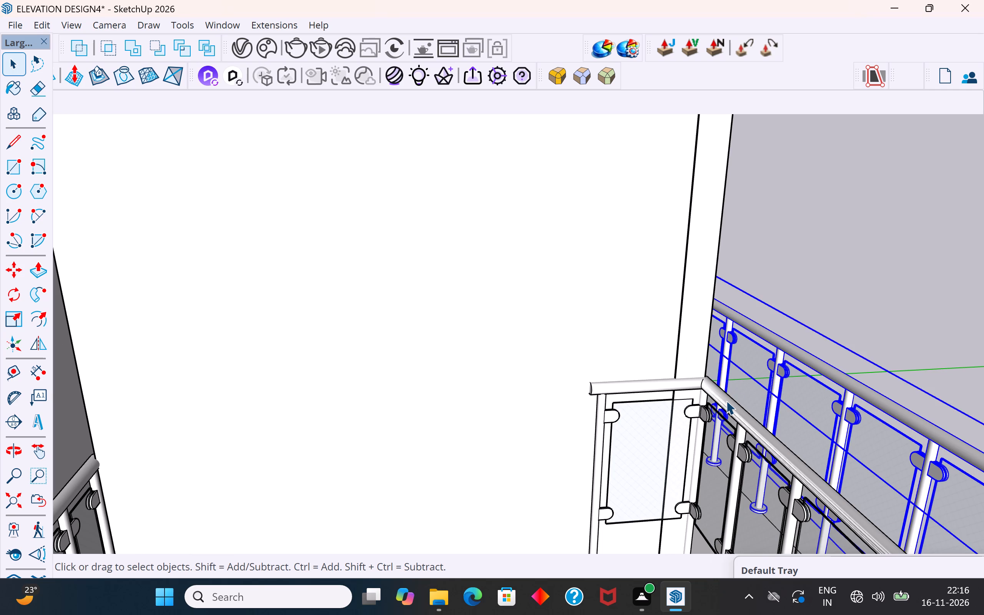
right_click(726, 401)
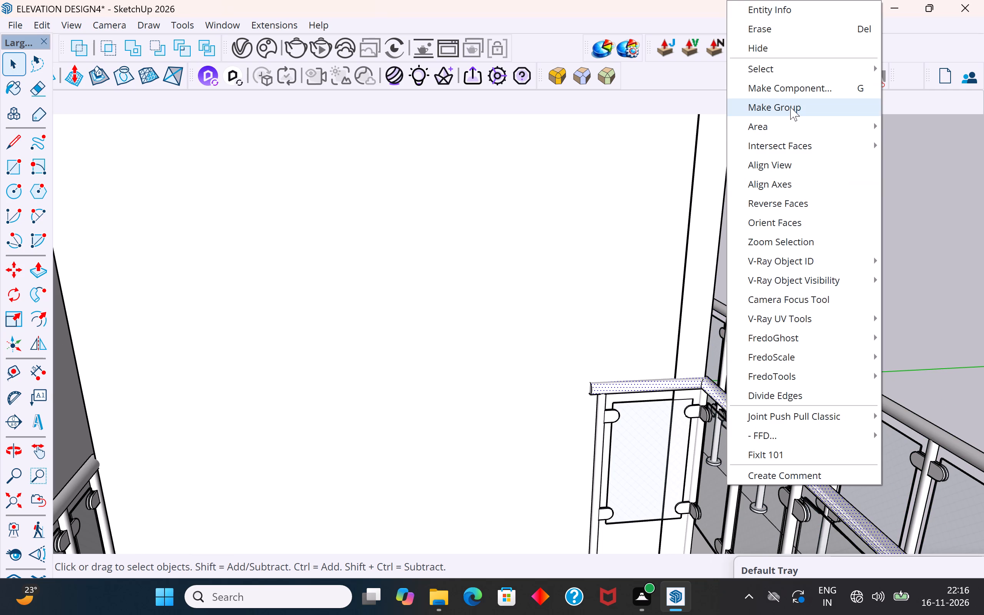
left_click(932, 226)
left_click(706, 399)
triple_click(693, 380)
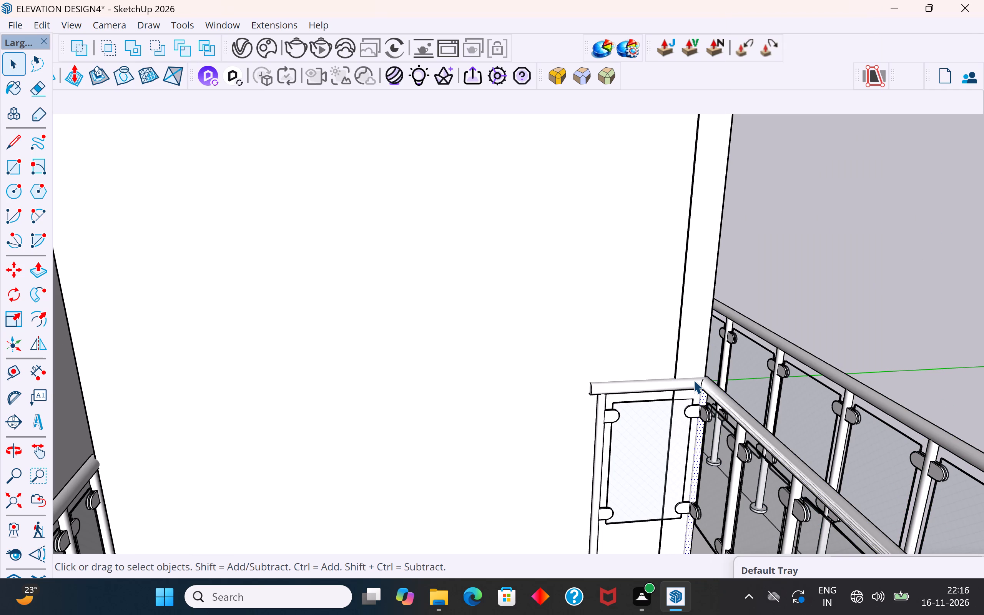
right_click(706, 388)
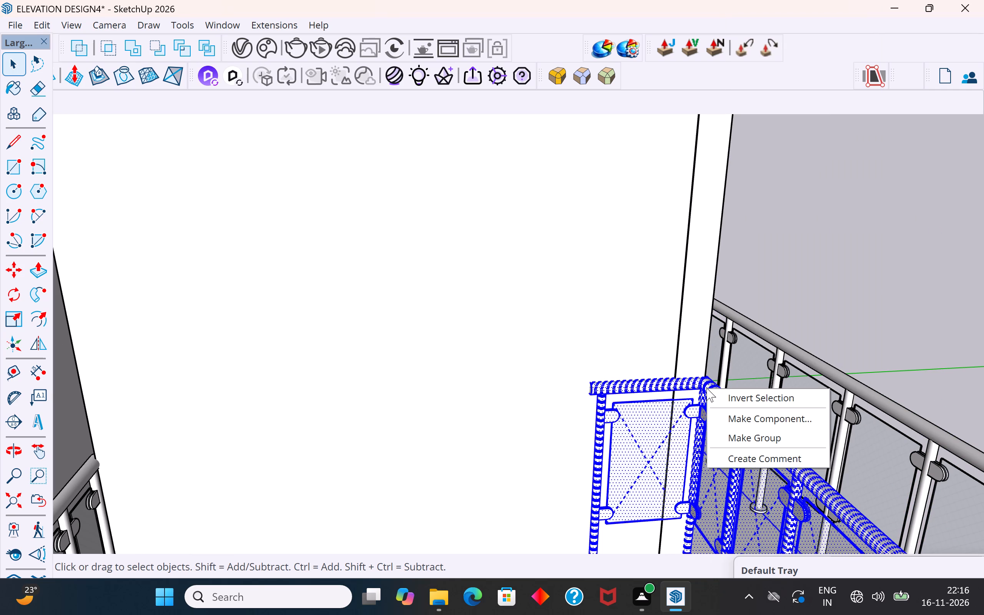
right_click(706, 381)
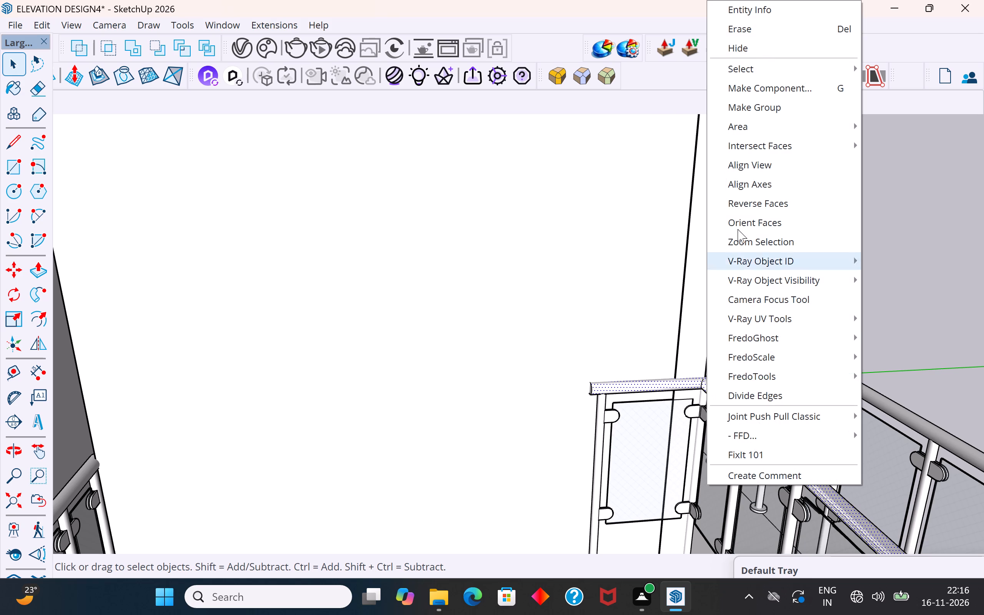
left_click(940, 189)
Draw a rectangle over the enclosed space, from the outer panel's top corner at the roof edge to the crossing panel's top edge.
scroll(707, 426, "down", 5)
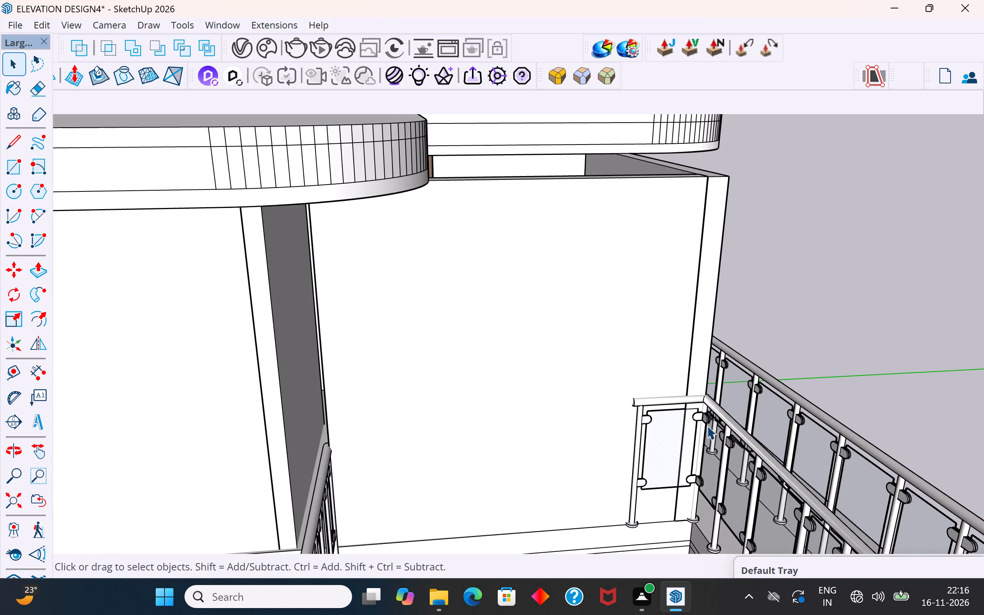
scroll(707, 426, "down", 1)
middle_click_drag(707, 426, 422, 614)
scroll(680, 354, "down", 2)
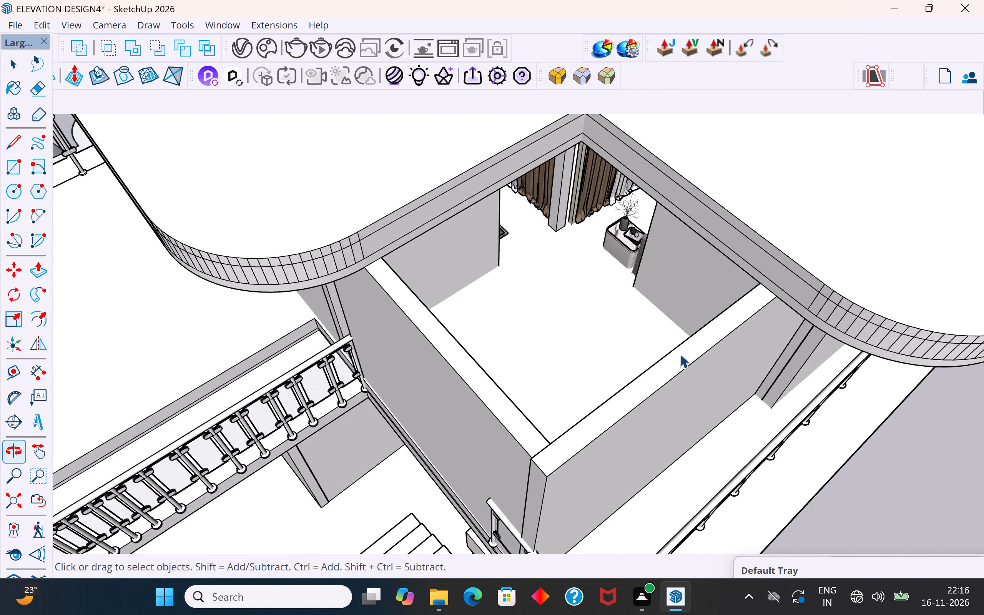
scroll(680, 354, "down", 2)
middle_click_drag(691, 360, 854, 339)
left_click(9, 174)
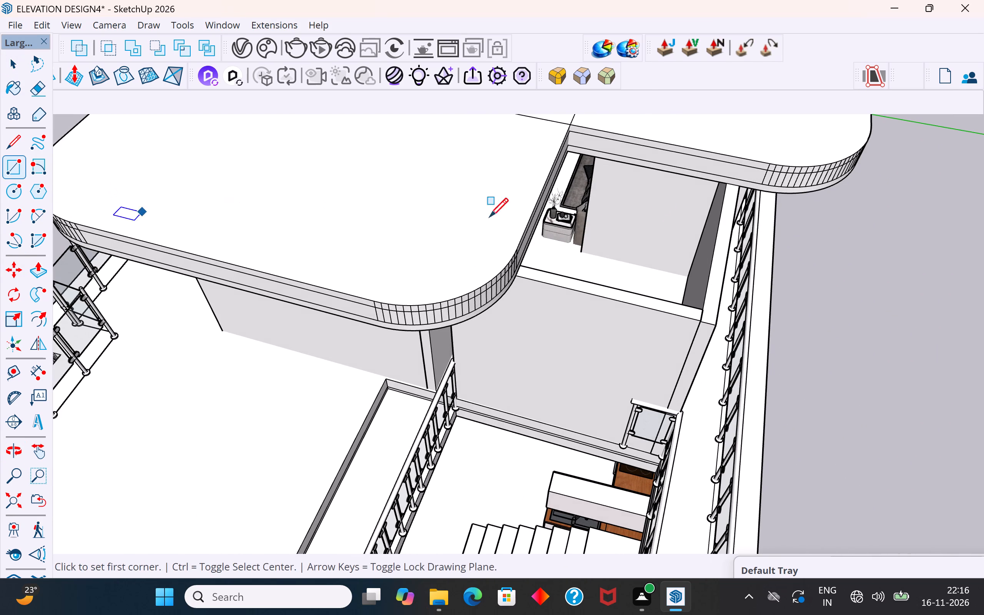
left_click(737, 186)
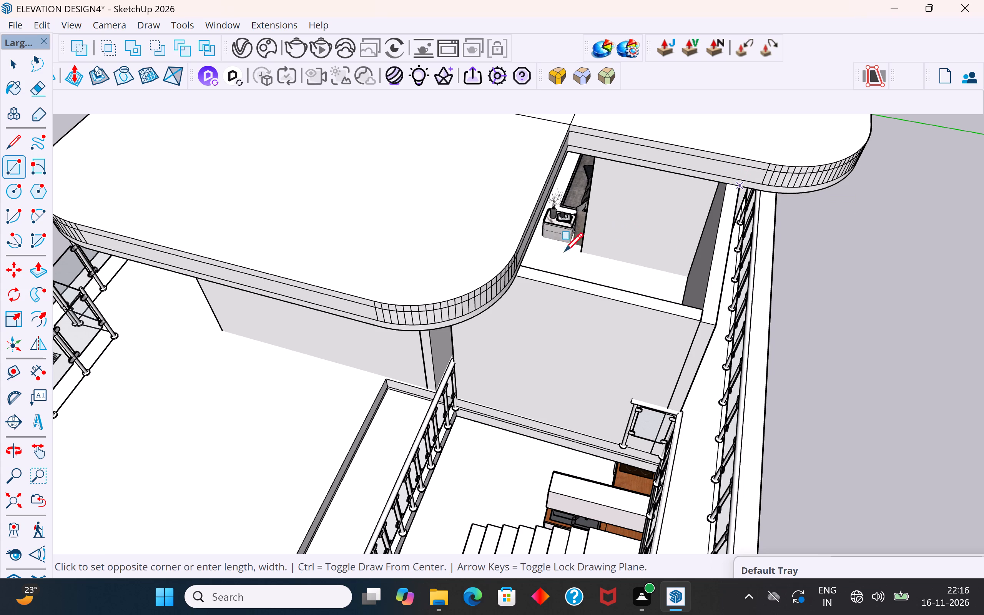
middle_click_drag(514, 276, 517, 206)
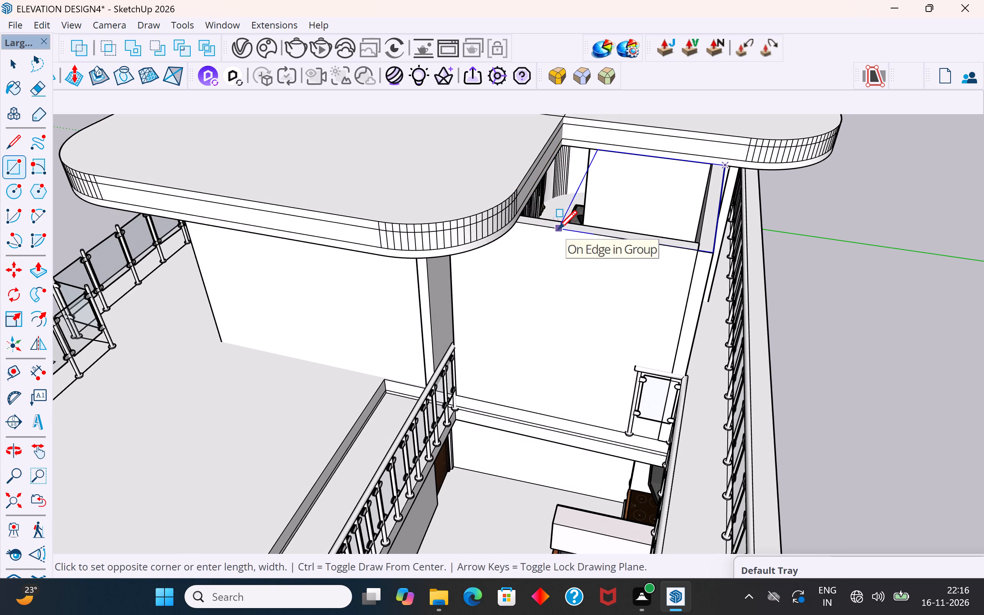
left_click(558, 231)
Extrude the rectangle over the enclosed space with Push/Pull into a slab, matching its height to the adjoining roof slab's edge, and deselect.
left_click(19, 61)
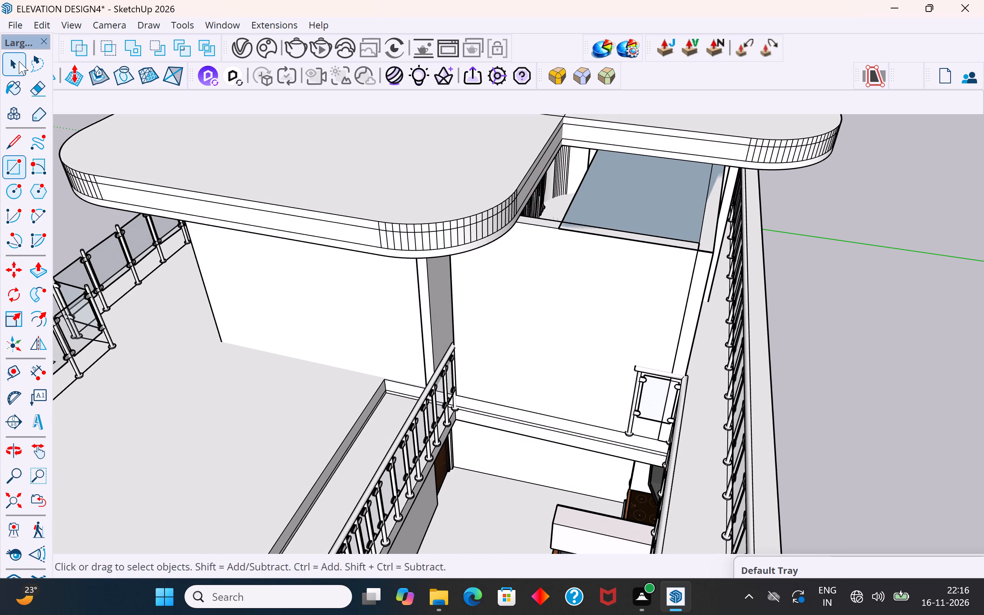
left_click(30, 271)
left_click(681, 165)
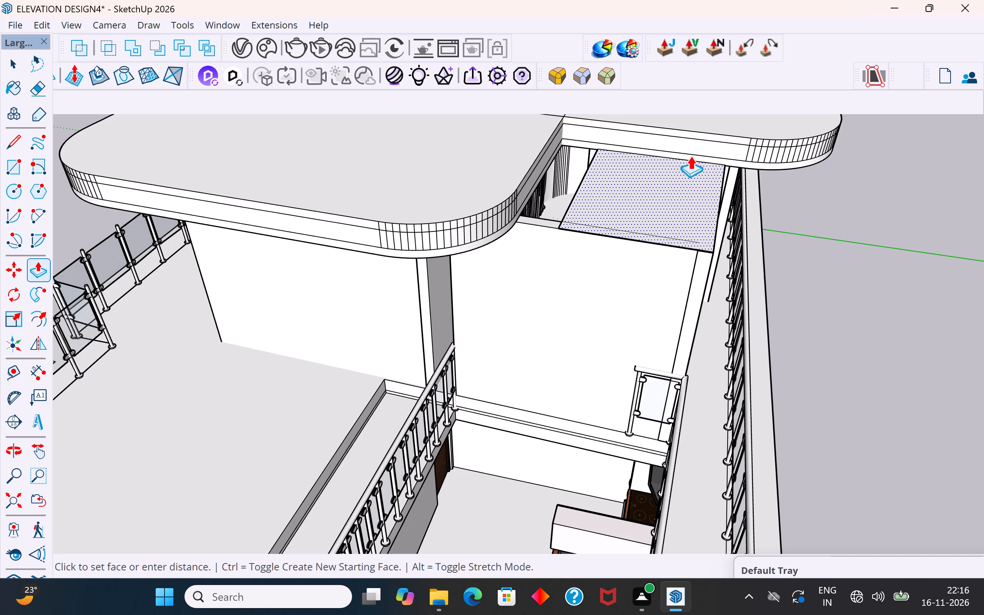
middle_click_drag(696, 153, 537, 168)
middle_click_drag(694, 220, 686, 214)
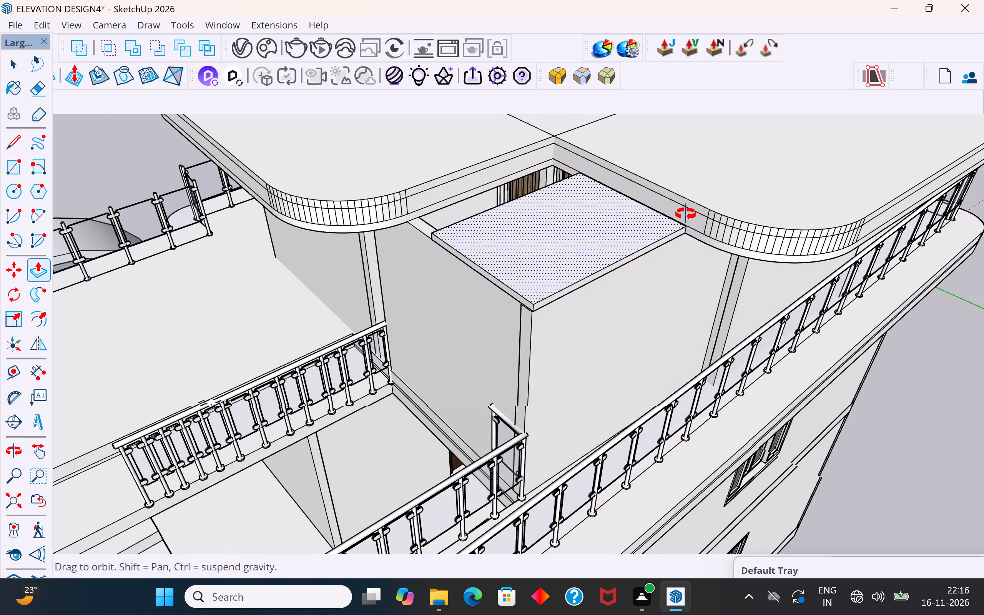
middle_click_drag(686, 214, 627, 194)
scroll(639, 213, "up", 2)
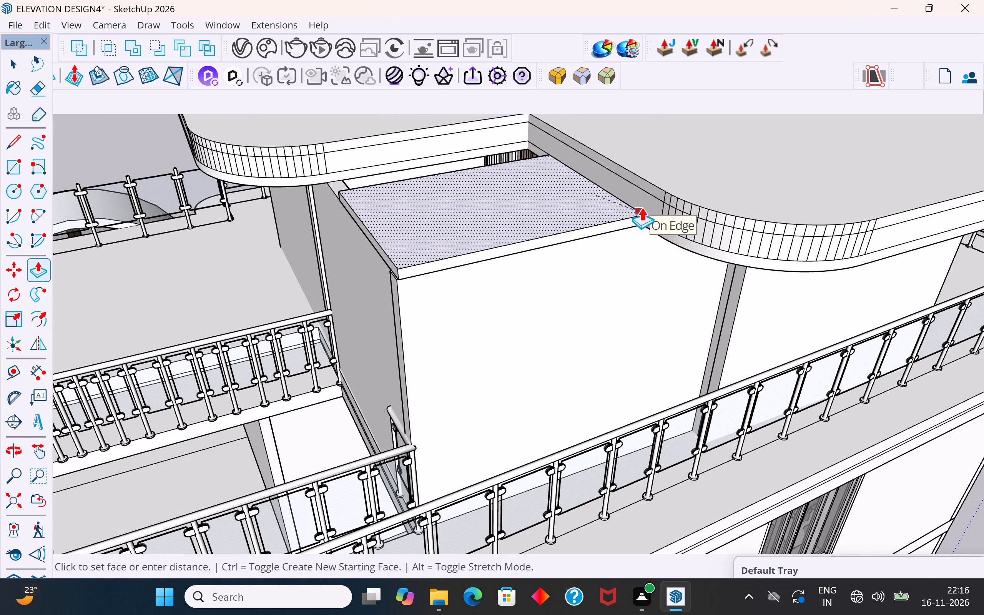
left_click(642, 207)
middle_click_drag(655, 244, 826, 213)
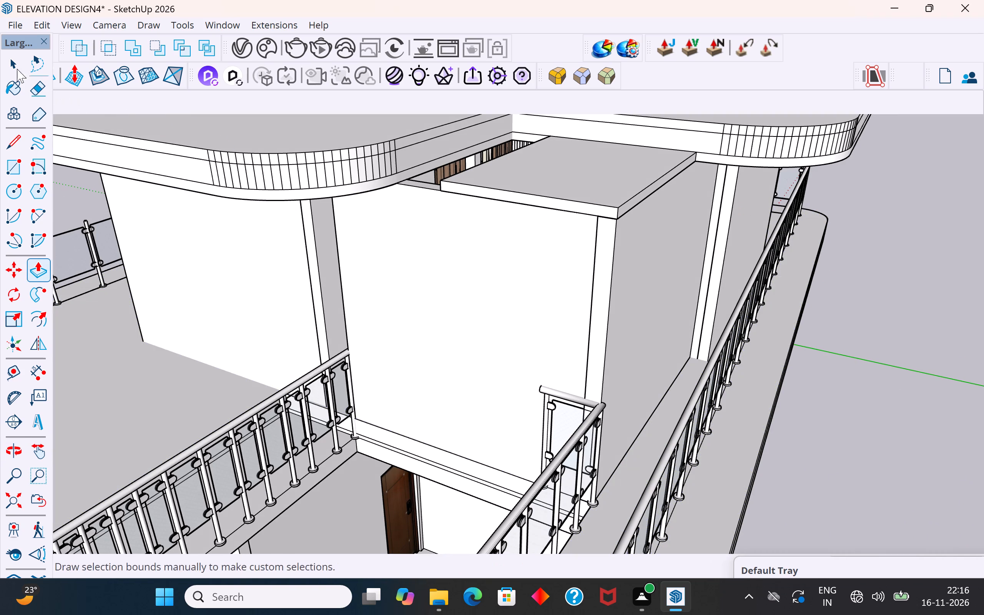
left_click(10, 63)
left_click(944, 313)
Extend the new slab's exposed end face with Push/Pull across the remaining opening to the neighbouring roof slab's curved edge, and deselect.
scroll(575, 355, "down", 1)
middle_click_drag(588, 362, 722, 386)
scroll(474, 229, "up", 4)
middle_click_drag(539, 207, 574, 199)
scroll(452, 421, "down", 6)
middle_click_drag(591, 237, 596, 190)
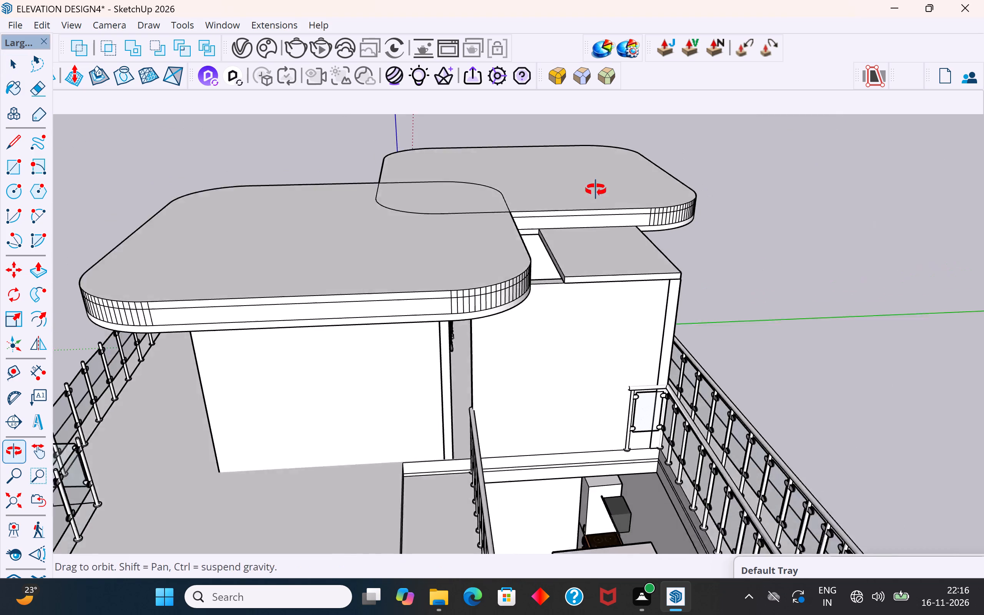
middle_click_drag(596, 190, 596, 189)
scroll(545, 248, "up", 14)
left_click(567, 236)
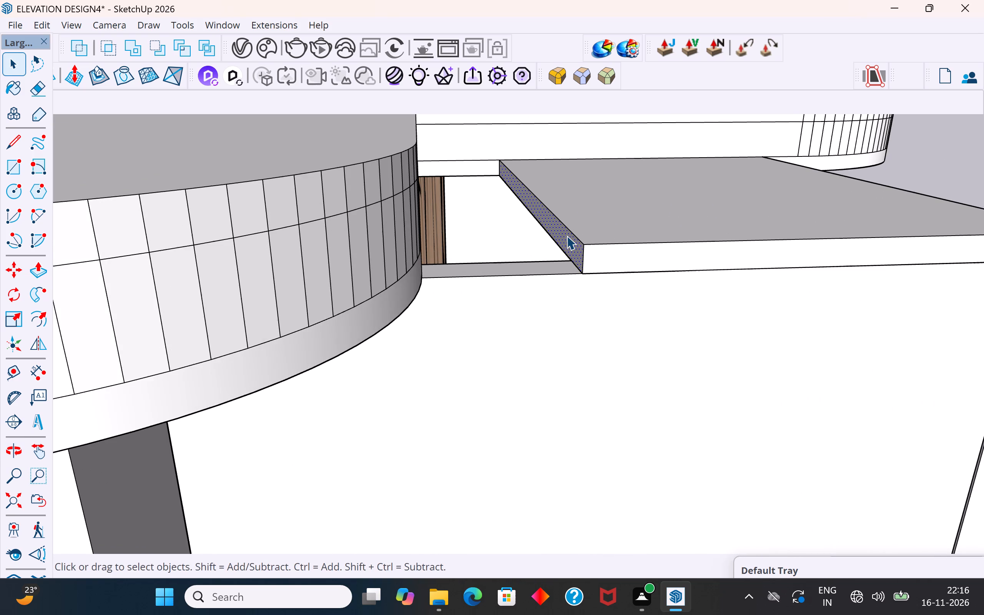
left_click(567, 236)
left_click(567, 236)
left_click(43, 272)
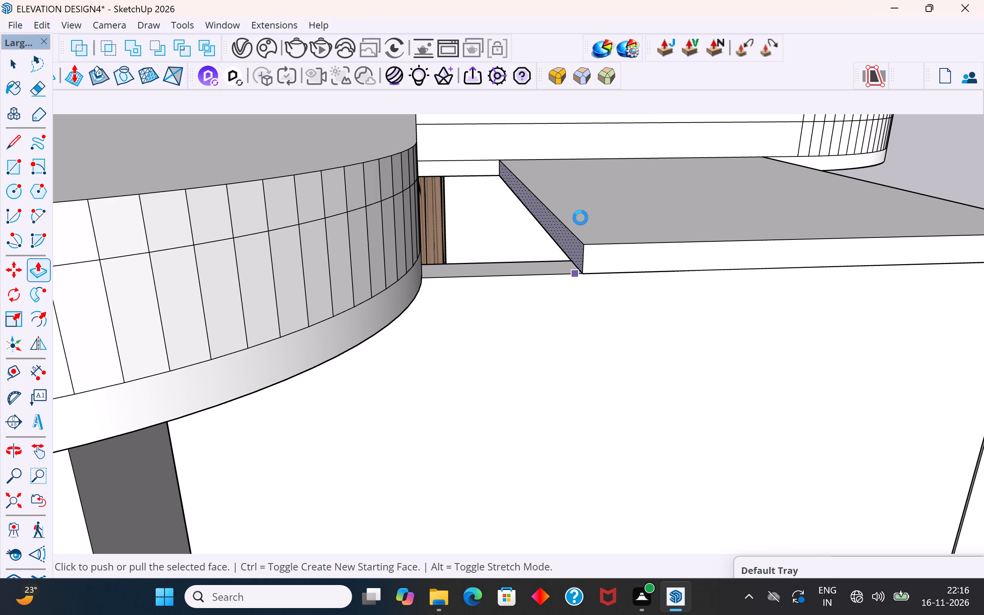
scroll(573, 369, "down", 3)
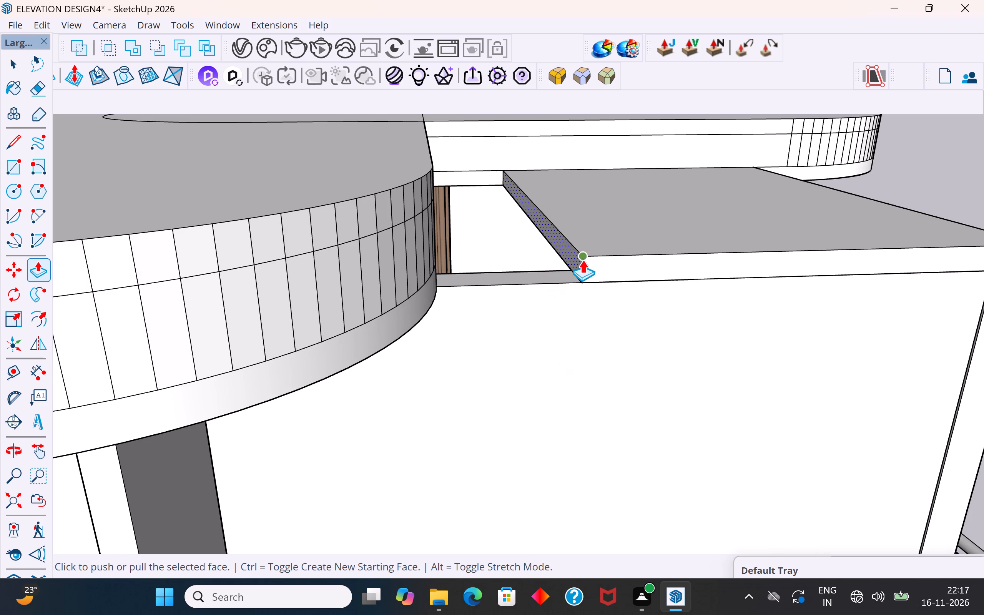
left_click(583, 259)
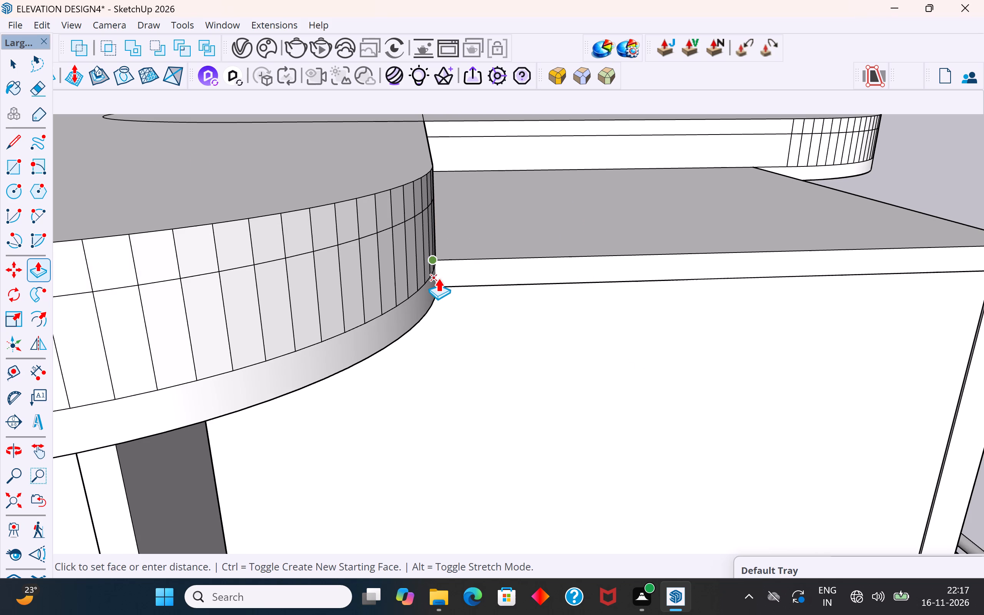
left_click(438, 278)
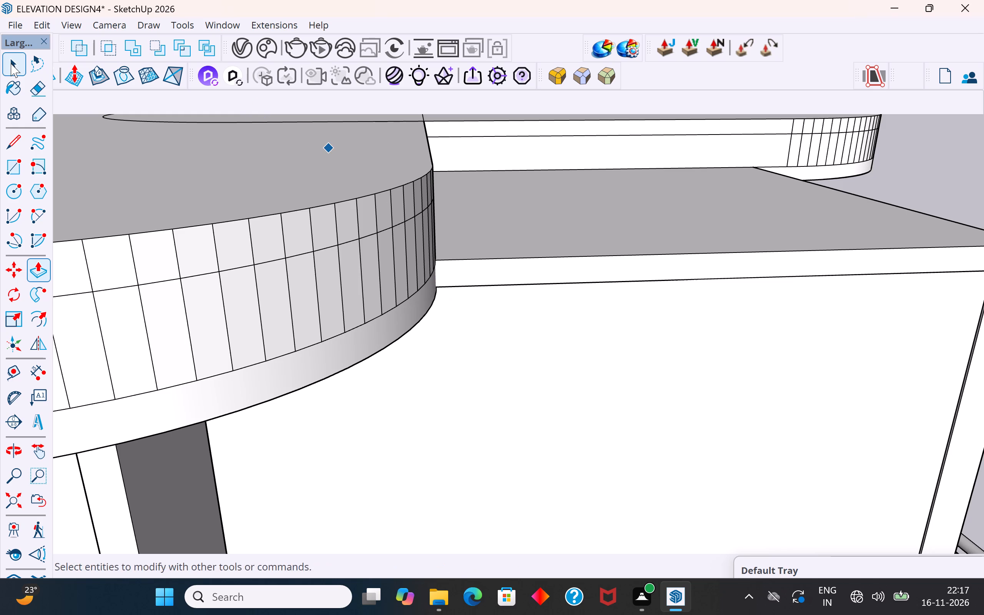
left_click(11, 63)
left_click(909, 191)
Hide the window frame and the curtain behind it in front of the bedroom with the round pouf, beside the inner roof corner.
scroll(415, 367, "down", 11)
middle_click_drag(637, 341, 551, 345)
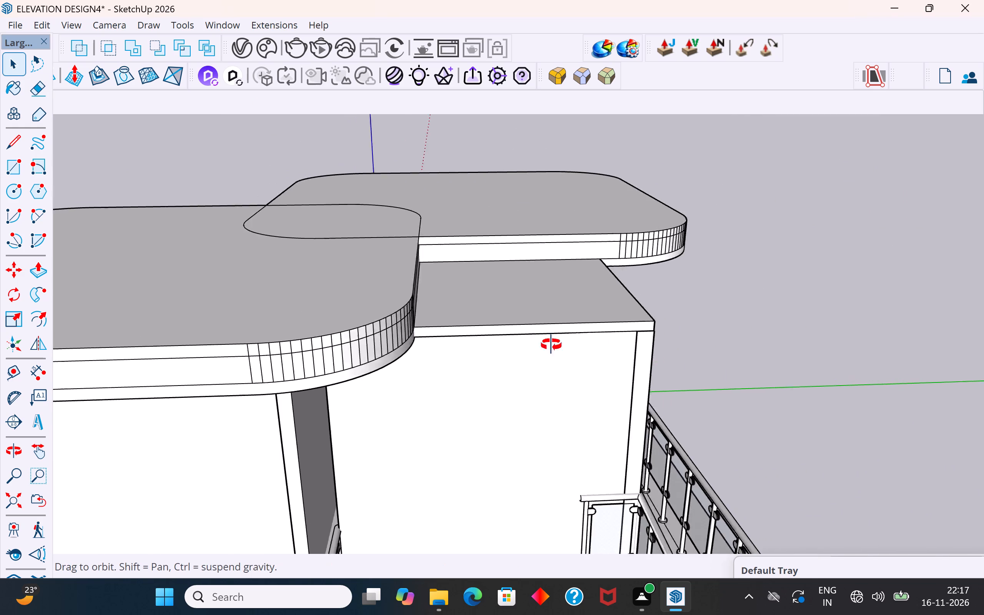
middle_click_drag(551, 345, 922, 352)
middle_click_drag(616, 396, 844, 372)
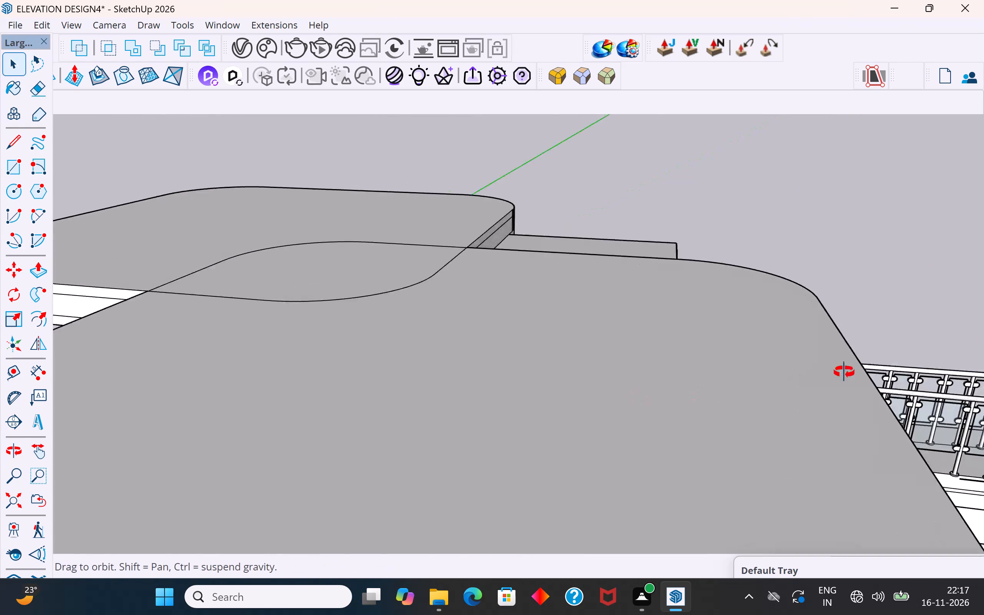
middle_click_drag(844, 372, 983, 312)
scroll(683, 214, "down", 6)
middle_click_drag(629, 297, 558, 357)
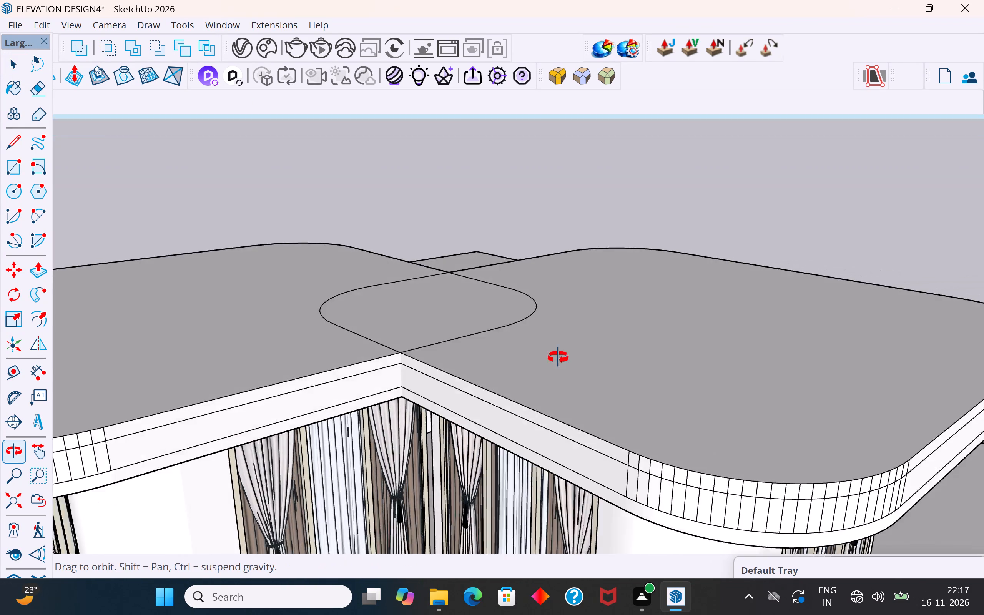
middle_click_drag(558, 357, 579, 281)
scroll(369, 435, "up", 14)
middle_click_drag(512, 398, 511, 399)
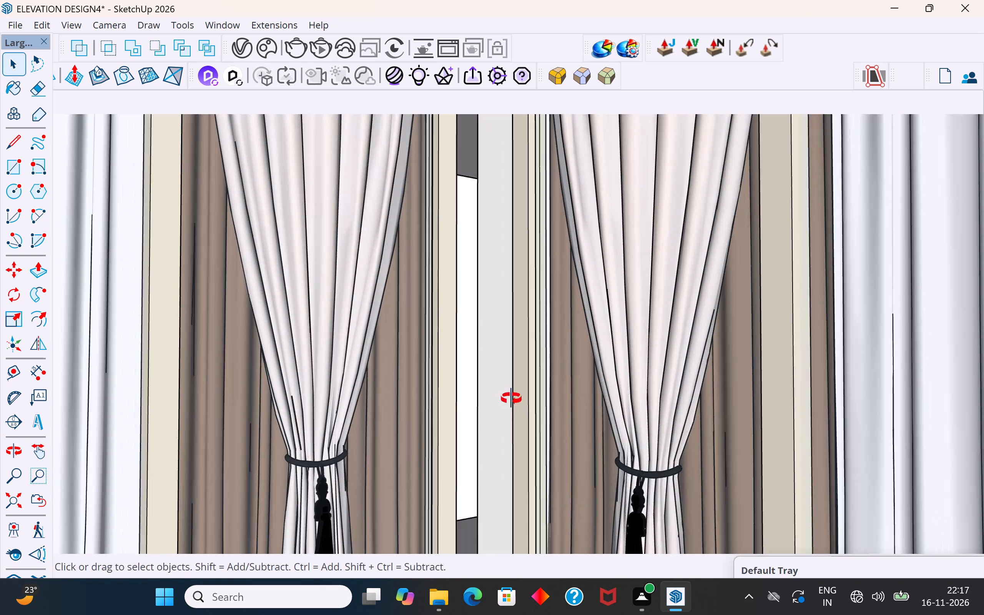
middle_click_drag(511, 399, 616, 460)
left_click(686, 320)
right_click(686, 320)
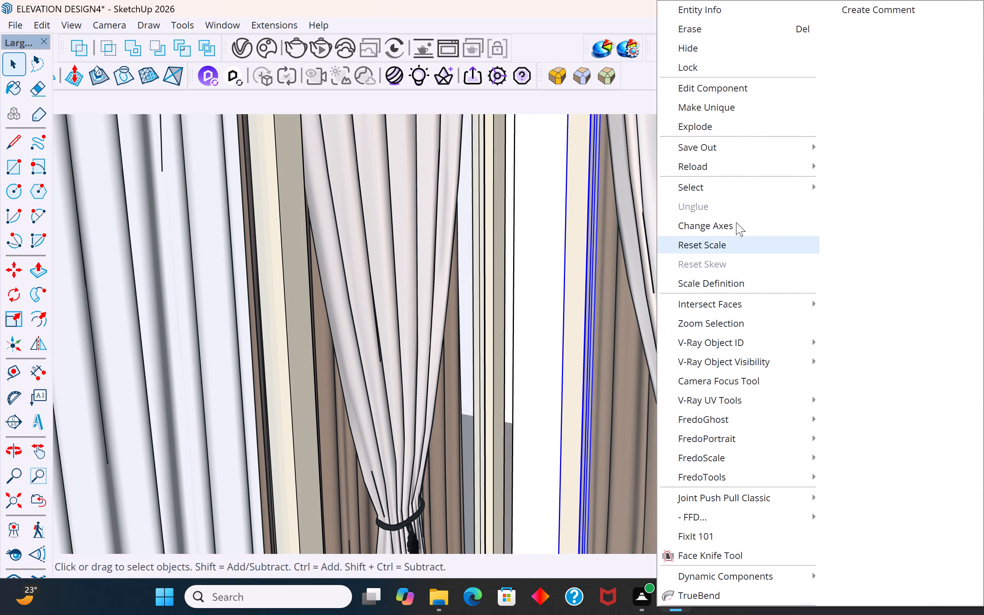
left_click(712, 52)
left_click(694, 256)
right_click(694, 256)
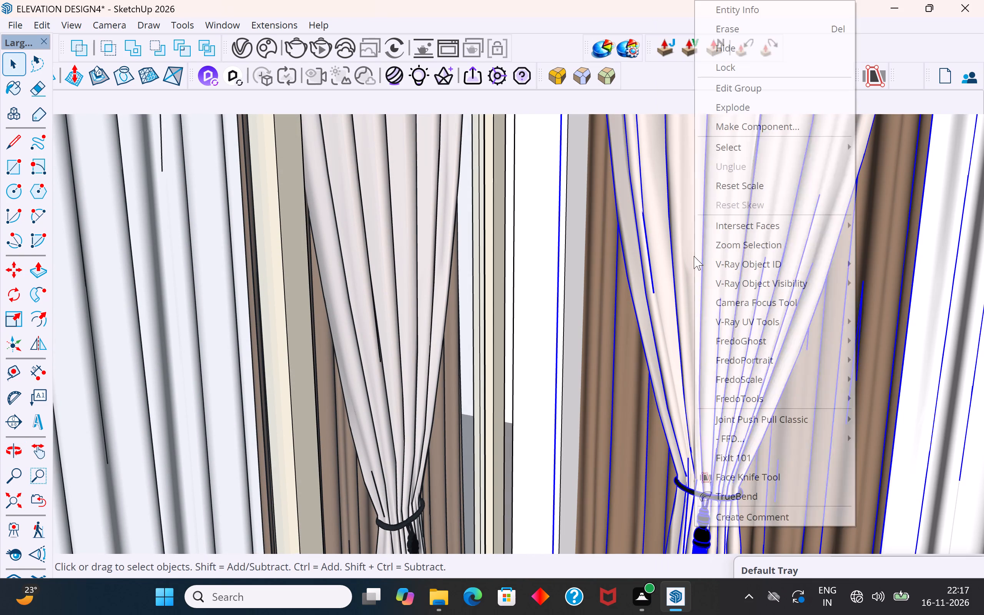
left_click(735, 53)
Hide the adjoining window frame and its curtain in front of the bedroom with the branch vase.
left_click(432, 268)
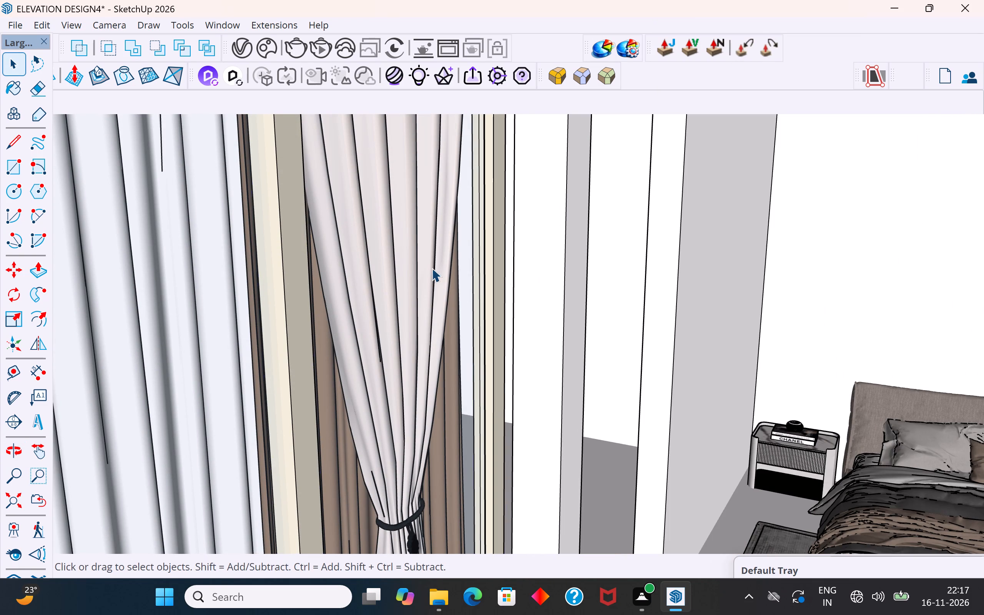
right_click(432, 268)
left_click(472, 47)
left_click(350, 257)
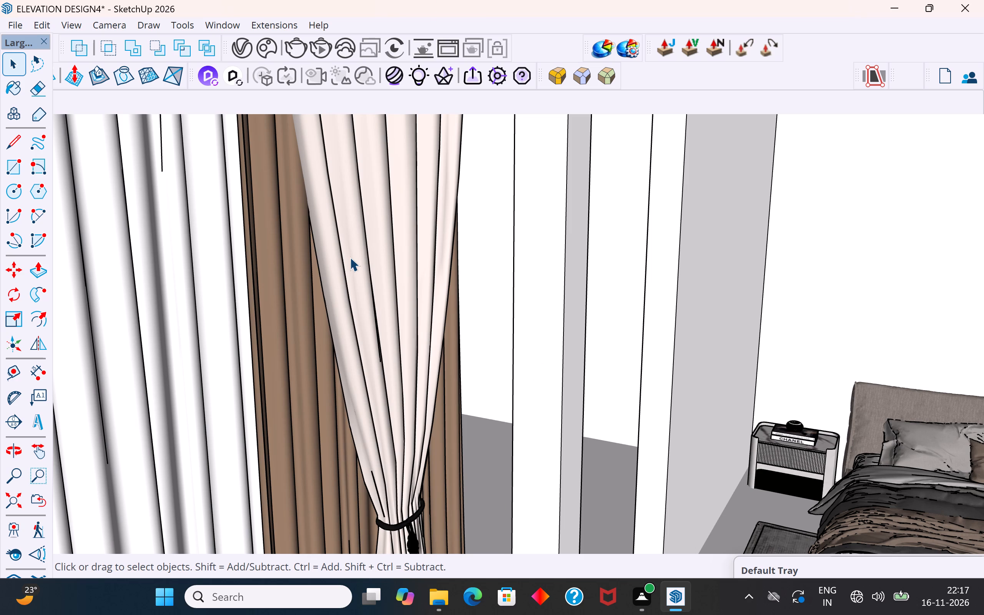
right_click(350, 257)
left_click(402, 44)
Copy the wall panel behind the column forward along the side wall, taking its lower corner as the base point.
scroll(375, 284, "down", 3)
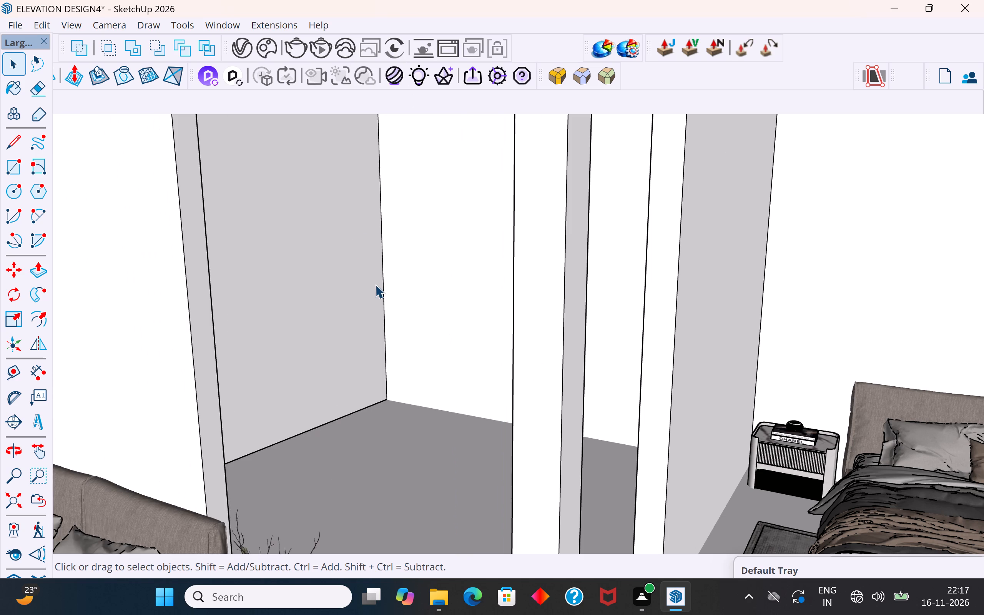
scroll(375, 284, "down", 1)
middle_click_drag(395, 292, 394, 266)
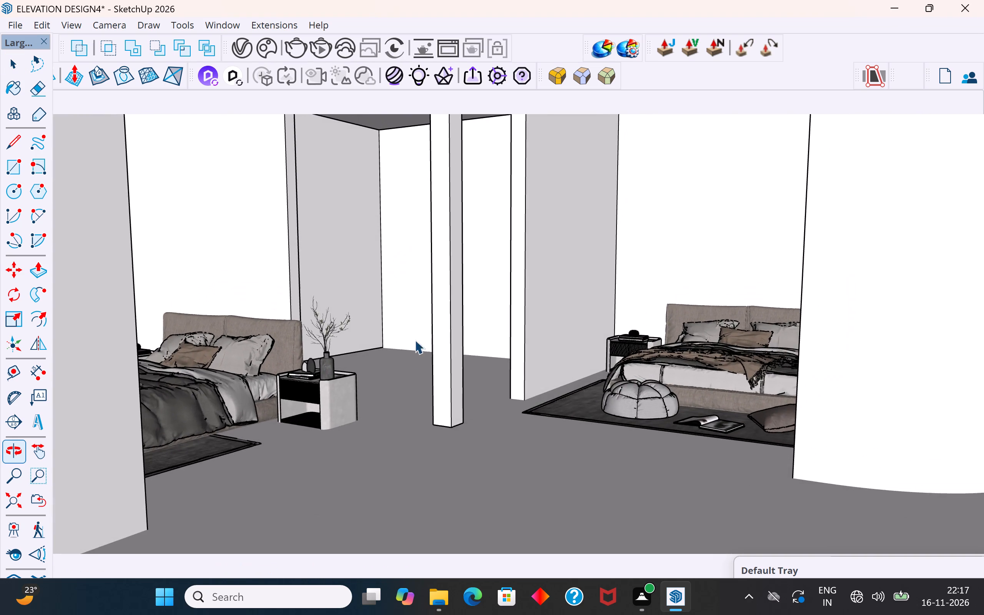
scroll(410, 360, "up", 3)
middle_click_drag(401, 369, 403, 396)
scroll(401, 394, "down", 3)
middle_click_drag(397, 394, 397, 387)
scroll(429, 375, "up", 2)
middle_click_drag(434, 375, 442, 384)
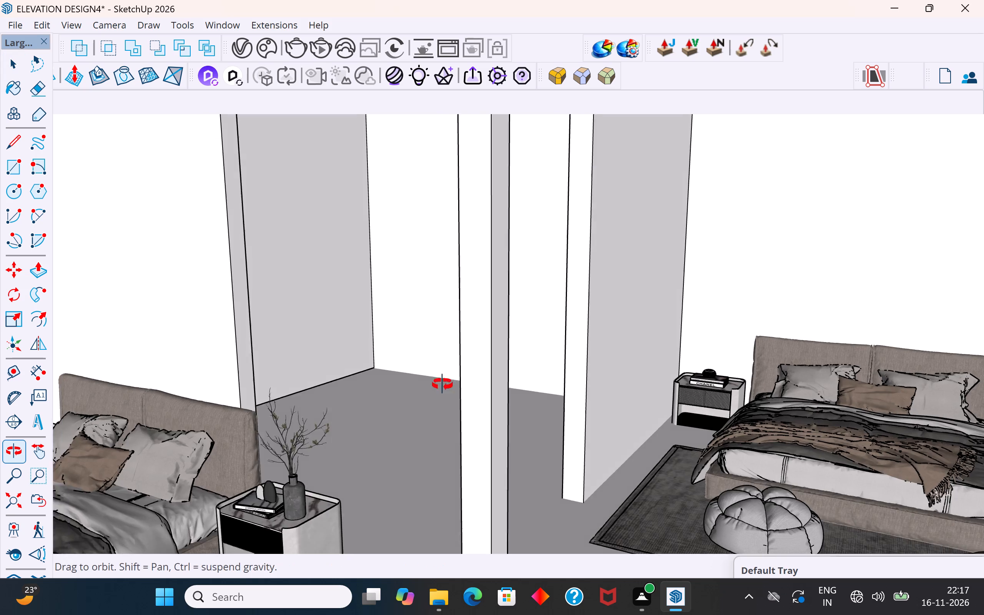
middle_click_drag(442, 384, 449, 393)
left_click(459, 347)
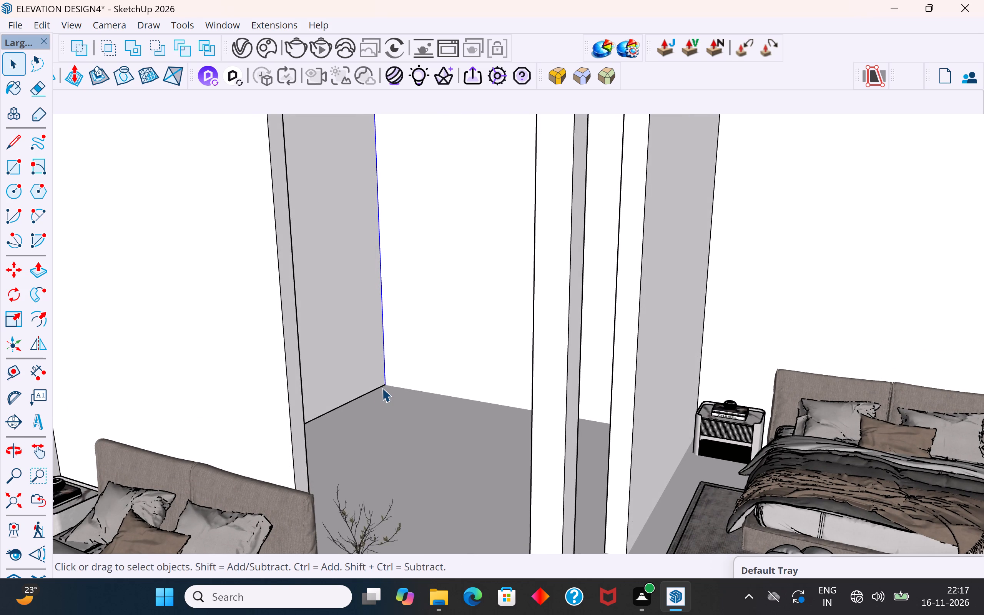
key("m")
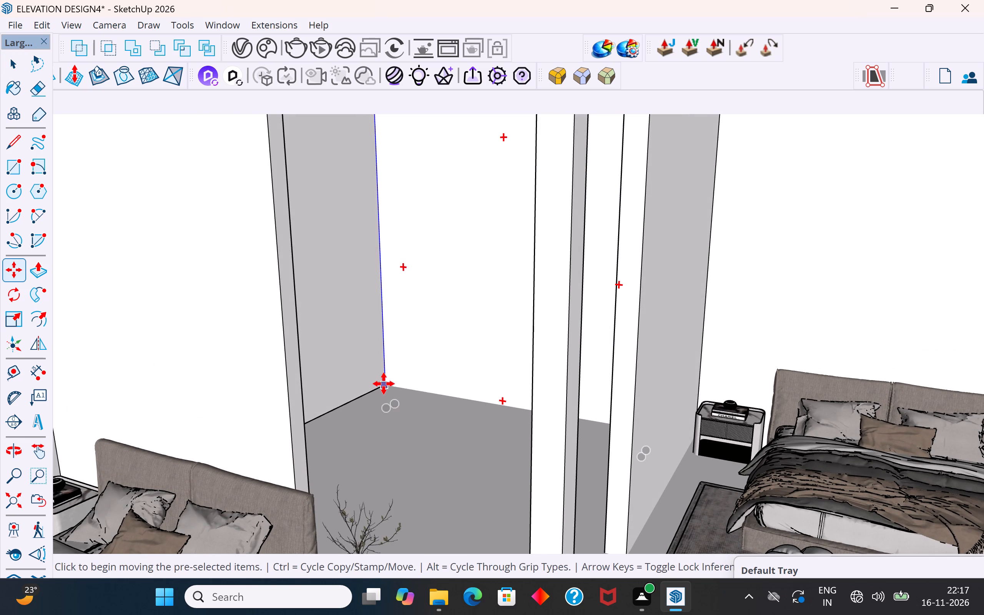
left_click(386, 387)
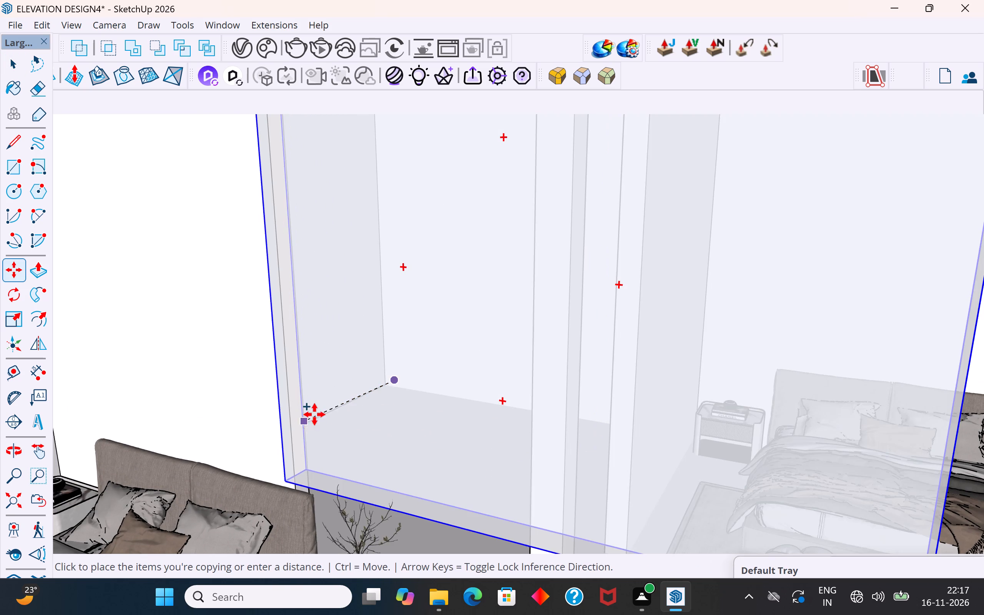
left_click(317, 409)
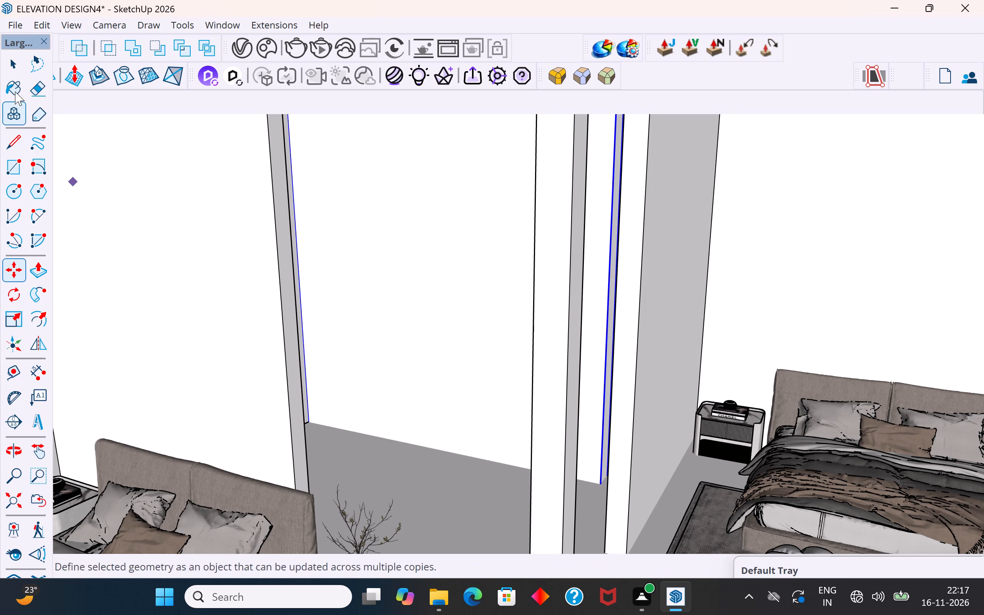
Move the wall panel beside the terrace gap sideways until its bottom end corner meets the bottom corner of the opposite side wall.
left_click(15, 73)
scroll(433, 455, "down", 3)
middle_click_drag(482, 457, 423, 445)
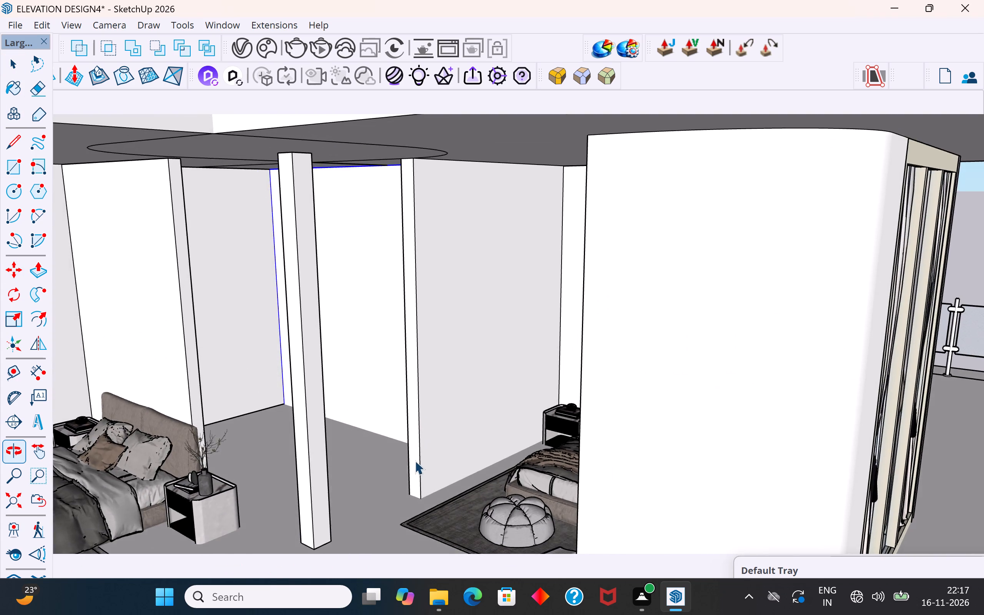
scroll(415, 460, "up", 4)
middle_click_drag(406, 468, 413, 454)
scroll(391, 438, "up", 2)
middle_click_drag(399, 434, 433, 447)
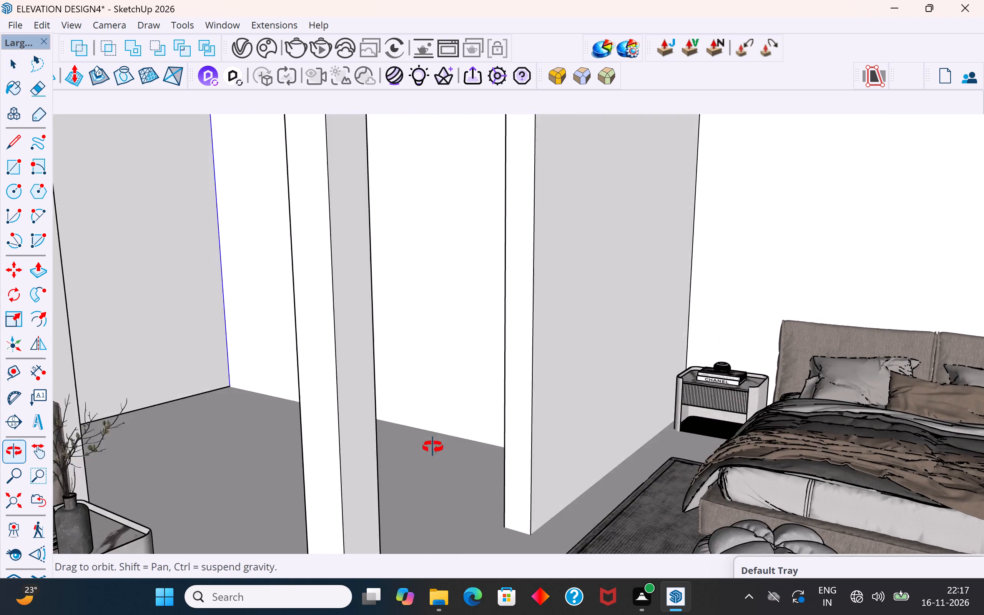
middle_click_drag(433, 447, 480, 467)
scroll(550, 443, "up", 3)
middle_click_drag(654, 439, 645, 443)
scroll(698, 428, "up", 13)
left_click(697, 382)
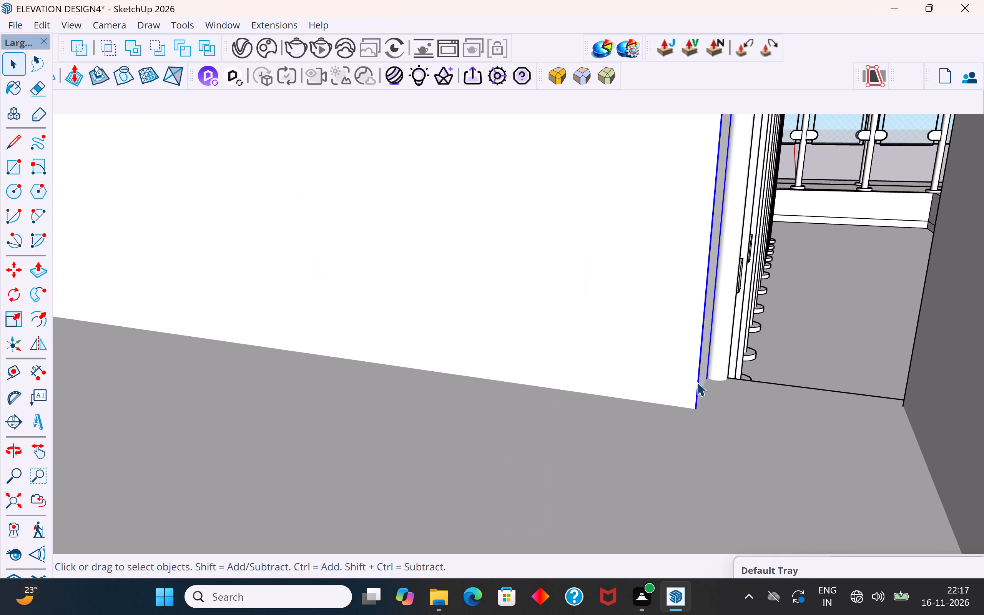
scroll(697, 382, "up", 1)
key("m")
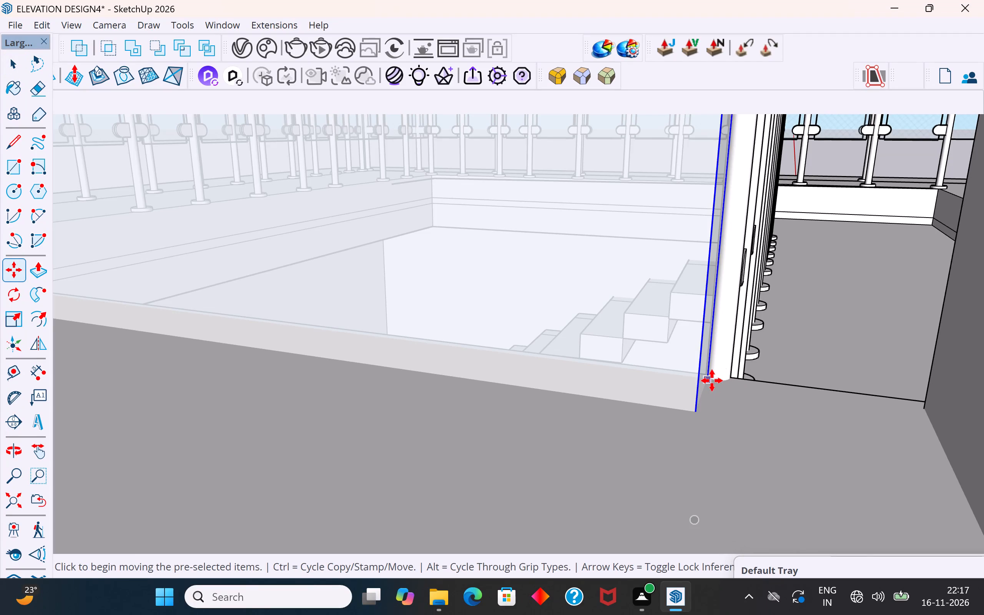
left_click(712, 381)
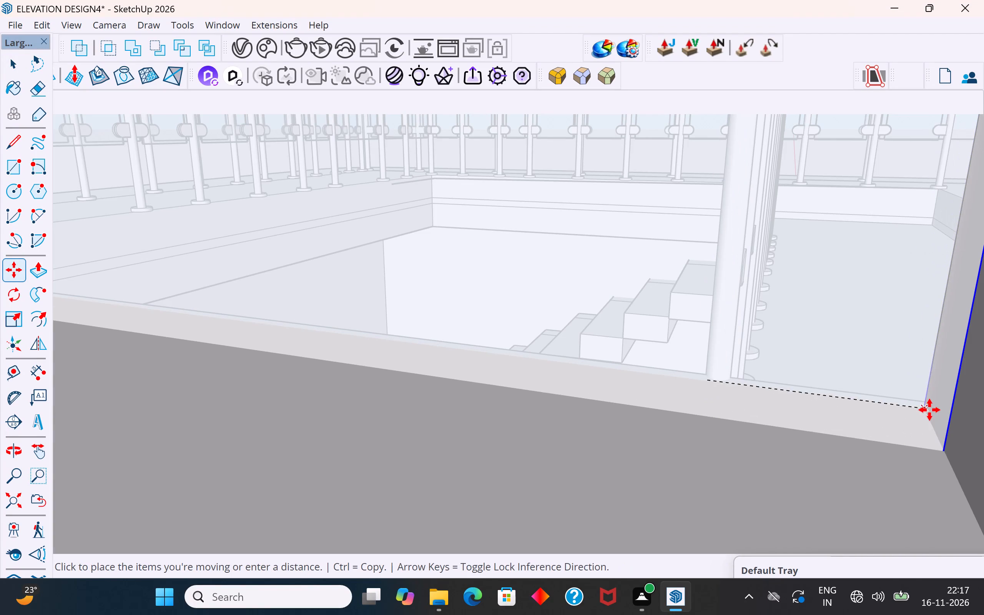
left_click(930, 408)
scroll(809, 401, "down", 20)
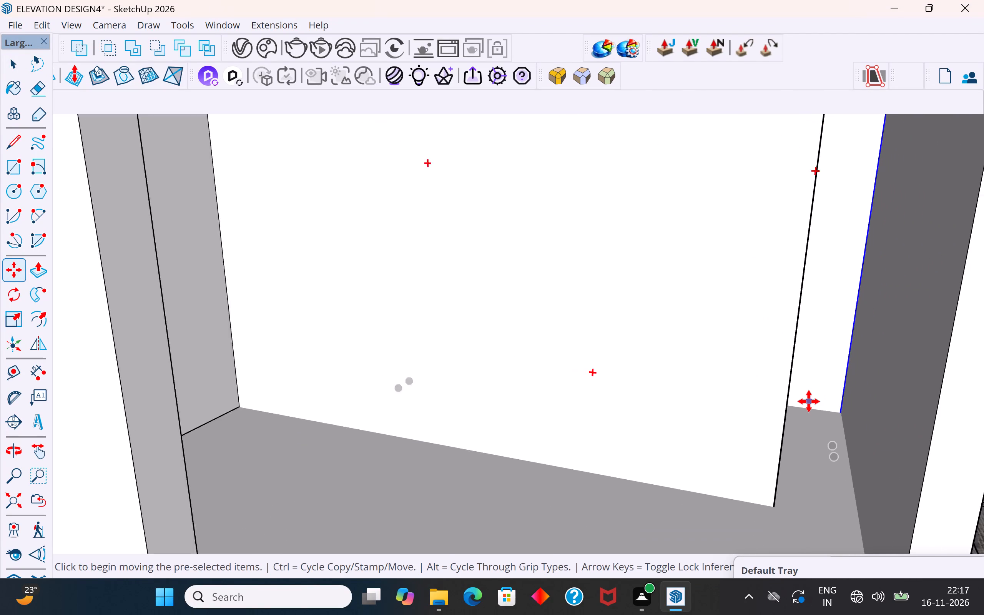
left_click(20, 68)
Examine the wall panels between the two bedrooms and the gap beside them from inside.
scroll(309, 485, "down", 4)
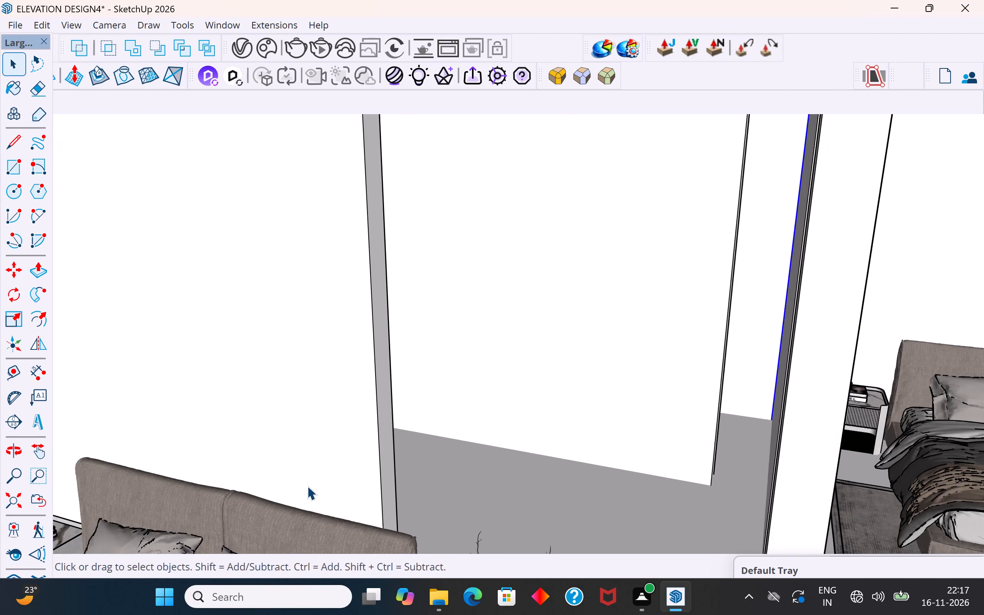
scroll(307, 486, "down", 4)
middle_click_drag(570, 440, 577, 410)
scroll(635, 359, "up", 3)
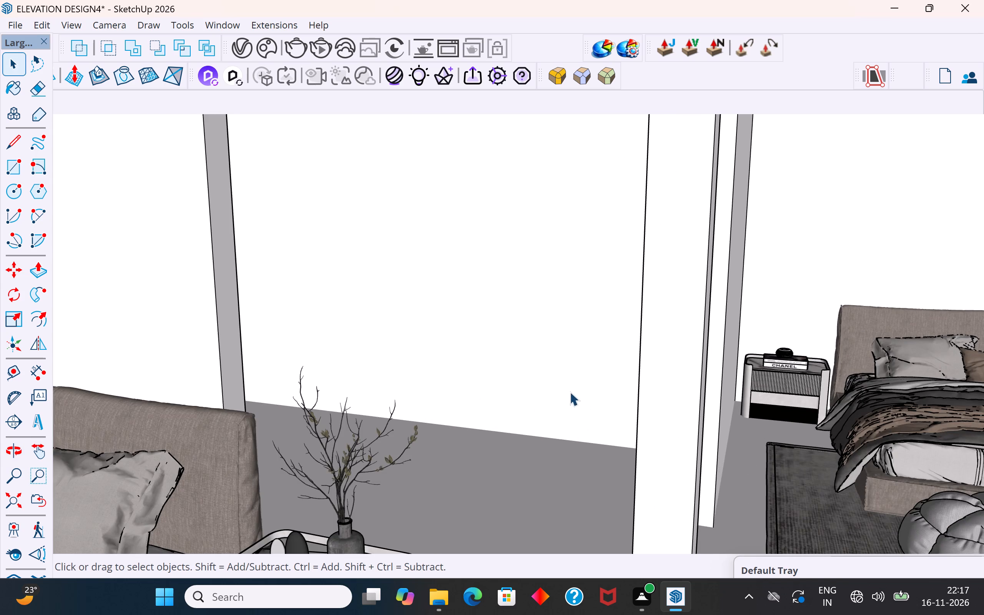
scroll(628, 327, "up", 3)
middle_click_drag(786, 410, 665, 405)
scroll(643, 402, "down", 4)
middle_click_drag(741, 448, 855, 450)
scroll(420, 399, "down", 3)
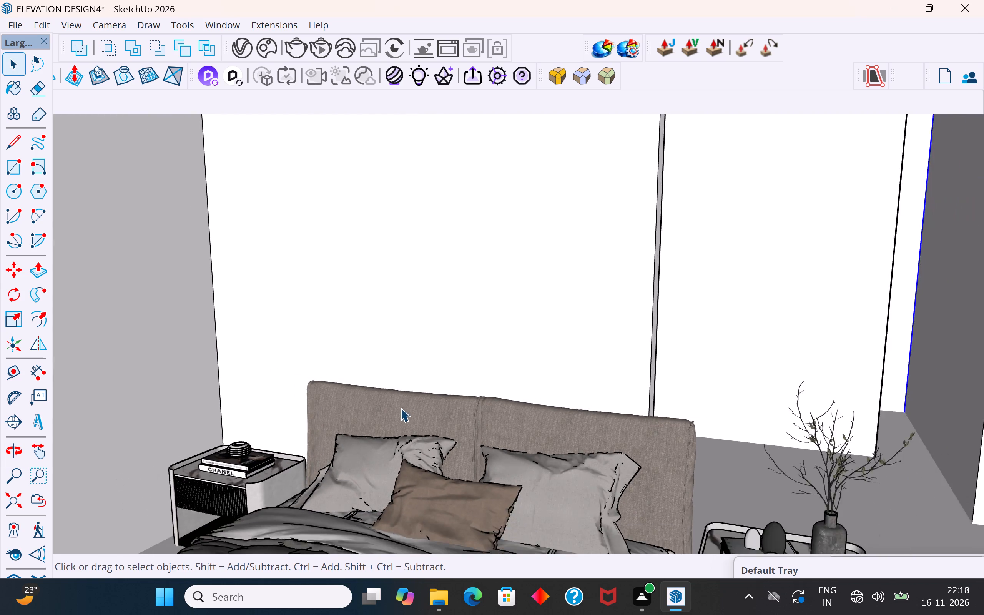
Push/Pull the free end face of the inner wall panel behind the column inward, shortening the panel to widen the passage beside the bedroom wall.
scroll(401, 408, "down", 4)
left_click(5, 502)
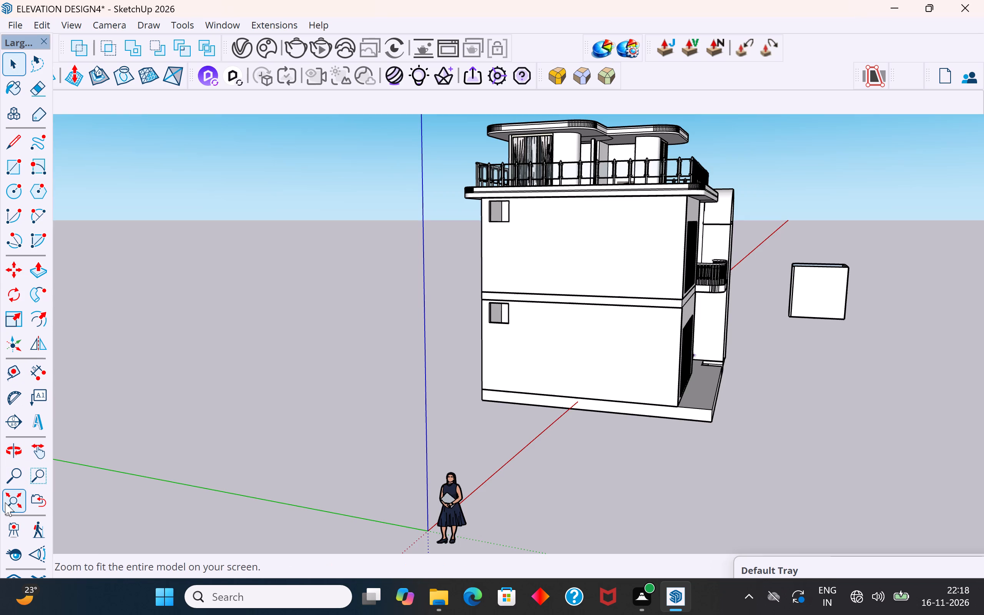
scroll(621, 201, "up", 2)
middle_click_drag(621, 191, 614, 292)
scroll(586, 163, "up", 5)
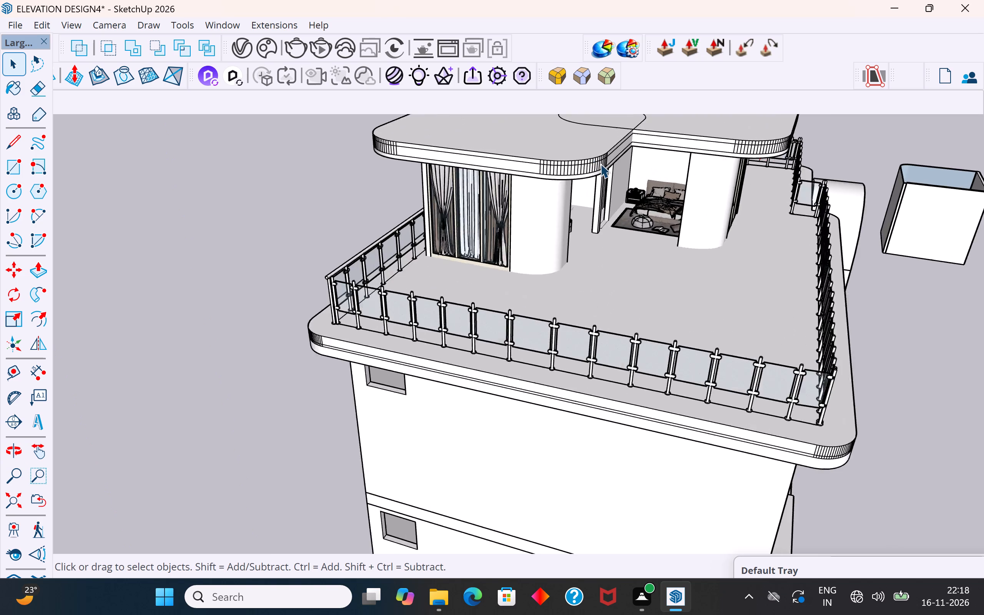
scroll(600, 164, "up", 7)
middle_click_drag(573, 198, 553, 165)
scroll(561, 167, "up", 6)
middle_click_drag(559, 122, 562, 122)
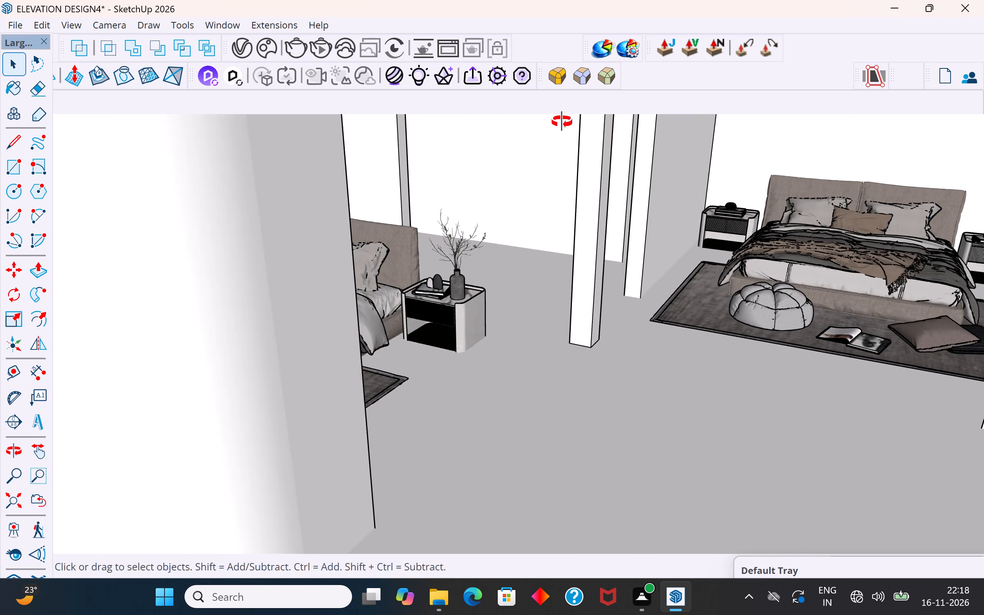
middle_click_drag(562, 122, 570, 124)
scroll(572, 330, "down", 8)
scroll(597, 206, "up", 3)
middle_click_drag(599, 193, 601, 141)
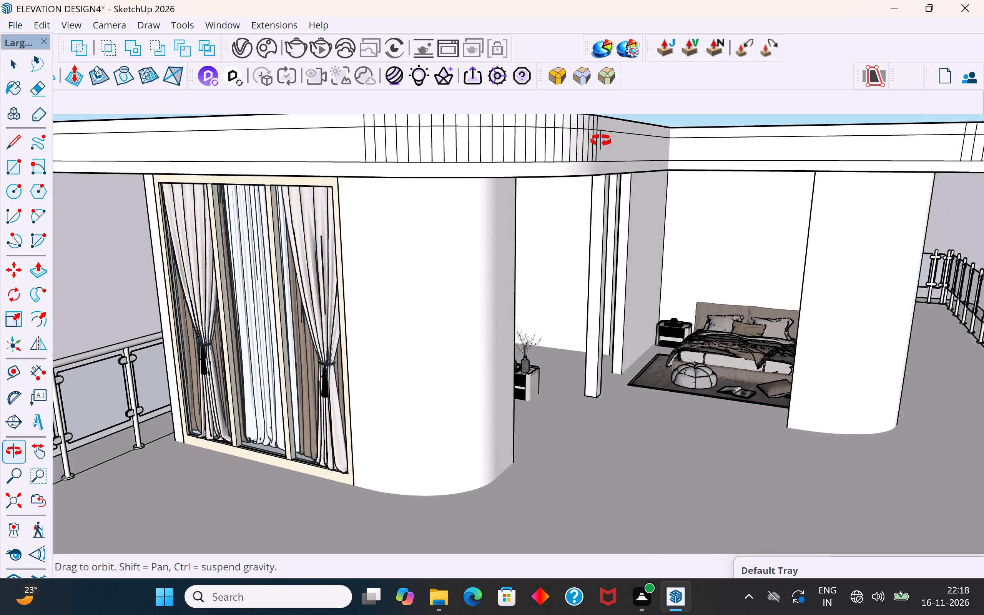
middle_click_drag(601, 141, 605, 117)
scroll(601, 257, "up", 8)
middle_click_drag(556, 327, 548, 336)
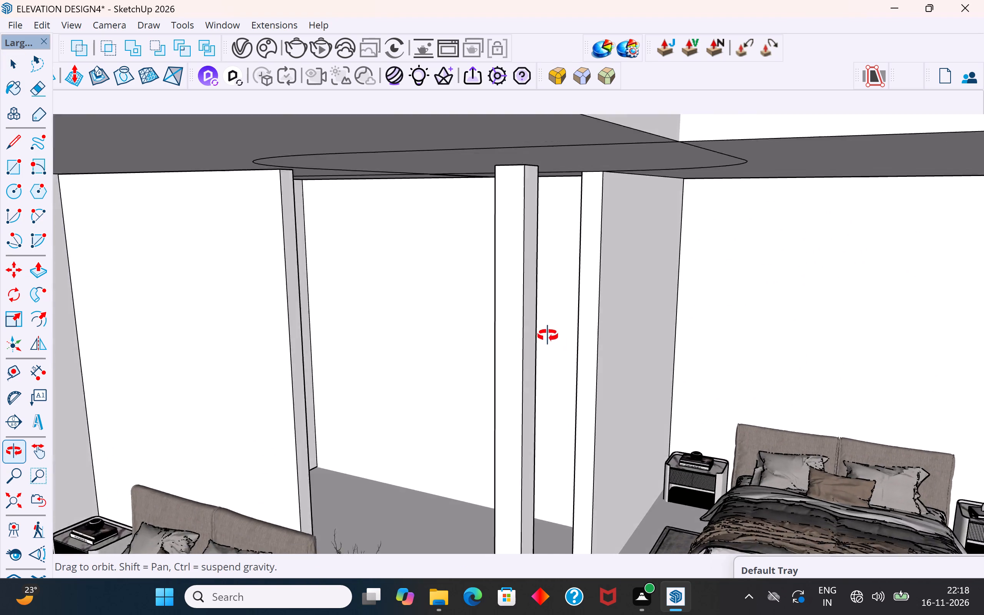
middle_click_drag(548, 336, 550, 332)
scroll(512, 348, "up", 3)
middle_click_drag(509, 350, 568, 366)
scroll(583, 366, "up", 1)
scroll(736, 367, "up", 2)
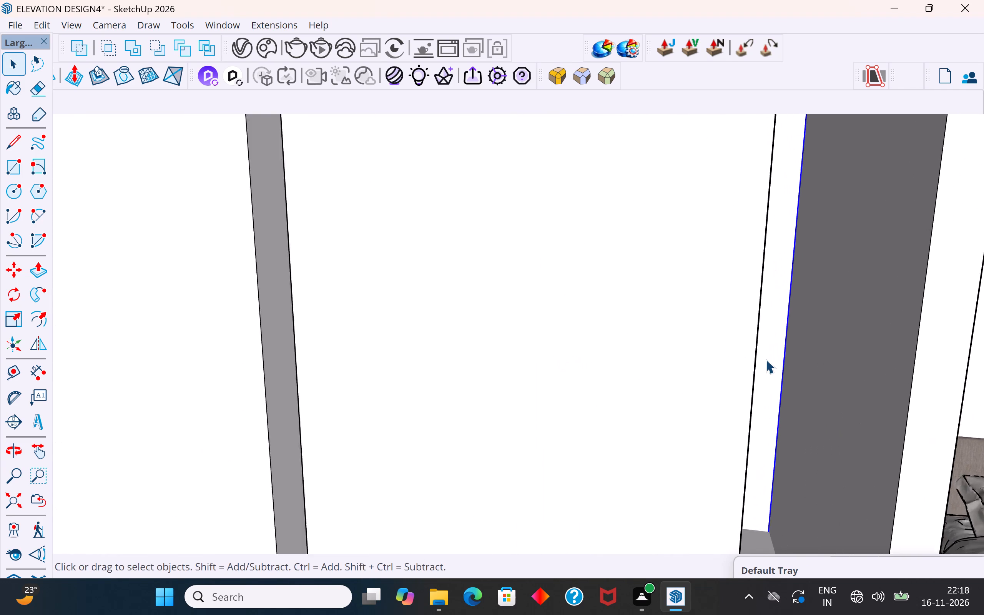
scroll(766, 359, "up", 1)
middle_click_drag(768, 359, 739, 374)
scroll(716, 352, "up", 3)
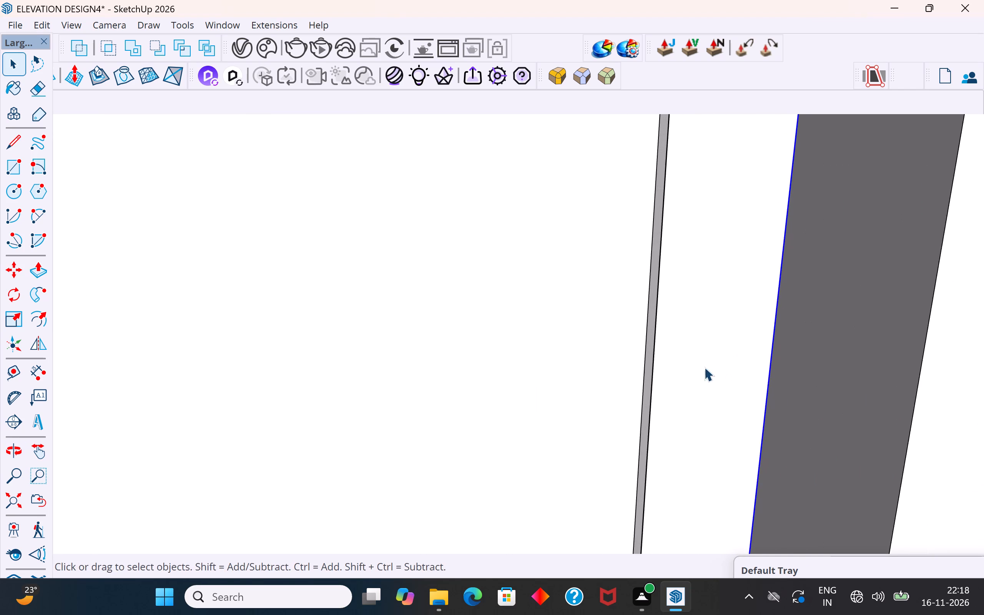
middle_click_drag(673, 375, 667, 379)
scroll(592, 377, "up", 3)
left_click(632, 369)
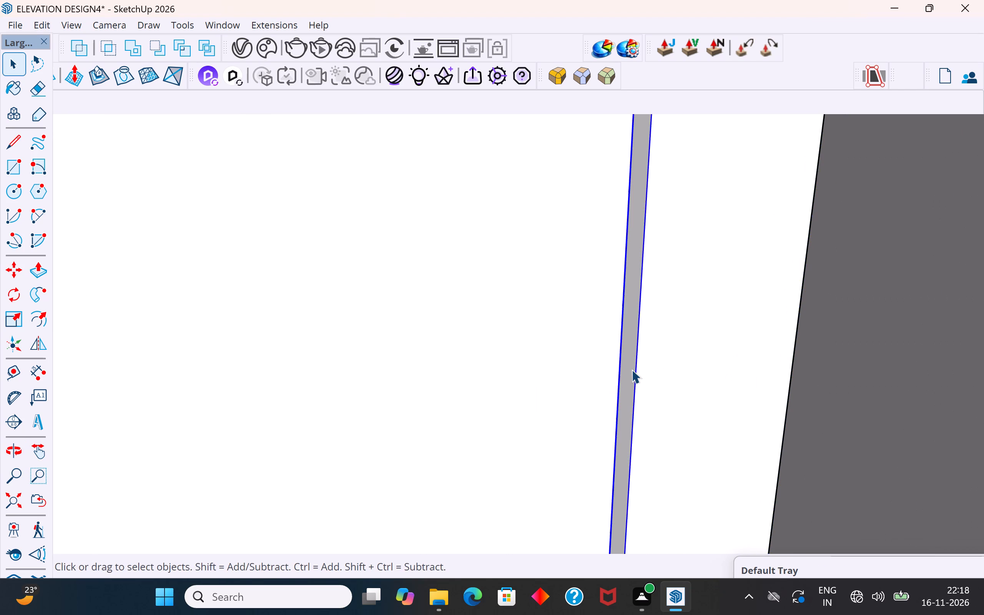
triple_click(628, 363)
left_click(629, 350)
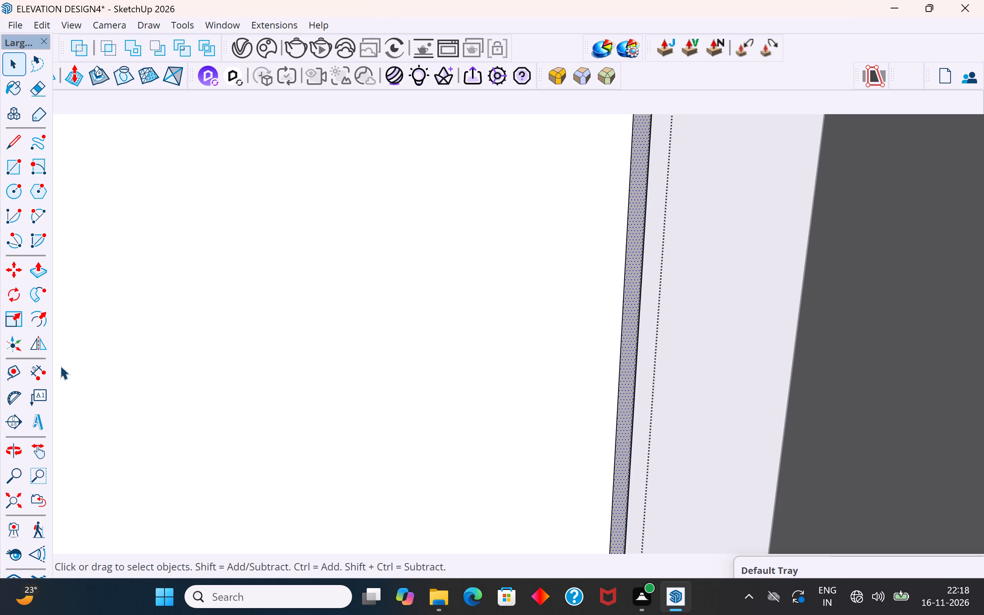
left_click(40, 275)
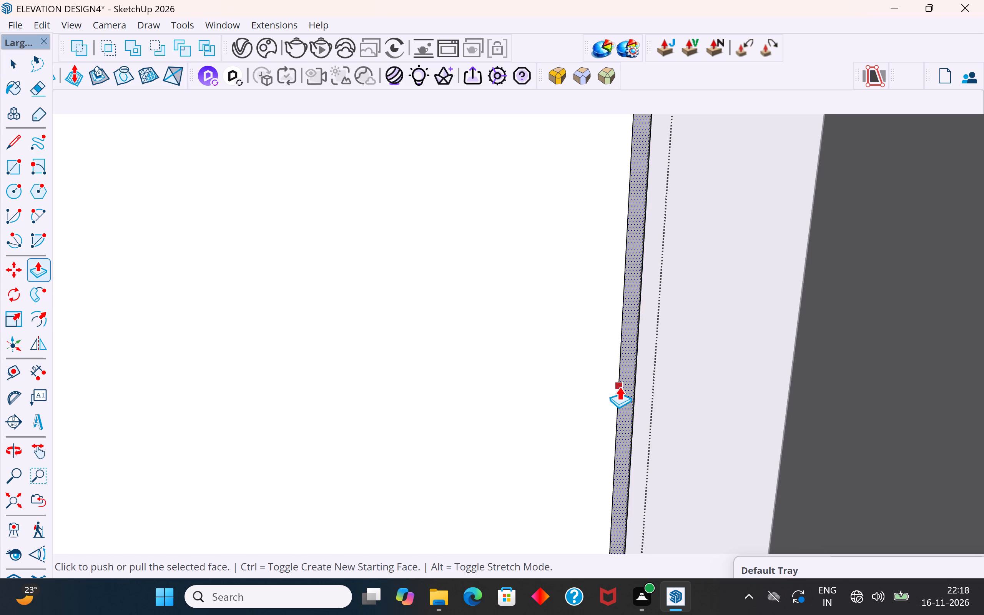
left_click(619, 386)
left_click(432, 392)
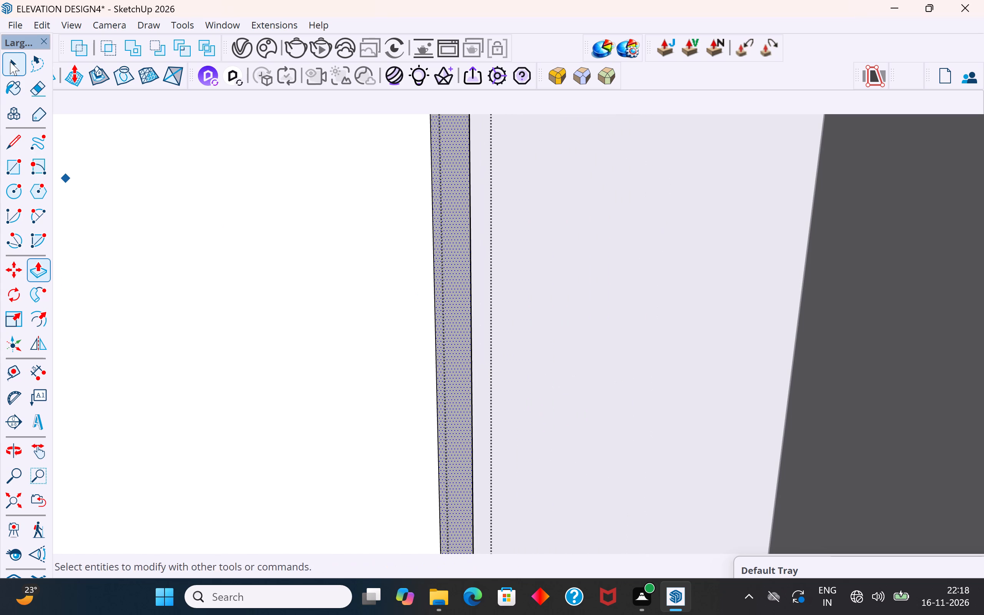
left_click(10, 61)
scroll(397, 243, "down", 20)
scroll(397, 243, "down", 2)
middle_click_drag(397, 243, 417, 239)
scroll(412, 299, "up", 2)
middle_click_drag(426, 324, 389, 327)
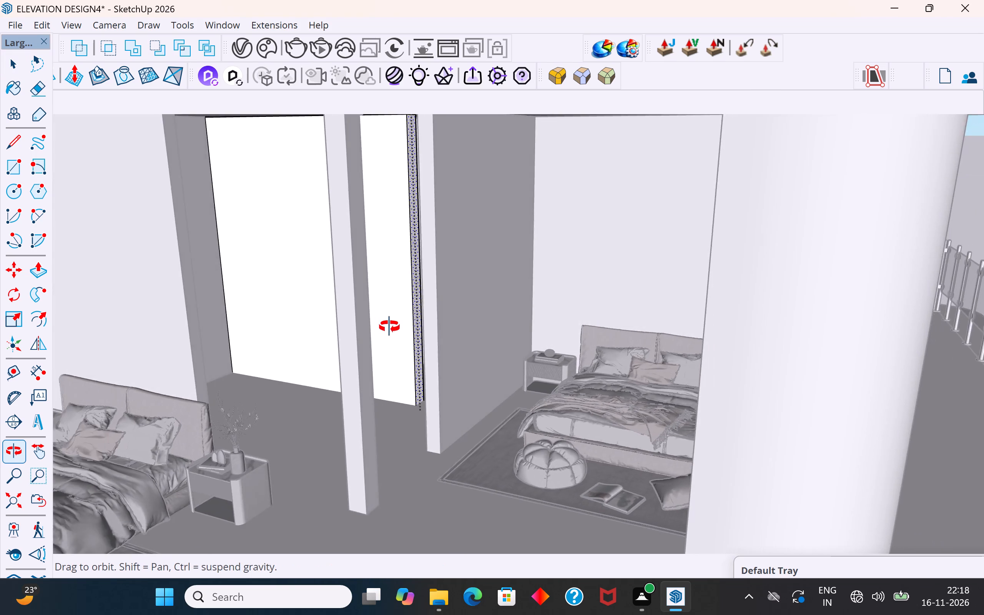
middle_click_drag(389, 327, 427, 316)
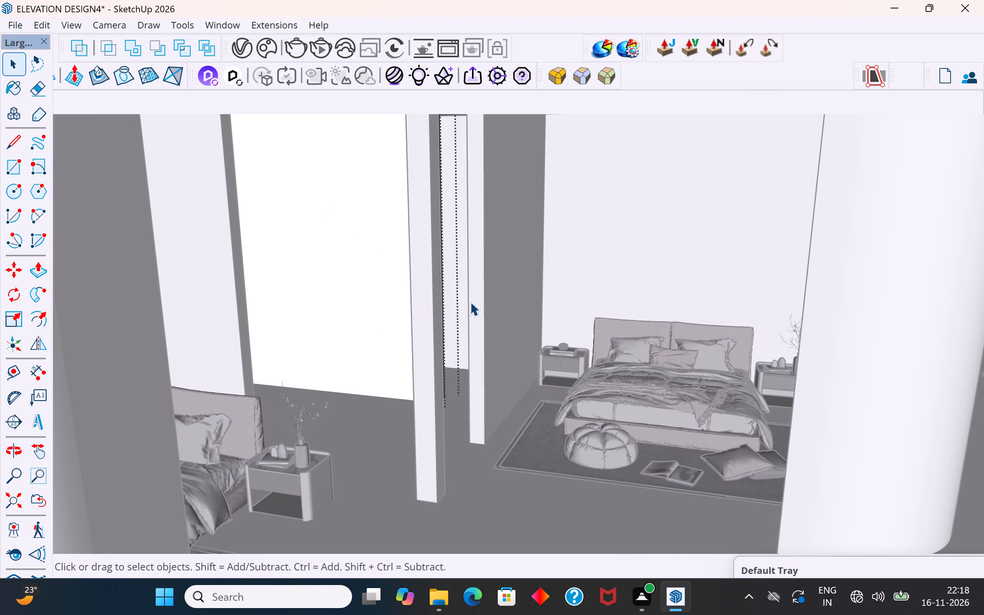
scroll(478, 230, "down", 8)
left_click(832, 216)
Move the shortened inner wall panel a little forward along the side wall, taking its bottom corner as the base point.
scroll(469, 271, "up", 3)
middle_click_drag(462, 293, 411, 299)
scroll(454, 296, "up", 1)
scroll(353, 340, "up", 2)
scroll(397, 343, "up", 3)
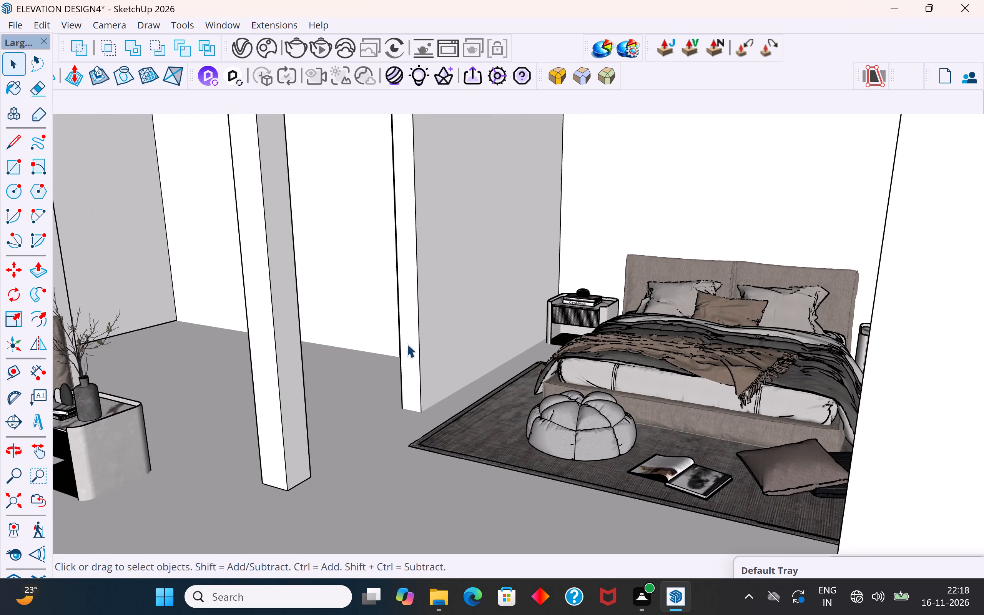
middle_click_drag(406, 350, 434, 357)
left_click(417, 339)
scroll(422, 356, "up", 2)
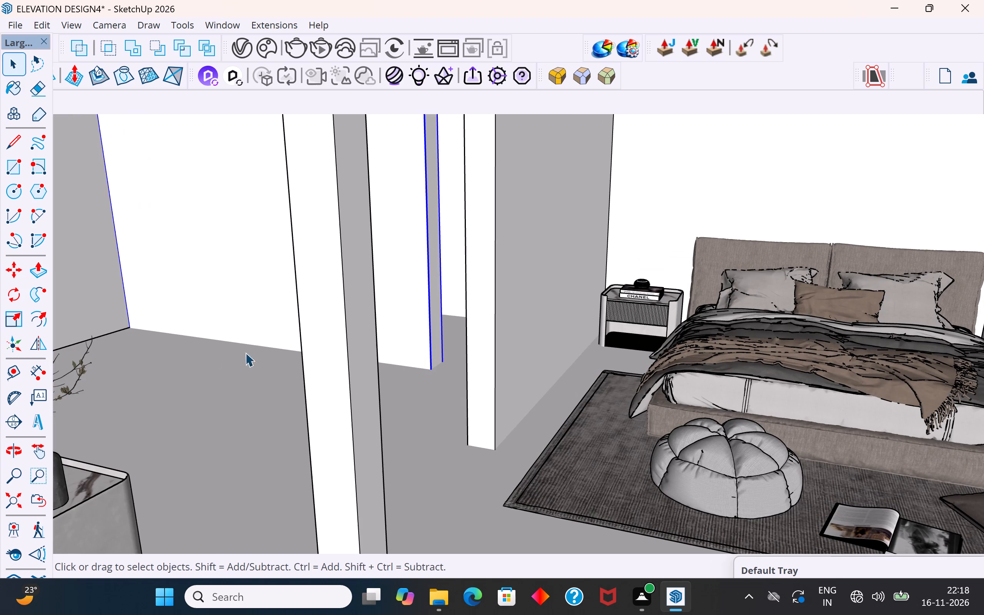
key("m")
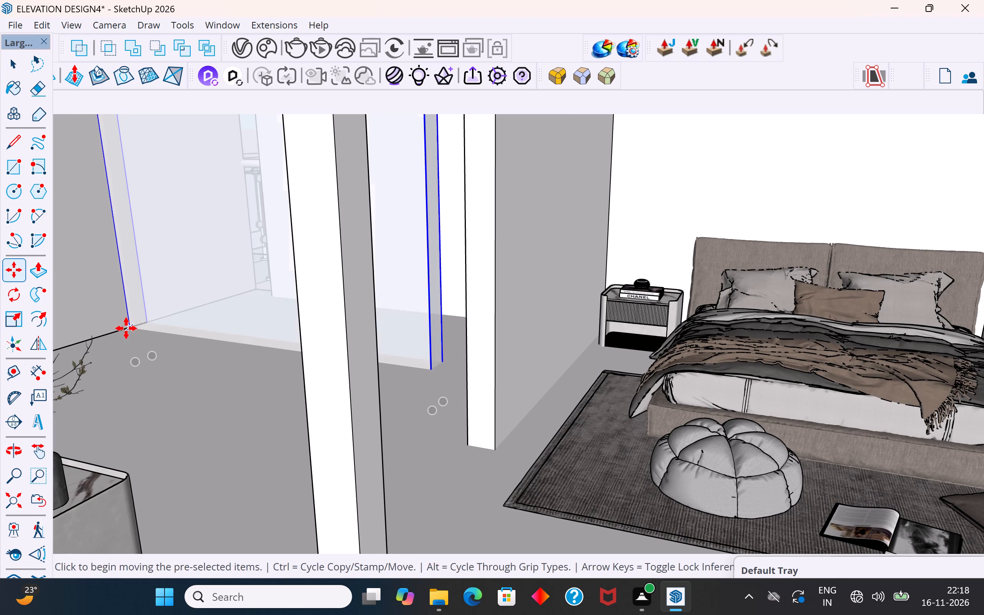
left_click(126, 329)
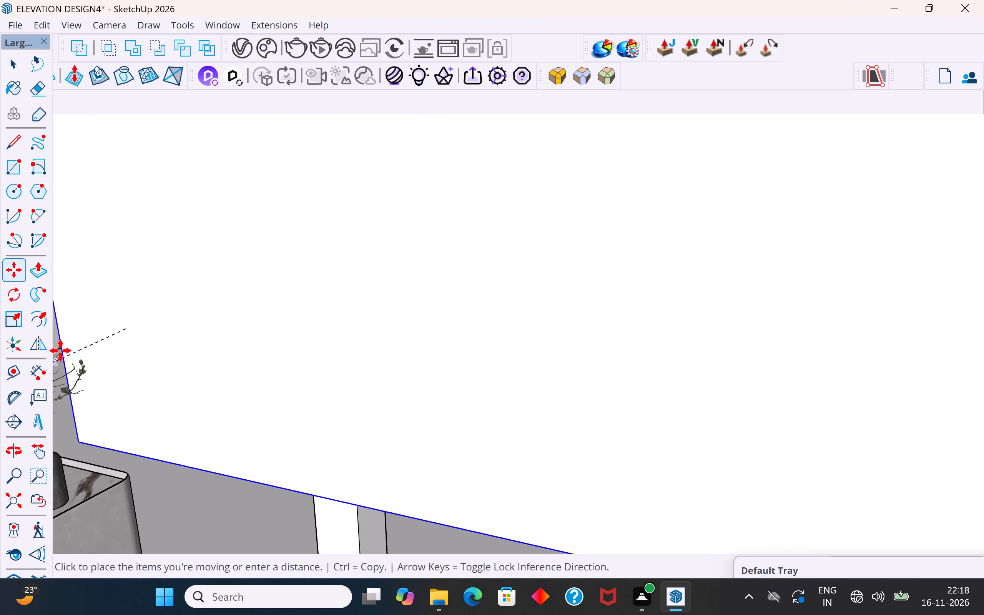
left_click(62, 335)
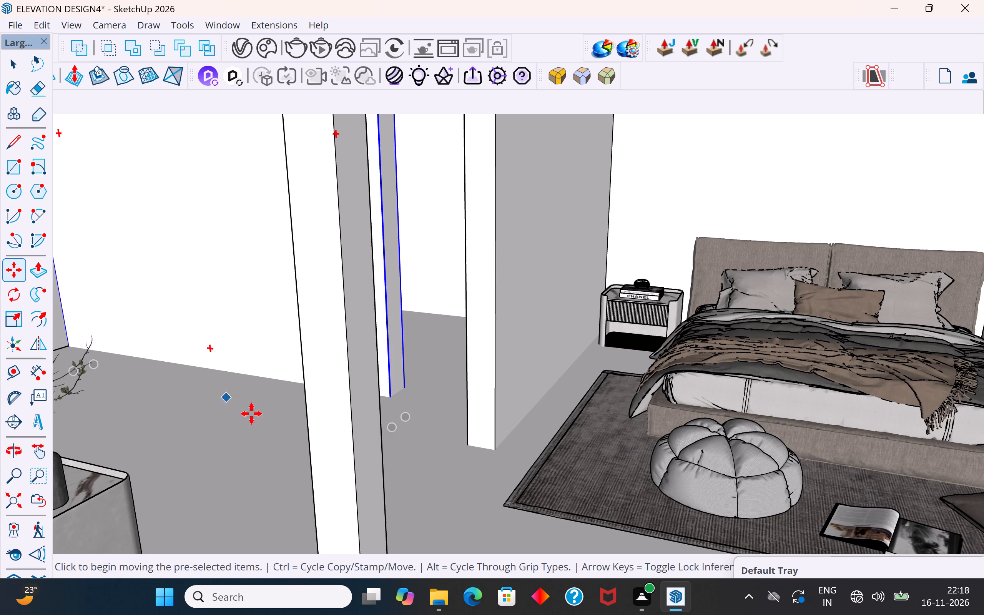
scroll(251, 414, "down", 3)
middle_click_drag(303, 401, 487, 368)
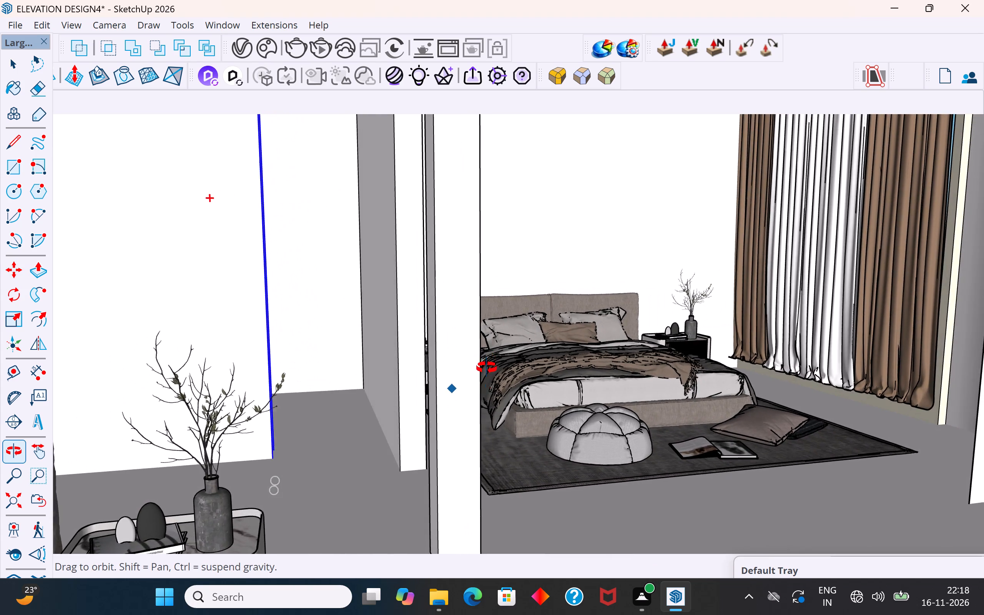
middle_click_drag(487, 368, 184, 376)
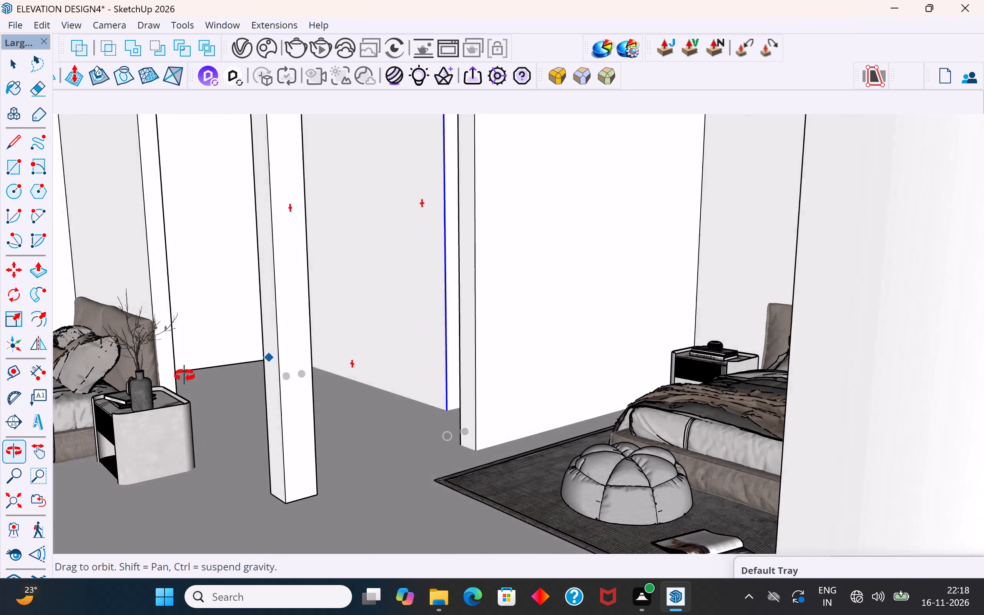
middle_click_drag(184, 376, 209, 399)
scroll(506, 440, "down", 5)
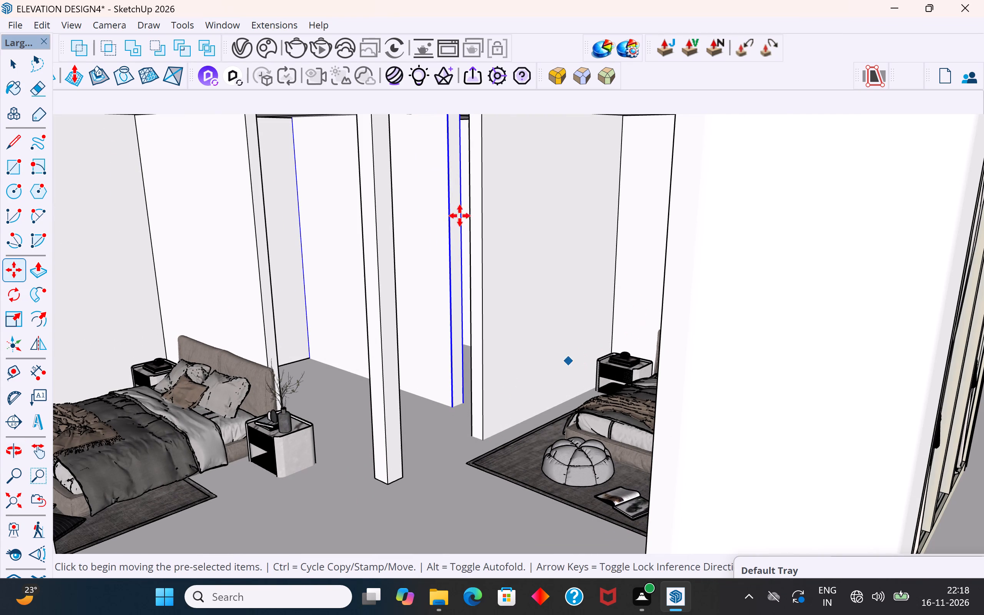
left_click(11, 64)
Flip the bed set in the bedroom beyond the column about the green plane, swapping its headboard and foot ends.
scroll(427, 386, "down", 4)
middle_click_drag(432, 386, 303, 385)
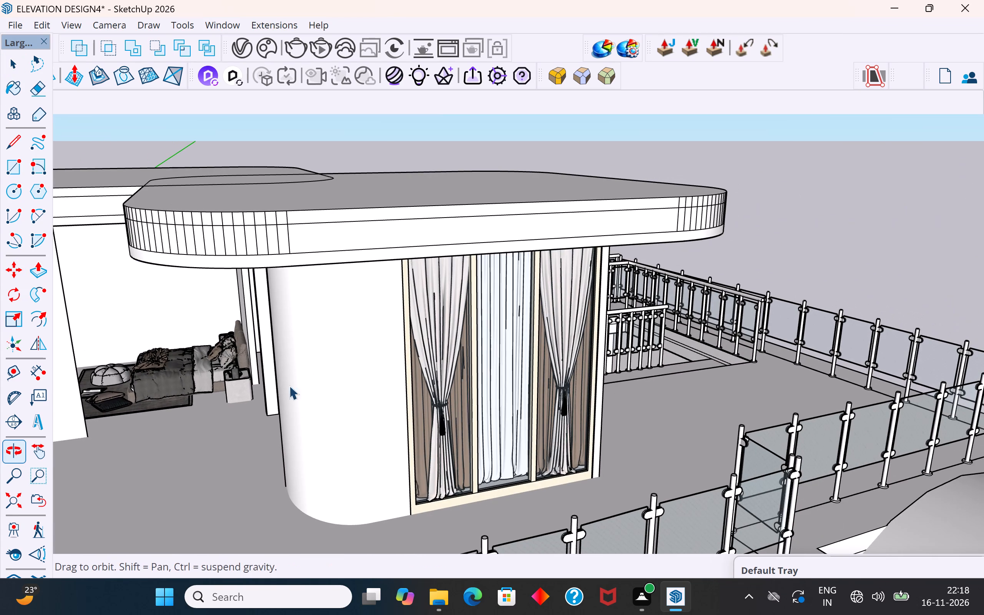
left_click(144, 368)
middle_click_drag(190, 372, 233, 377)
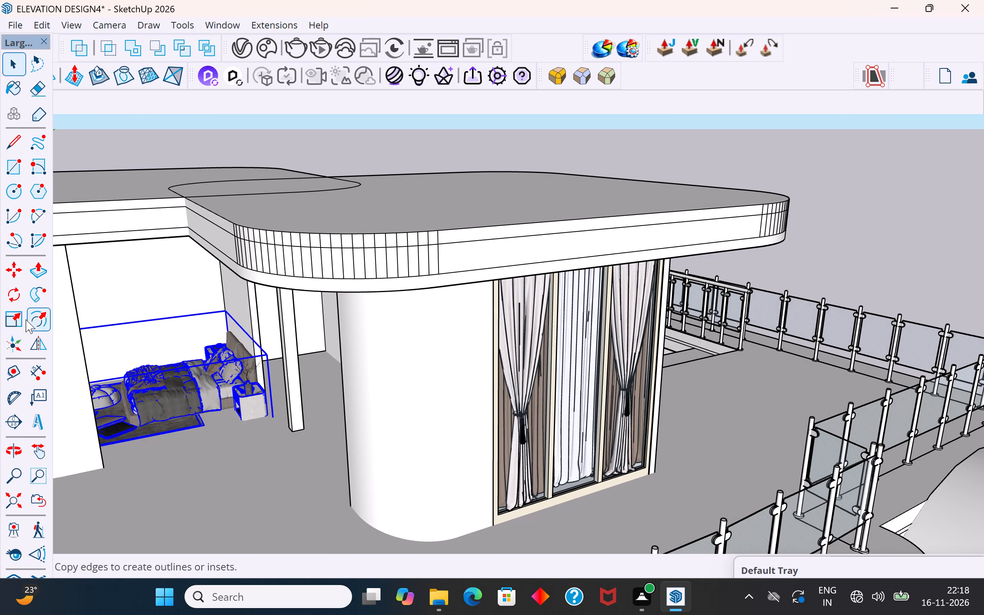
left_click(35, 346)
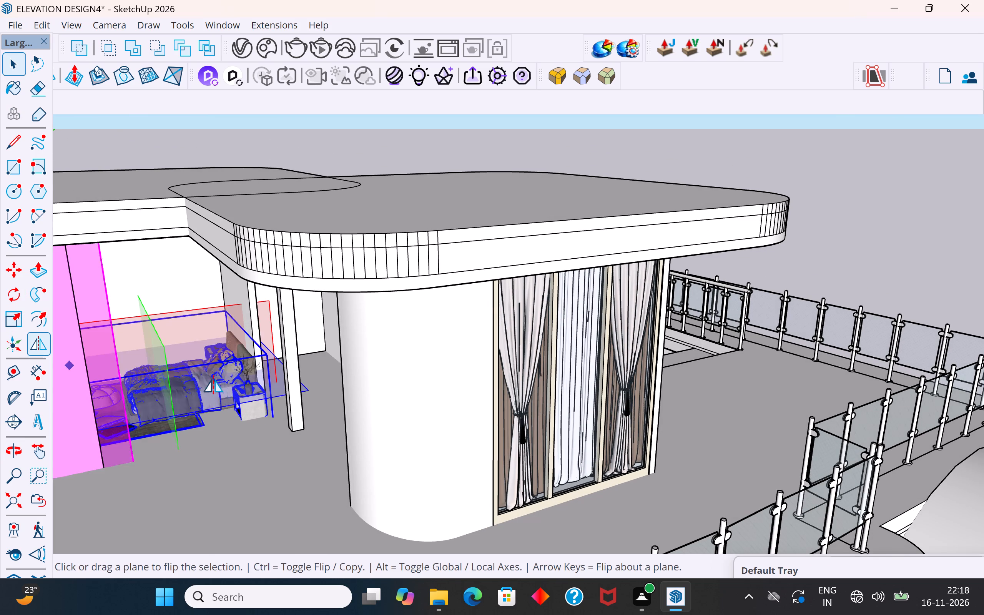
left_click(222, 380)
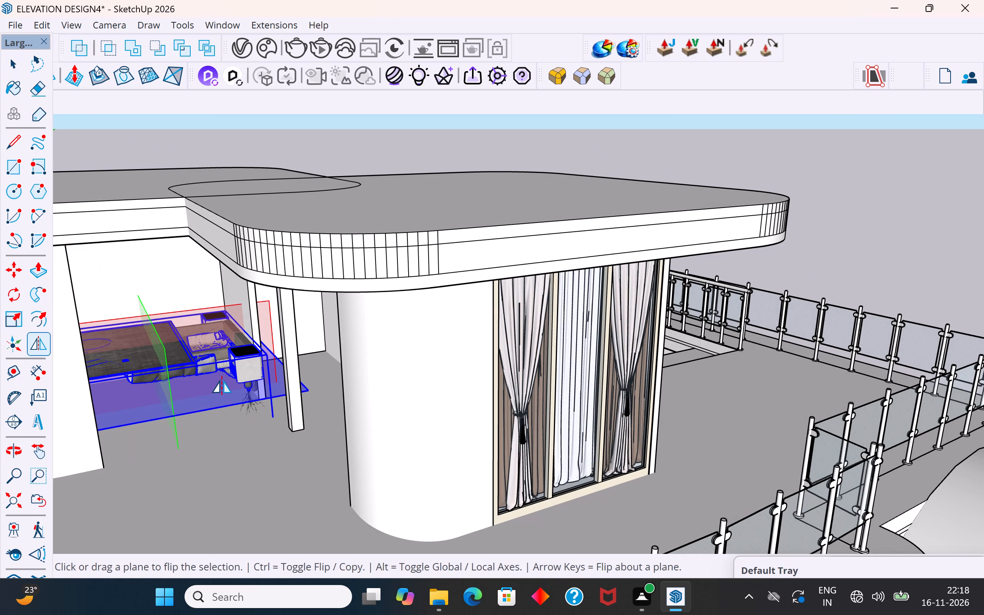
key("ctrl+z")
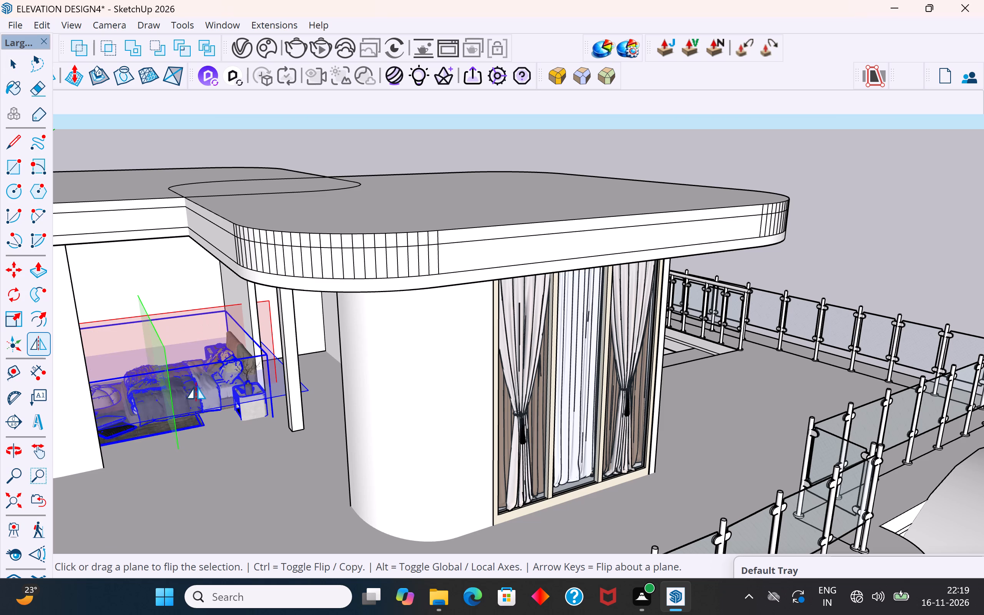
left_click(165, 364)
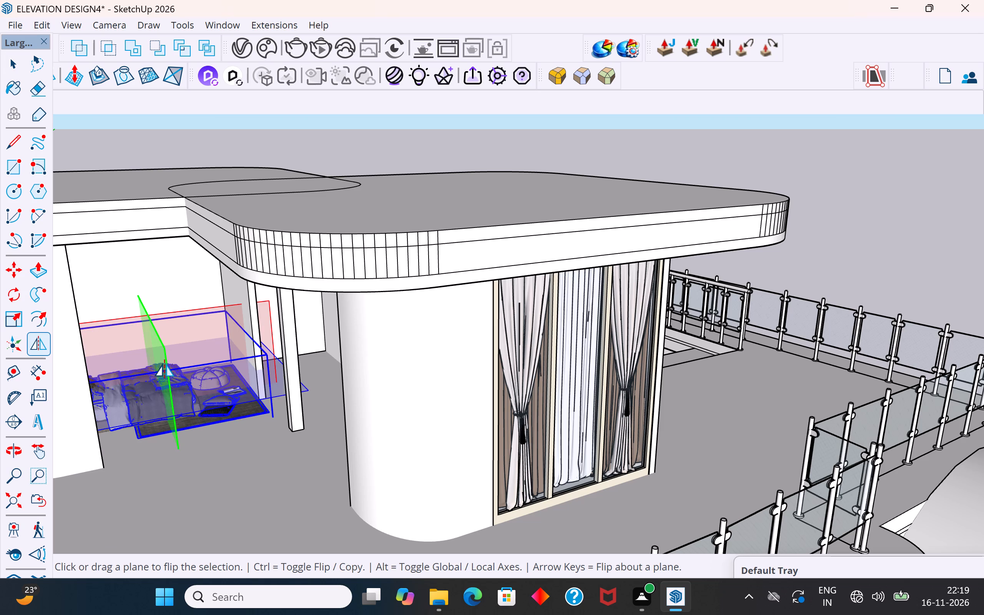
left_click(15, 65)
left_click(145, 151)
Push/Pull the end face of the rear wall panel beside the stair opening until it meets the side wall, closing the gap.
middle_click_drag(234, 319, 372, 308)
scroll(432, 334, "down", 2)
middle_click_drag(451, 343, 341, 334)
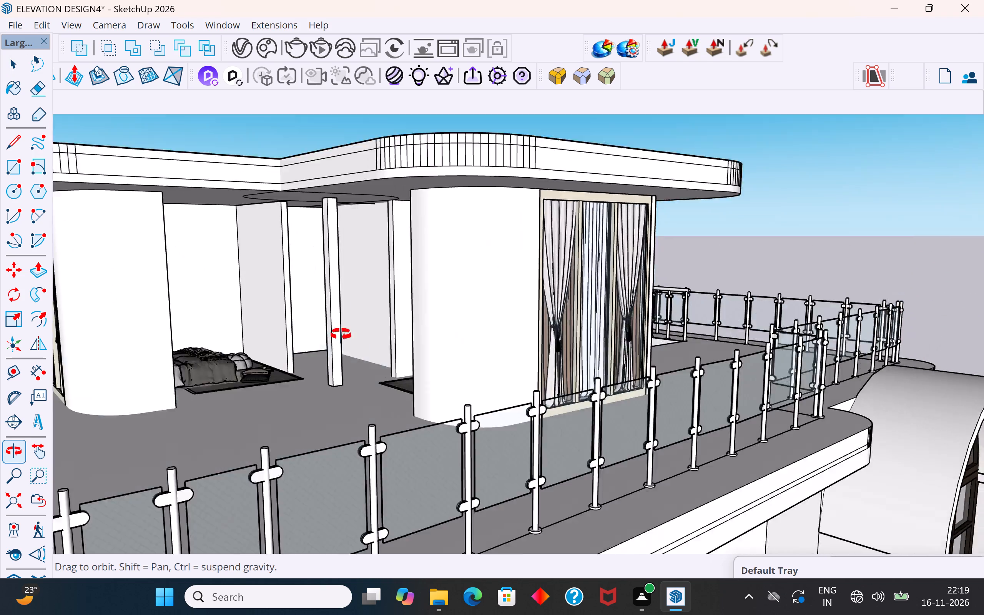
middle_click_drag(341, 334, 59, 377)
middle_click_drag(559, 347, 279, 342)
scroll(766, 236, "up", 1)
middle_click_drag(624, 266, 483, 266)
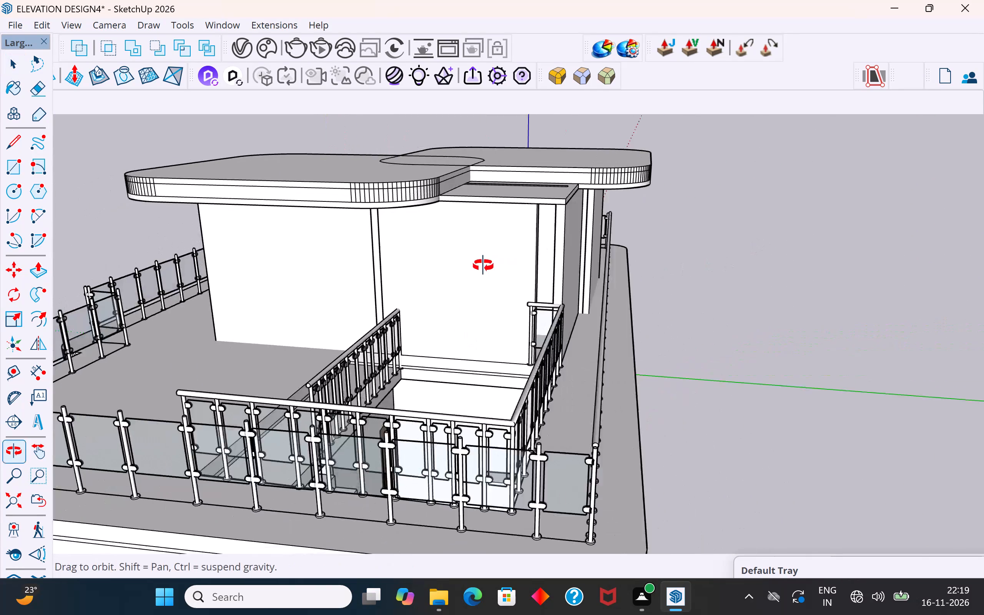
middle_click_drag(483, 266, 422, 279)
scroll(437, 284, "down", 1)
scroll(539, 261, "up", 3)
middle_click_drag(542, 277, 514, 302)
scroll(508, 312, "up", 7)
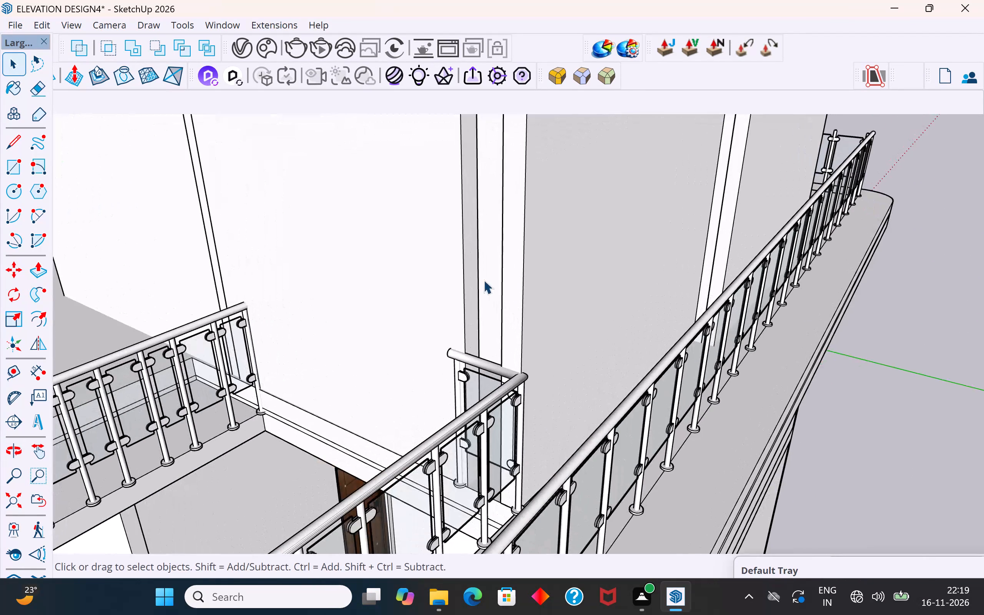
left_click(471, 262)
double_click(472, 266)
left_click(473, 257)
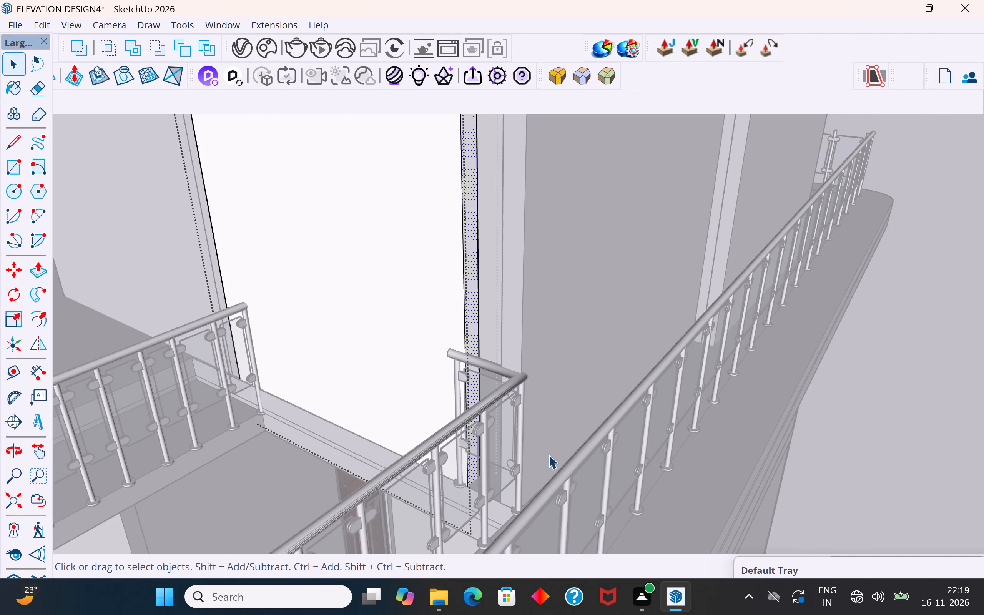
left_click(33, 273)
scroll(443, 367, "down", 2)
middle_click_drag(457, 376, 399, 400)
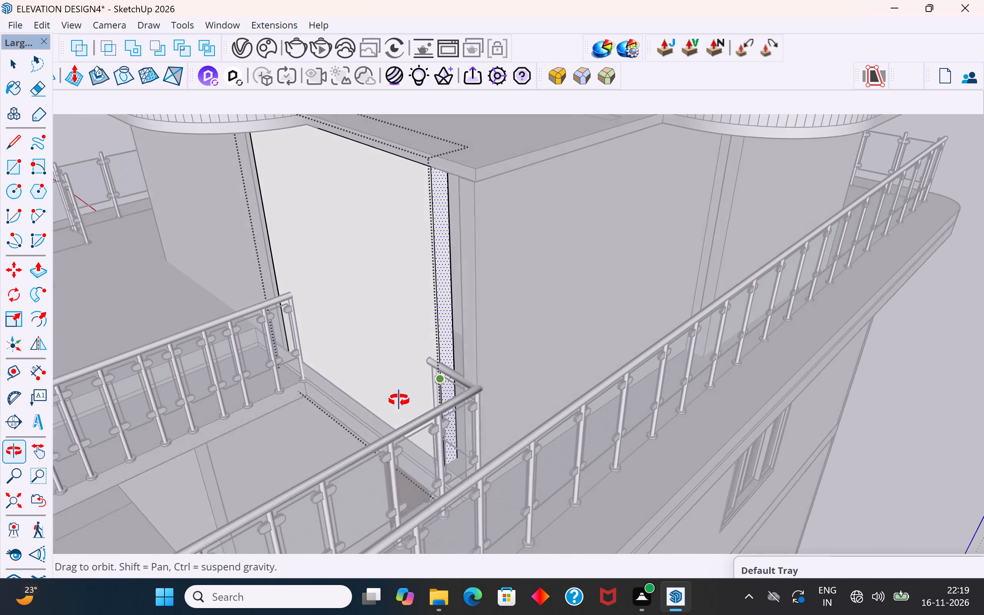
middle_click_drag(399, 400, 397, 399)
scroll(463, 191, "up", 3)
middle_click_drag(487, 184, 610, 136)
scroll(485, 303, "down", 5)
middle_click_drag(509, 298, 606, 238)
scroll(475, 158, "up", 7)
left_click(454, 168)
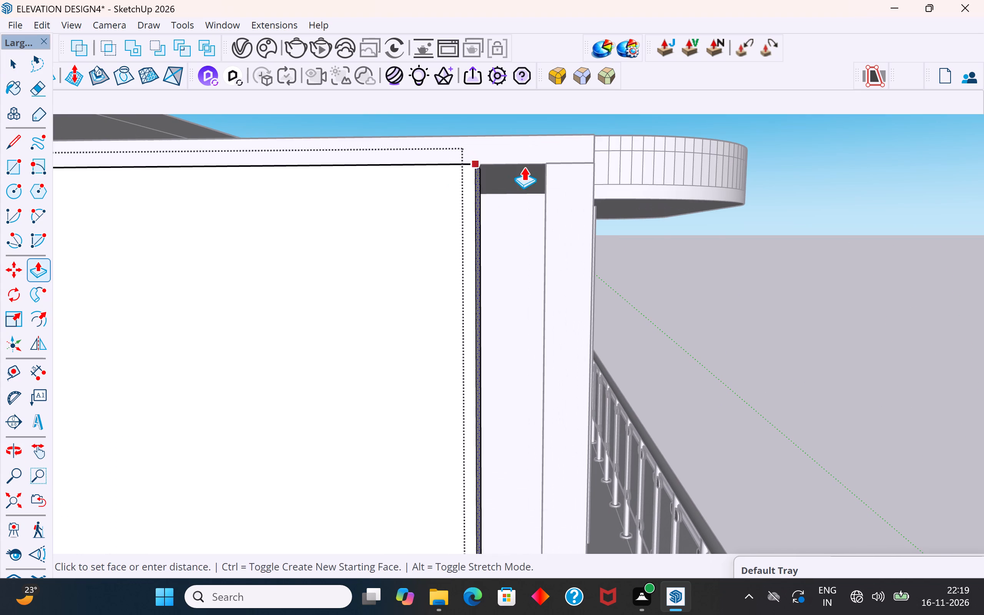
left_click(550, 171)
left_click(13, 62)
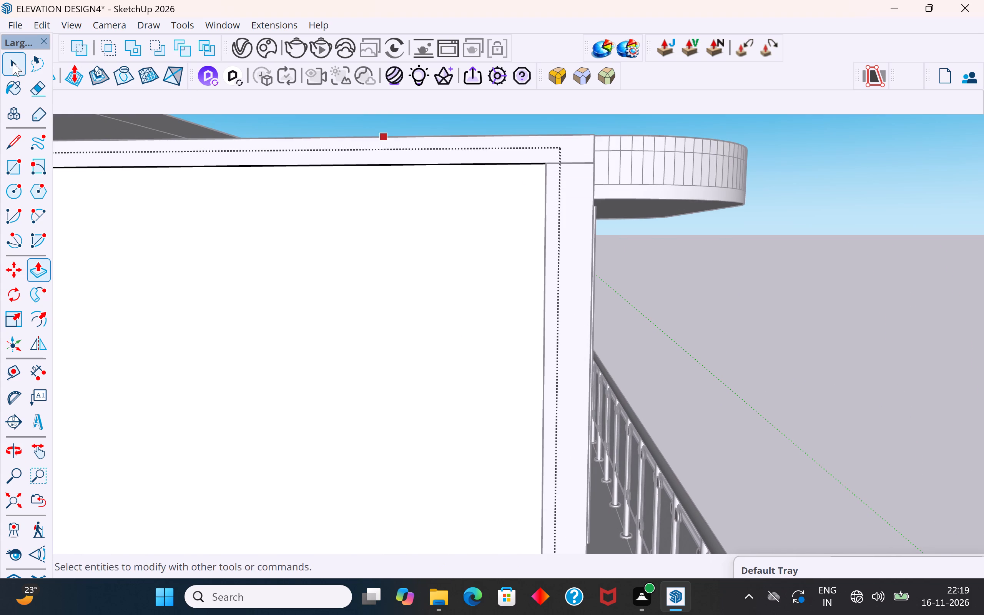
left_click(249, 125)
scroll(430, 246, "down", 4)
middle_click_drag(704, 280, 548, 311)
middle_click_drag(824, 285, 807, 367)
scroll(639, 140, "down", 6)
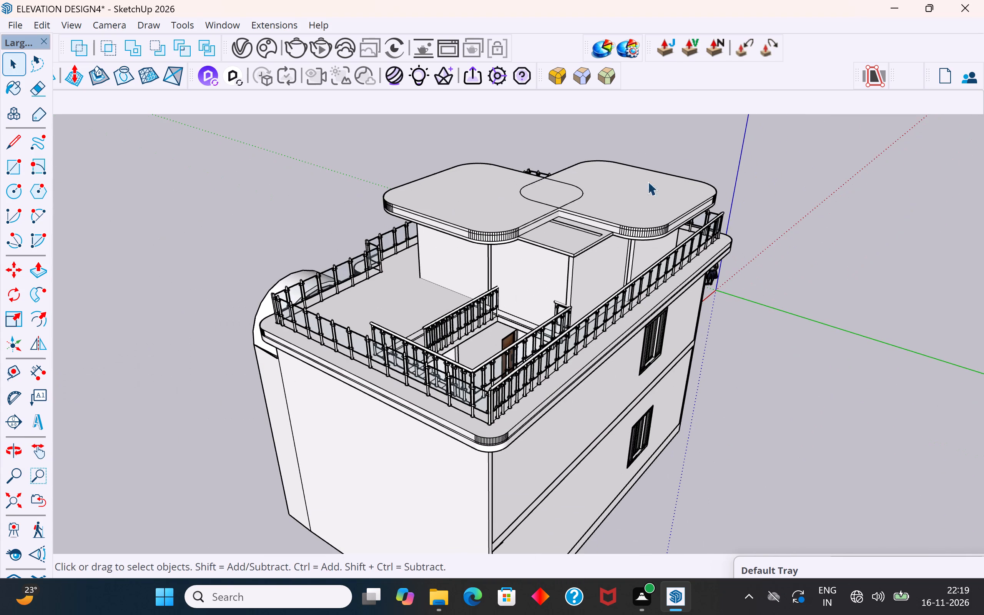
Hide the outer wall panel that faces the side railing beneath the small flat slab between the rounded roof slabs.
left_click(770, 313)
middle_click_drag(766, 314, 659, 426)
scroll(589, 286, "up", 6)
middle_click_drag(557, 317, 577, 279)
scroll(582, 304, "up", 4)
middle_click_drag(587, 305, 577, 221)
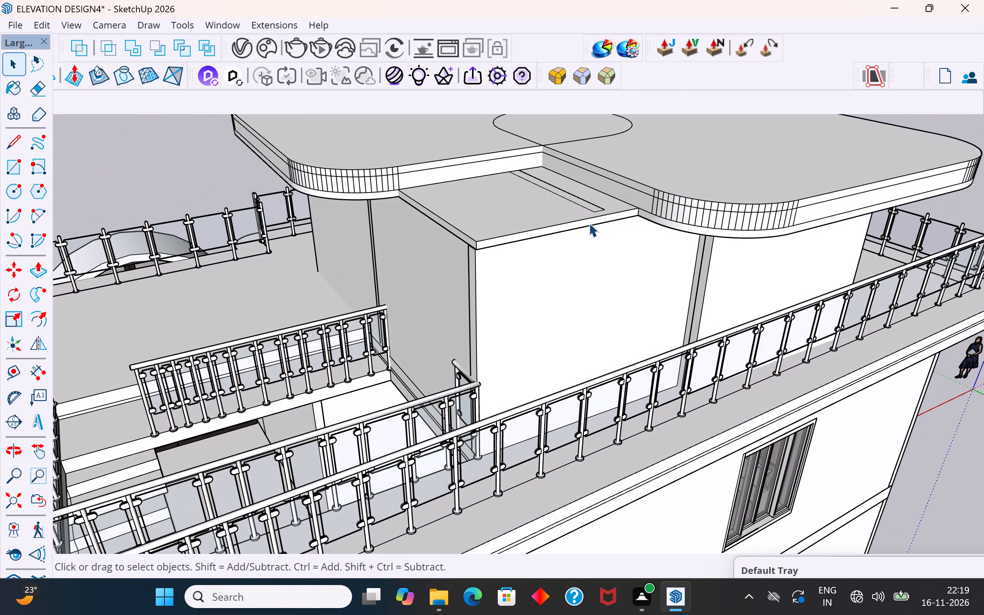
left_click(589, 223)
left_click(558, 228)
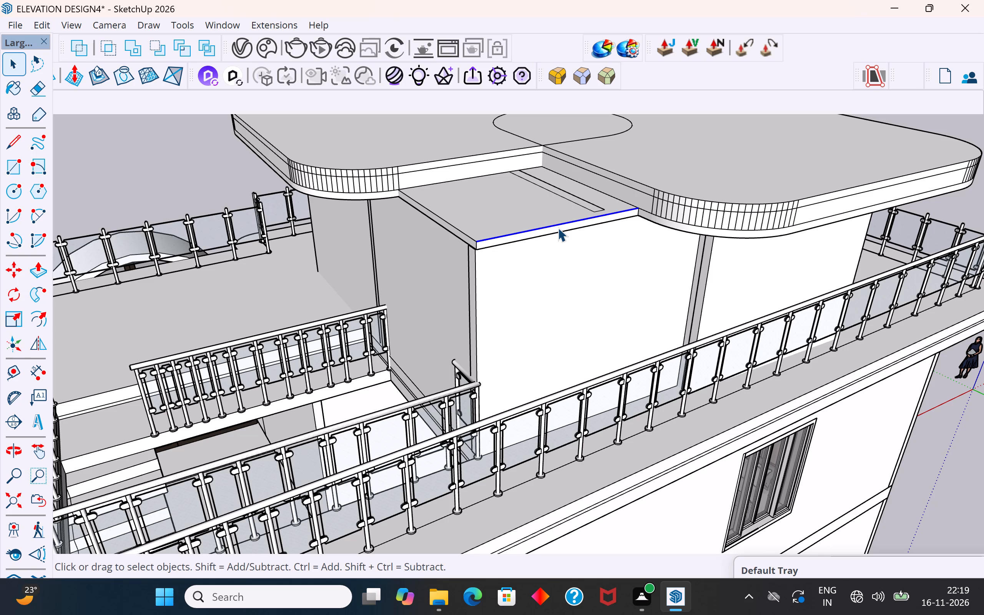
triple_click(515, 219)
left_click(515, 219)
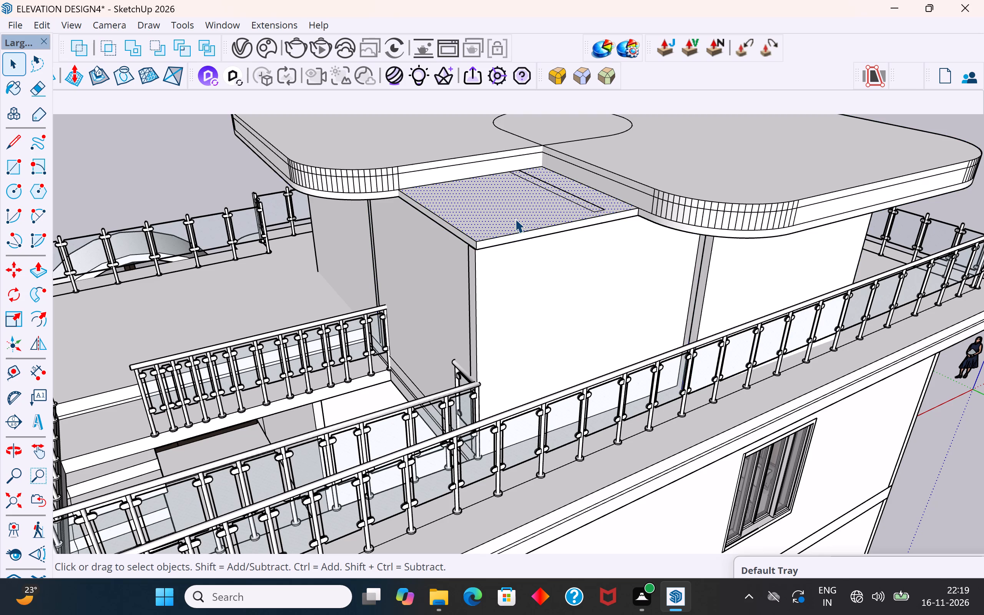
middle_click_drag(520, 229, 517, 174)
left_click(534, 220)
right_click(534, 220)
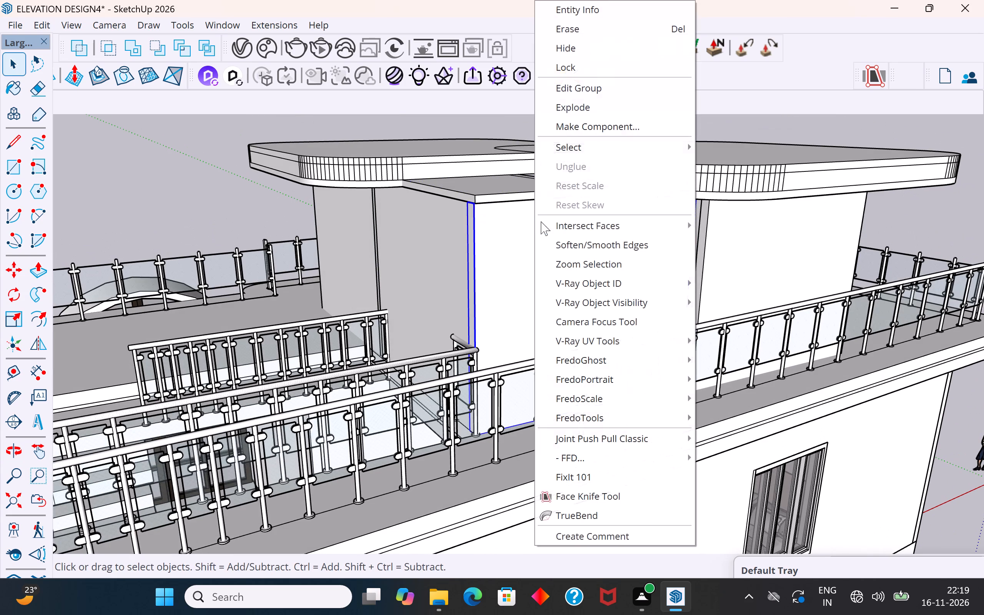
left_click(590, 45)
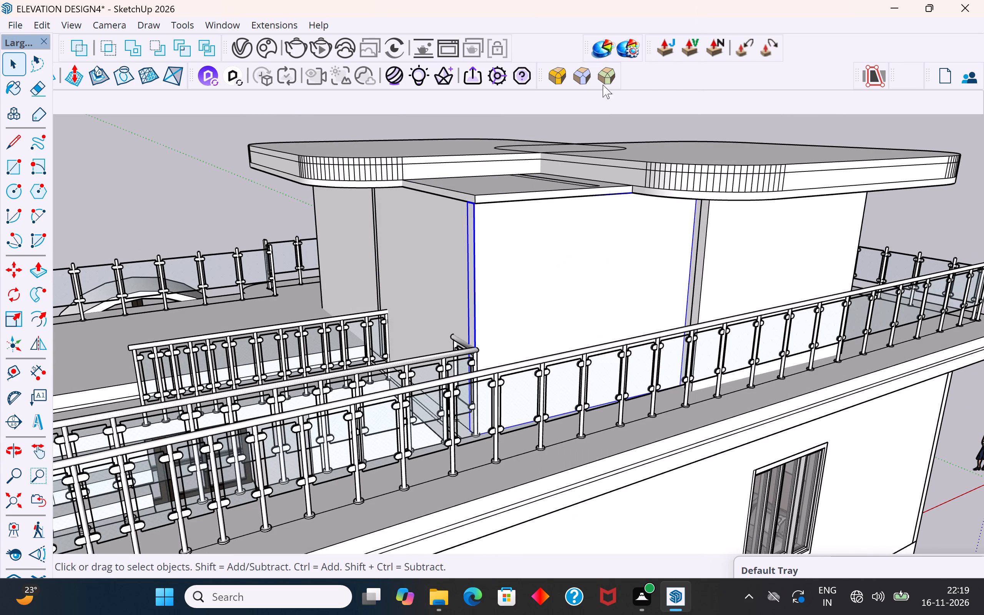
left_click(704, 114)
Hide the top, front and underside faces and the edges of the small flat slab joining the two rounded roof slabs.
scroll(590, 184, "up", 1)
middle_click_drag(588, 181, 549, 156)
scroll(476, 155, "up", 2)
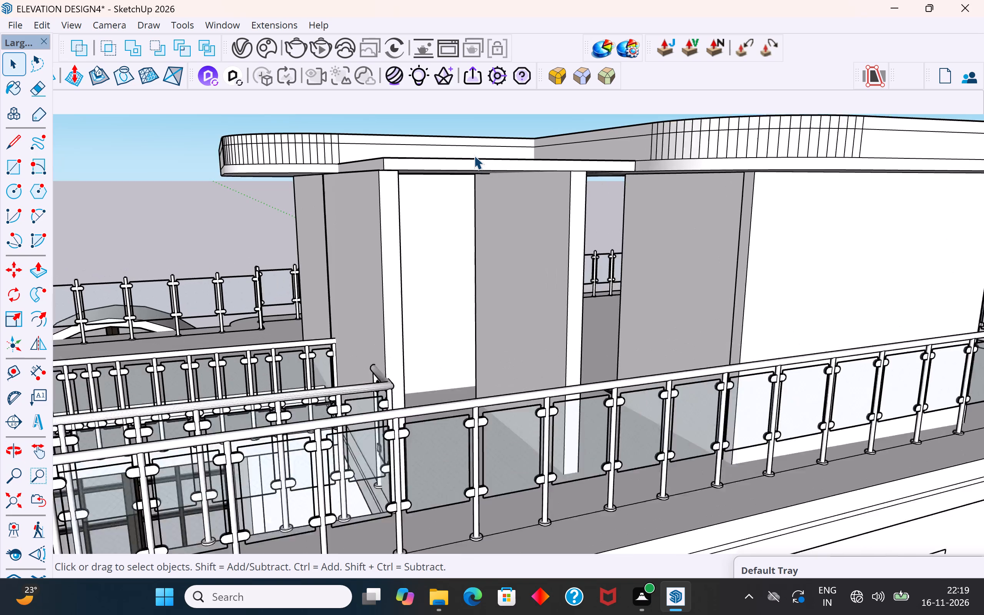
scroll(474, 155, "up", 1)
left_click(474, 163)
middle_click_drag(515, 172, 495, 166)
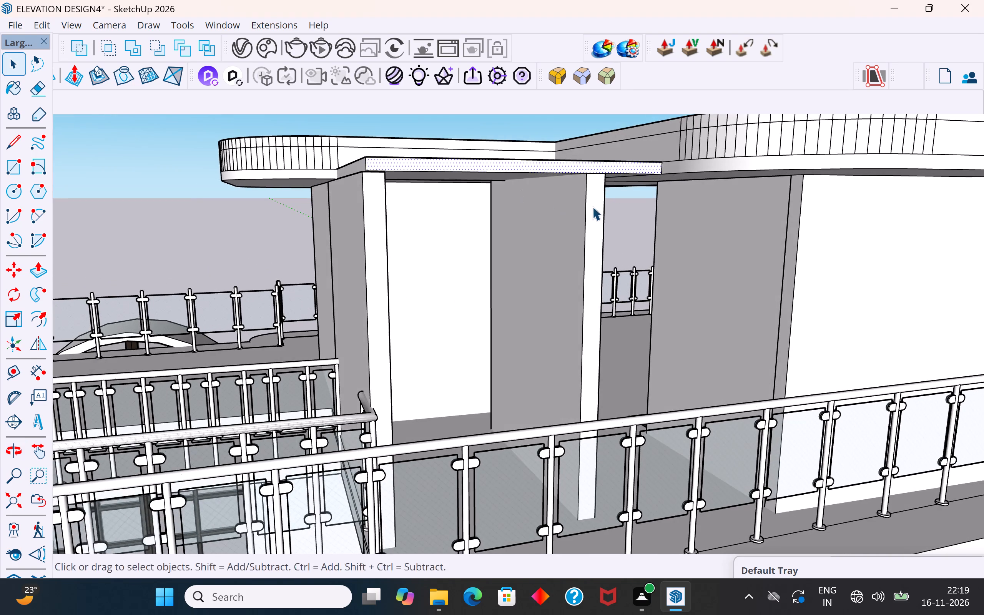
middle_click_drag(592, 206, 590, 376)
double_click(535, 146)
middle_click_drag(531, 201, 755, 173)
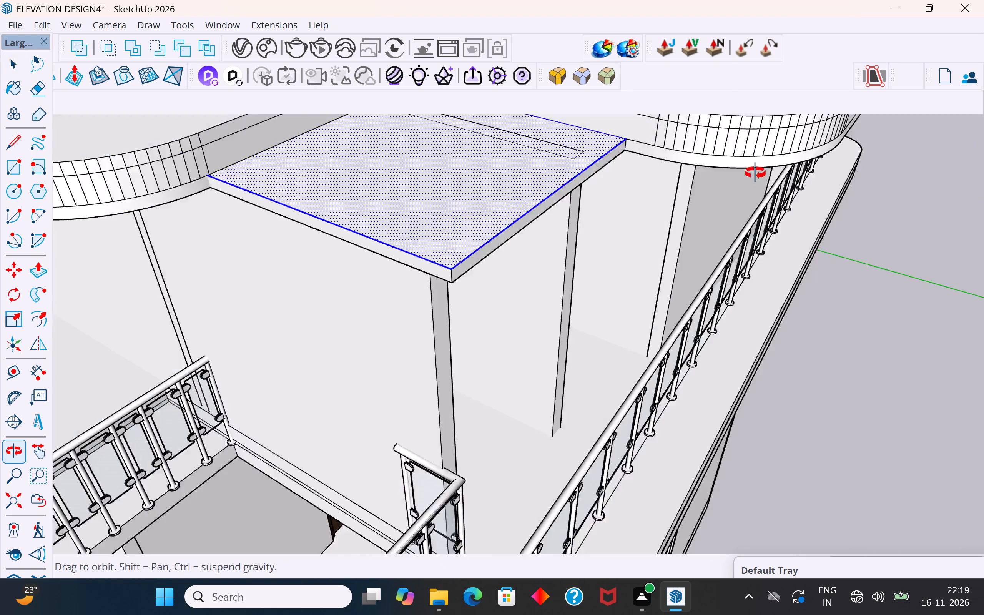
middle_click_drag(755, 173, 469, 70)
scroll(458, 365, "down", 4)
middle_click_drag(469, 323, 469, 191)
scroll(432, 482, "down", 6)
middle_click_drag(449, 448, 446, 422)
scroll(457, 221, "up", 6)
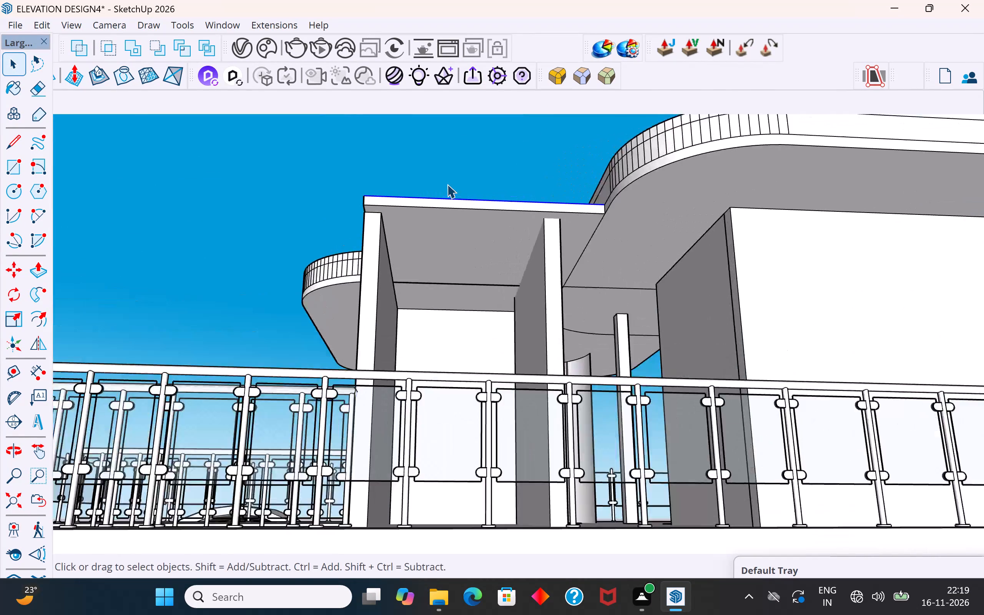
scroll(447, 184, "up", 1)
left_click_drag(486, 175, 450, 232)
right_click(450, 232)
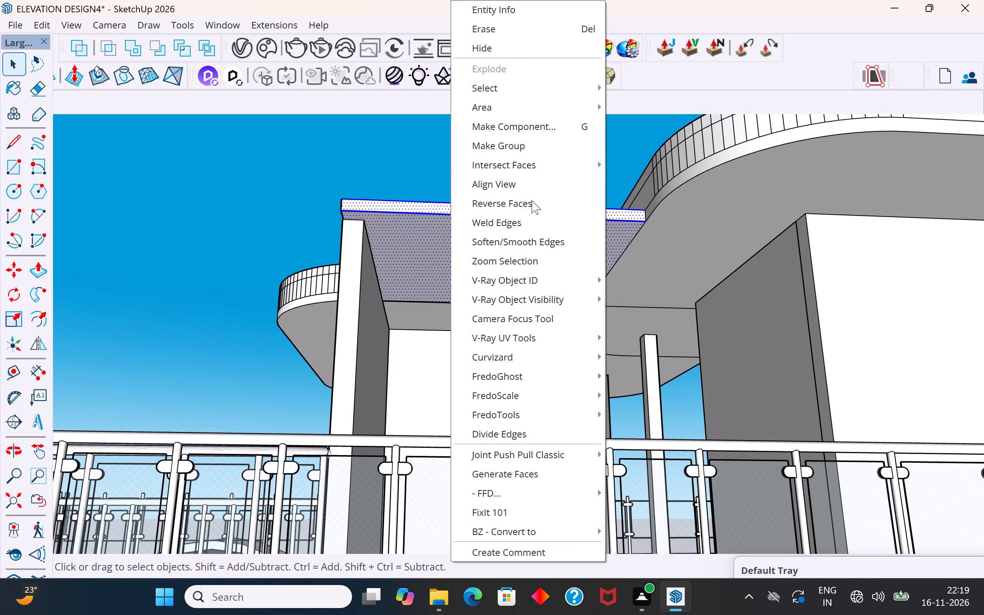
left_click(496, 47)
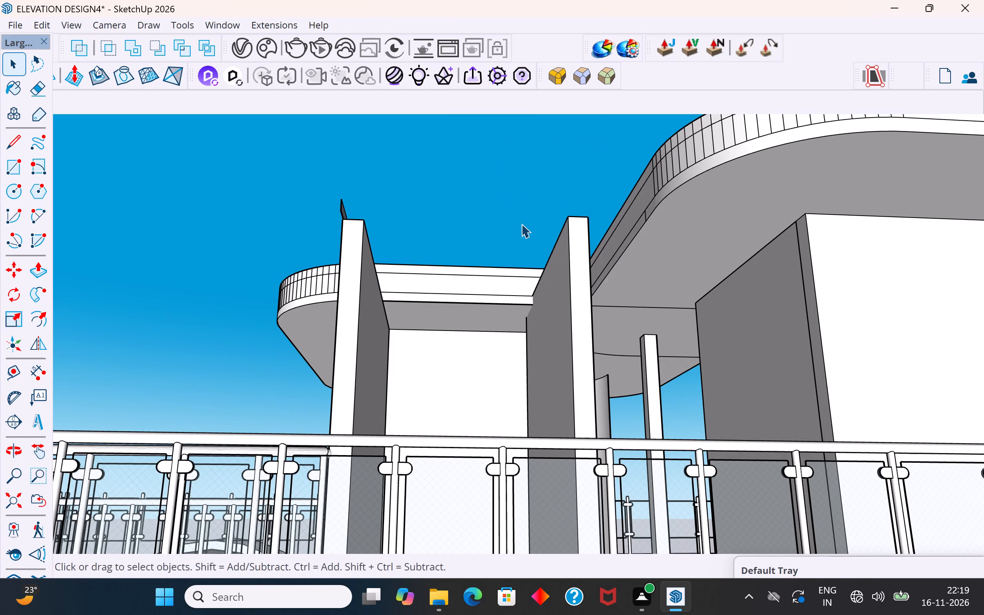
Push/Pull the inner wall panel's top face down until it is level with the underside of the roof slab.
middle_click_drag(568, 234, 580, 426)
scroll(572, 294, "up", 3)
left_click(572, 294)
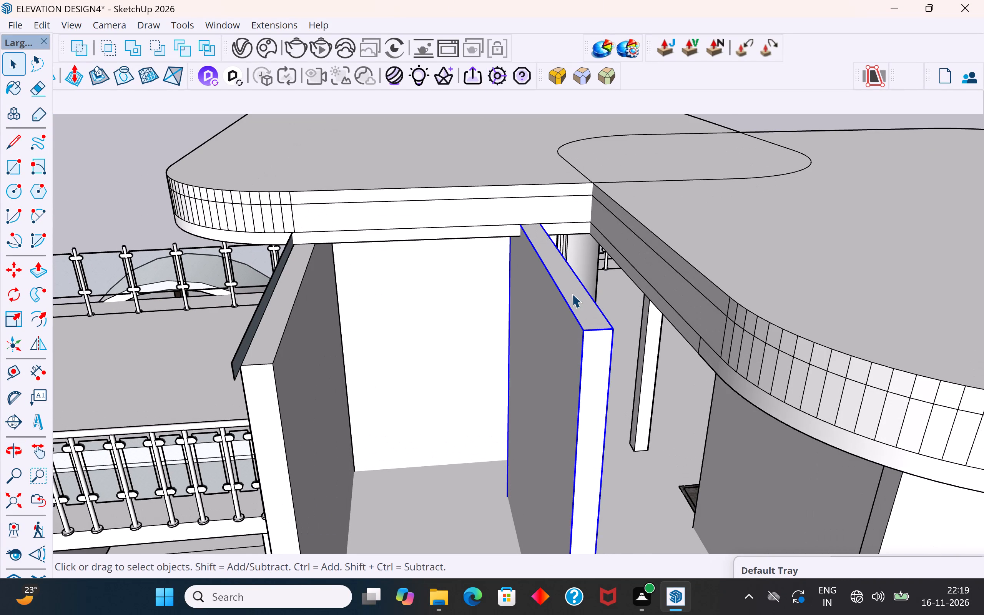
double_click(563, 279)
left_click(553, 266)
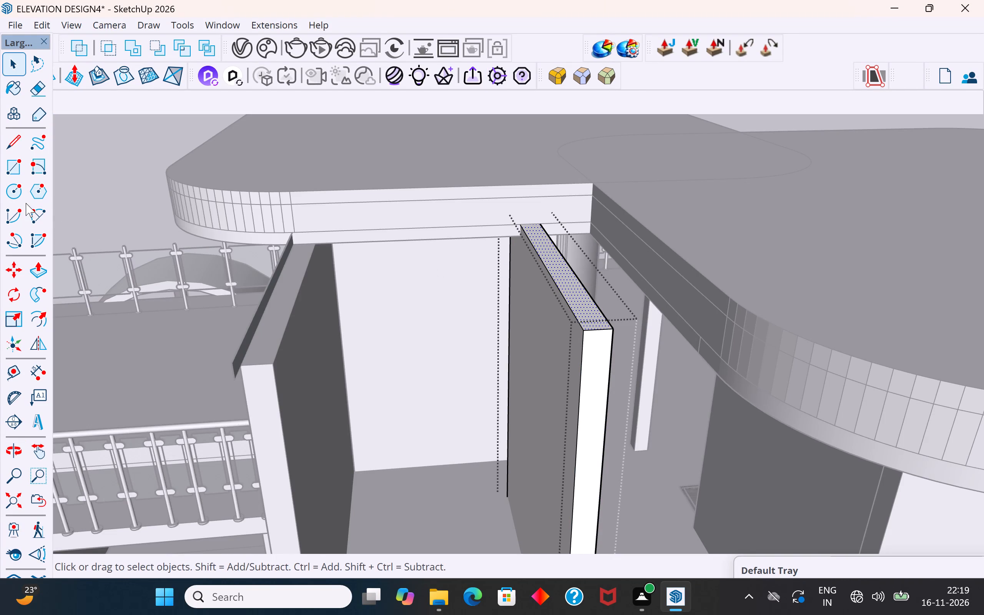
left_click(32, 271)
scroll(513, 253, "up", 7)
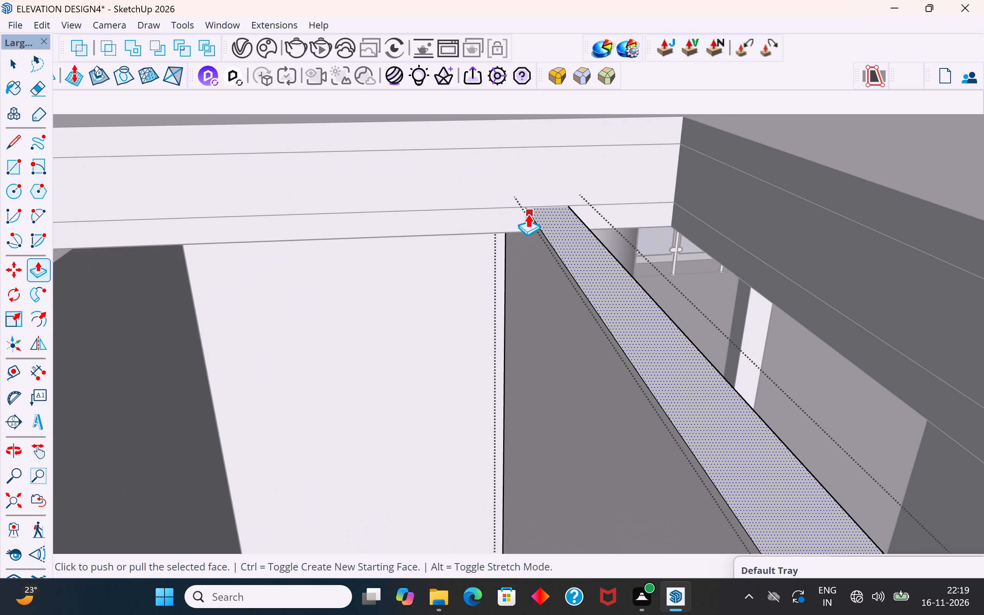
left_click(525, 208)
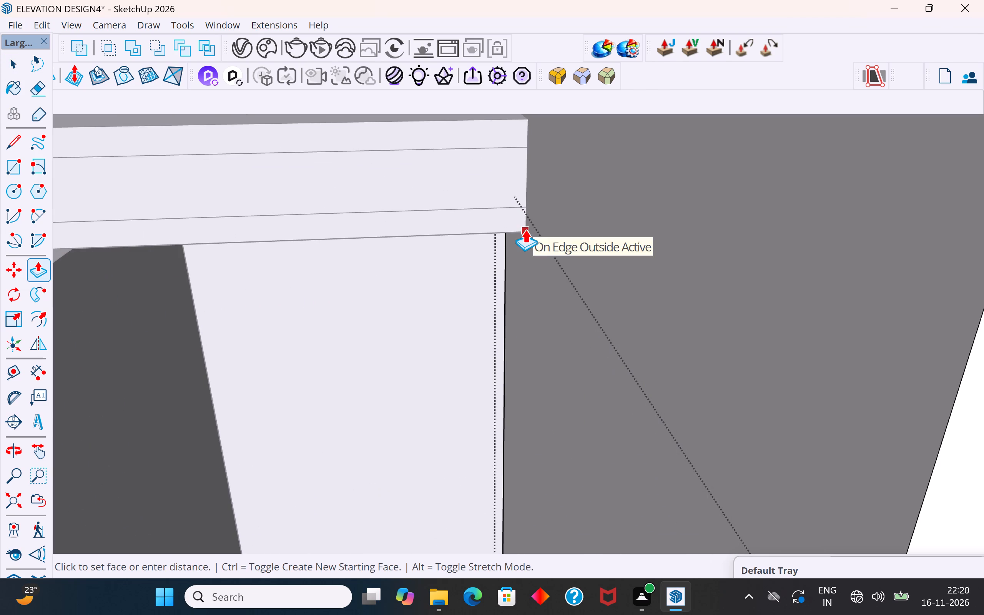
key("Escape")
scroll(525, 233, "down", 1)
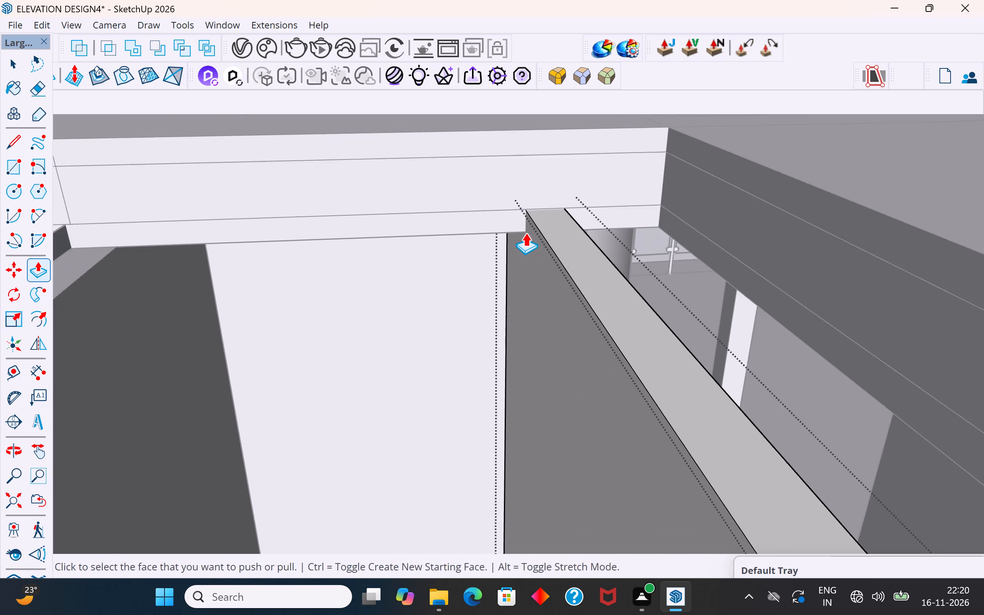
scroll(525, 233, "down", 2)
middle_click_drag(540, 237, 626, 251)
left_click(571, 214)
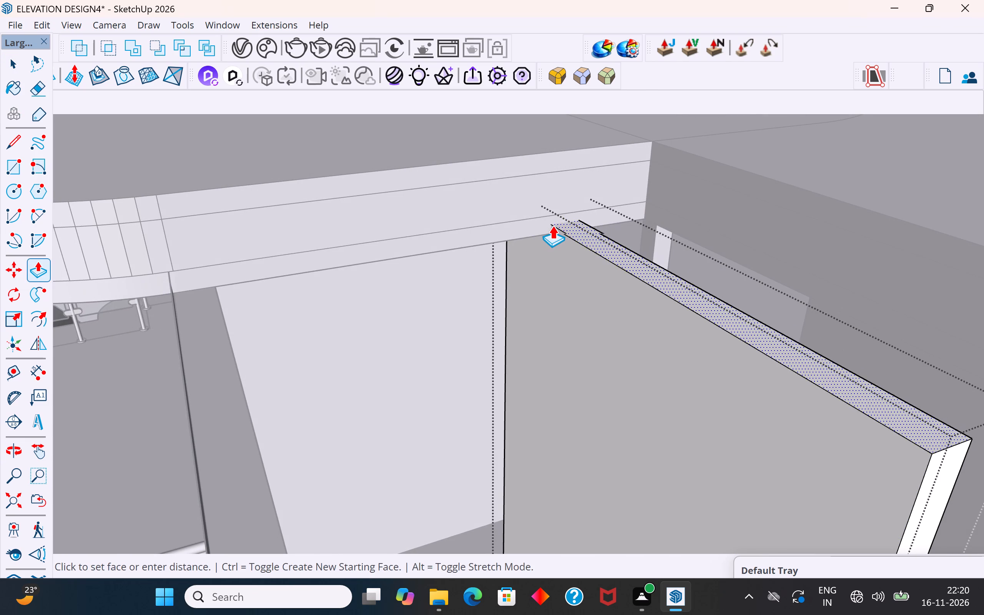
left_click(550, 226)
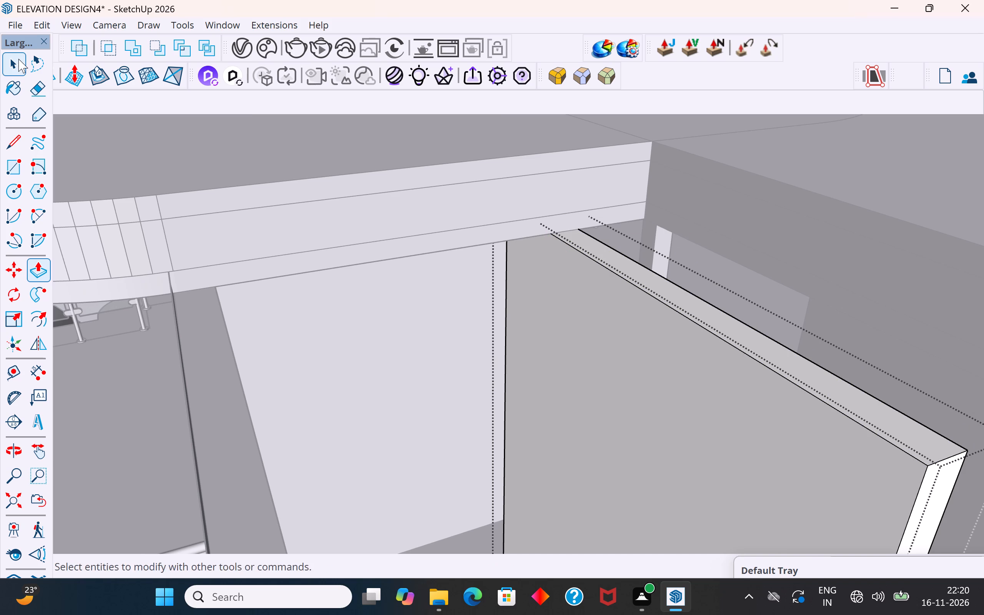
left_click(18, 59)
scroll(462, 352, "down", 11)
left_click(614, 178)
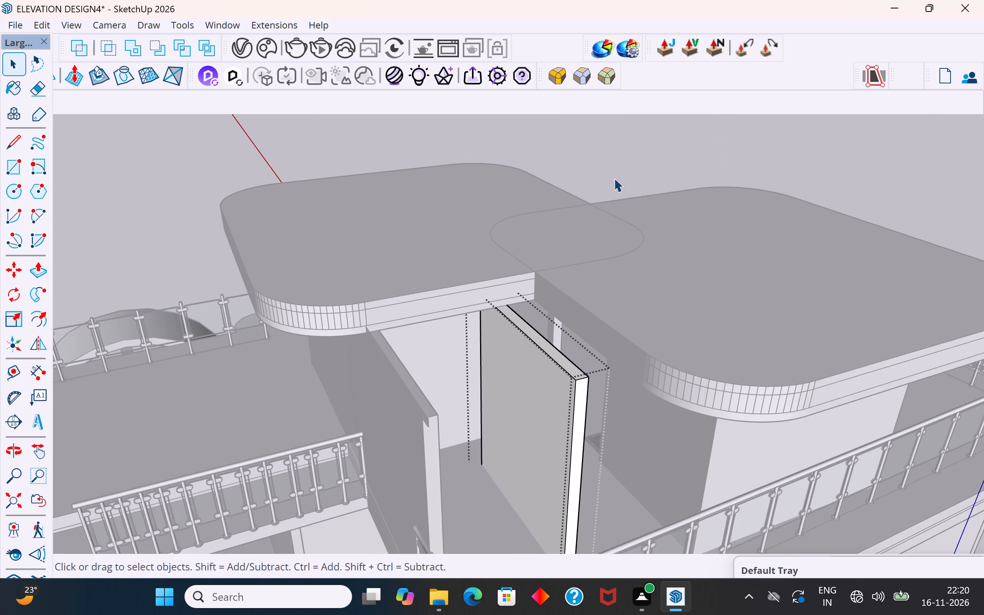
Delete the small slab's leftover side face and its three loose edges along the wall panel beside the stair opening.
scroll(555, 206, "down", 4)
middle_click_drag(582, 356, 477, 336)
scroll(415, 291, "up", 3)
middle_click_drag(385, 281, 328, 290)
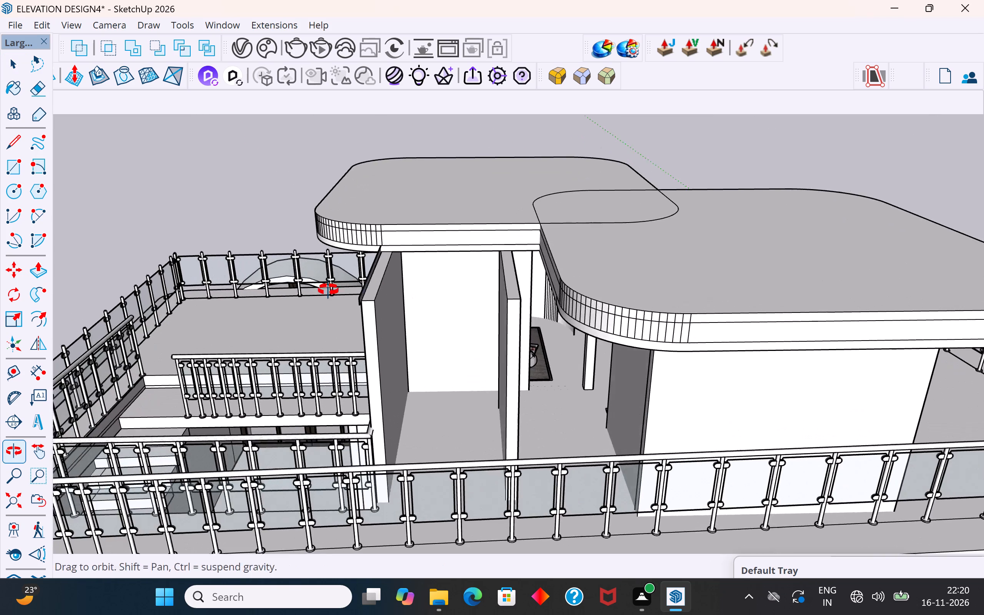
middle_click_drag(328, 290, 319, 291)
scroll(320, 281, "up", 6)
left_click(326, 284)
scroll(326, 284, "up", 5)
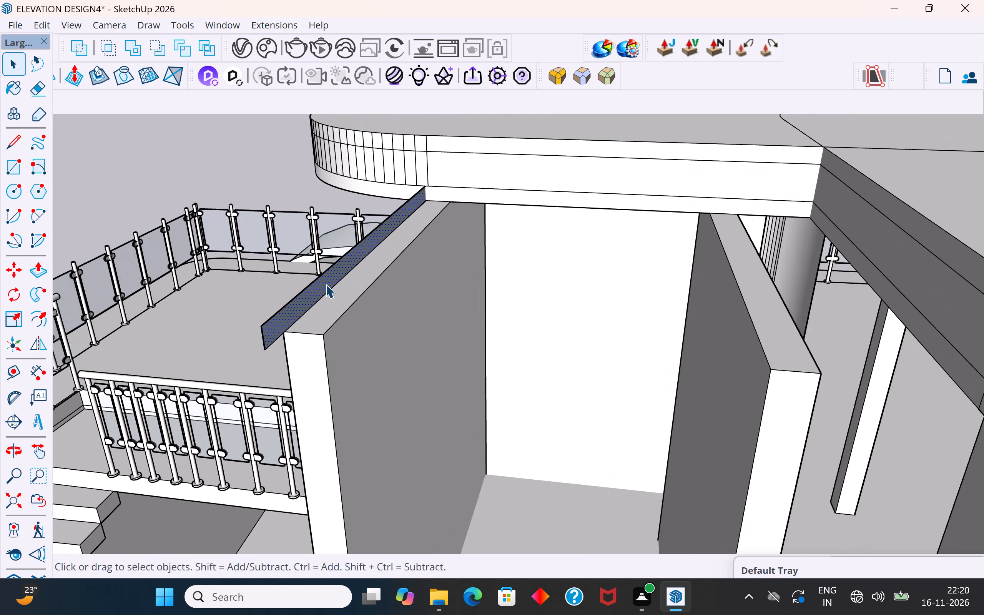
key("Delete")
left_click(307, 287)
key("Delete")
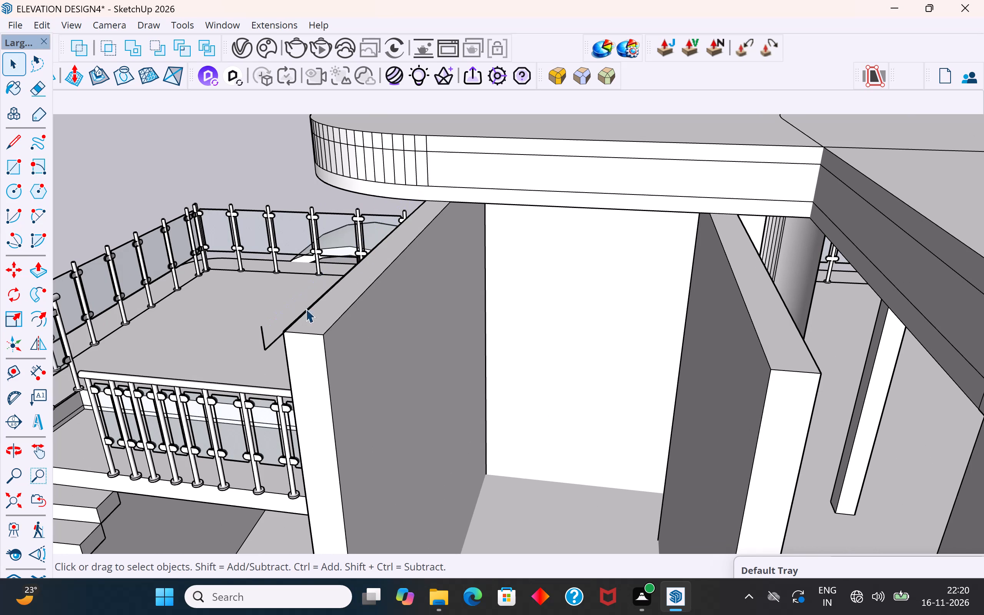
left_click(277, 340)
key("Delete")
left_click(262, 343)
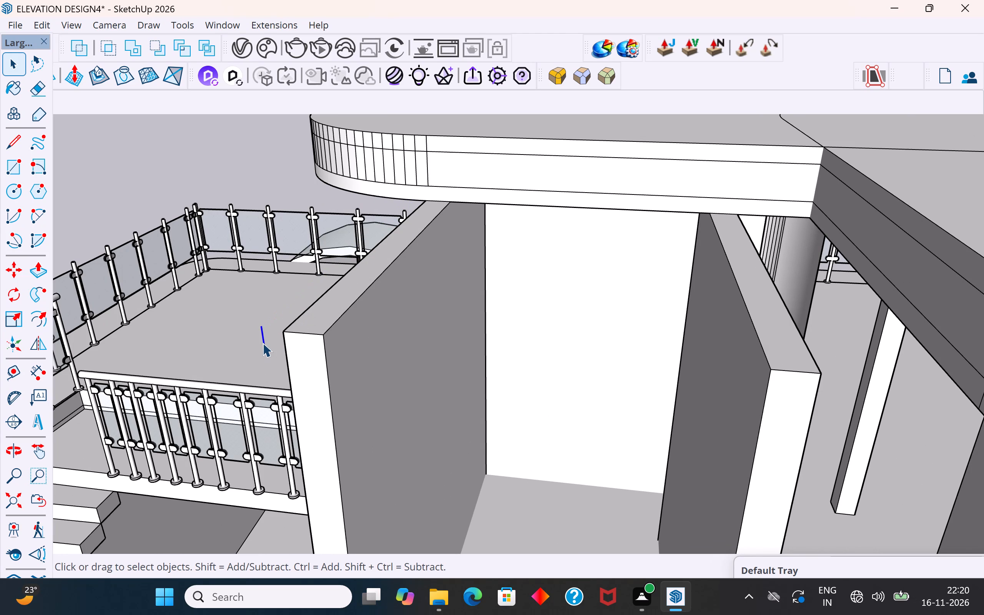
key("Delete")
Unhide all hidden objects to bring back the outer wall panel.
scroll(432, 309, "down", 8)
middle_click_drag(434, 309, 755, 367)
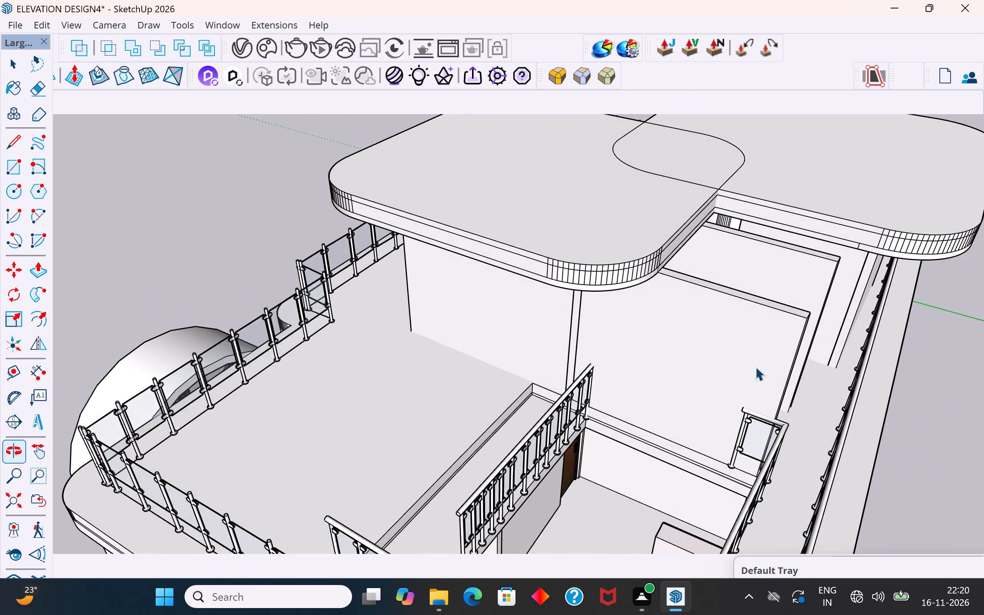
scroll(755, 367, "down", 5)
middle_click_drag(873, 366, 766, 275)
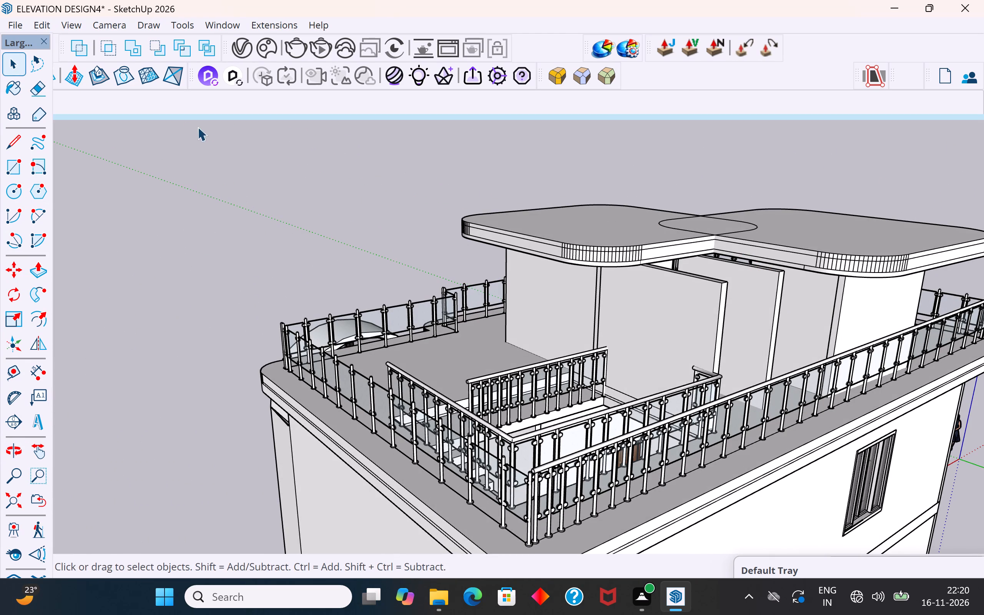
left_click(227, 25)
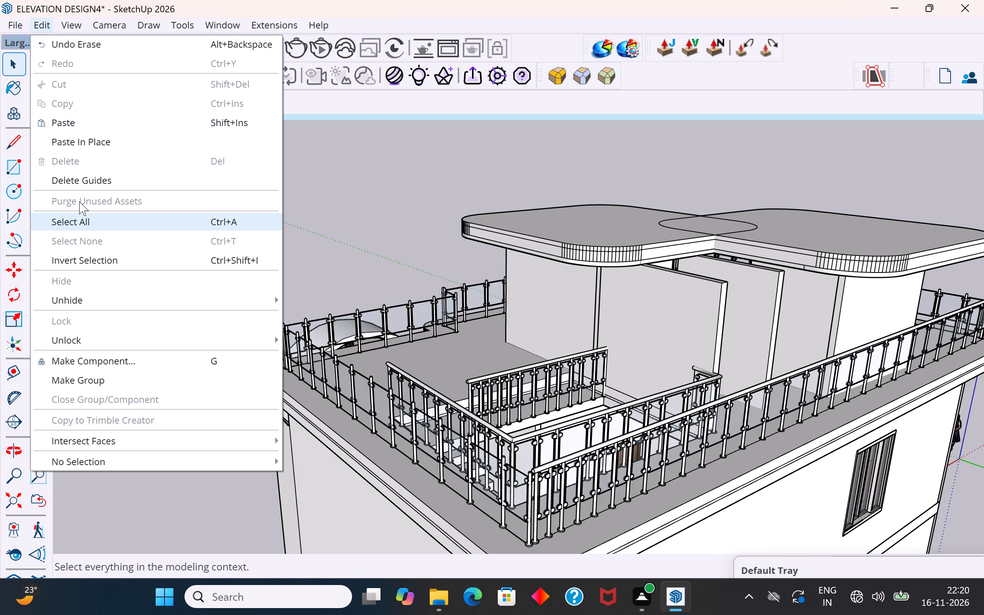
left_click(93, 302)
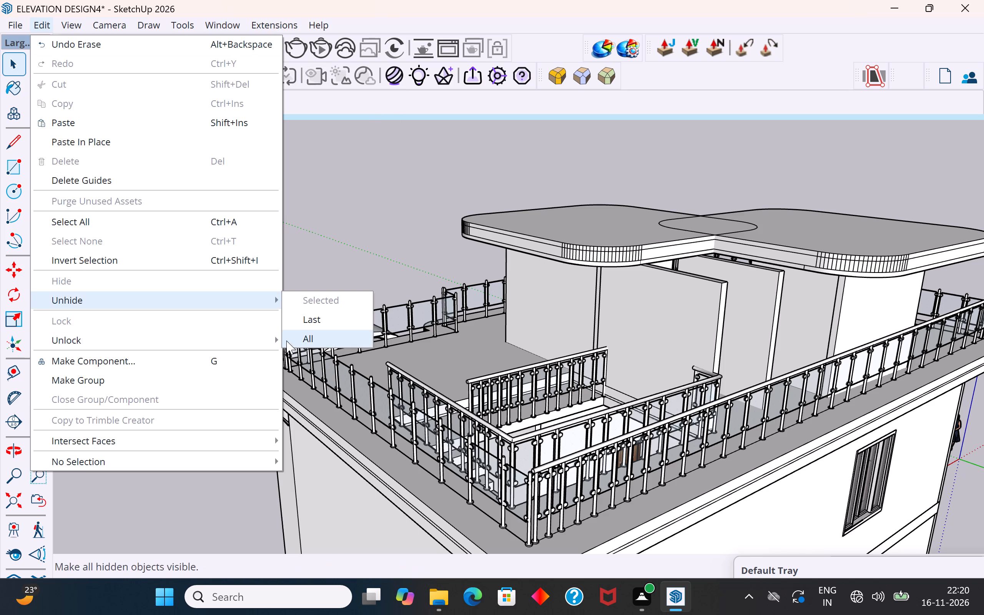
left_click(302, 342)
left_click(336, 192)
Delete the stray slab edge floating above the outer wall panel.
middle_click_drag(405, 330, 460, 446)
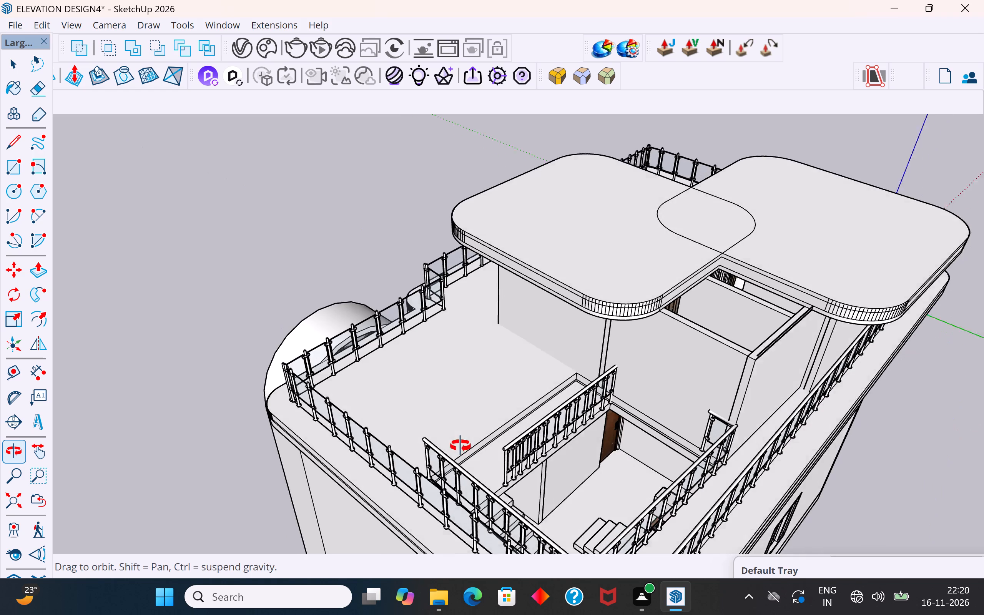
middle_click_drag(460, 446, 464, 450)
scroll(798, 356, "down", 3)
scroll(490, 177, "down", 4)
scroll(734, 283, "up", 8)
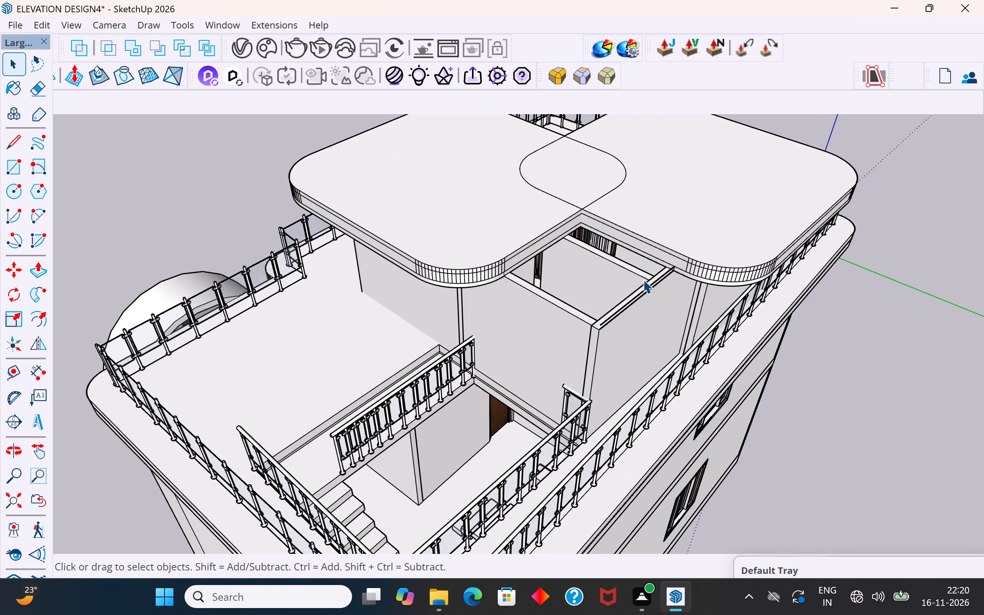
middle_click_drag(643, 279, 573, 186)
scroll(594, 228, "up", 8)
left_click(606, 231)
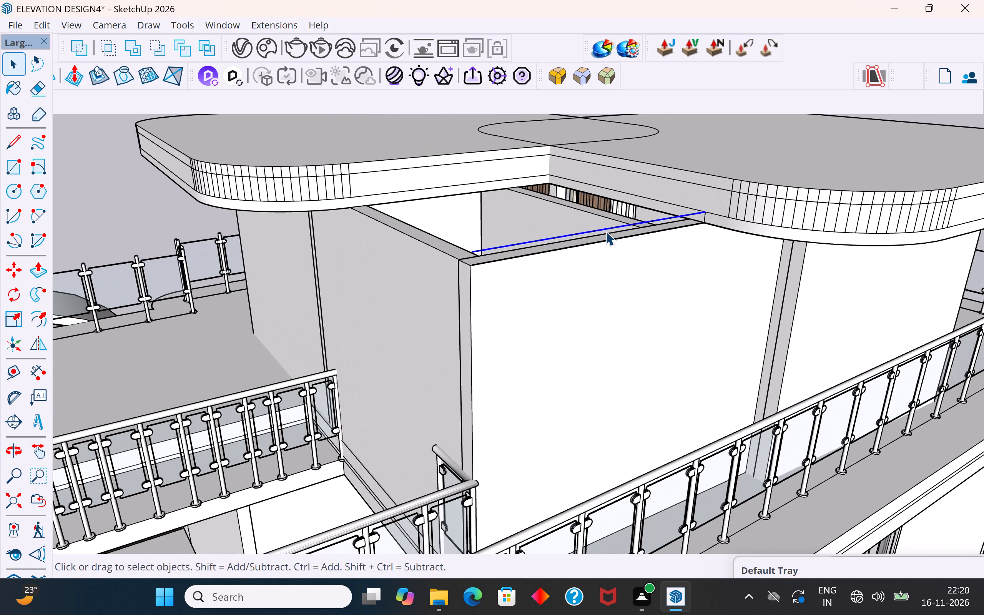
key("Delete")
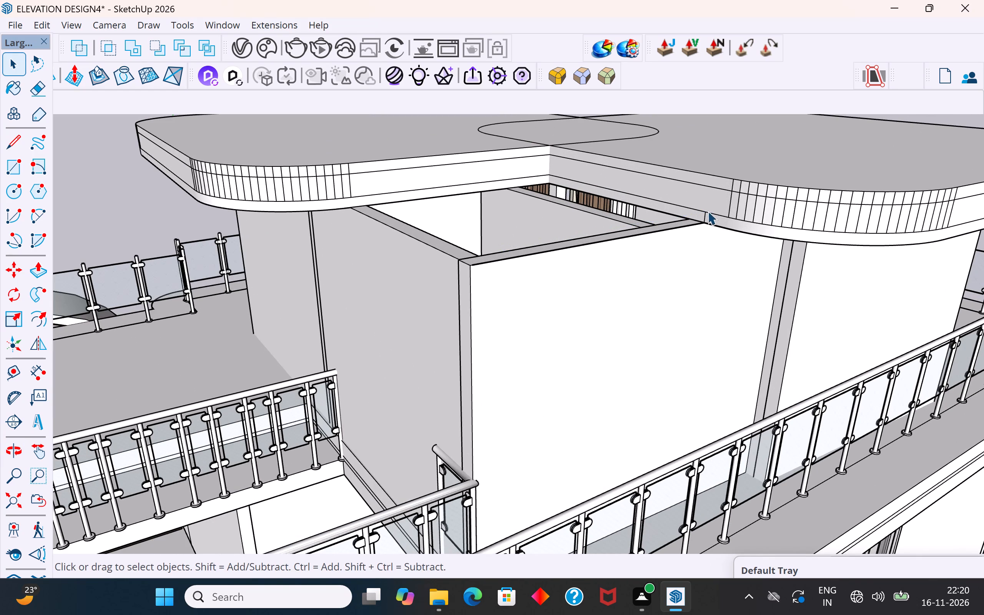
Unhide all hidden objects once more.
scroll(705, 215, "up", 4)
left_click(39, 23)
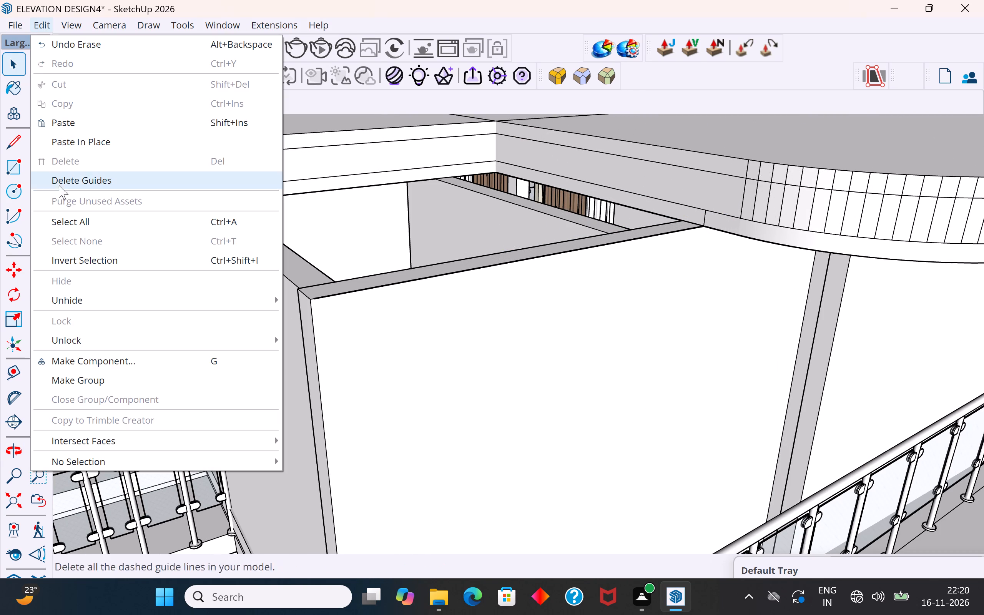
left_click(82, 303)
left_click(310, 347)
Examine the open-topped terrace room, its wall panels and the roof slabs from above and from the stair side.
scroll(445, 311, "down", 3)
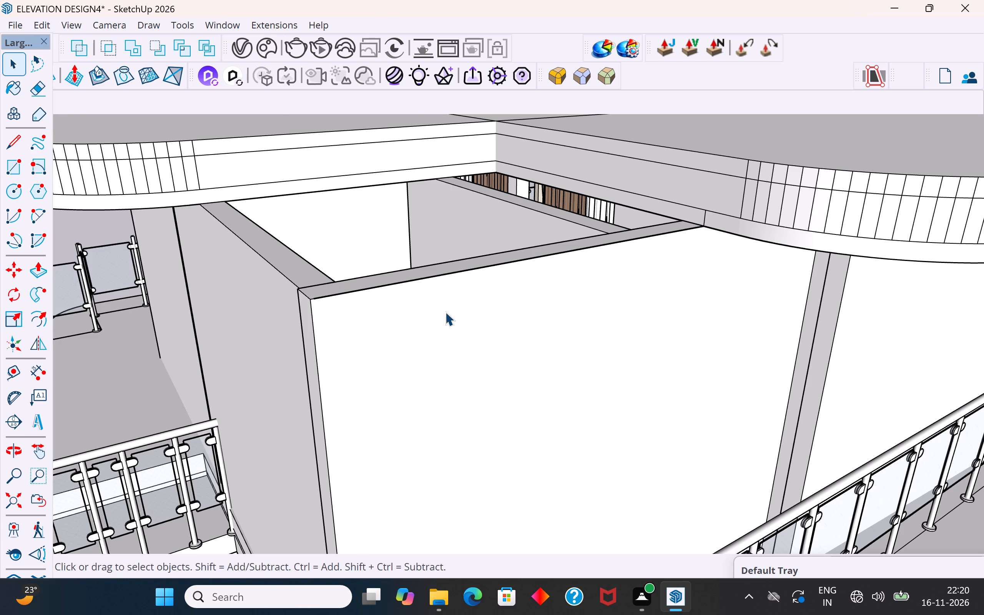
scroll(445, 312, "down", 2)
middle_click_drag(478, 320, 512, 614)
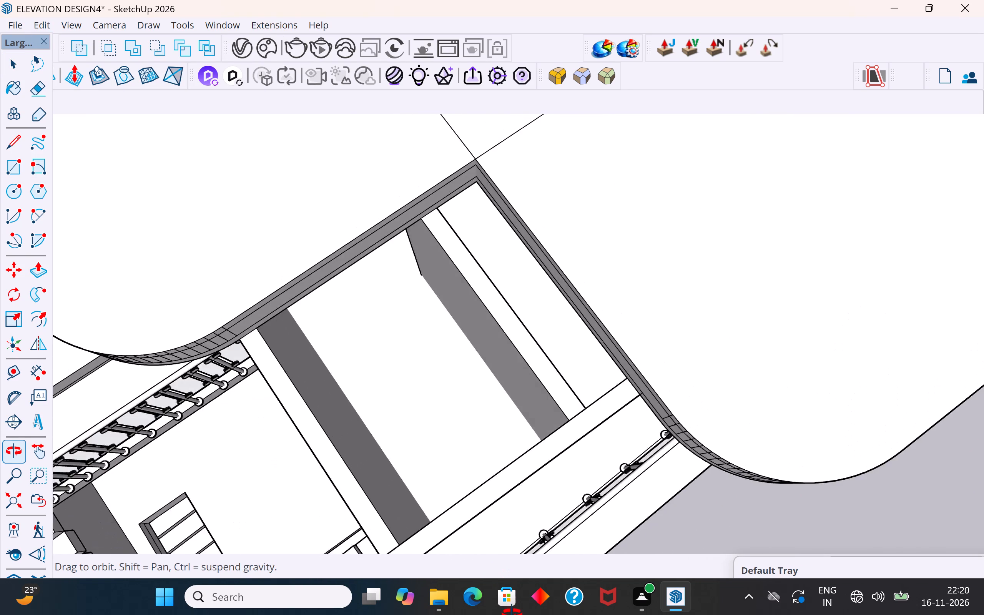
middle_click_drag(512, 614, 904, 495)
middle_click_drag(573, 375, 811, 420)
scroll(646, 294, "up", 3)
middle_click_drag(657, 282, 685, 236)
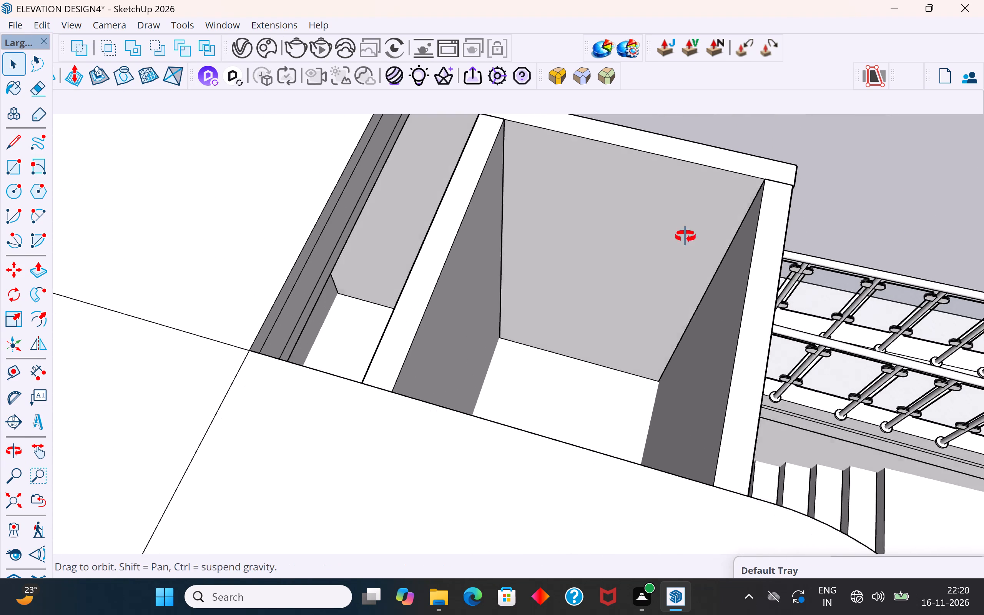
middle_click_drag(685, 236, 285, 233)
scroll(311, 169, "down", 4)
middle_click_drag(353, 298, 370, 210)
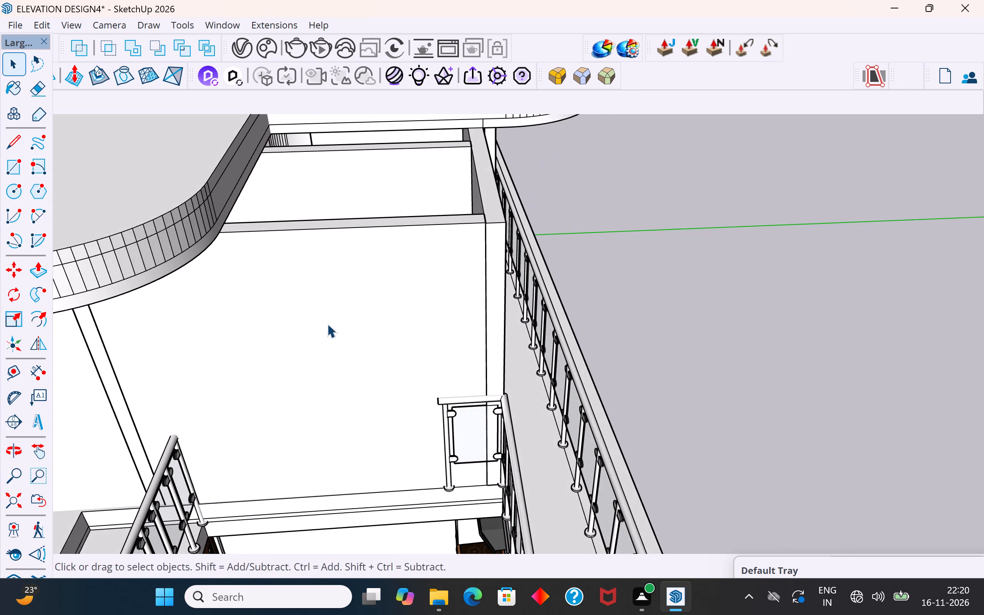
middle_click_drag(328, 281, 317, 208)
scroll(359, 267, "down", 3)
middle_click_drag(367, 280, 392, 236)
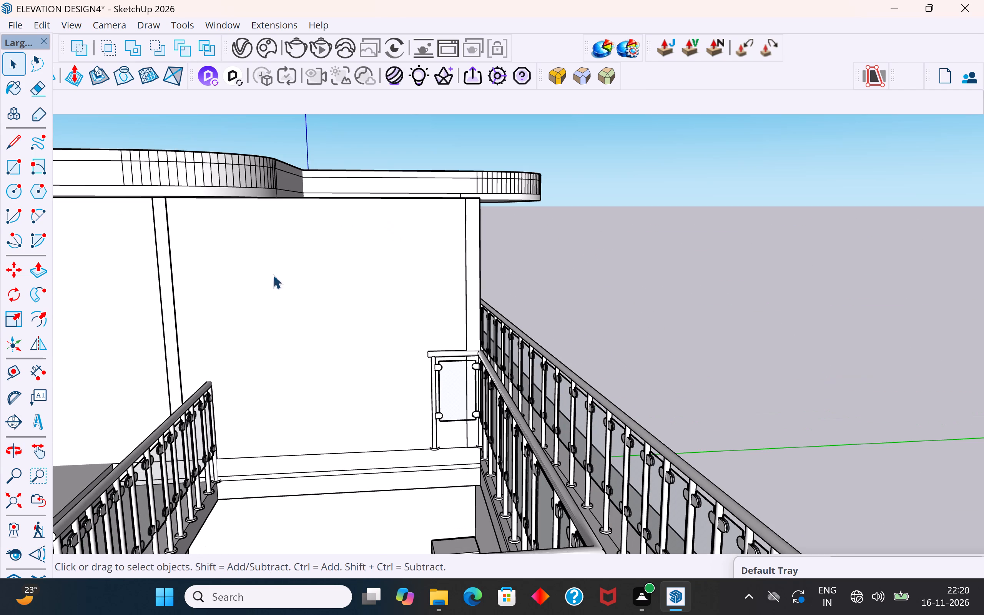
scroll(362, 303, "down", 4)
middle_click_drag(361, 304, 305, 312)
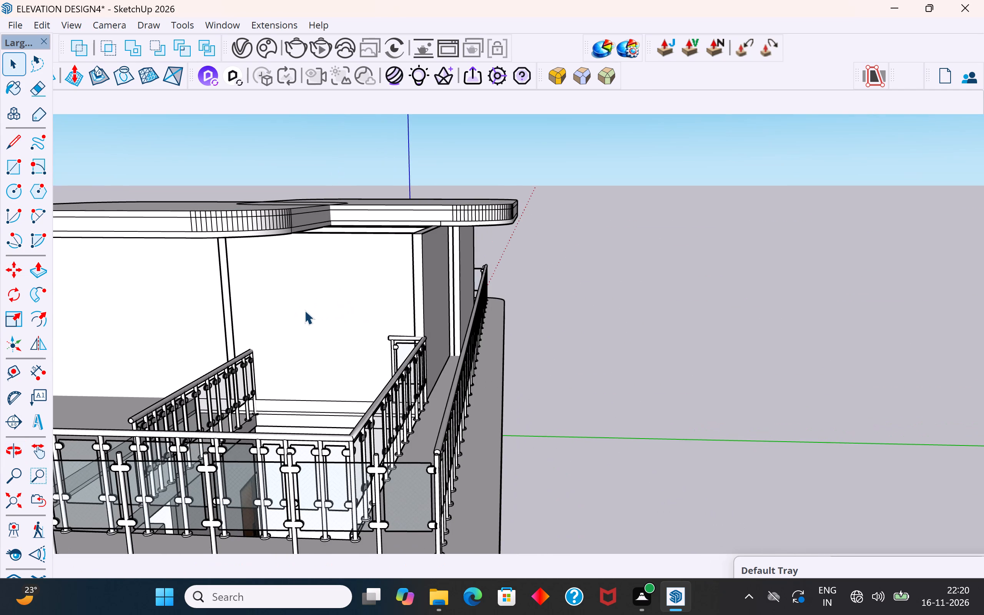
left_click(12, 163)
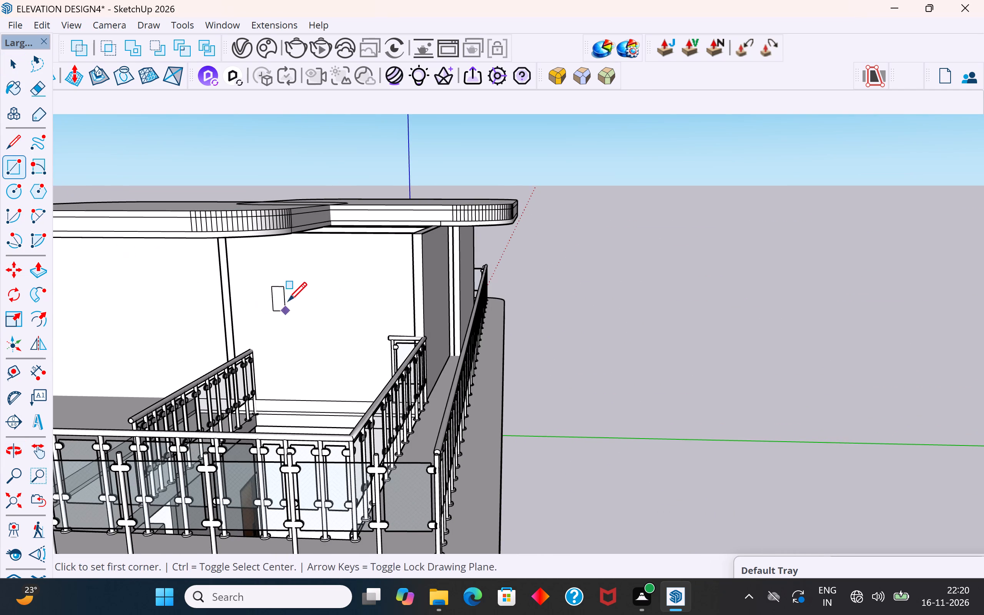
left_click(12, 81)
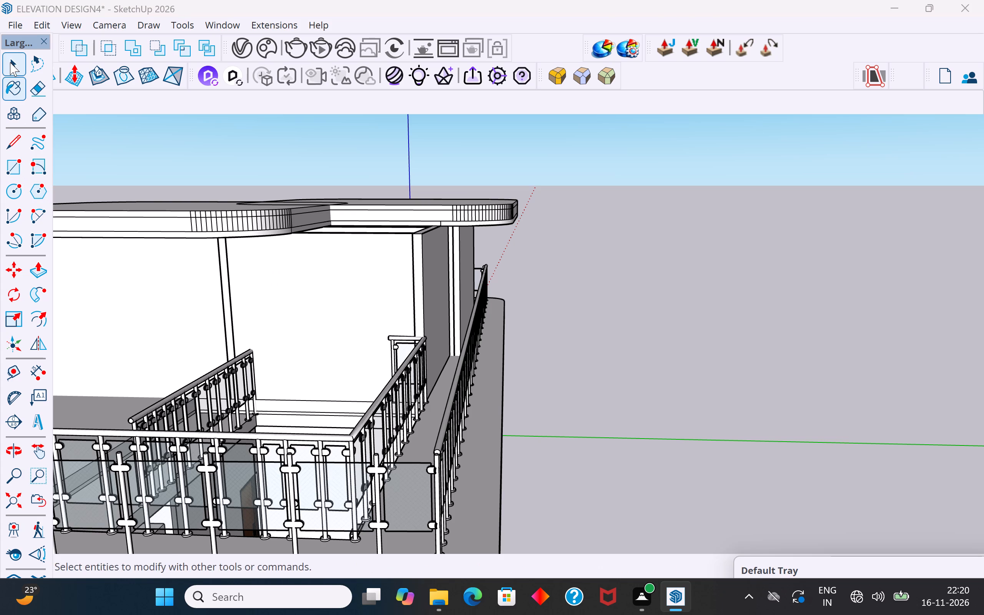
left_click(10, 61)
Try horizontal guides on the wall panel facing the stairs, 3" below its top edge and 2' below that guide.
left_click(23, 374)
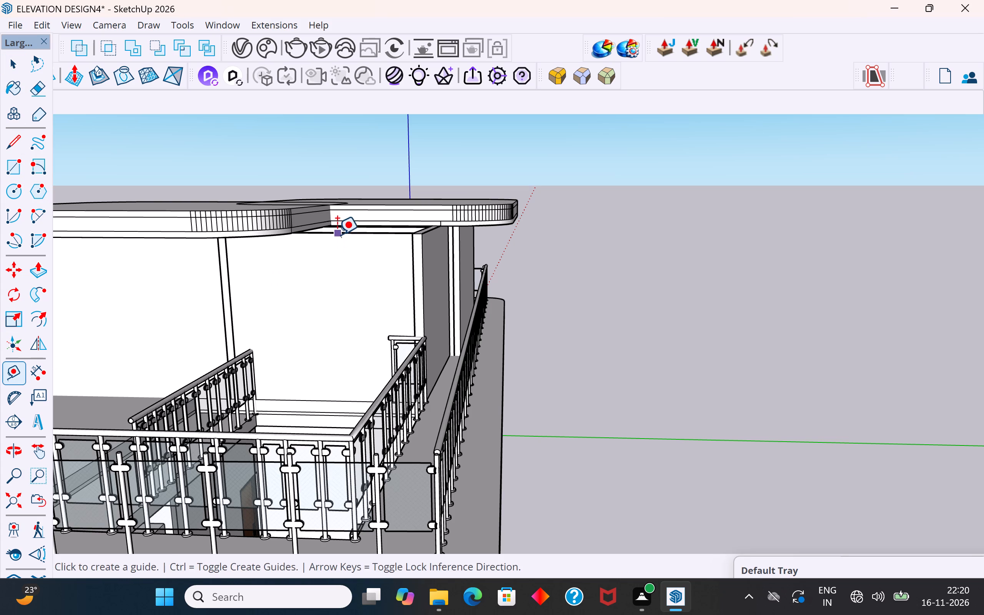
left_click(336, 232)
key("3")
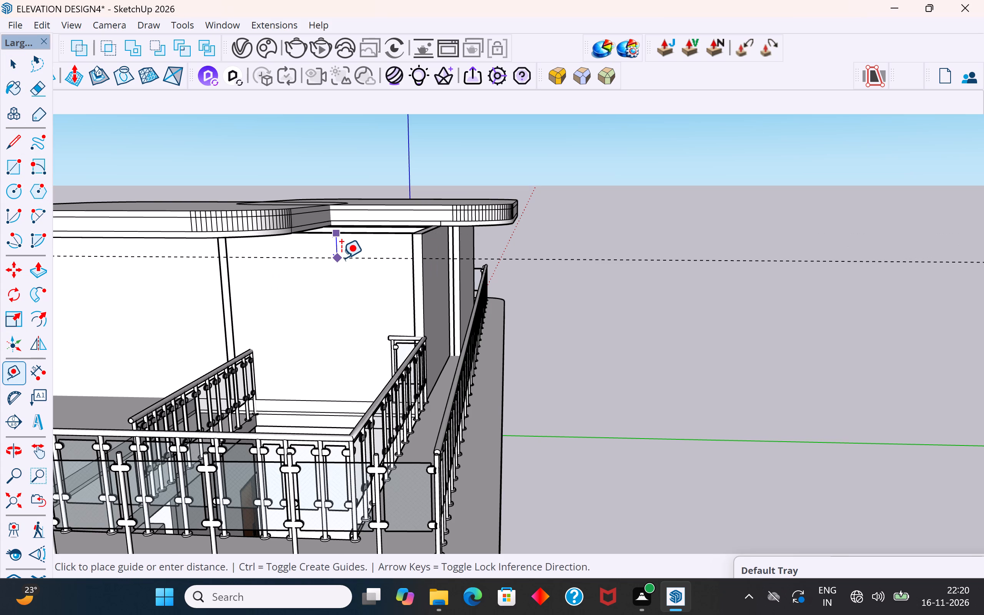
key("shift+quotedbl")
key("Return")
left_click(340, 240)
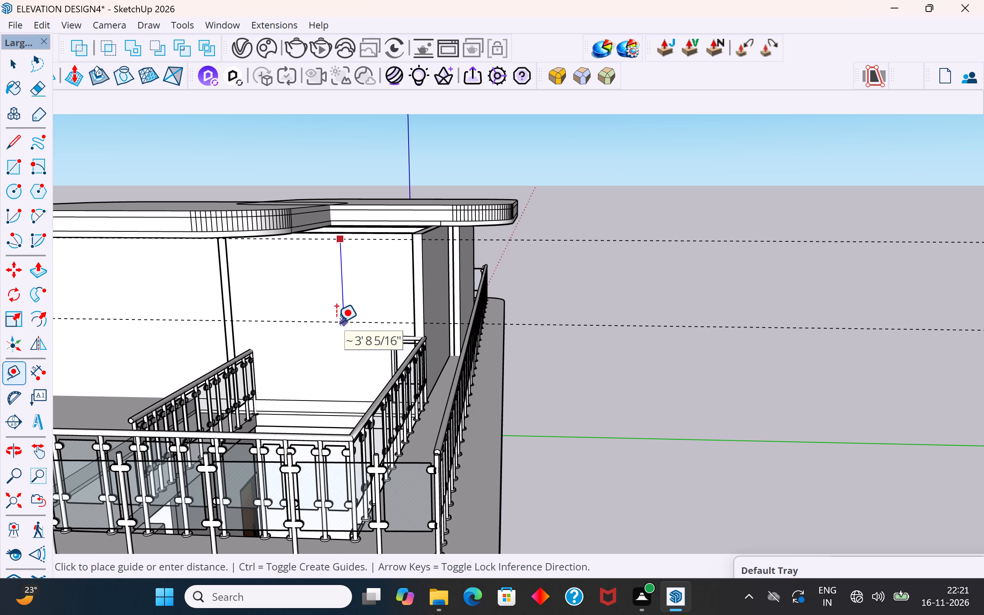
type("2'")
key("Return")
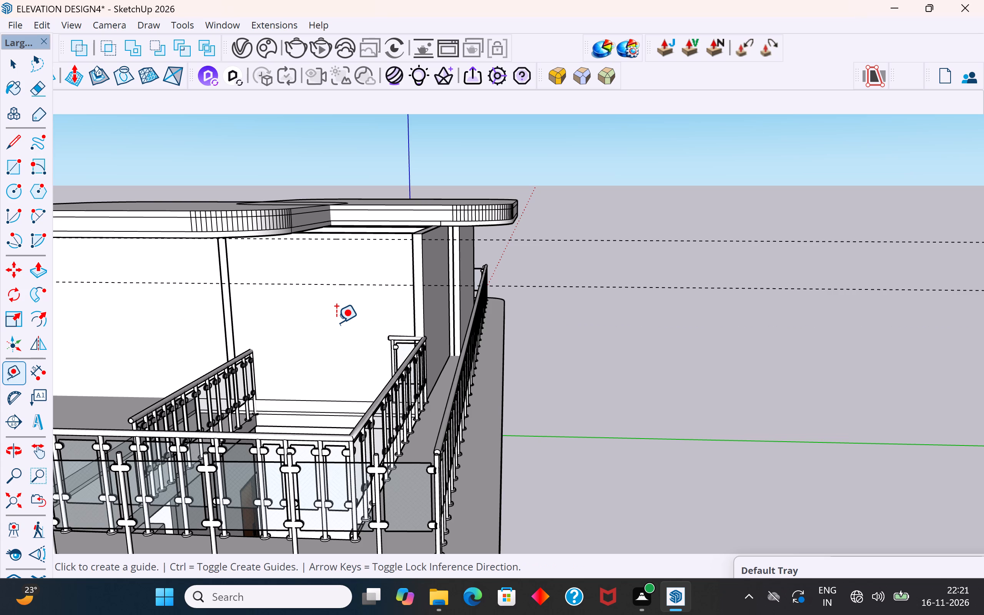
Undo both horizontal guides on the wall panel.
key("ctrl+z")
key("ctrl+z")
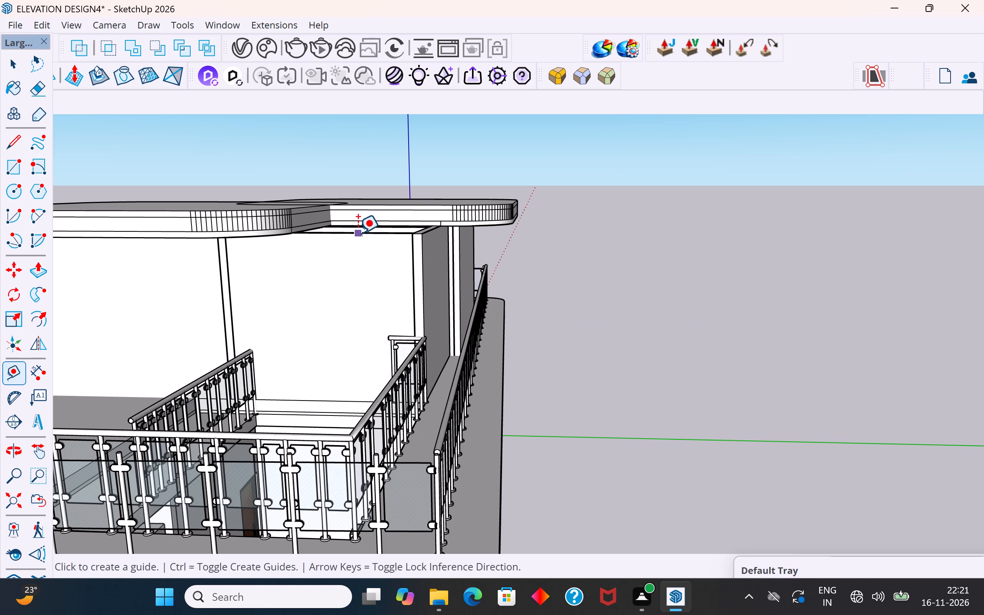
Place a horizontal guide 1' below the stair-facing wall panel's top edge and another 2' below that guide.
left_click(358, 233)
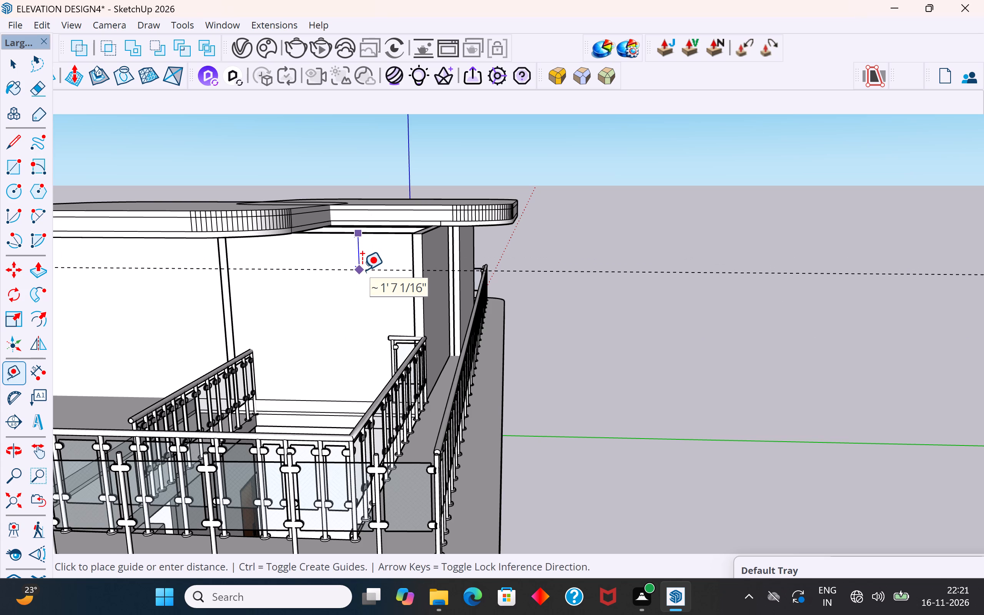
type("1'")
key("Return")
left_click(352, 256)
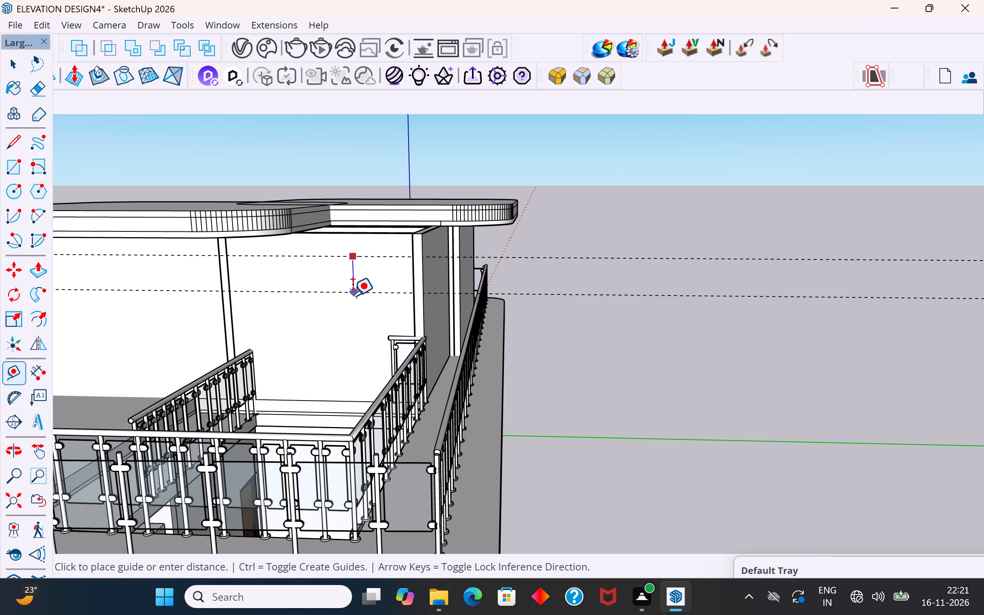
type("2'")
key("Return")
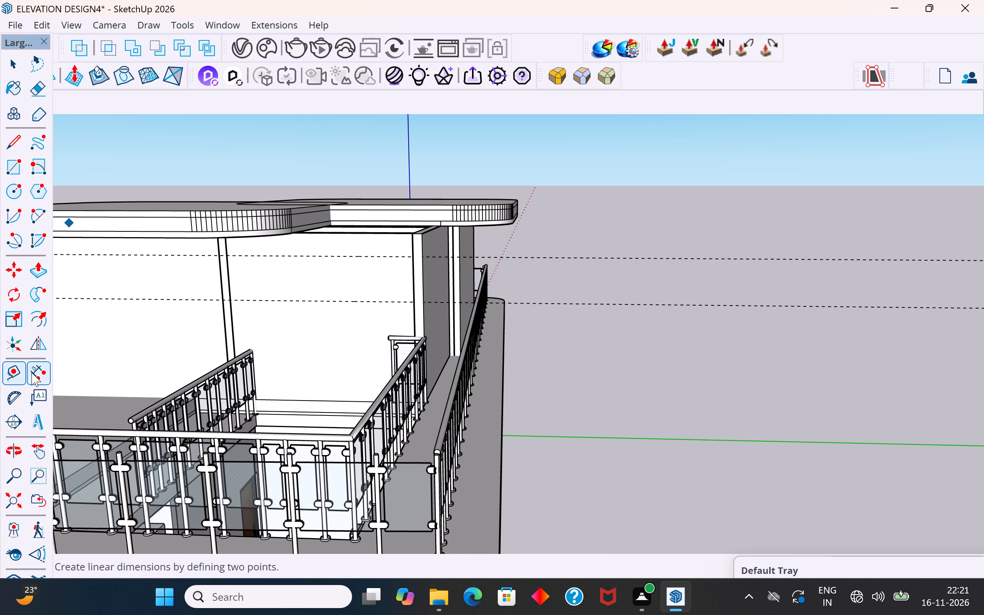
Place a vertical guide freehand inward from the wall panel's outer corner edge and a second one 3' farther in.
left_click(18, 373)
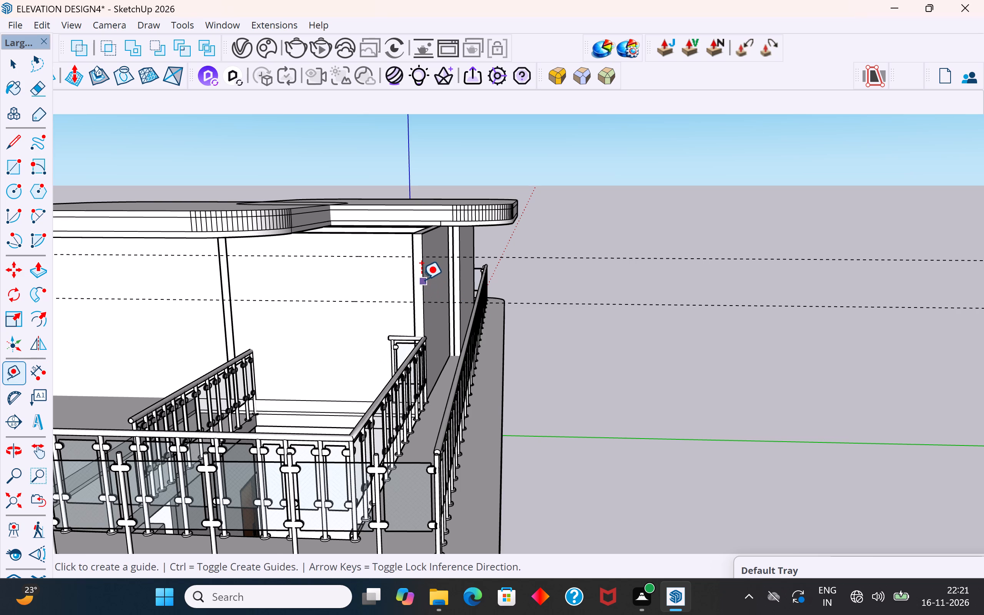
left_click(422, 279)
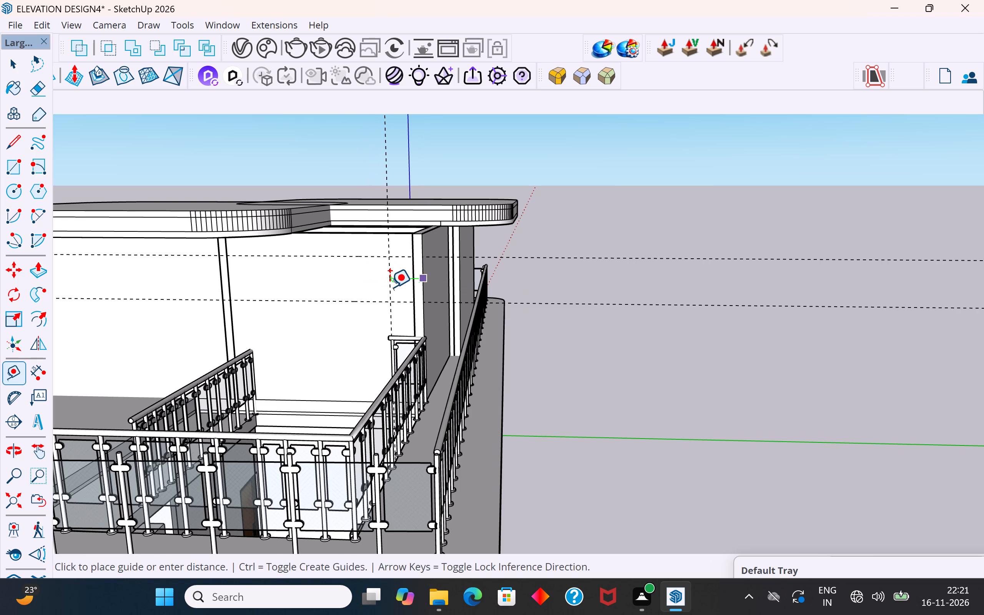
left_click(390, 287)
left_click(386, 283)
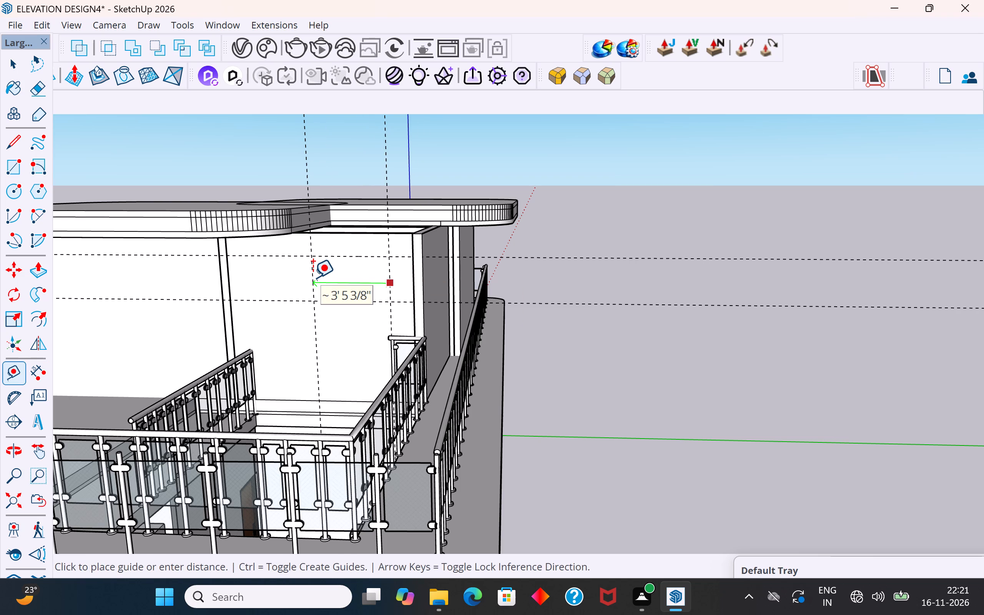
type("3'")
key("Return")
Open the stair-facing wall panel for editing and draw a small freehand rectangle on its face within the four guides.
left_click(14, 65)
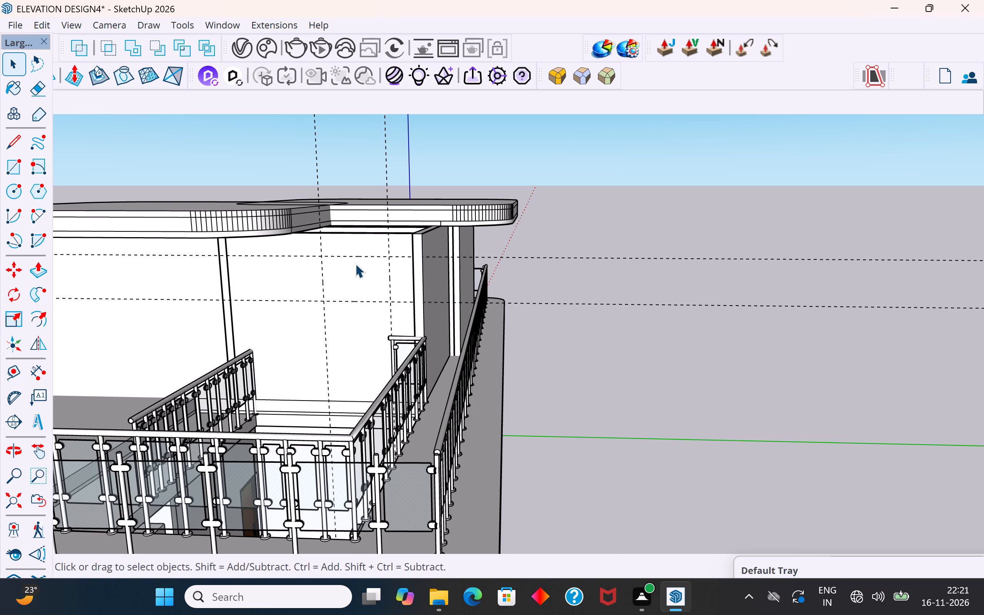
triple_click(355, 264)
left_click(355, 264)
scroll(355, 264, "up", 9)
middle_click_drag(355, 264, 358, 223)
scroll(359, 229, "up", 3)
left_click(14, 165)
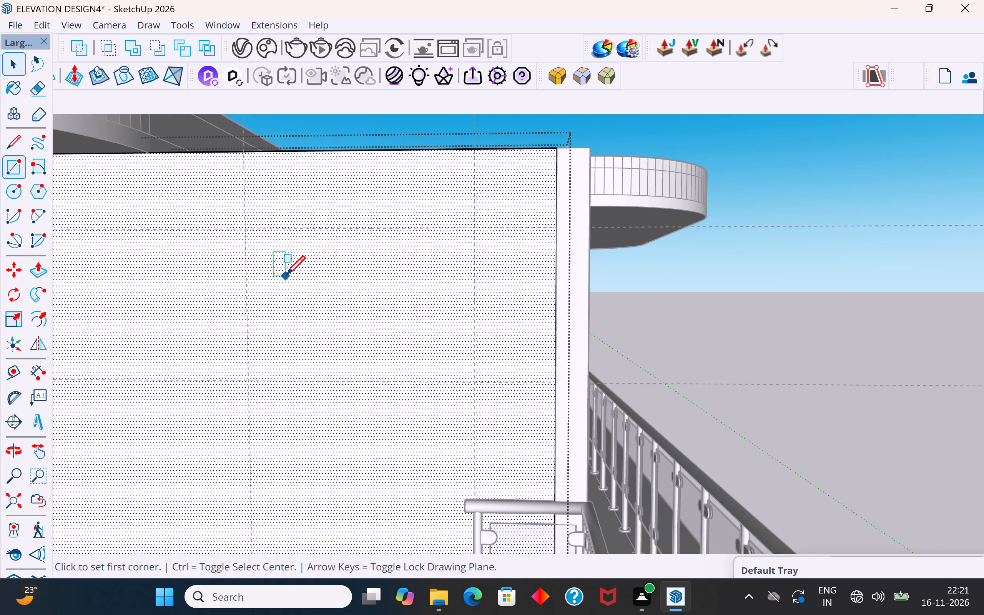
left_click(273, 255)
left_click(406, 357)
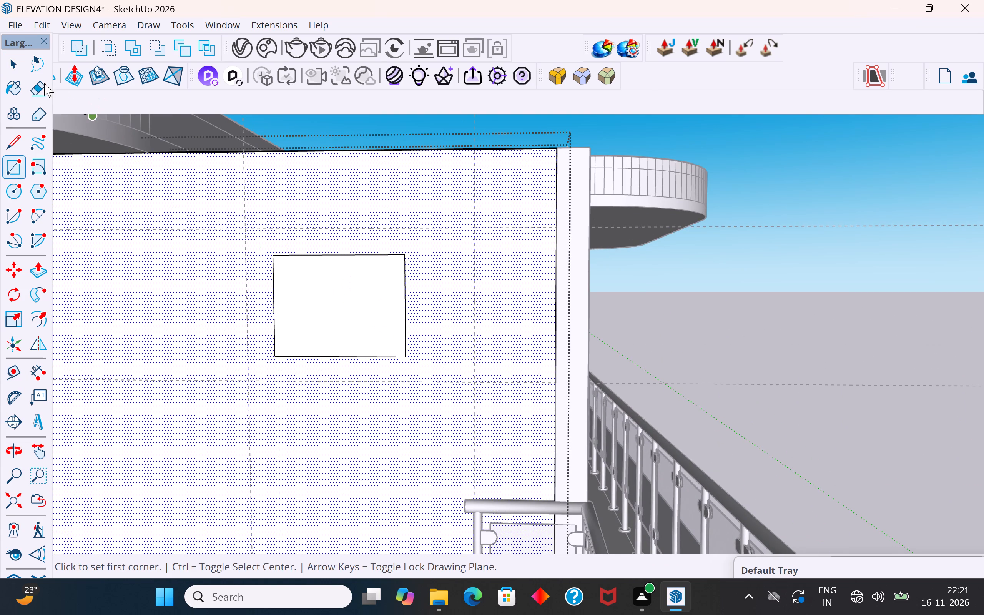
left_click(17, 67)
left_click(332, 133)
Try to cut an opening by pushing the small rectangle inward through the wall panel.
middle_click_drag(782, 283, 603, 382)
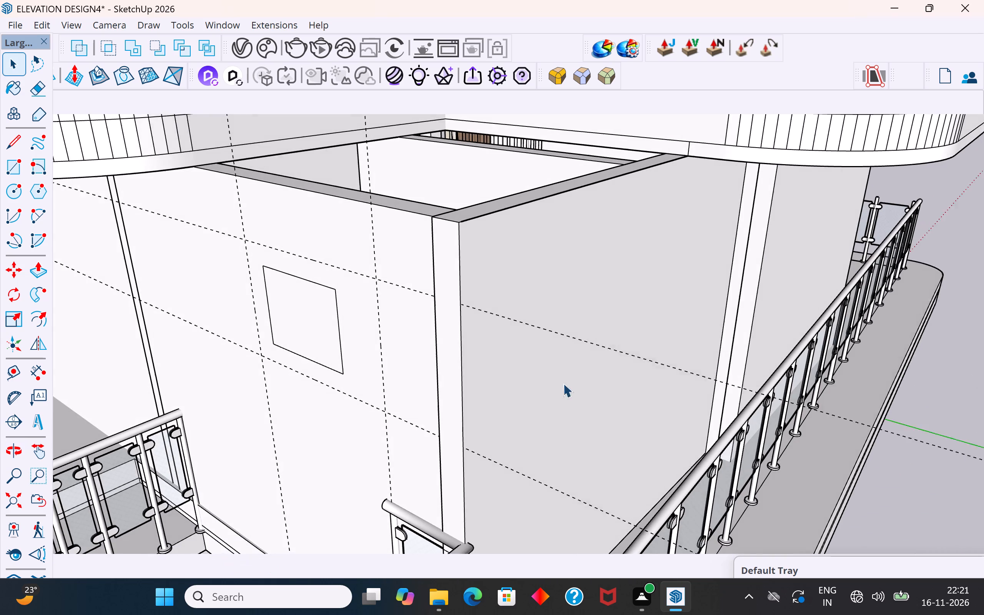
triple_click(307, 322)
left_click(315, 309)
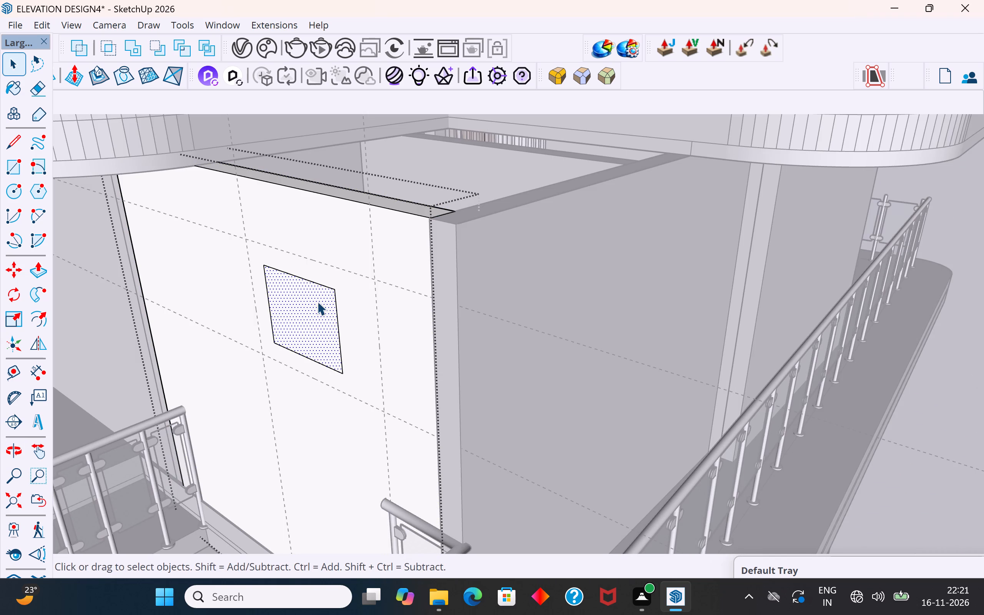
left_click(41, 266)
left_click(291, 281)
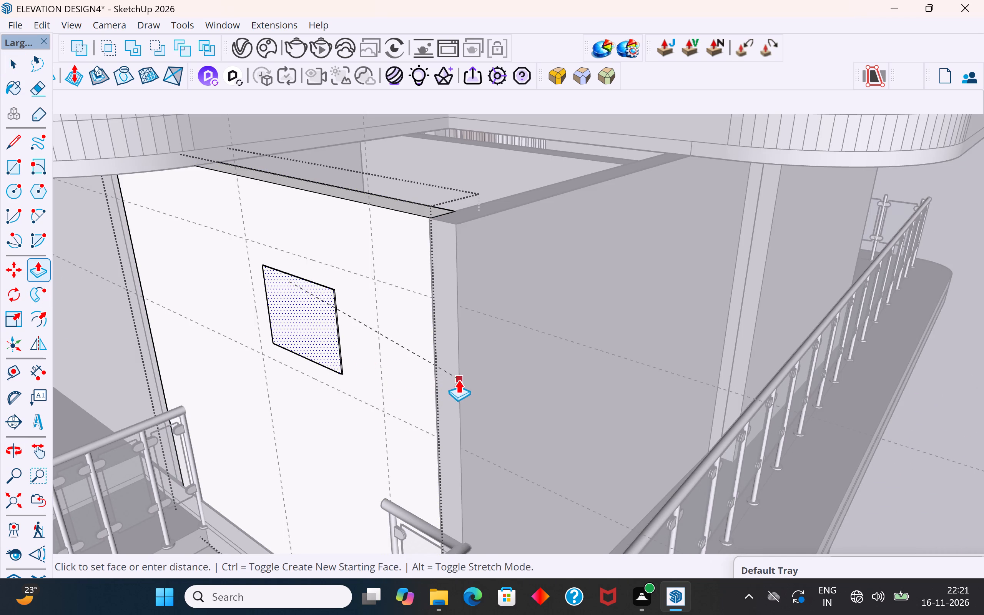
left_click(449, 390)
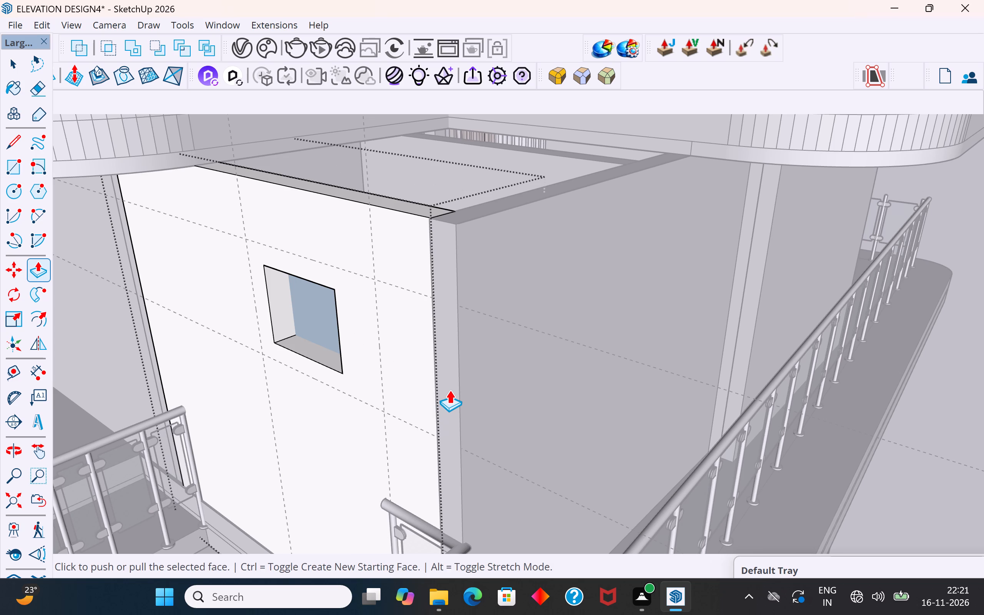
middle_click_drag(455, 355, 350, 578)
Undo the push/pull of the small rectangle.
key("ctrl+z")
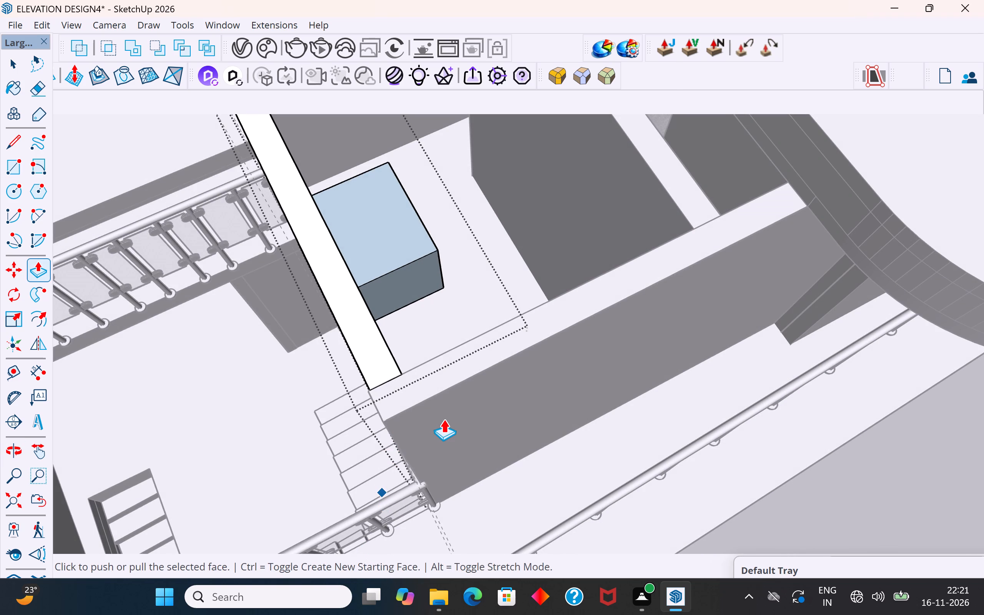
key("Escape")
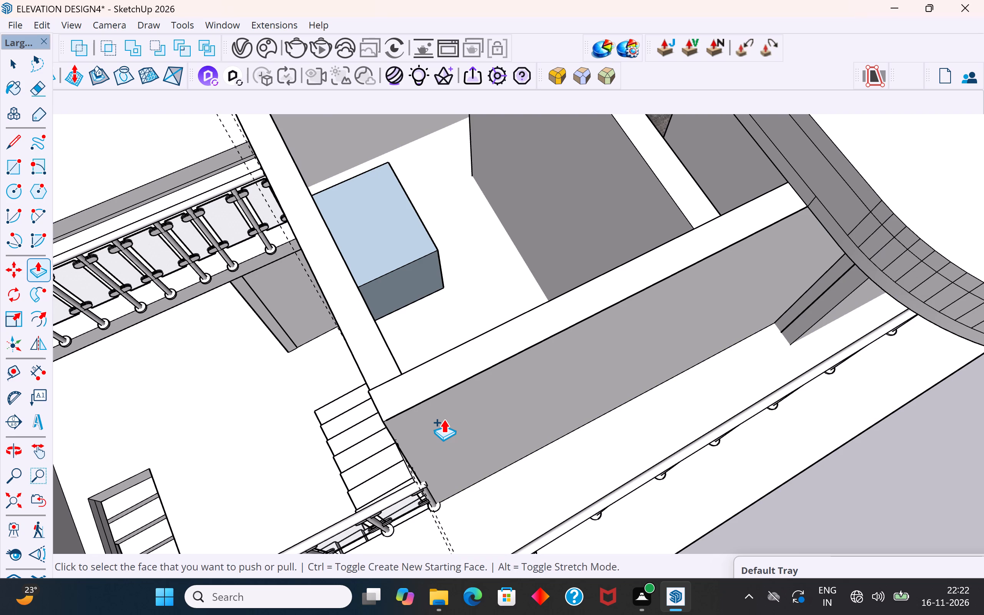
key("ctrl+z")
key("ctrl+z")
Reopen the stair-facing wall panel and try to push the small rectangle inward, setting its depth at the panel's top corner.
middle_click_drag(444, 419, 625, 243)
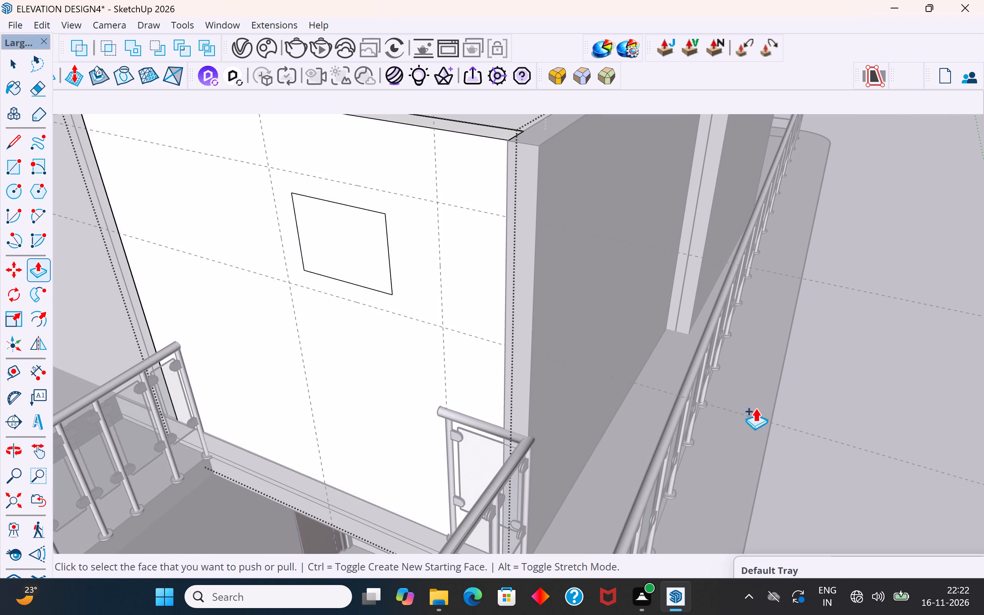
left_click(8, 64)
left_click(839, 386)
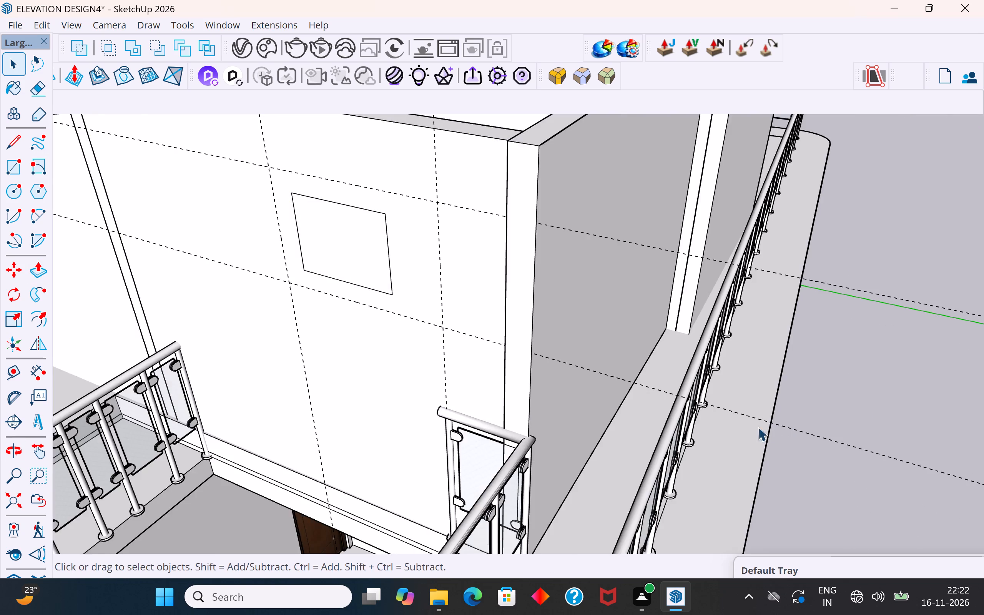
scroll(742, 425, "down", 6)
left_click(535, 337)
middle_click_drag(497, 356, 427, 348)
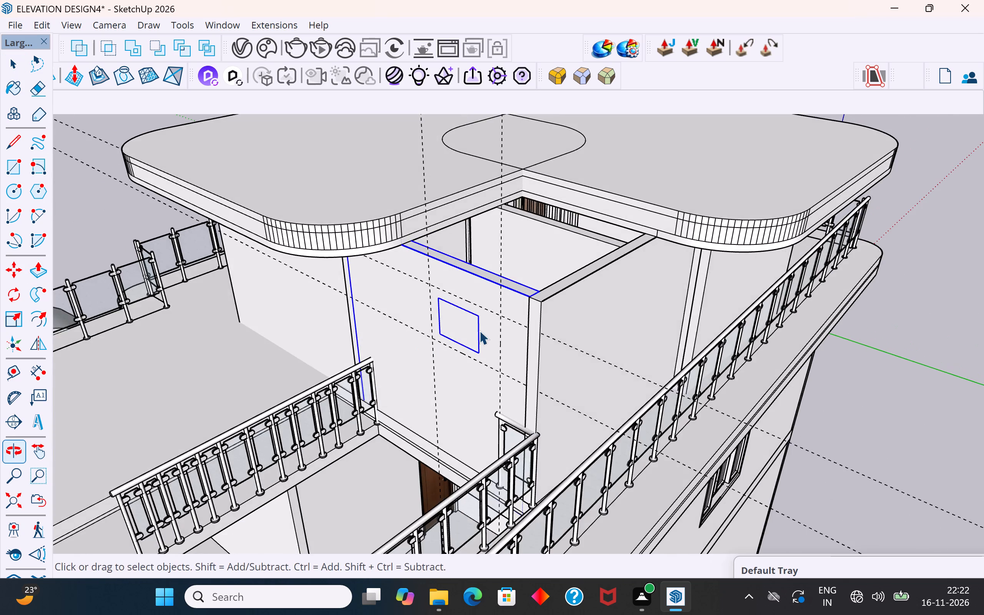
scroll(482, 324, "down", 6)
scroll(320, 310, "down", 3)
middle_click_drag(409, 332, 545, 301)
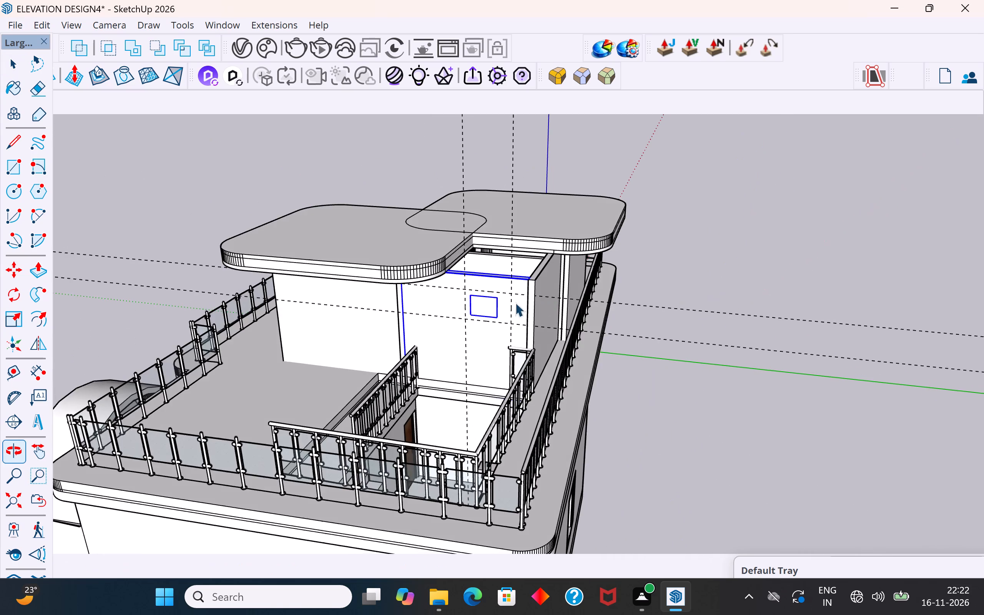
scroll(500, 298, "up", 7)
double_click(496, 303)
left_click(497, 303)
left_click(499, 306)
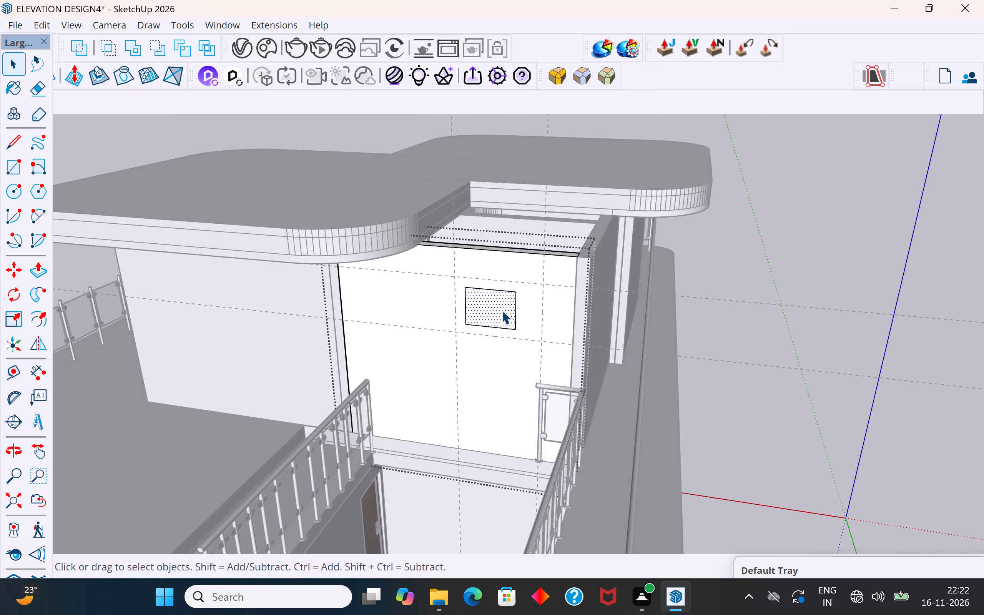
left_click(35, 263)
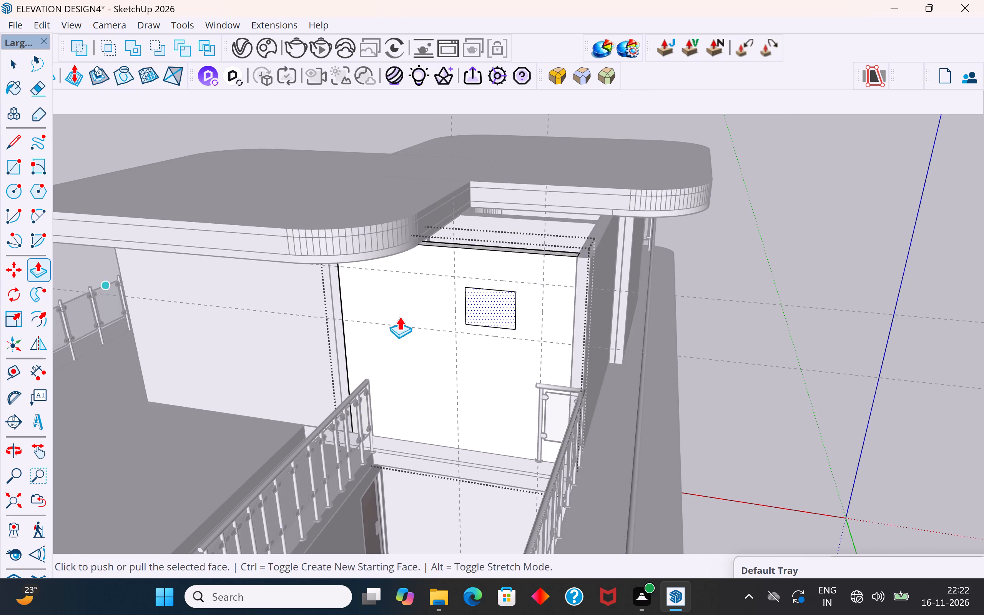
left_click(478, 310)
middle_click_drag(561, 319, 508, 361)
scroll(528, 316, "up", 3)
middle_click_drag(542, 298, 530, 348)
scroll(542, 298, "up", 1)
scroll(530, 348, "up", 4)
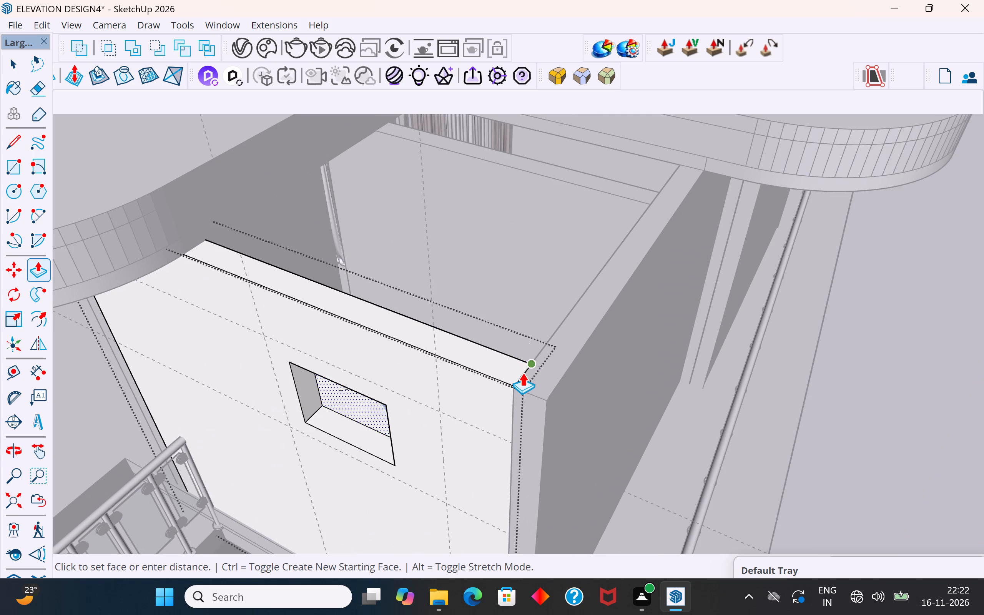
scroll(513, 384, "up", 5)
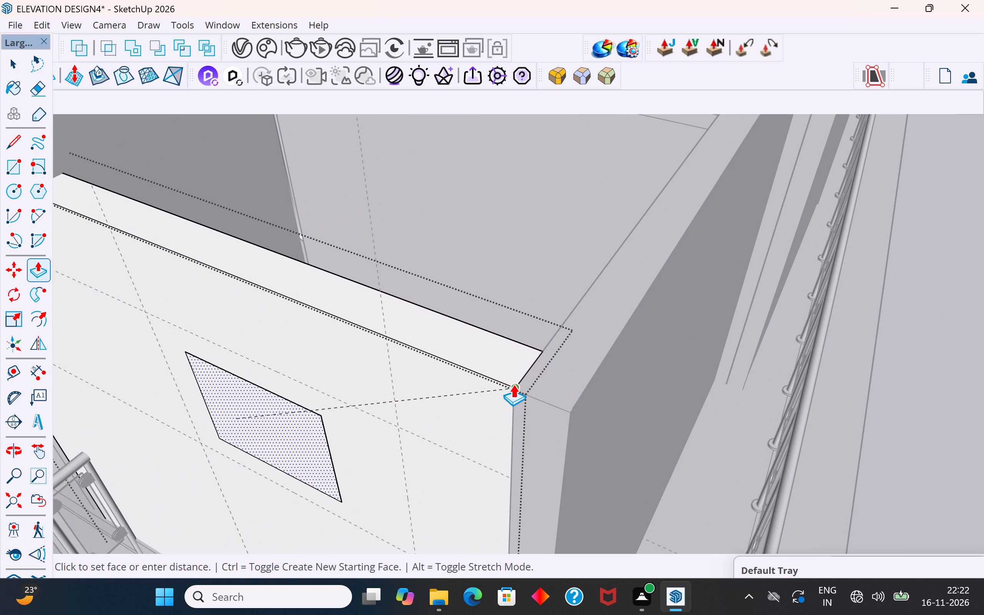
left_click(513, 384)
Push the small rectangle through the full thickness of the stair-facing wall, up to its inner top corner, and close the panel.
left_click(294, 448)
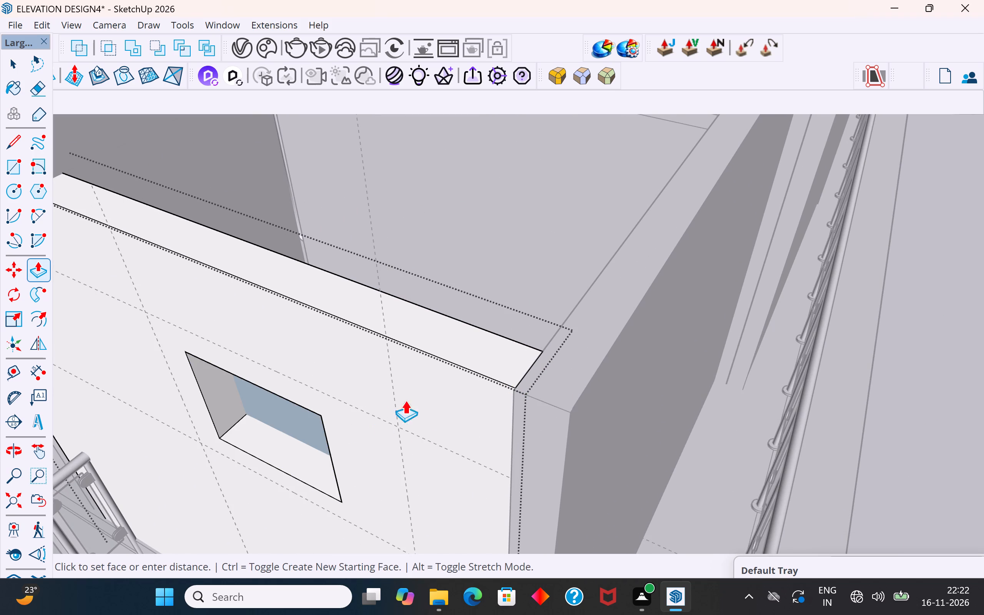
left_click(539, 354)
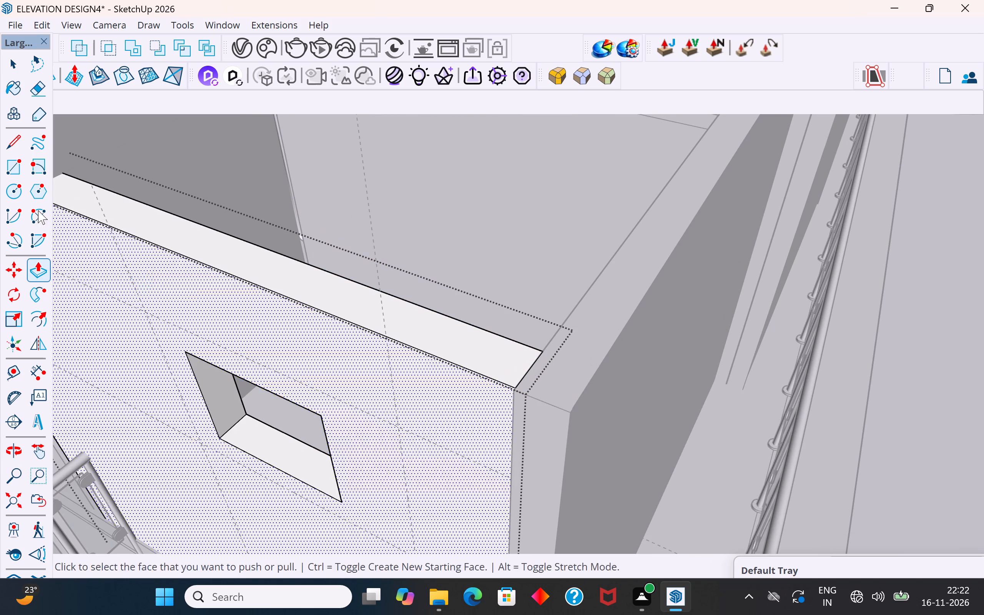
left_click(16, 129)
left_click(12, 66)
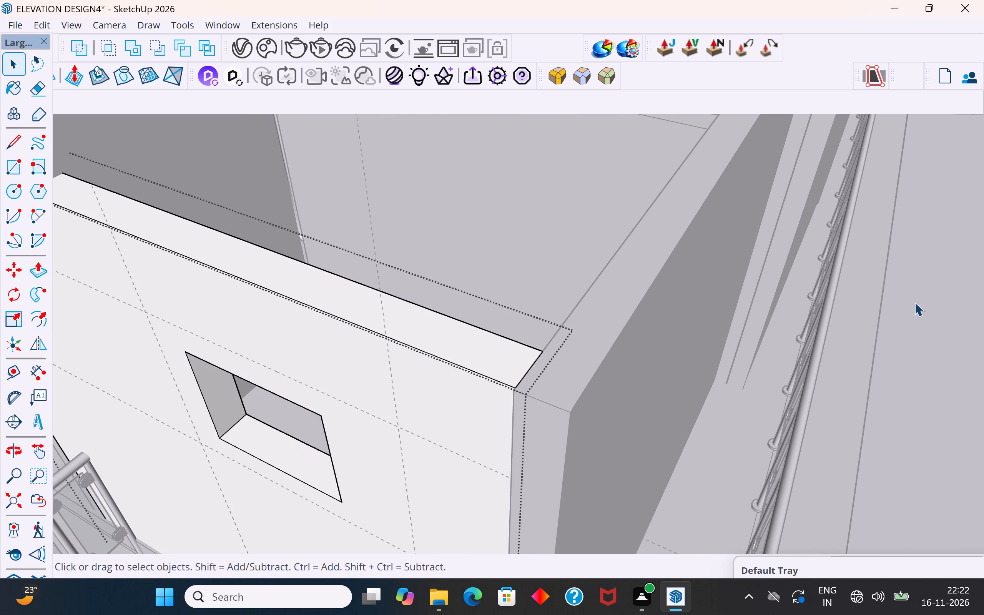
left_click(914, 302)
Extend the window opening by pushing its side face farthest from the wall's outer corner to the vertical guide beside it.
scroll(509, 432, "down", 5)
middle_click_drag(521, 409, 598, 281)
scroll(346, 417, "up", 1)
middle_click_drag(345, 415, 328, 342)
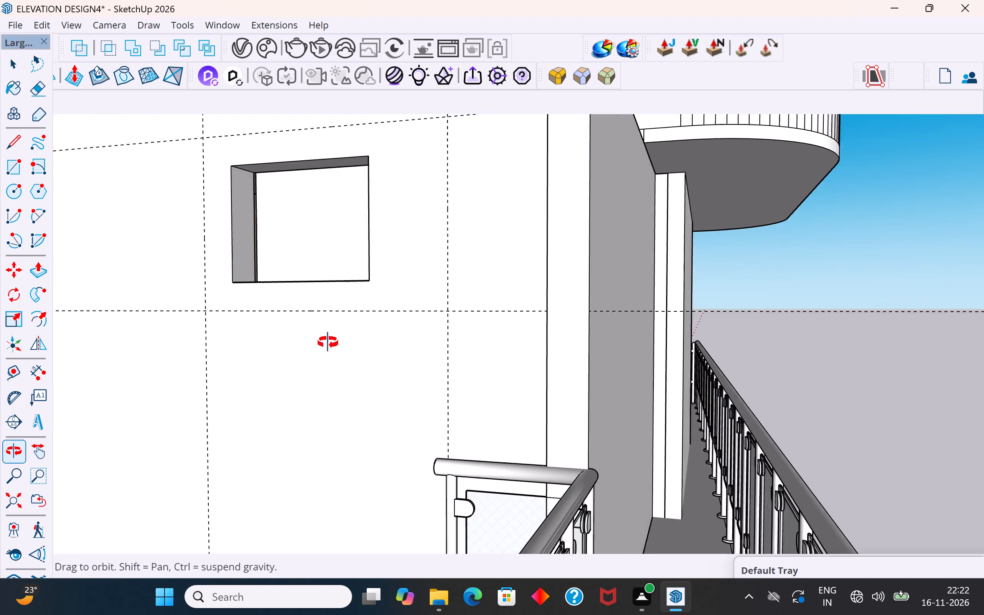
middle_click_drag(328, 342, 327, 342)
middle_click_drag(320, 354, 332, 403)
scroll(333, 436, "down", 10)
scroll(239, 281, "up", 5)
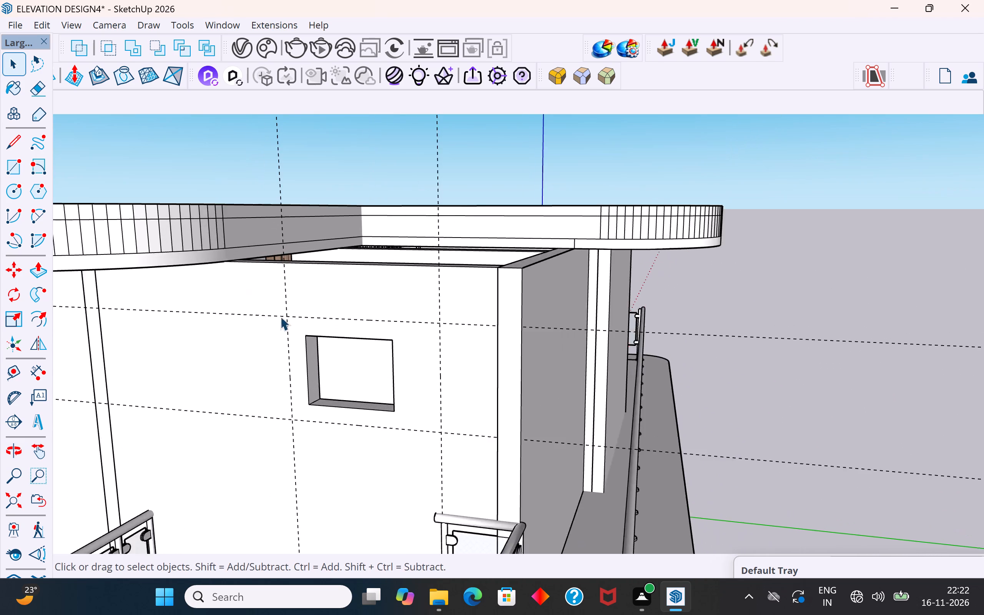
scroll(280, 316, "up", 7)
middle_click_drag(345, 342, 310, 306)
scroll(530, 461, "down", 5)
scroll(252, 278, "up", 1)
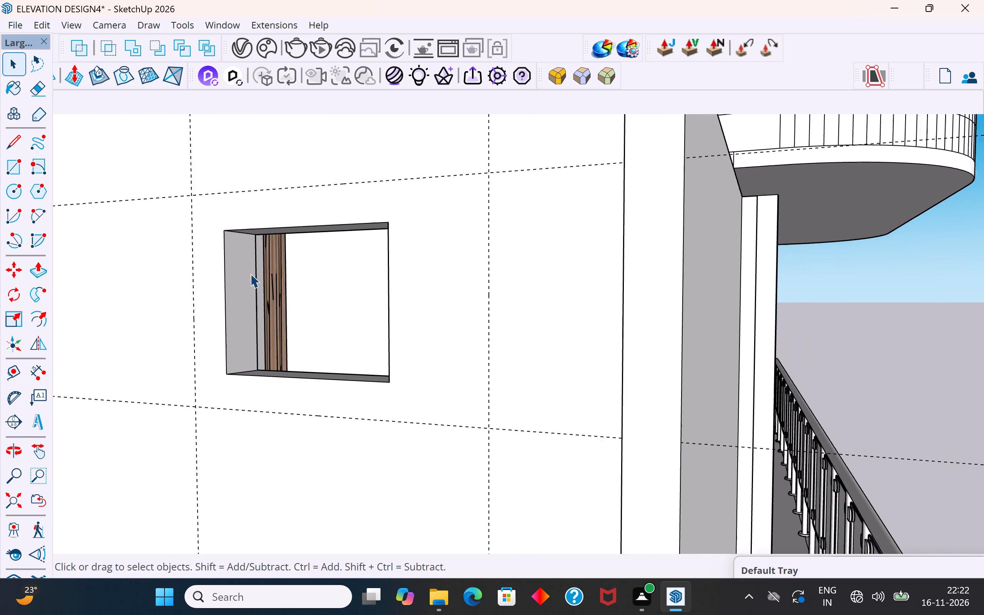
scroll(250, 274, "up", 2)
left_click(243, 264)
double_click(243, 264)
left_click(241, 287)
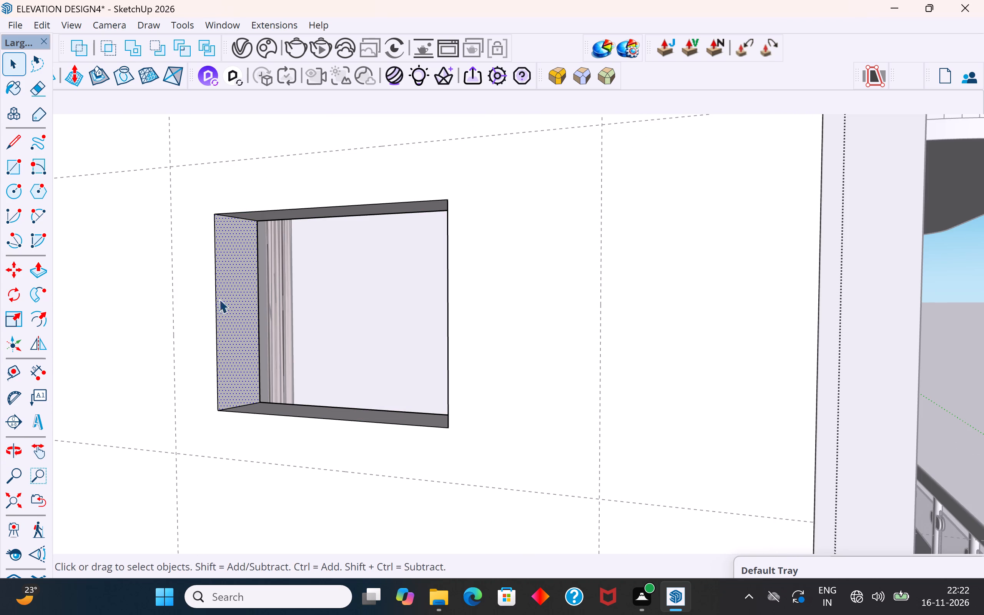
left_click(39, 274)
left_click(221, 349)
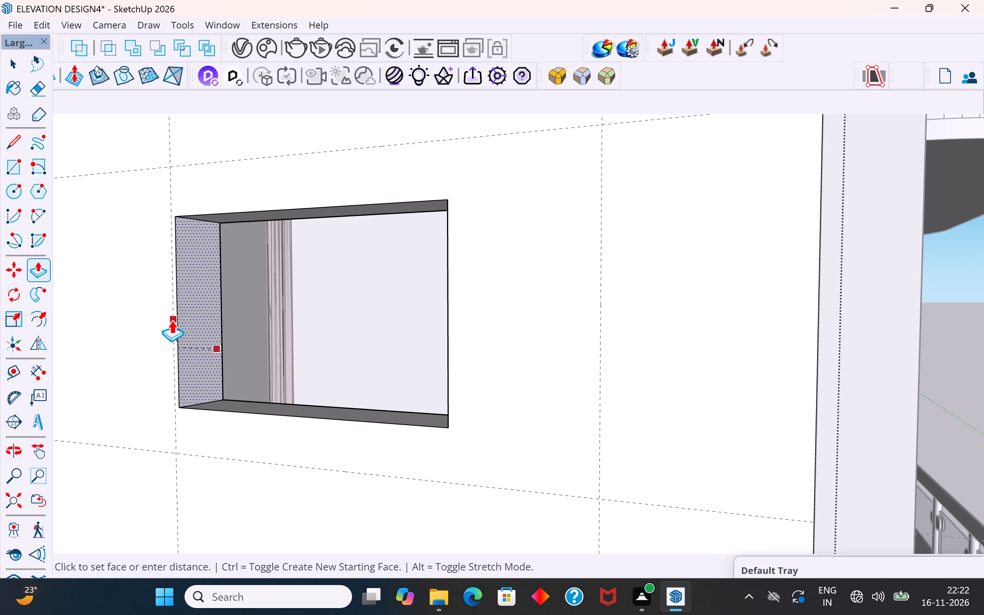
left_click(171, 320)
scroll(161, 217, "up", 7)
left_click(198, 227)
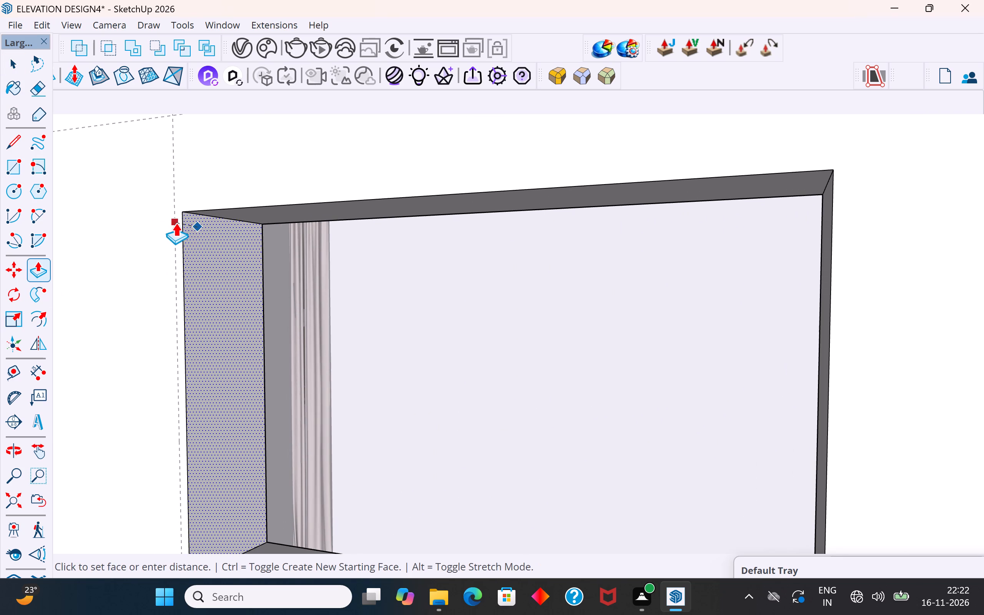
left_click(190, 223)
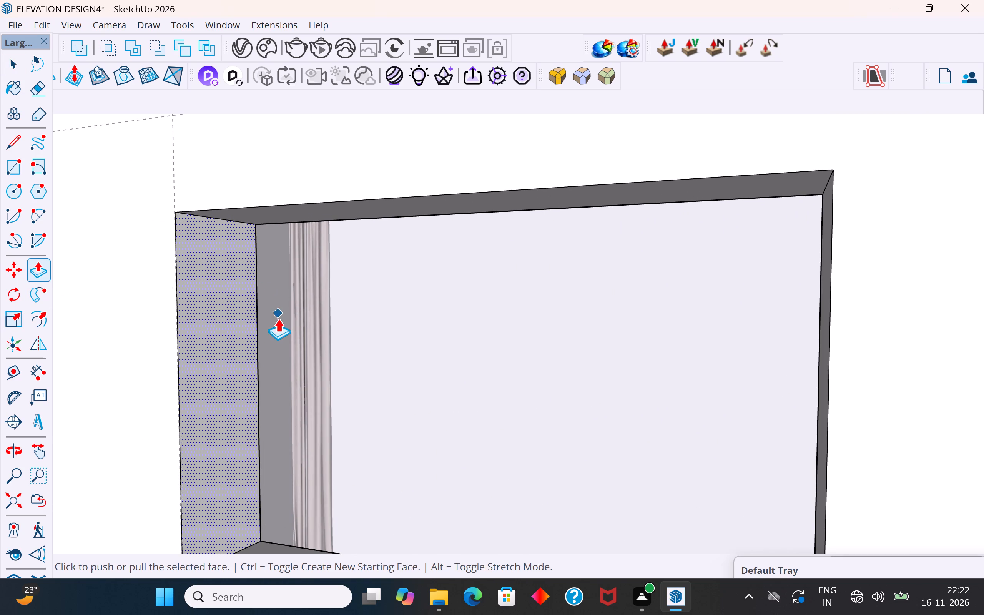
scroll(278, 318, "down", 4)
left_click(14, 67)
left_click(854, 311)
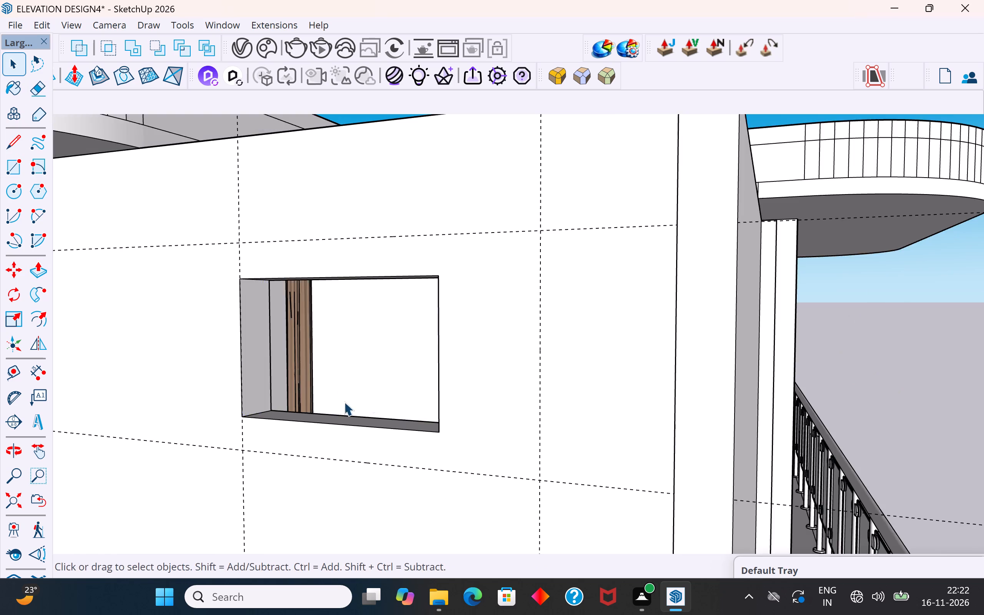
Examine the window opening and its guides from several angles around the stair railings.
middle_click_drag(341, 403, 424, 311)
scroll(406, 561, "down", 20)
scroll(406, 561, "down", 1)
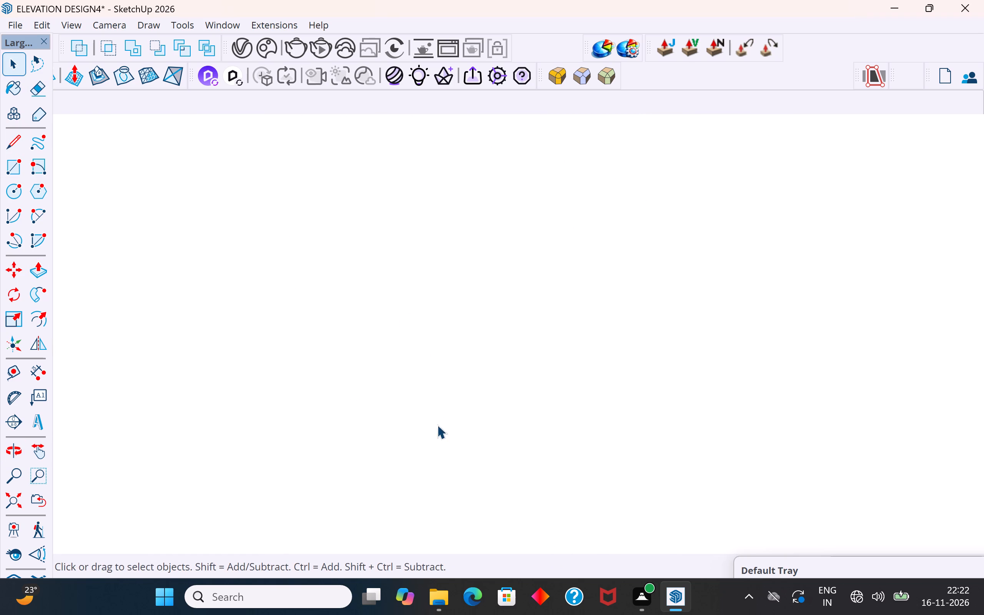
scroll(429, 438, "down", 1)
left_click(11, 502)
middle_click_drag(502, 396, 473, 510)
scroll(341, 492, "down", 11)
scroll(836, 143, "up", 13)
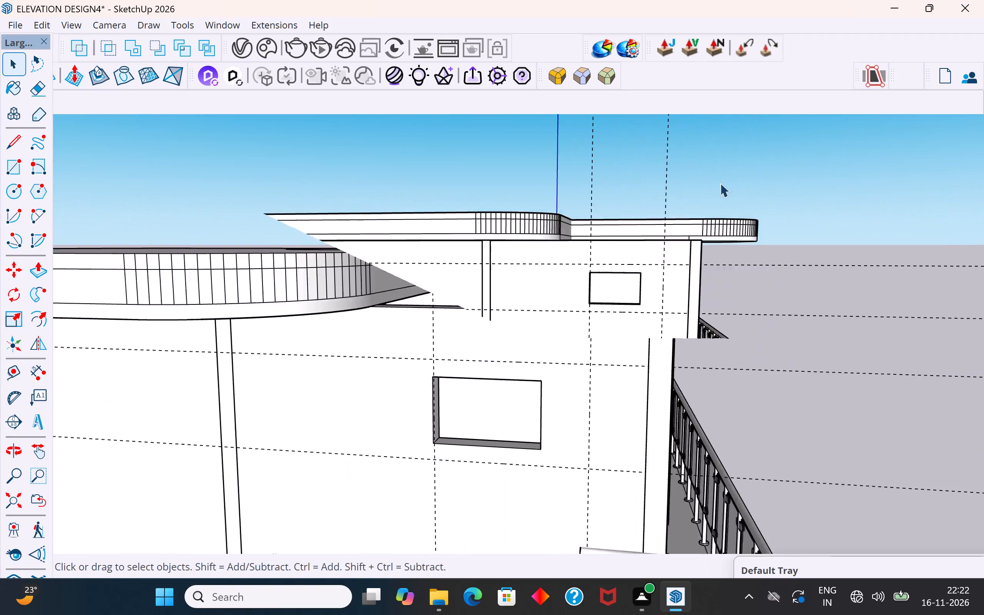
scroll(720, 183, "up", 1)
scroll(531, 357, "down", 8)
middle_click_drag(480, 442, 470, 404)
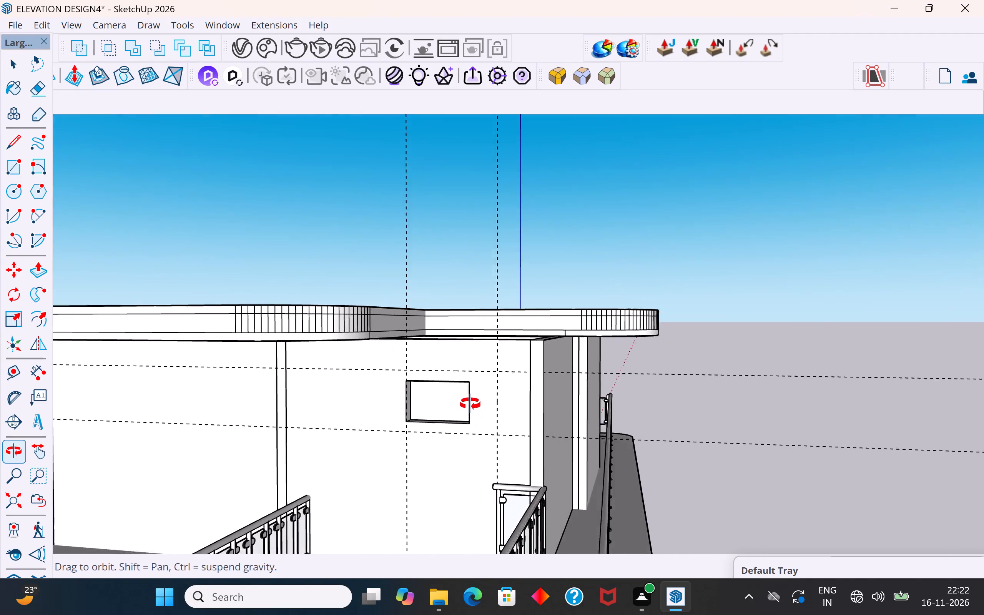
middle_click_drag(470, 404, 460, 379)
scroll(440, 357, "up", 7)
middle_click_drag(421, 322, 433, 274)
scroll(419, 483, "down", 5)
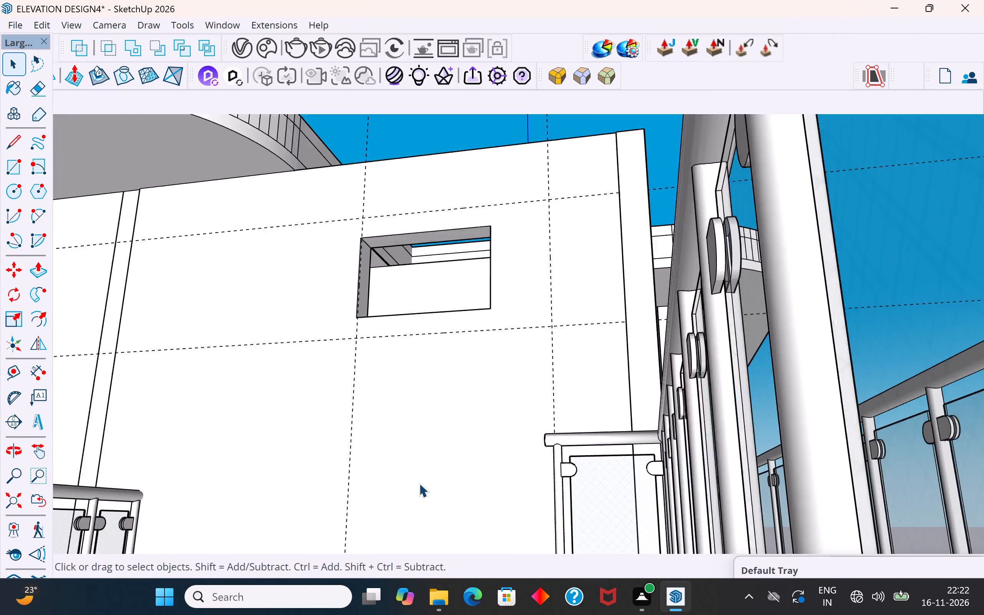
scroll(451, 371, "down", 2)
middle_click_drag(447, 372, 471, 414)
scroll(537, 476, "down", 20)
scroll(537, 476, "down", 7)
middle_click_drag(274, 406, 267, 497)
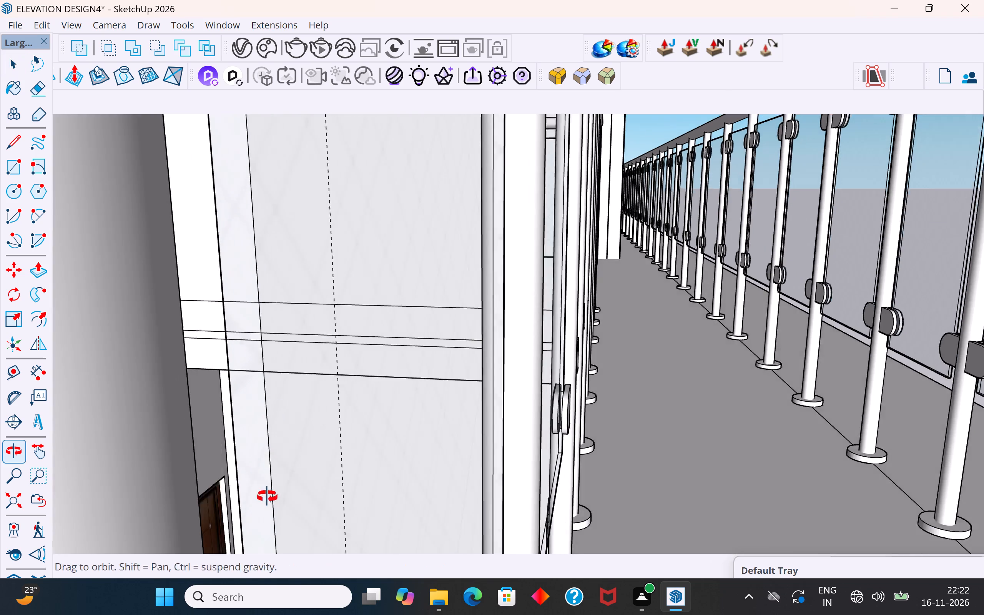
middle_click_drag(267, 497, 276, 483)
scroll(309, 340, "down", 20)
scroll(309, 340, "down", 12)
middle_click_drag(432, 163, 435, 237)
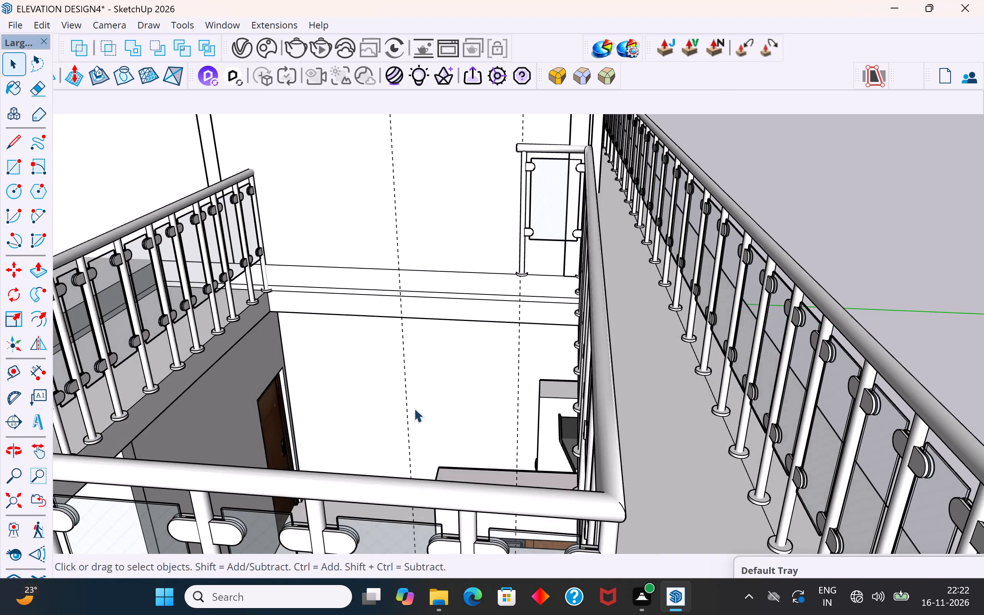
scroll(411, 426, "down", 12)
Raise the window opening's top face to the upper horizontal guide.
scroll(408, 287, "up", 20)
scroll(408, 287, "up", 2)
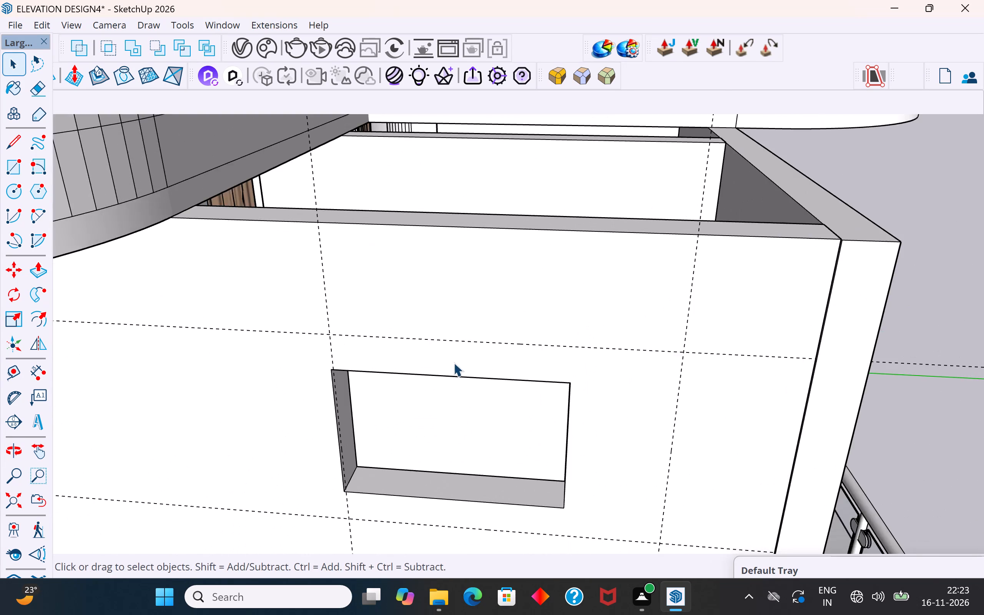
scroll(454, 362, "up", 2)
middle_click_drag(460, 321, 459, 129)
scroll(308, 489, "up", 1)
middle_click_drag(308, 446, 299, 399)
middle_click_drag(309, 437, 319, 464)
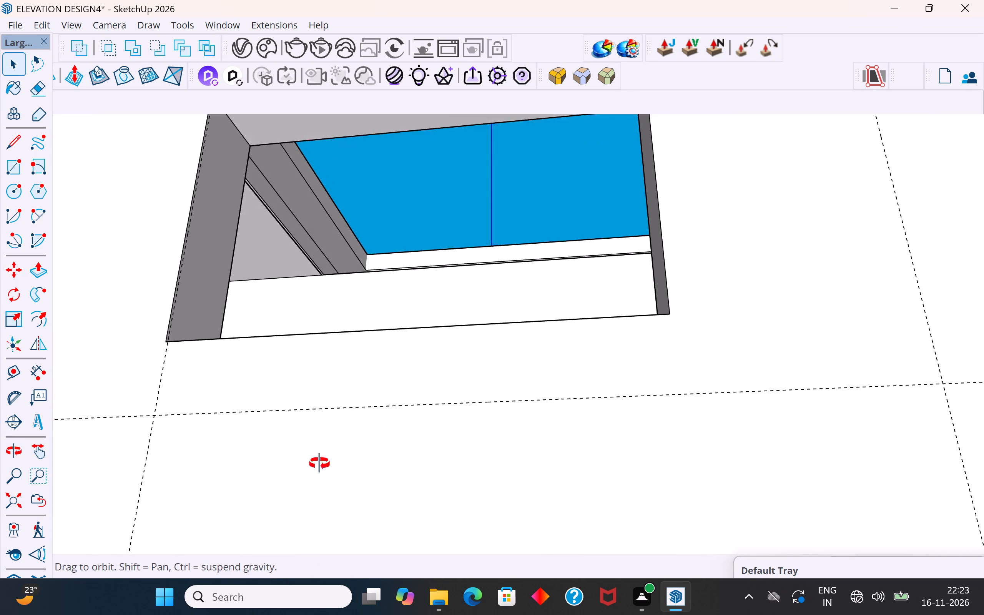
middle_click_drag(319, 464, 320, 464)
scroll(315, 484, "down", 10)
scroll(320, 259, "up", 8)
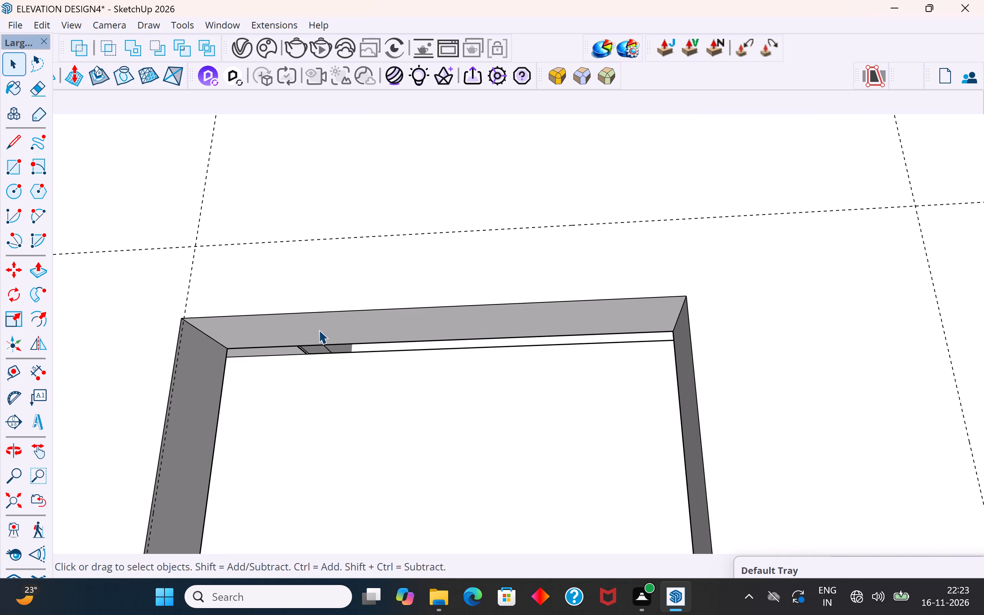
left_click(319, 330)
double_click(322, 327)
left_click(361, 322)
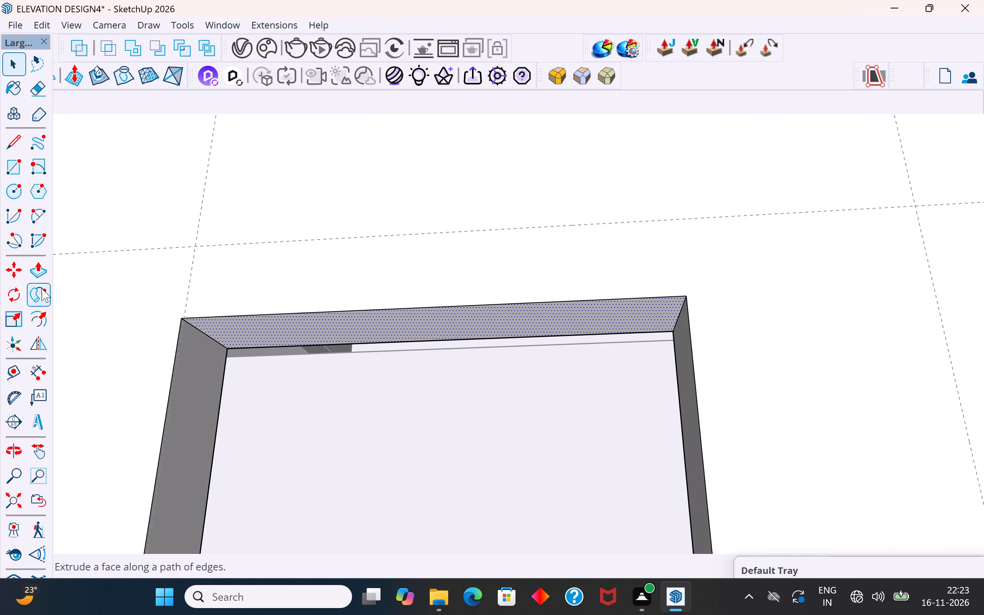
left_click(44, 264)
left_click(254, 312)
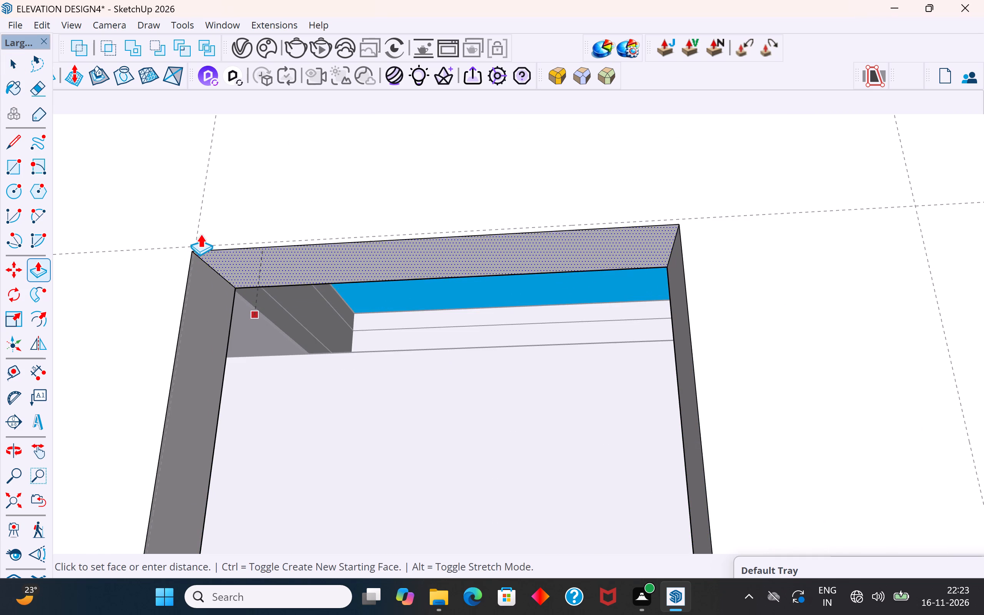
scroll(200, 233, "up", 8)
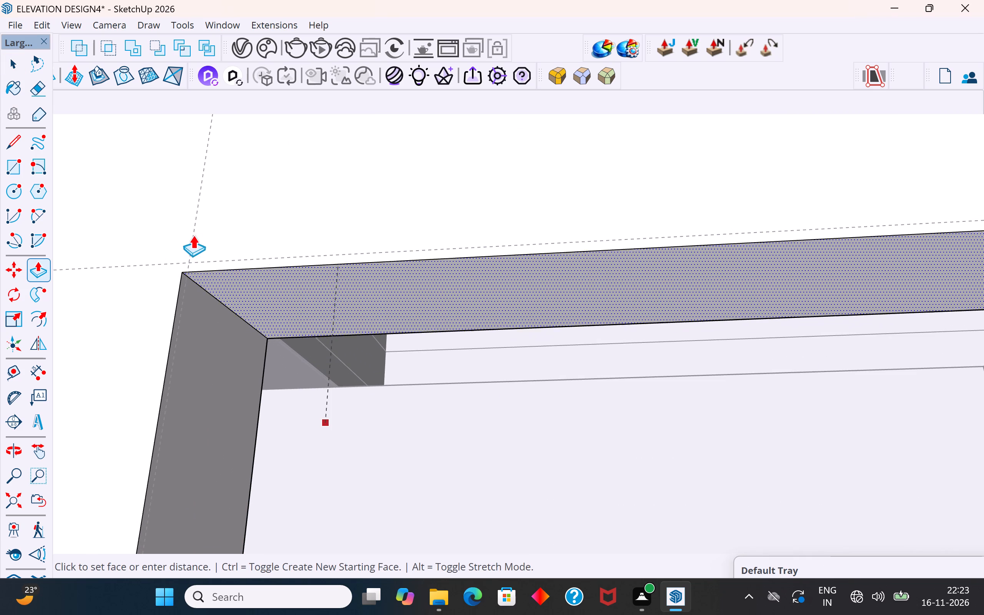
left_click(343, 254)
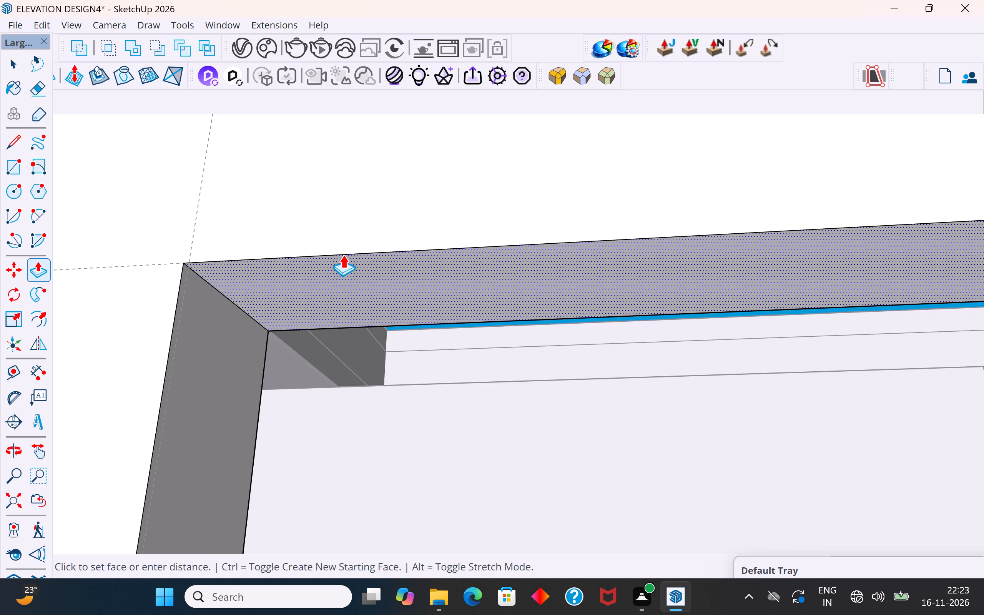
Push the window opening's side face farthest from the wall's outer corner onto the vertical guide beside it.
left_click(201, 317)
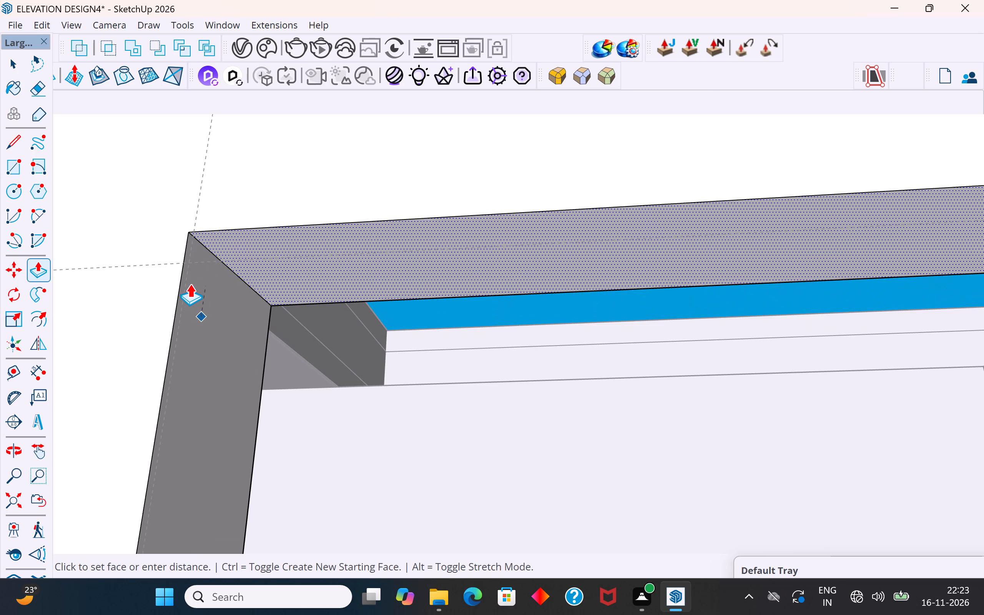
key("Escape")
left_click(196, 304)
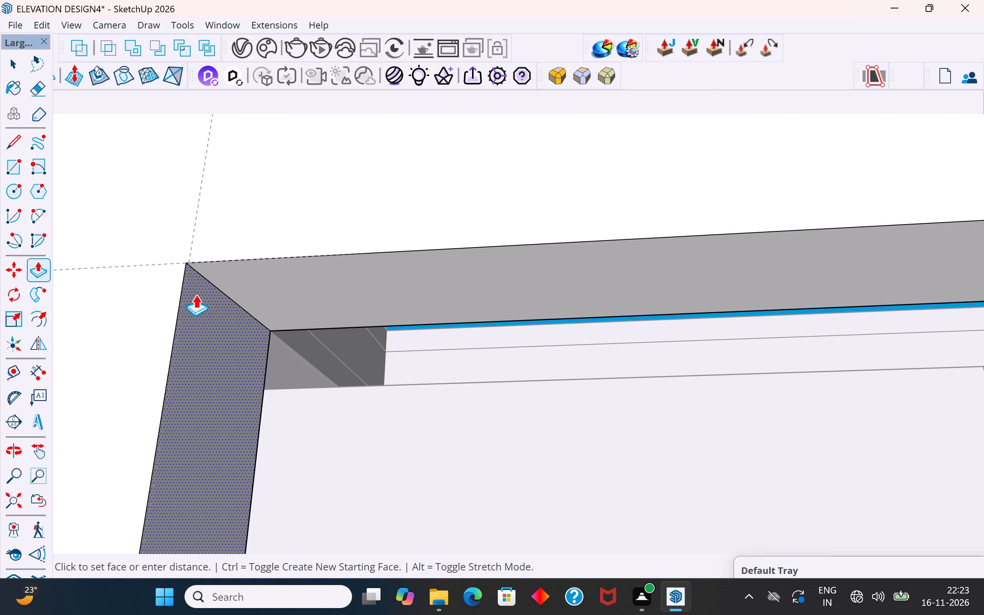
middle_click_drag(189, 270, 196, 308)
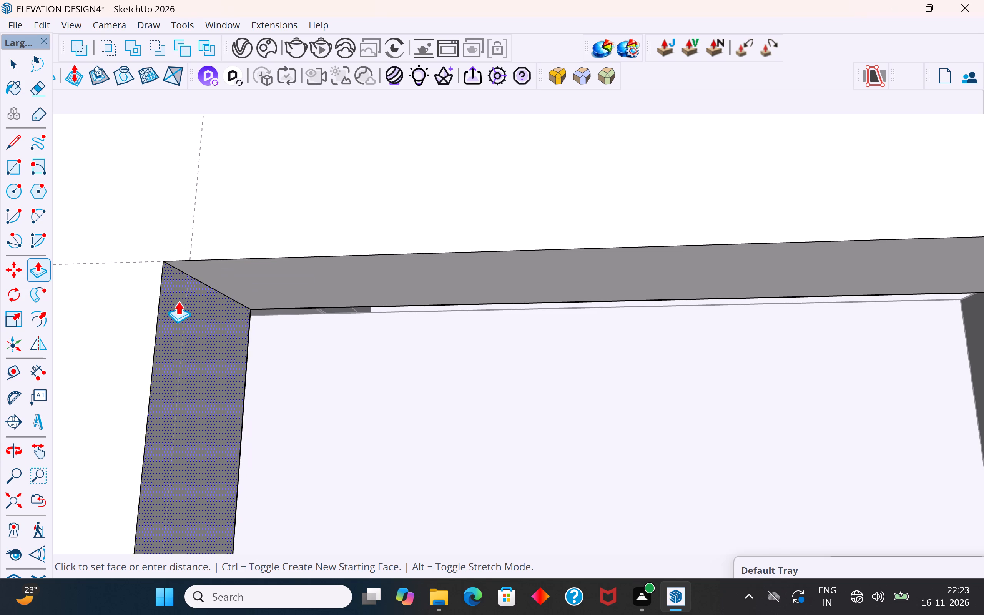
left_click(203, 364)
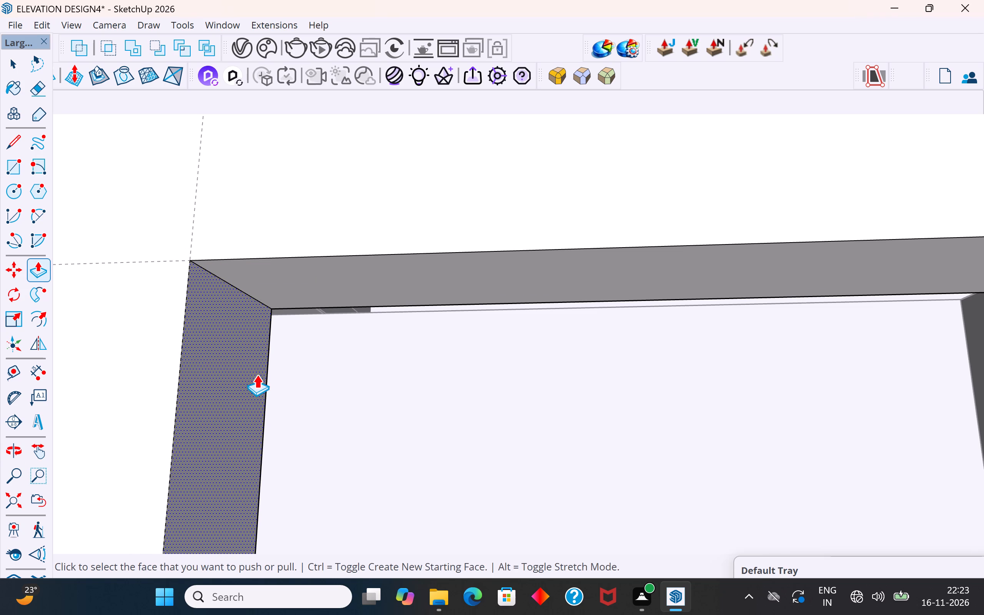
scroll(257, 374, "down", 12)
middle_click_drag(274, 398, 439, 440)
scroll(107, 369, "down", 4)
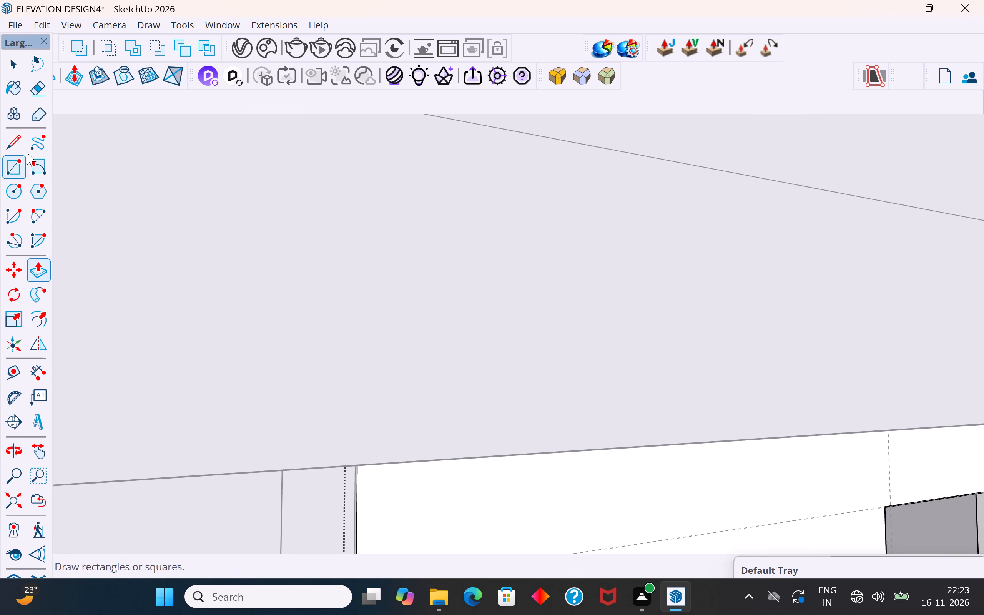
left_click(15, 66)
Extend the window opening by pushing its side face nearest the wall's outer corner to that side's vertical guide, and close the wall.
scroll(0, 306, "down", 6)
scroll(229, 304, "down", 14)
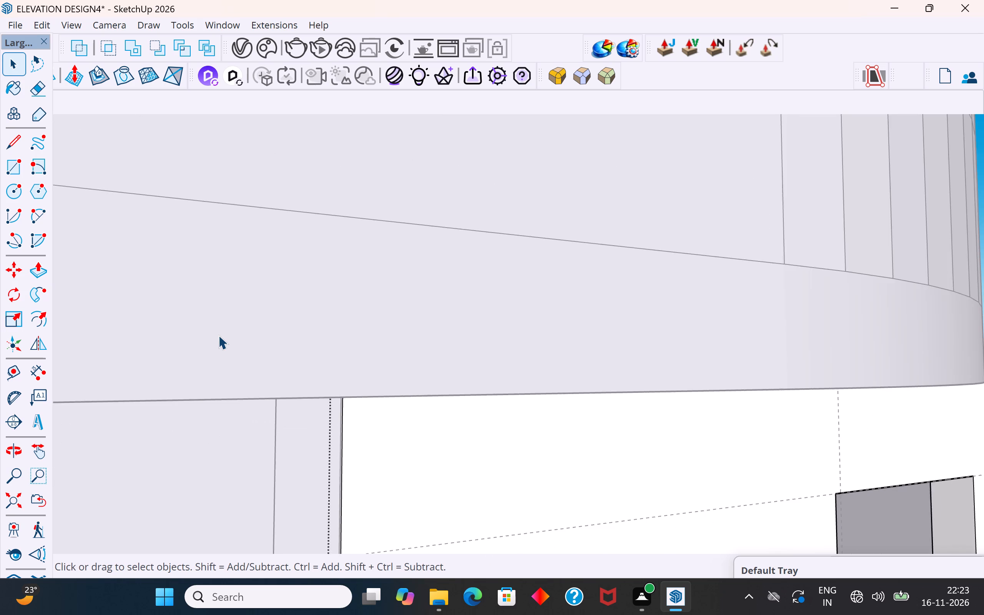
scroll(218, 335, "down", 20)
scroll(218, 335, "down", 3)
scroll(573, 225, "down", 3)
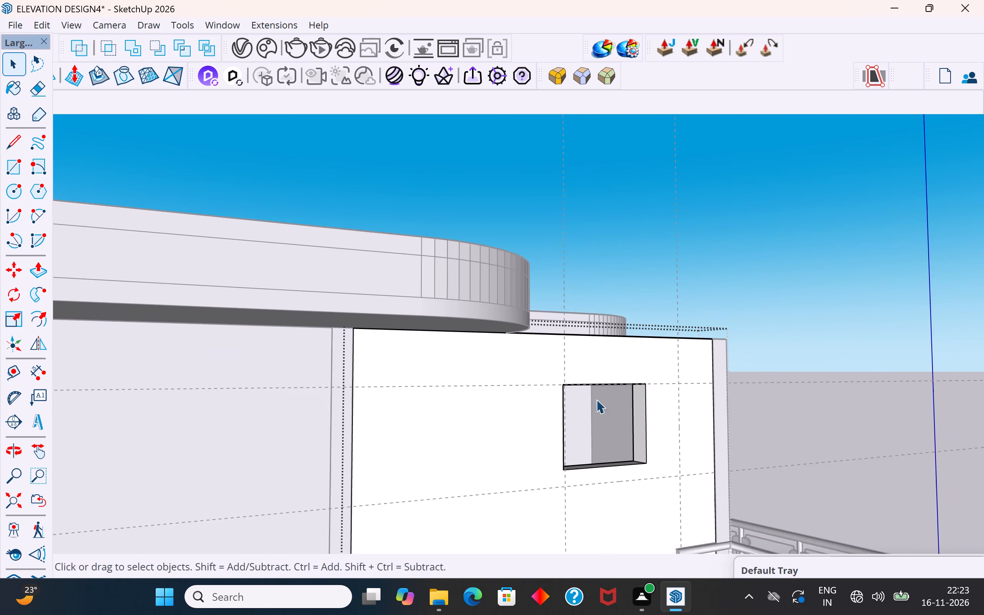
middle_click_drag(614, 461, 630, 544)
scroll(653, 525, "up", 4)
scroll(632, 293, "down", 5)
scroll(640, 429, "up", 9)
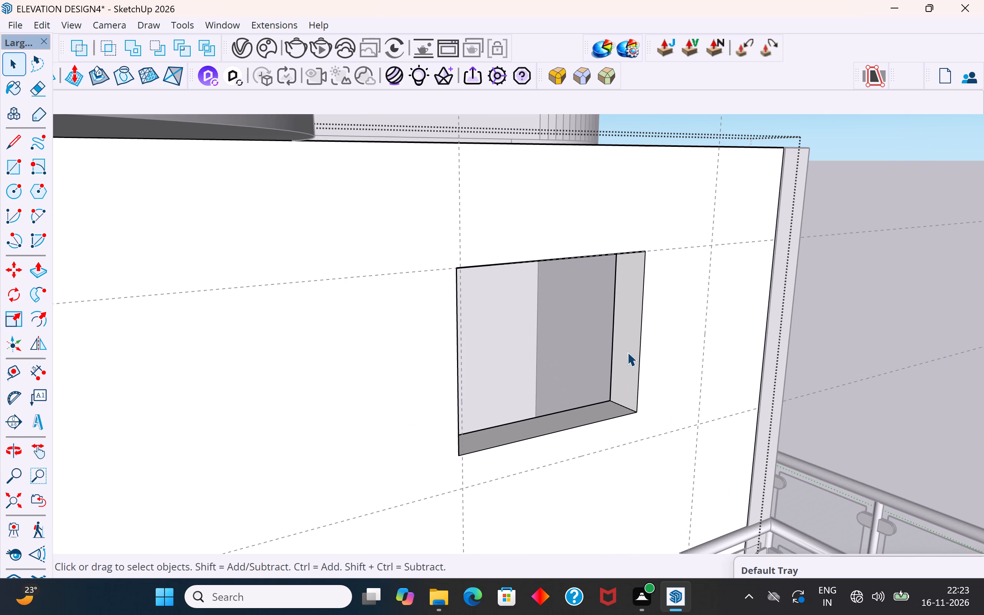
left_click(627, 352)
left_click(45, 267)
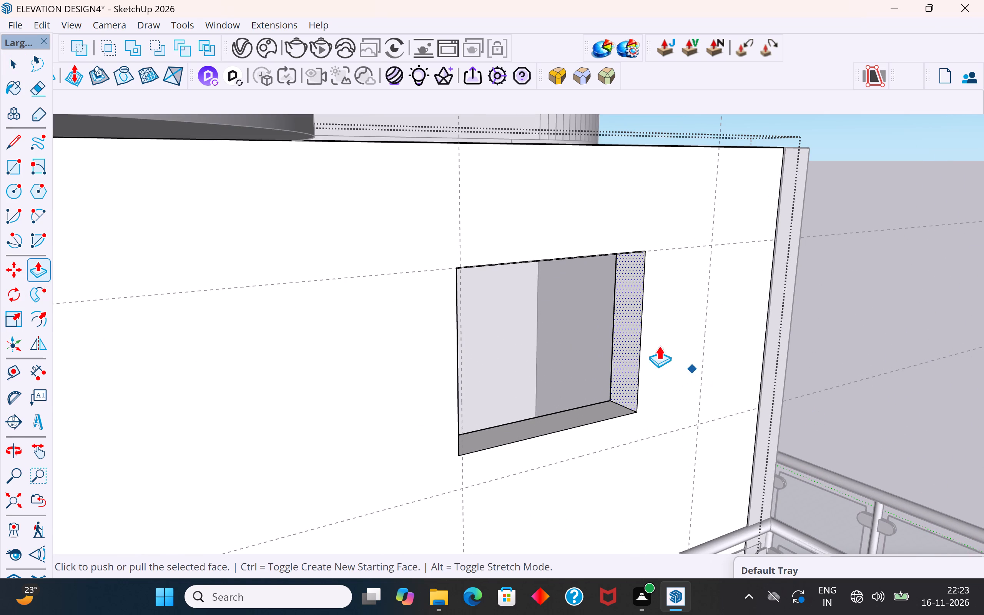
left_click(637, 411)
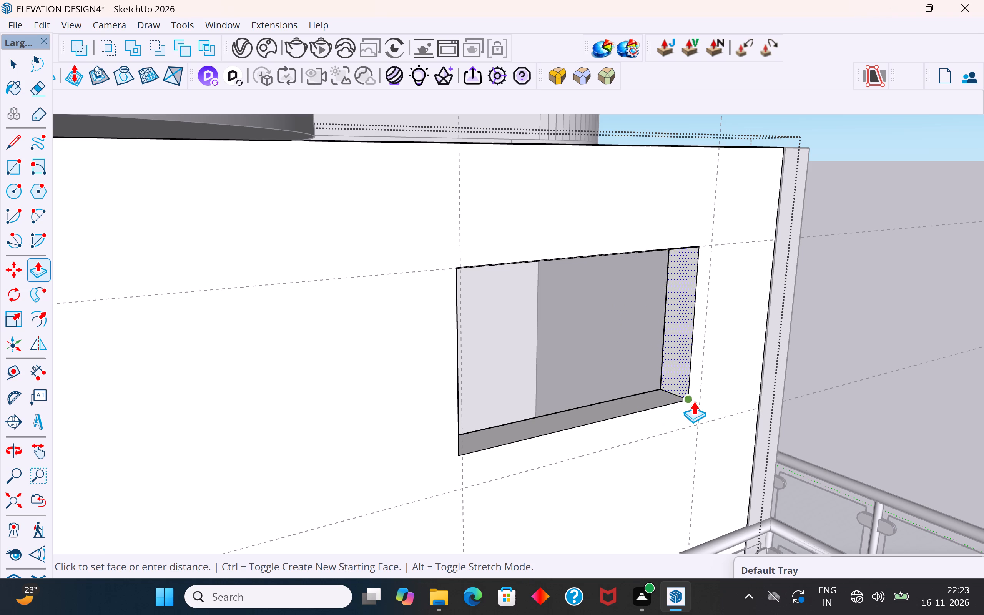
left_click(701, 399)
left_click(13, 69)
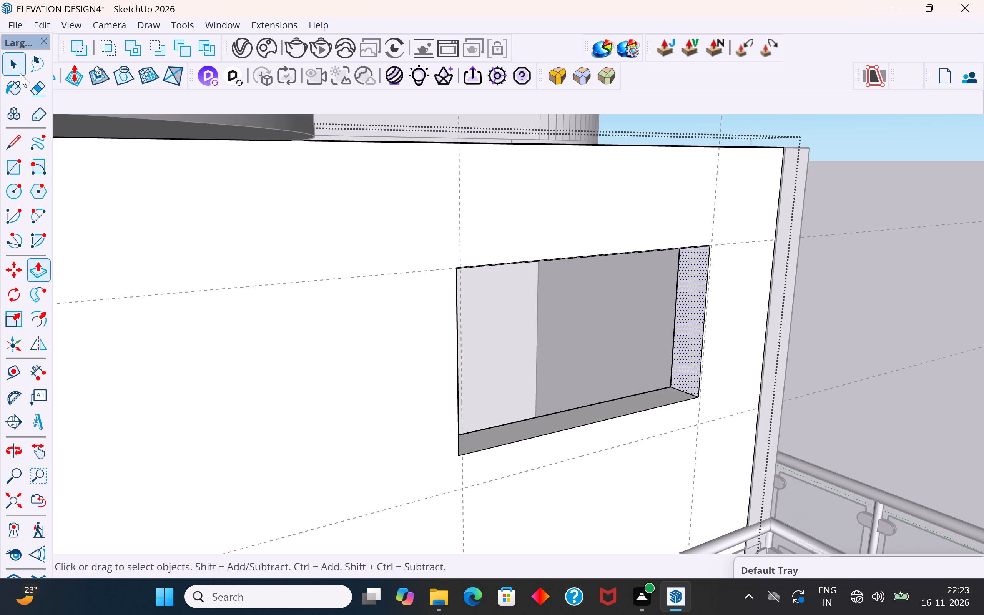
left_click(834, 226)
Reopen the stair-facing wall and lower the window opening's sill face to the lower horizontal guide.
scroll(720, 216, "down", 10)
middle_click_drag(702, 289, 387, 406)
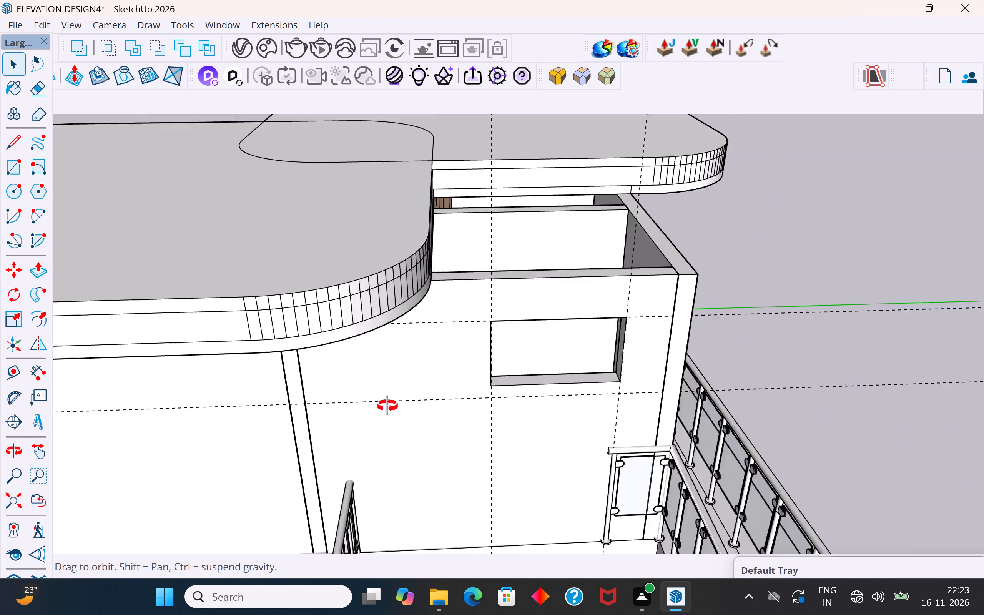
middle_click_drag(387, 406, 285, 450)
scroll(520, 296, "down", 5)
scroll(331, 401, "up", 8)
left_click(420, 314)
double_click(423, 312)
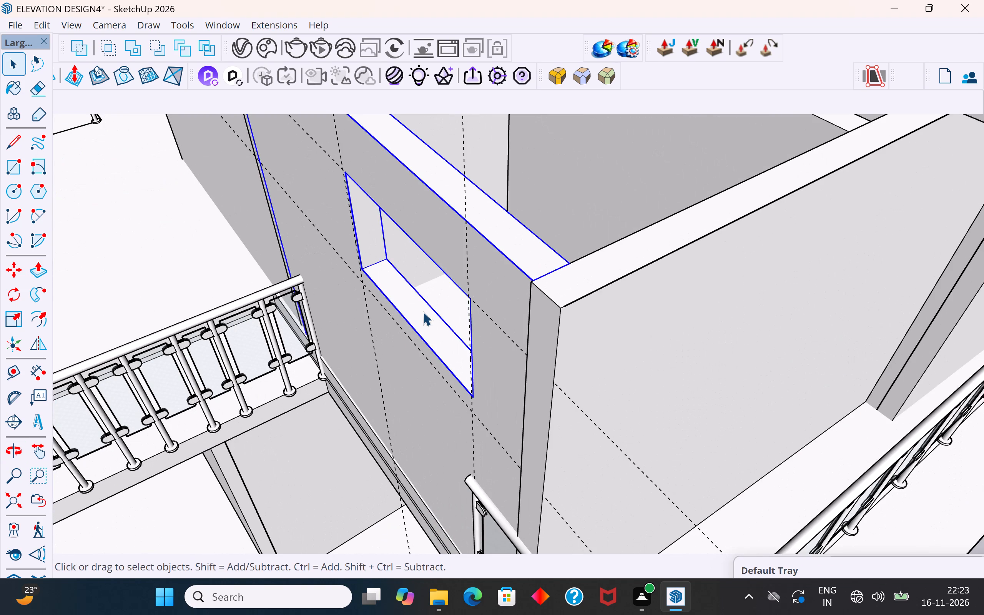
left_click(423, 313)
left_click(423, 315)
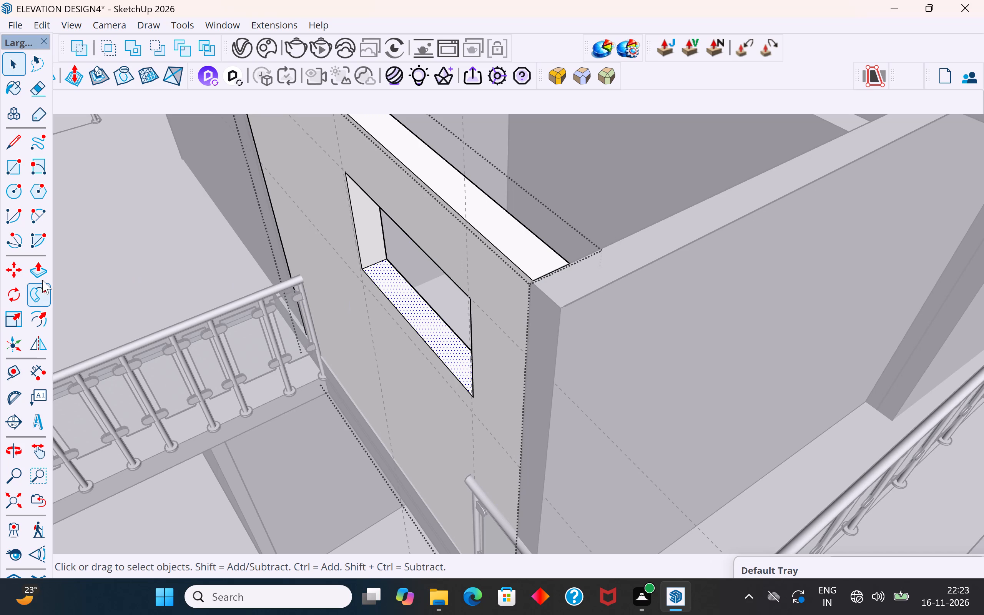
left_click(38, 271)
left_click(363, 265)
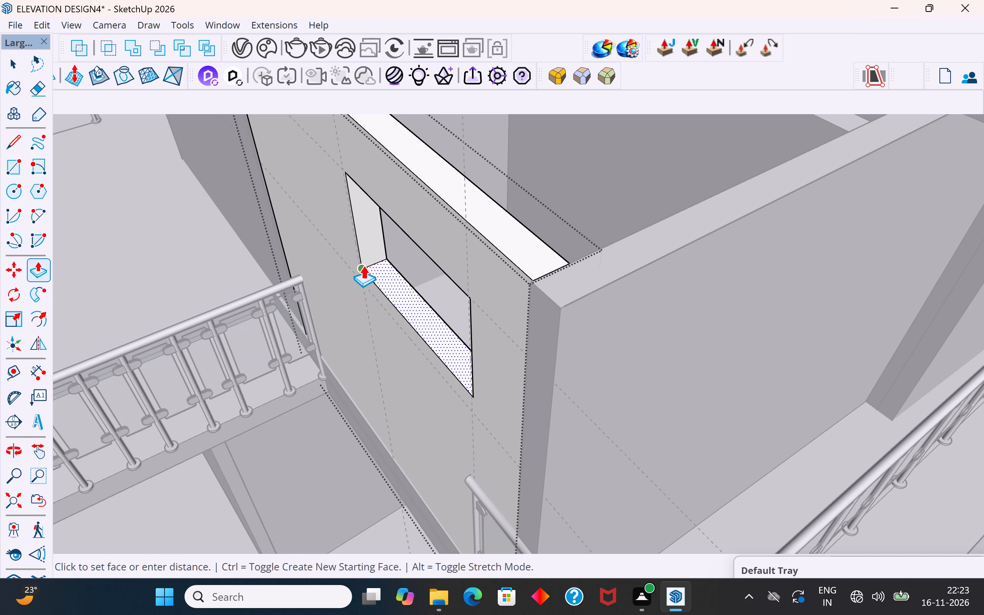
middle_click_drag(363, 265, 422, 178)
scroll(373, 282, "up", 19)
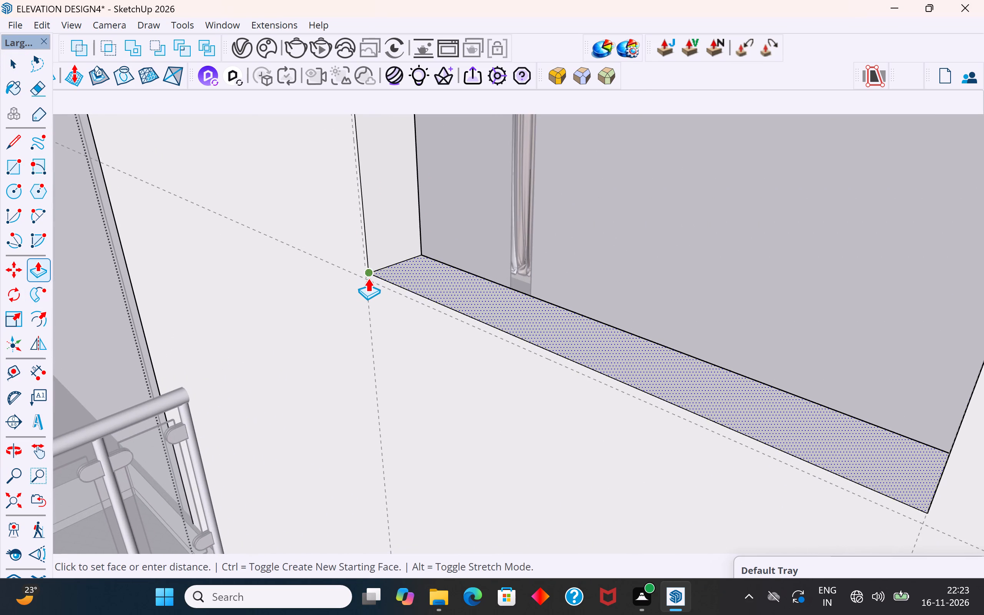
scroll(368, 281, "up", 14)
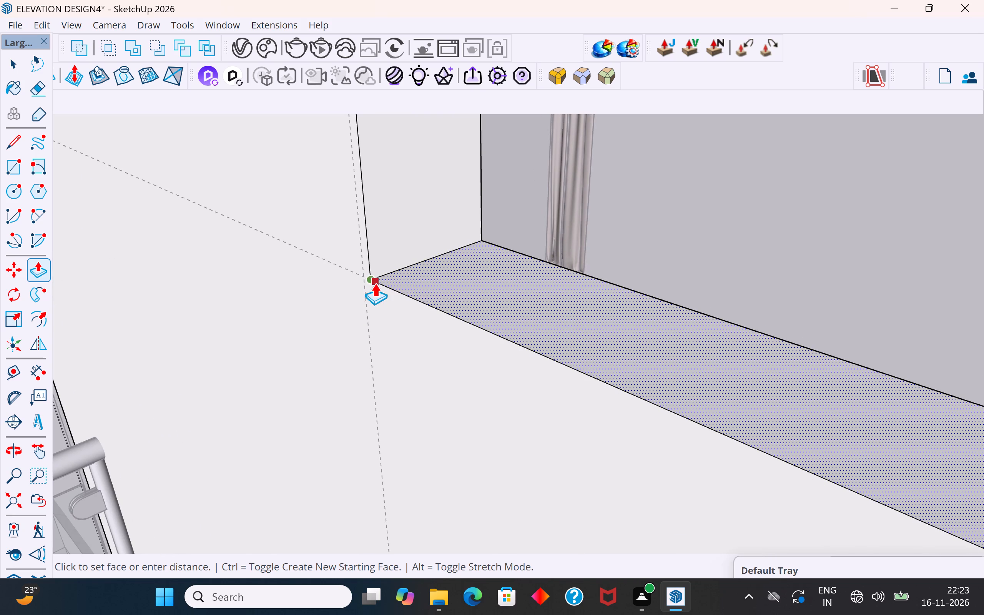
left_click(375, 283)
left_click(2, 57)
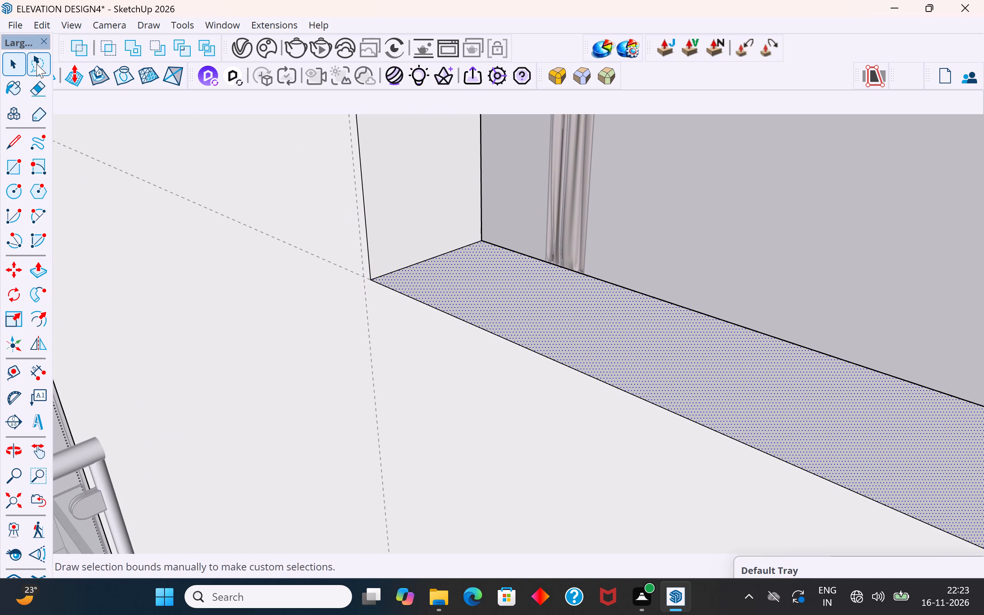
Fine-align the window's side face farthest from the outer corner with the crossing of the lower and vertical guides, and close the wall.
left_click(20, 65)
left_click(423, 238)
scroll(361, 258, "up", 7)
middle_click_drag(389, 257, 444, 256)
left_click(41, 267)
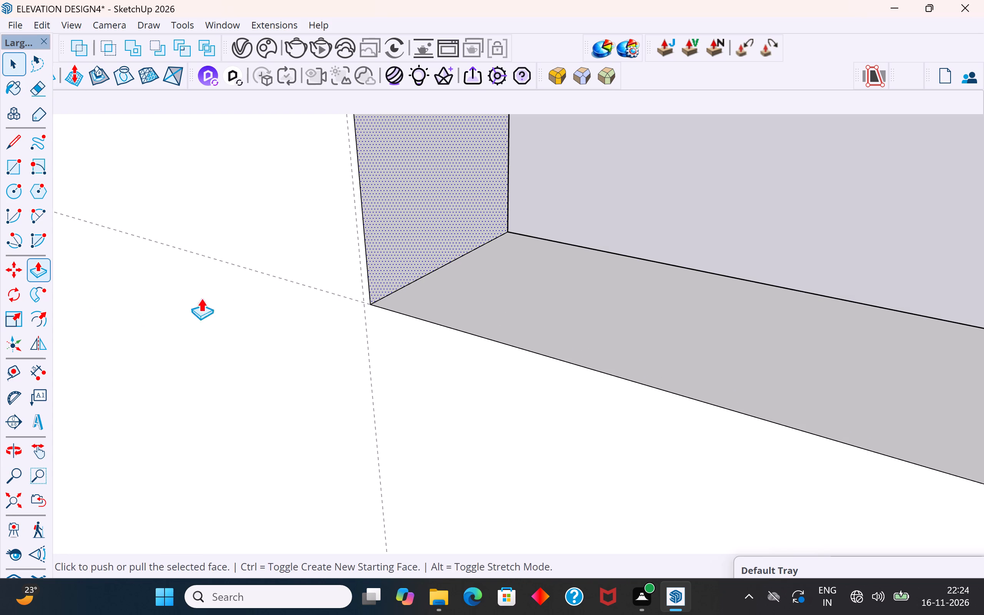
left_click(370, 306)
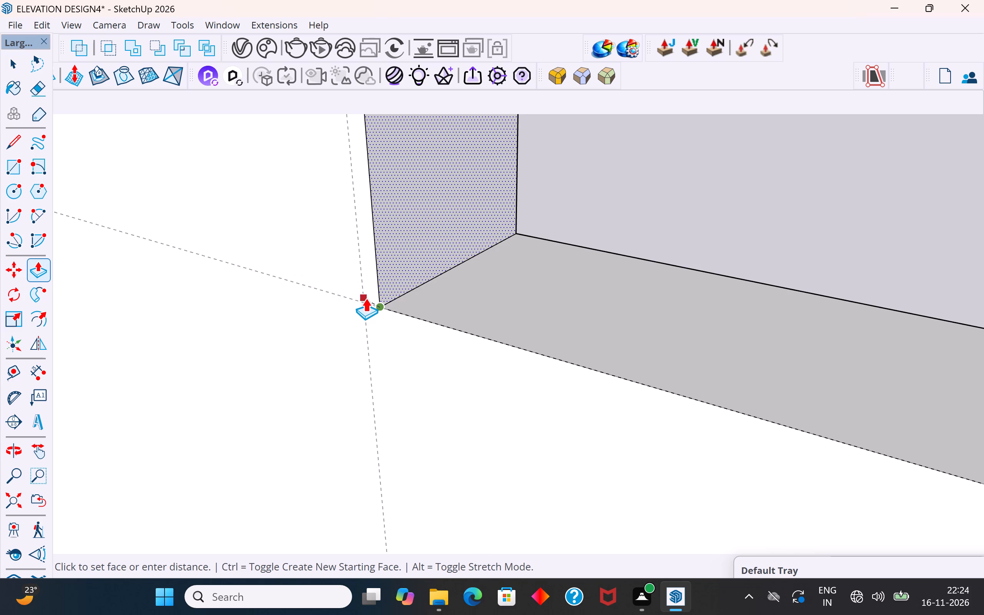
scroll(366, 298, "up", 5)
scroll(366, 298, "down", 2)
scroll(366, 298, "up", 3)
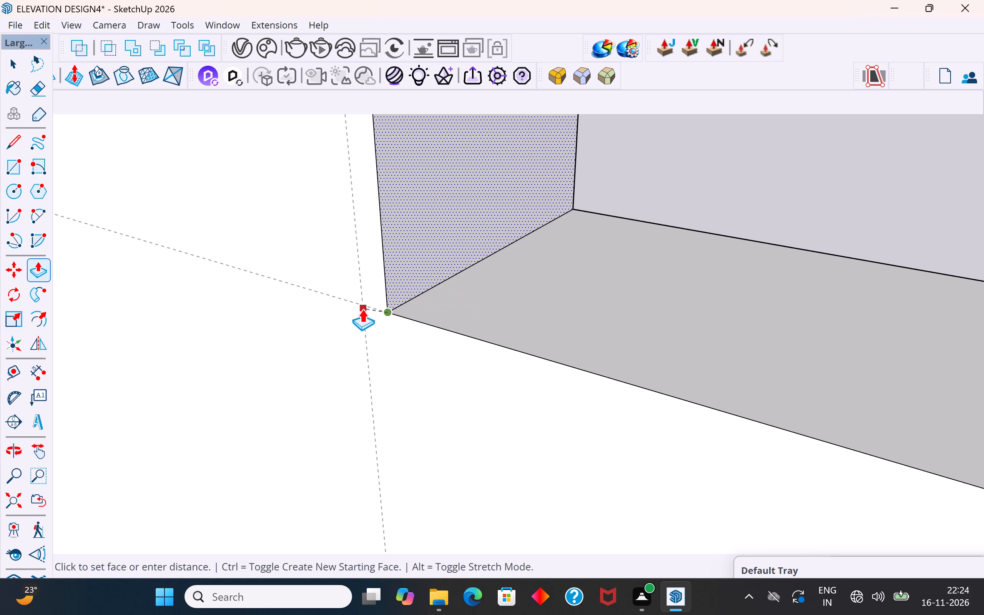
middle_click_drag(362, 305, 455, 326)
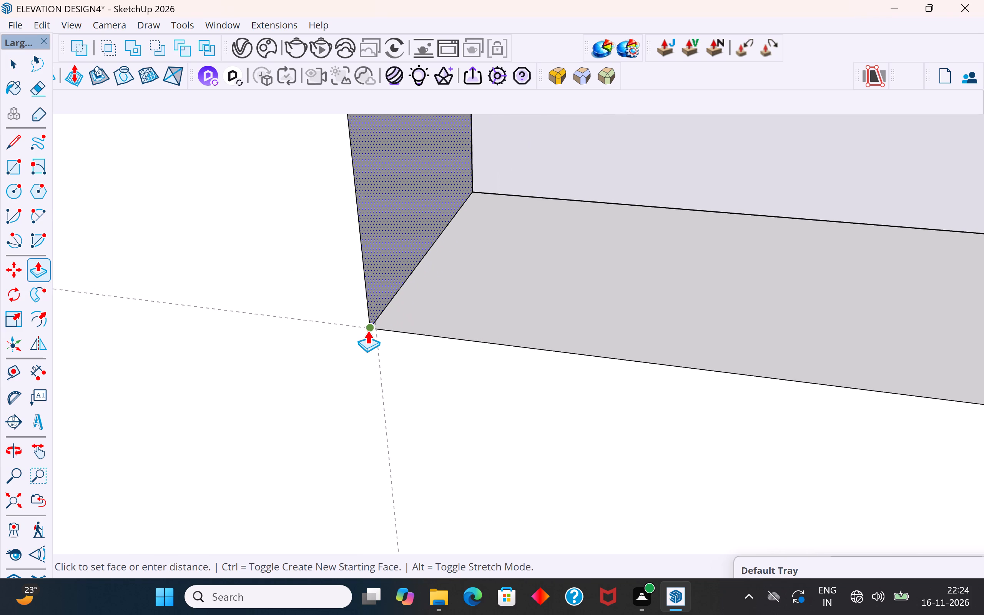
scroll(368, 331, "up", 6)
scroll(368, 331, "down", 1)
scroll(368, 331, "up", 2)
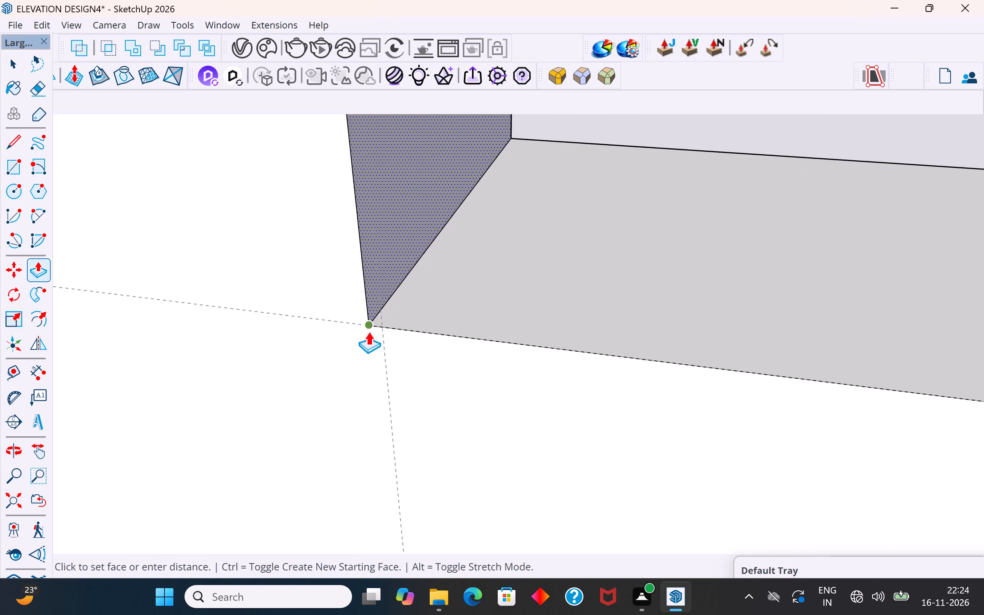
scroll(368, 331, "up", 7)
middle_click_drag(383, 328, 402, 331)
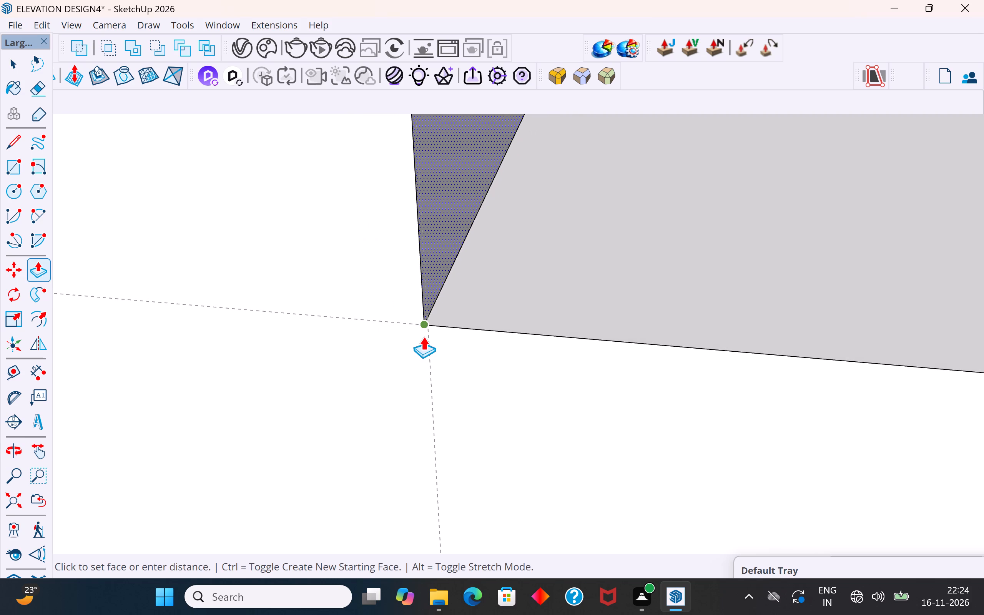
left_click(423, 336)
scroll(541, 387, "down", 20)
scroll(541, 387, "down", 14)
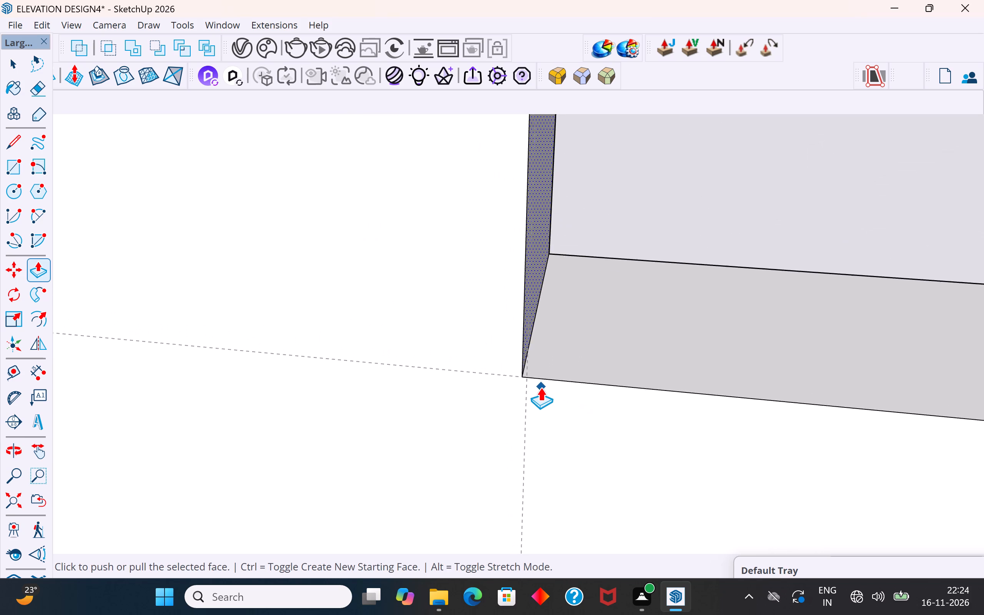
scroll(540, 387, "down", 20)
scroll(540, 387, "down", 20)
scroll(540, 387, "down", 8)
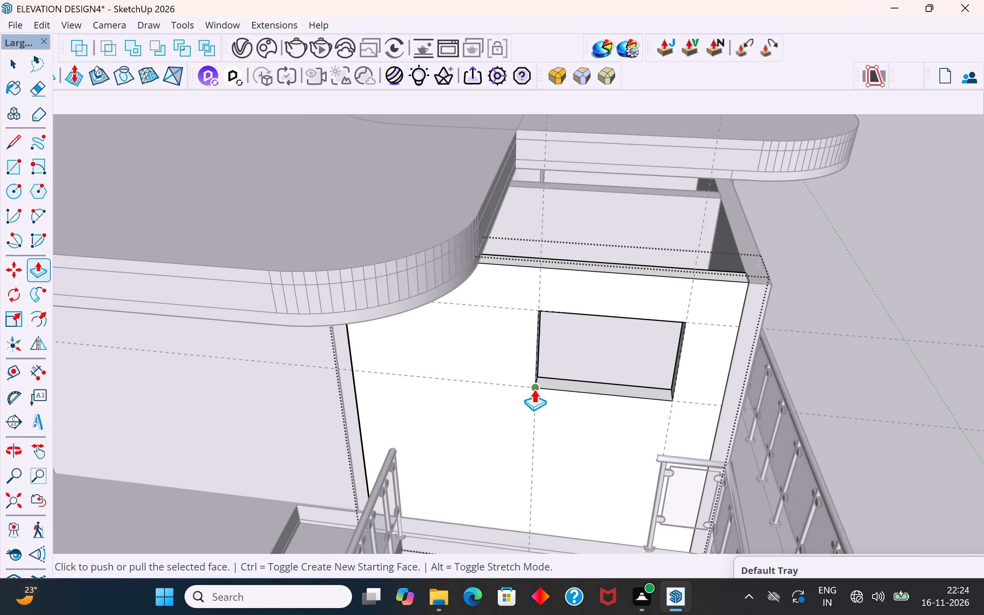
left_click(18, 63)
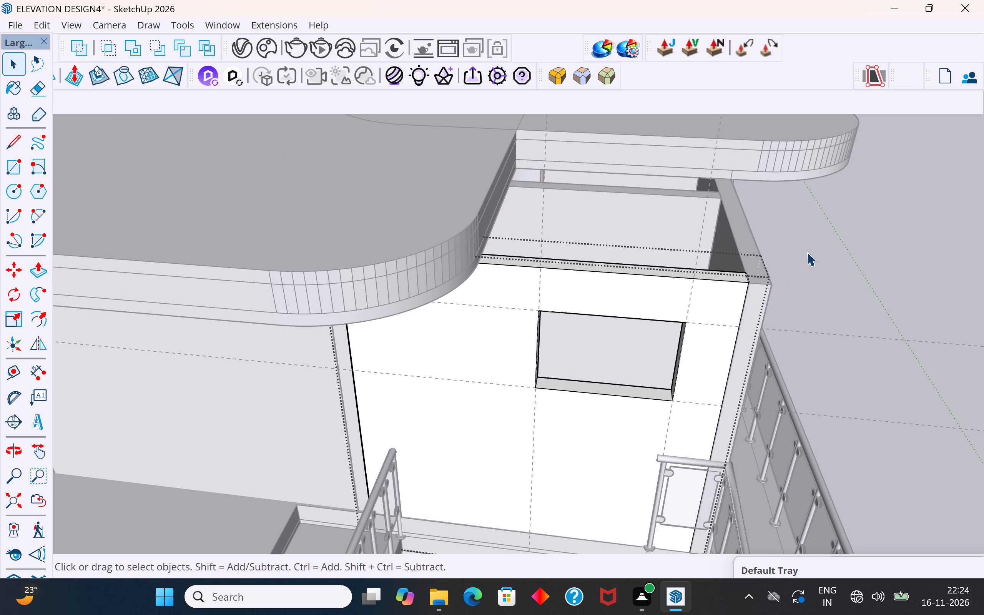
left_click(807, 252)
Delete all construction guides from the model.
scroll(578, 359, "down", 12)
middle_click_drag(590, 356, 783, 248)
middle_click_drag(496, 360, 793, 351)
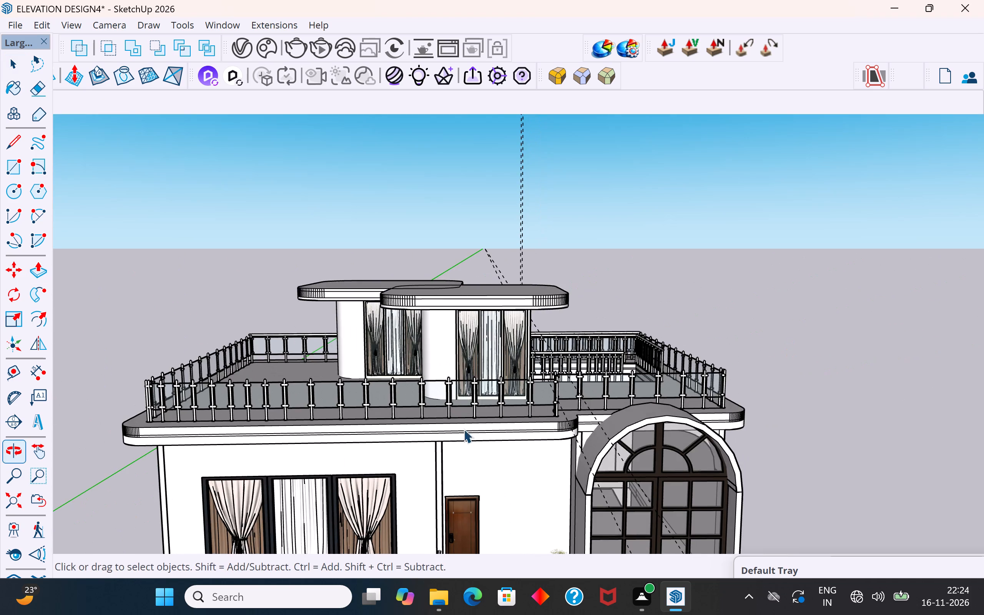
scroll(417, 321, "down", 9)
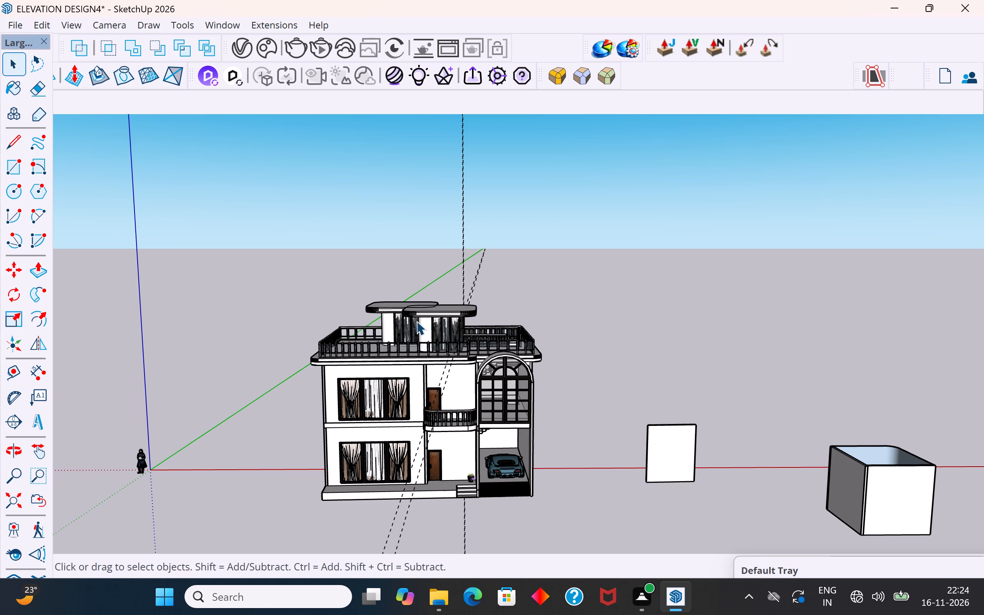
left_click(558, 279)
scroll(514, 297, "down", 3)
left_click(48, 18)
left_click(78, 178)
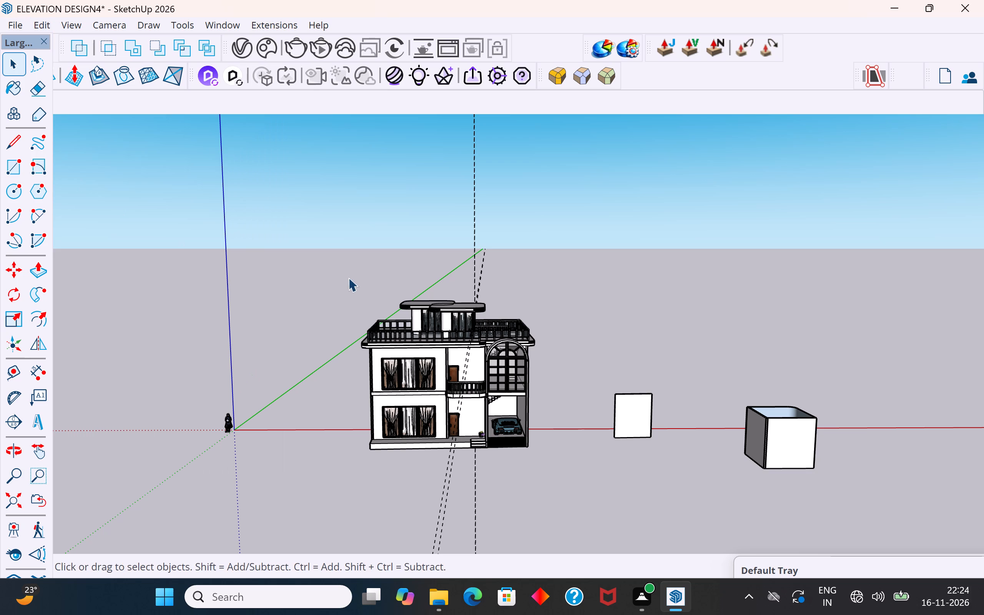
left_click_drag(351, 275, 357, 274)
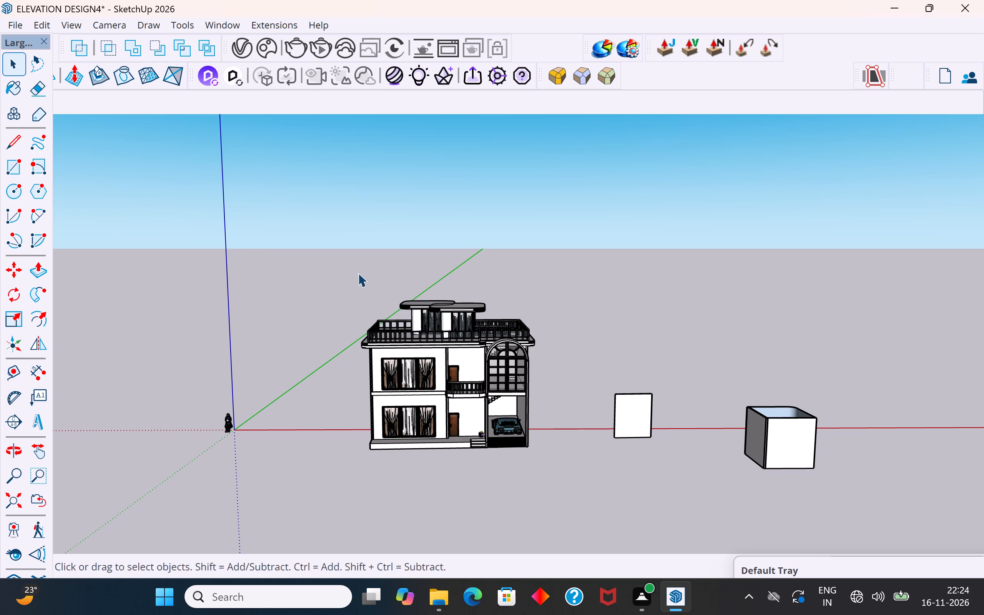
Examine the whole house, including the terrace rooms and the new window opening, from the rear, side and front.
scroll(471, 335, "down", 2)
middle_click_drag(478, 327, 452, 456)
scroll(469, 396, "up", 4)
middle_click_drag(588, 354, 211, 258)
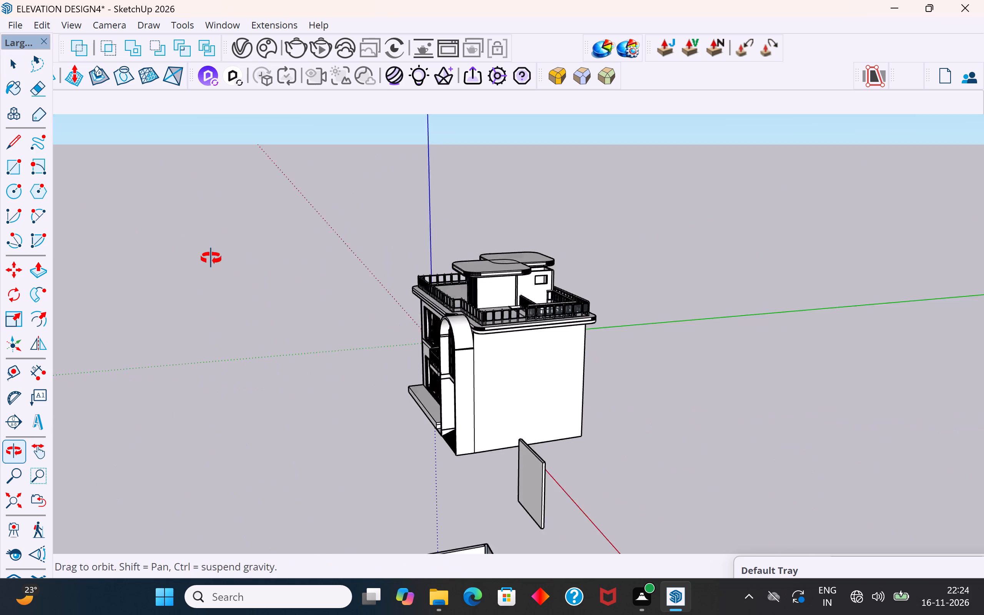
middle_click_drag(211, 258, 211, 258)
scroll(522, 273, "up", 8)
middle_click_drag(591, 306, 814, 307)
middle_click_drag(394, 365, 876, 358)
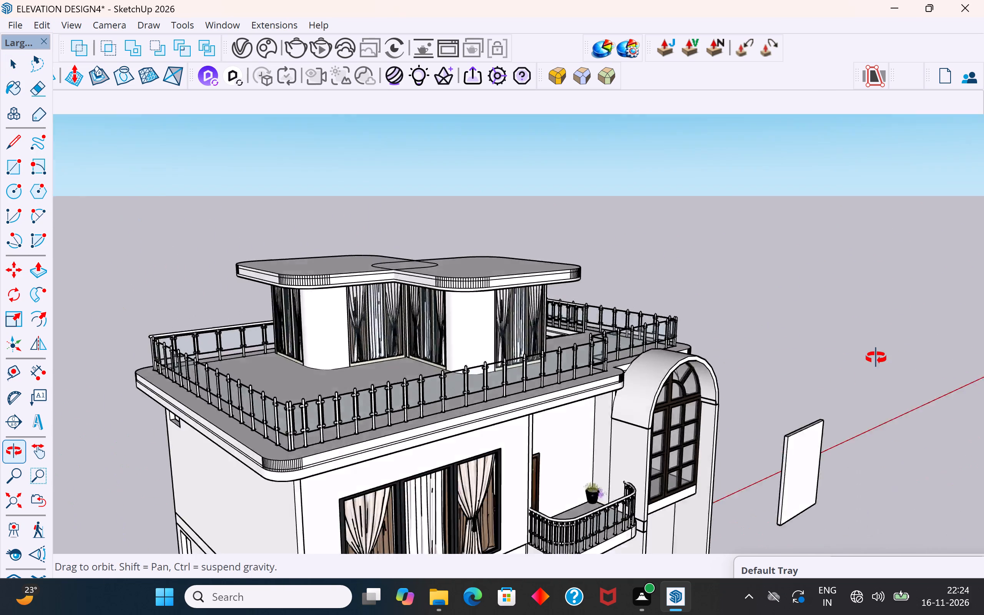
middle_click_drag(876, 358, 549, 345)
scroll(565, 131, "down", 5)
scroll(573, 288, "up", 3)
scroll(570, 292, "down", 5)
middle_click_drag(570, 342, 569, 361)
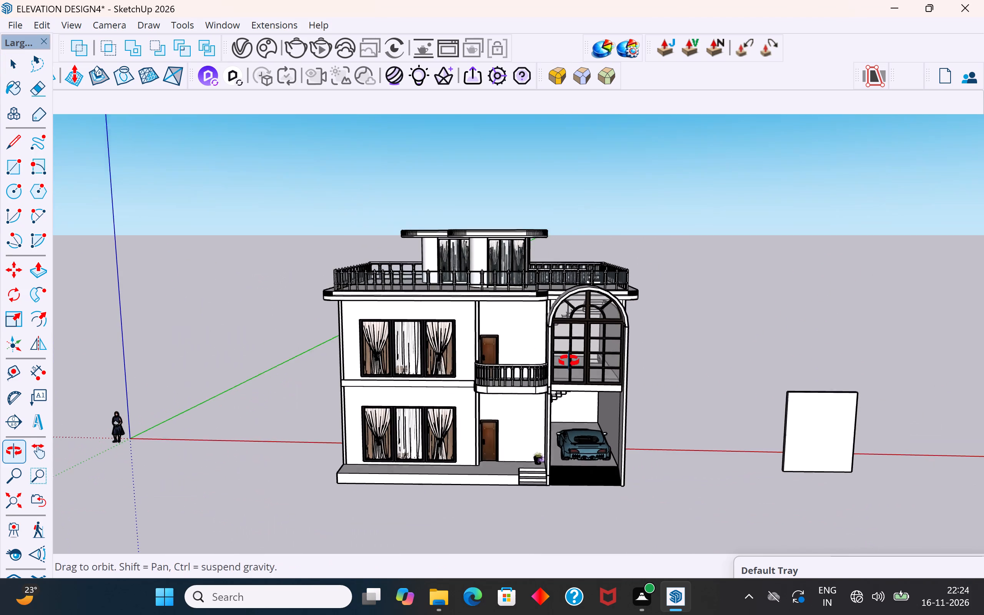
Hide the arched glazed window in front of the staircase bay above the garage to expose the upper floor interior.
middle_click_drag(569, 361, 569, 364)
scroll(538, 403, "up", 3)
middle_click_drag(538, 404, 489, 419)
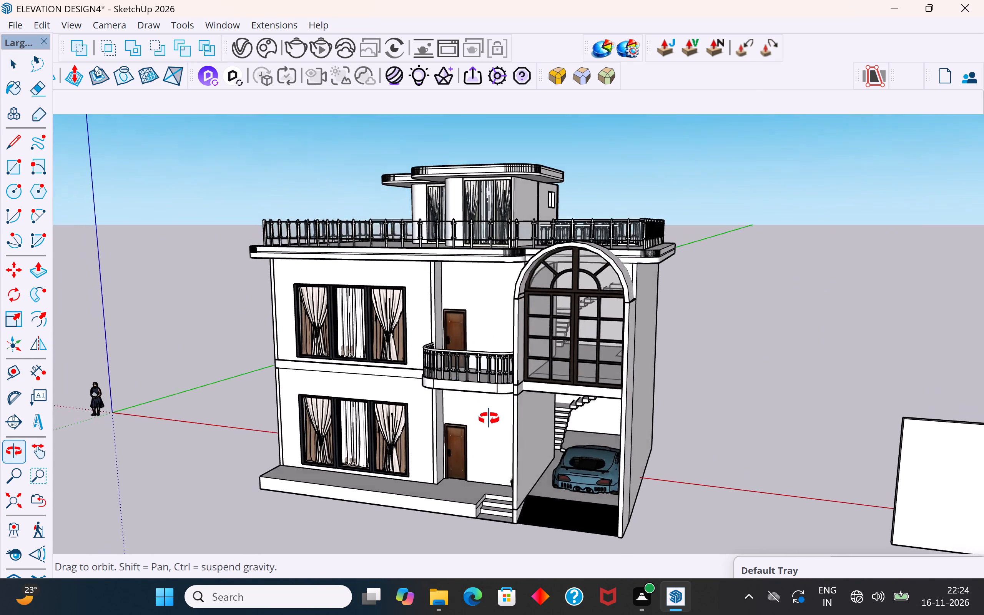
middle_click_drag(489, 419, 520, 388)
scroll(575, 364, "up", 2)
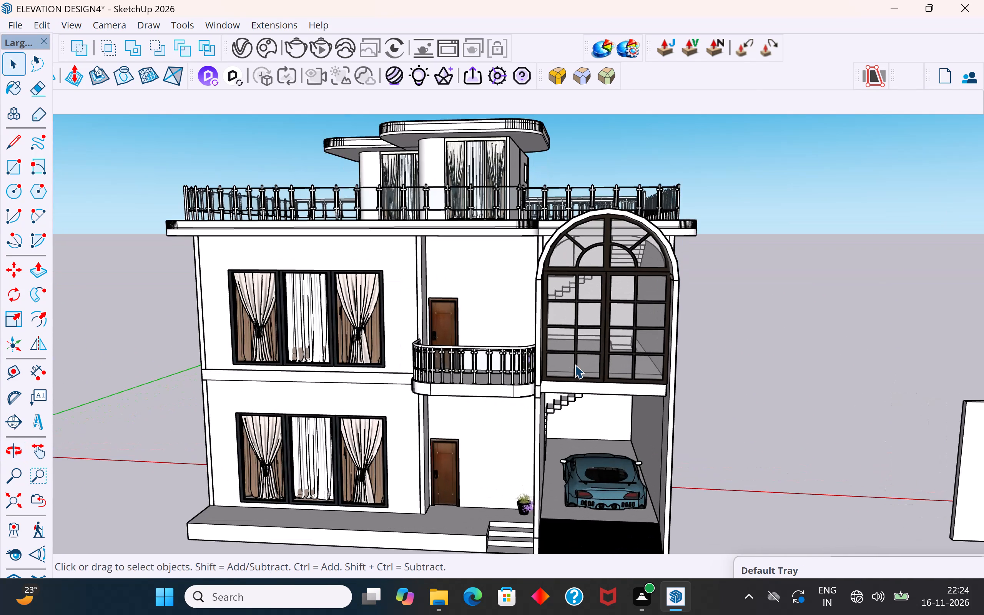
middle_click_drag(609, 334, 590, 352)
scroll(599, 343, "up", 4)
left_click(614, 314)
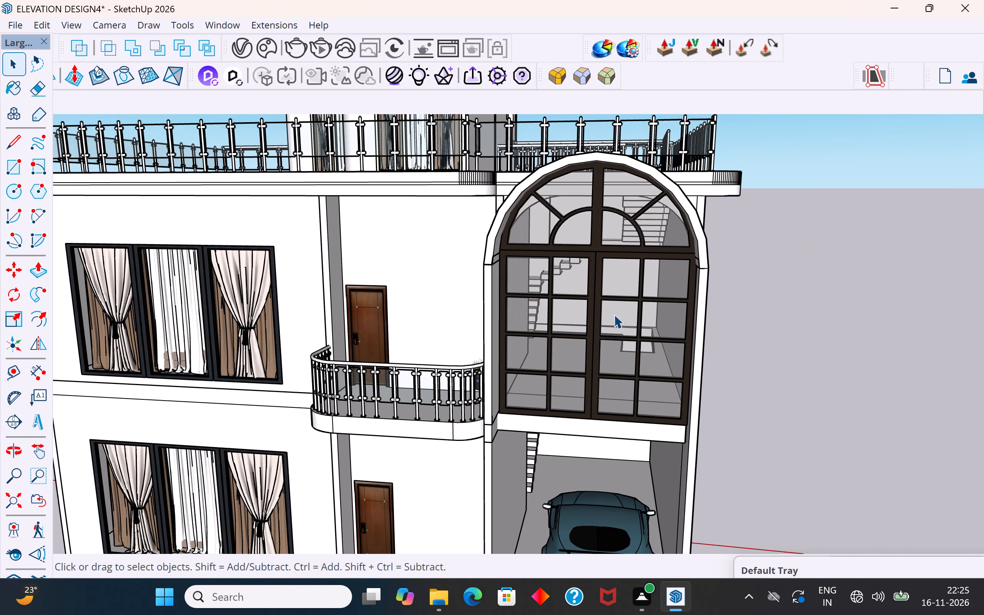
right_click(614, 314)
left_click(658, 43)
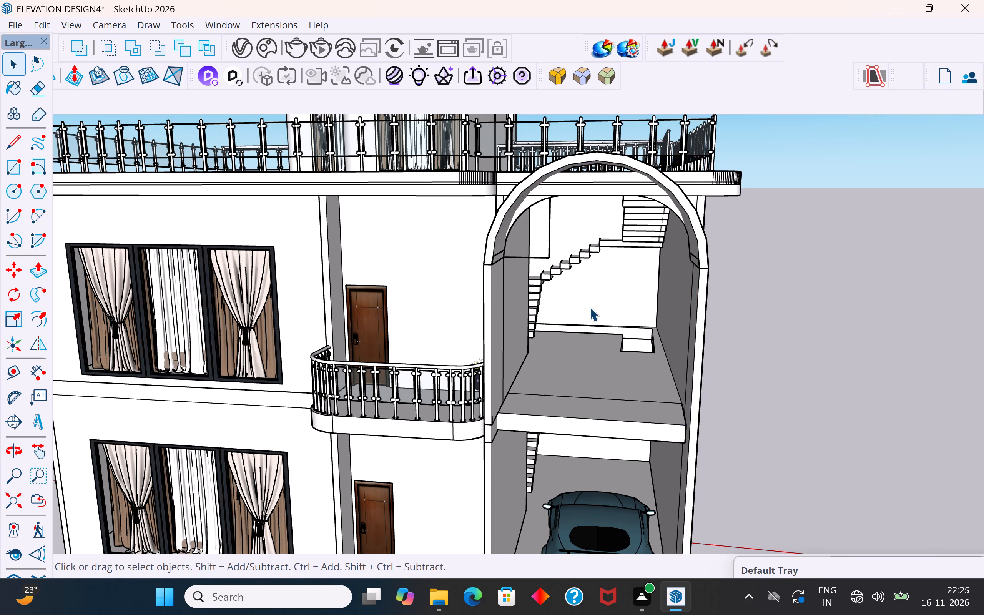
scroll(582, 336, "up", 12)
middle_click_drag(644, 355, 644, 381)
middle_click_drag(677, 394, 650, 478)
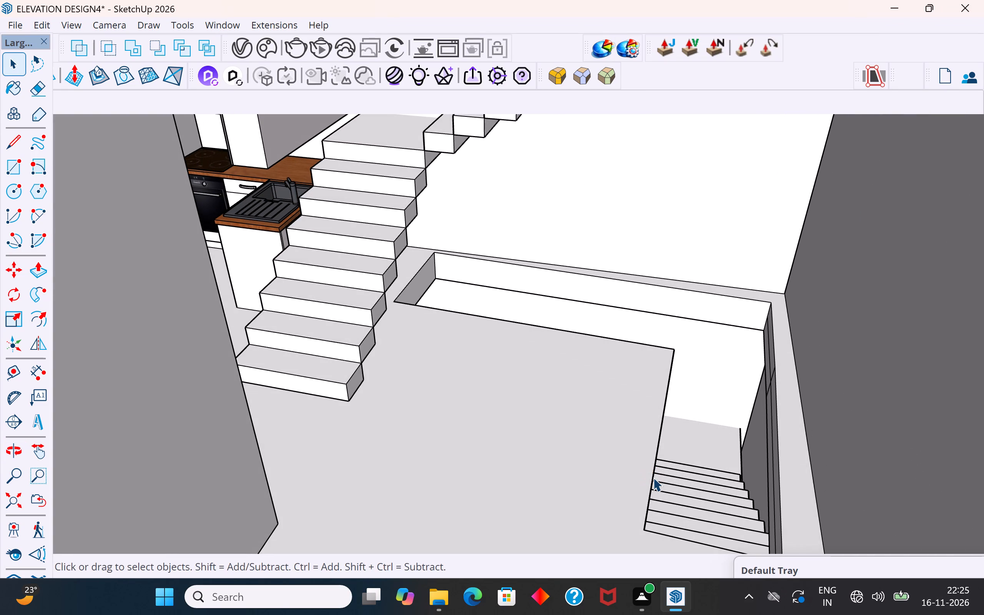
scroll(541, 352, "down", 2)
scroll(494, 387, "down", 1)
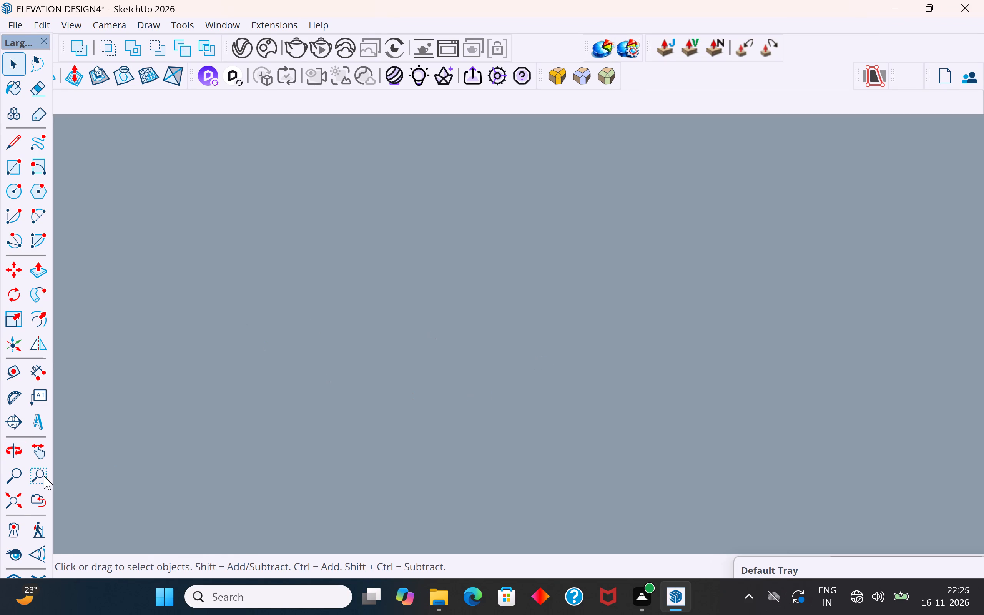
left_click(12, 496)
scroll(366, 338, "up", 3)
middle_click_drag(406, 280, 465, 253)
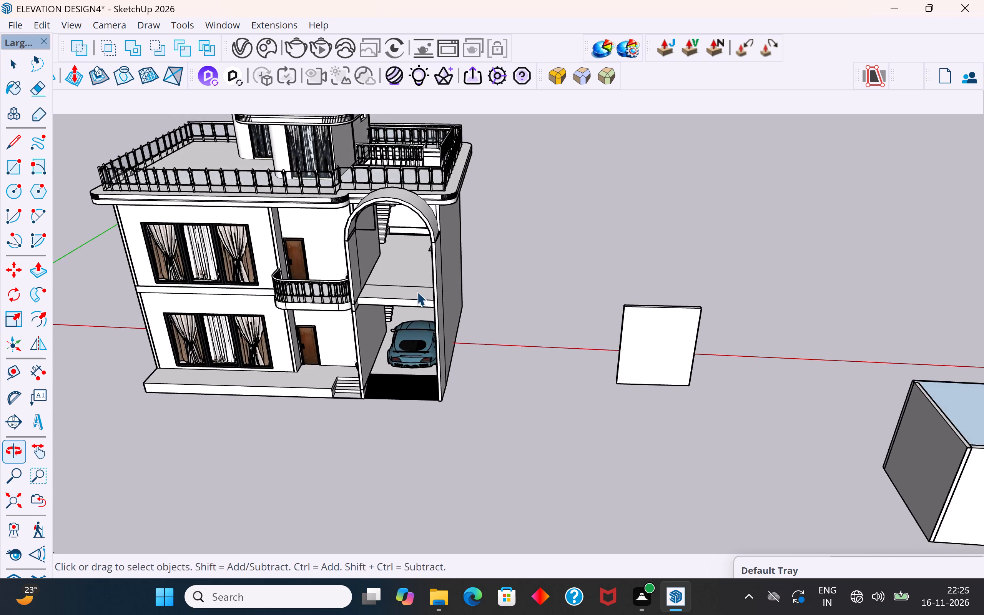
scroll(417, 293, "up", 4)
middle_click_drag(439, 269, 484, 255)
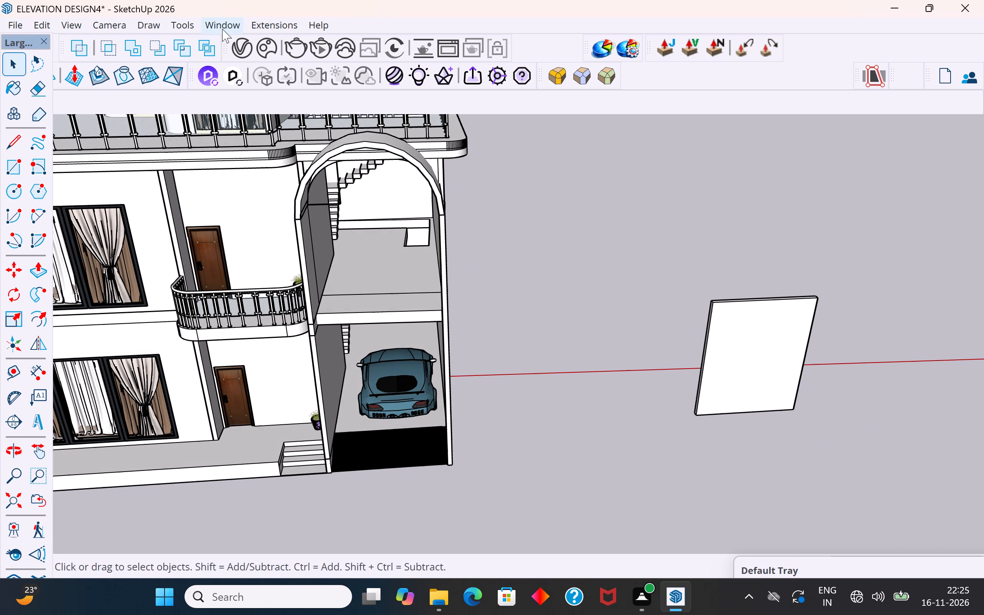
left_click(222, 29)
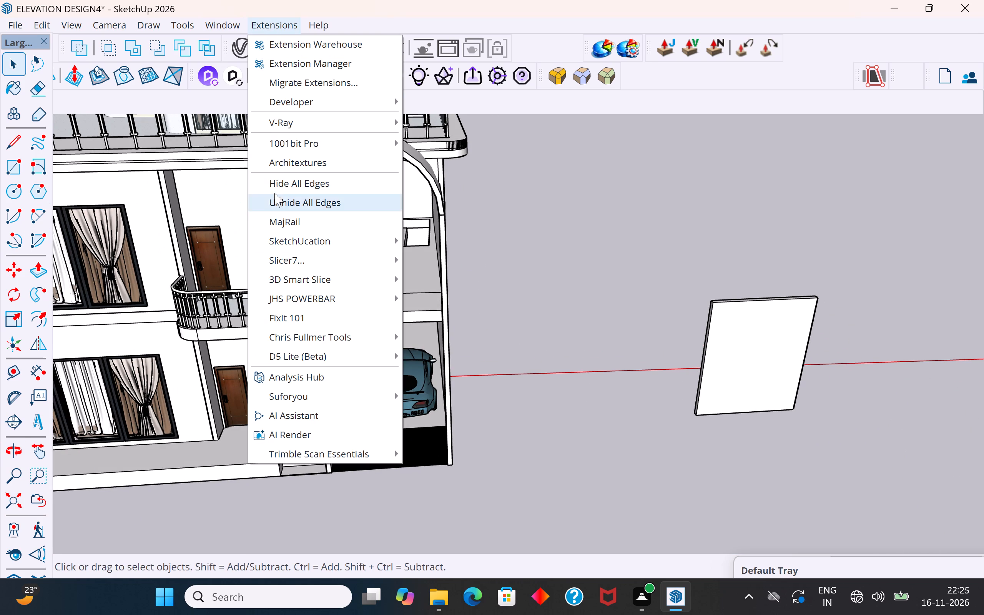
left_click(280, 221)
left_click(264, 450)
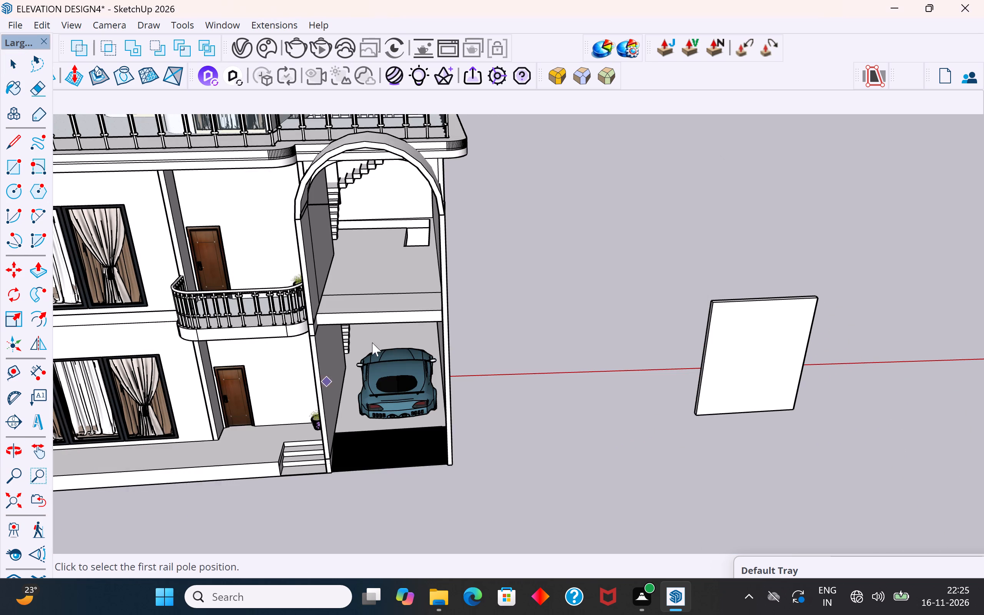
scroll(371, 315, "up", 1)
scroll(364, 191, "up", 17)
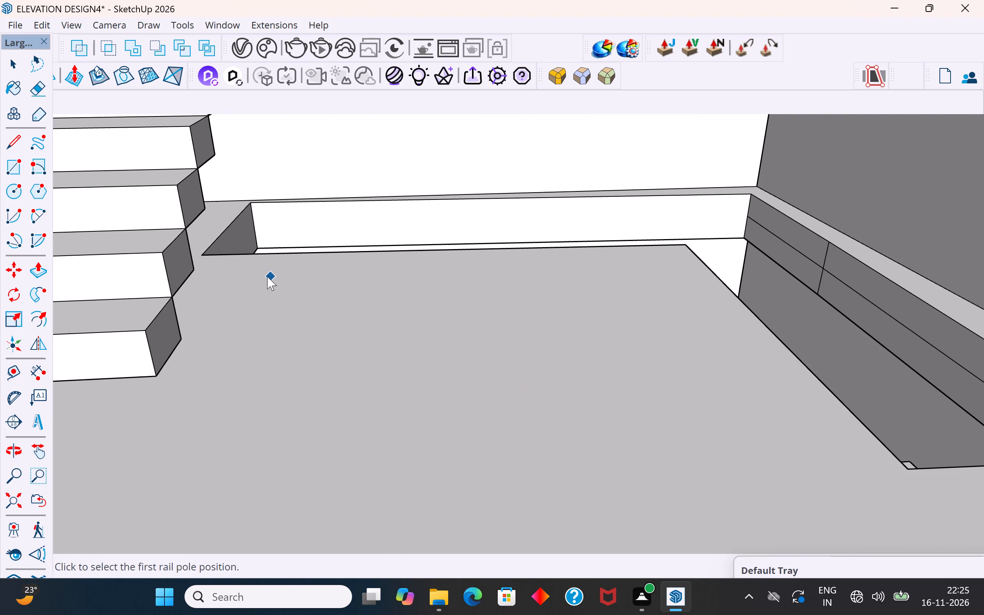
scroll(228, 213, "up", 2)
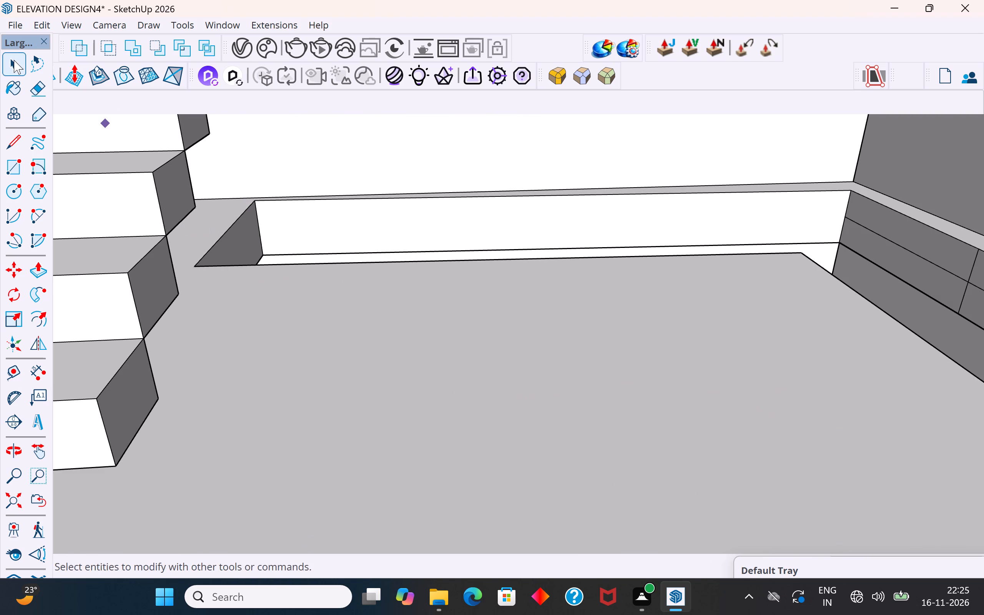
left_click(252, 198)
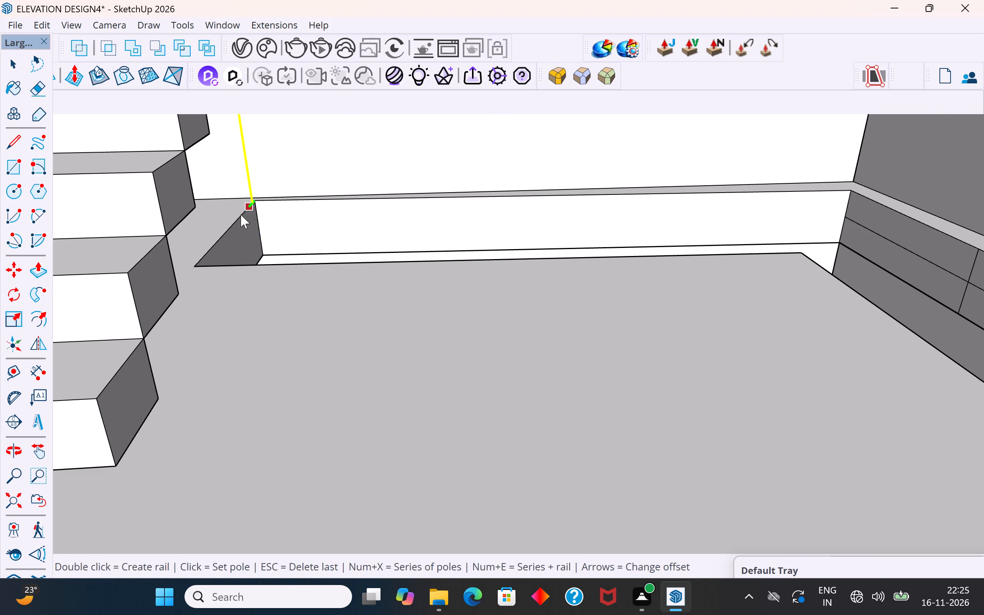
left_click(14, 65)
Push the end face of the upper-floor stair opening, beside the next flight, in line with the bottom step's corner.
left_click(252, 236)
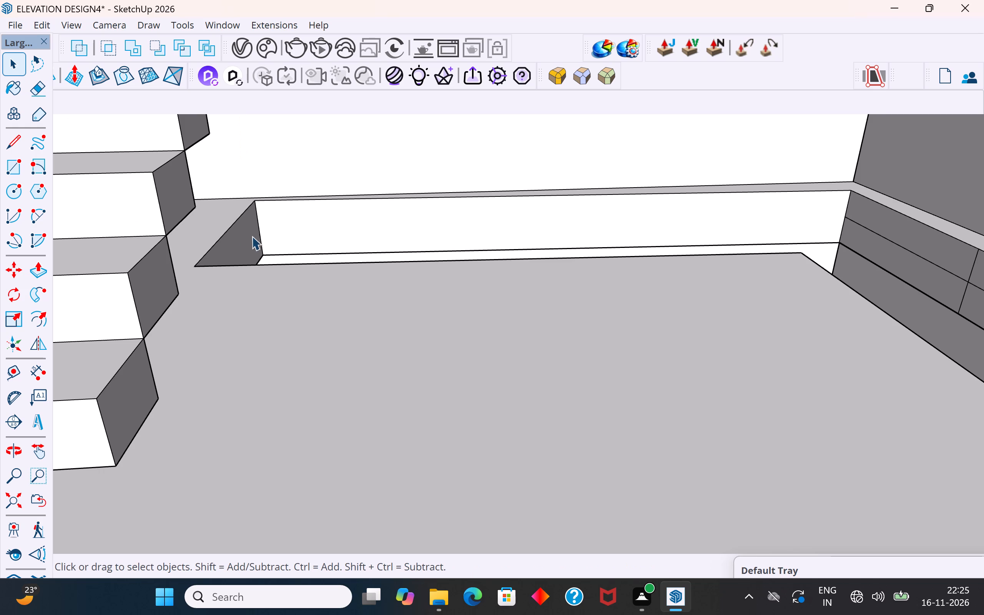
middle_click_drag(272, 276, 11, 422)
middle_click_drag(369, 289, 362, 286)
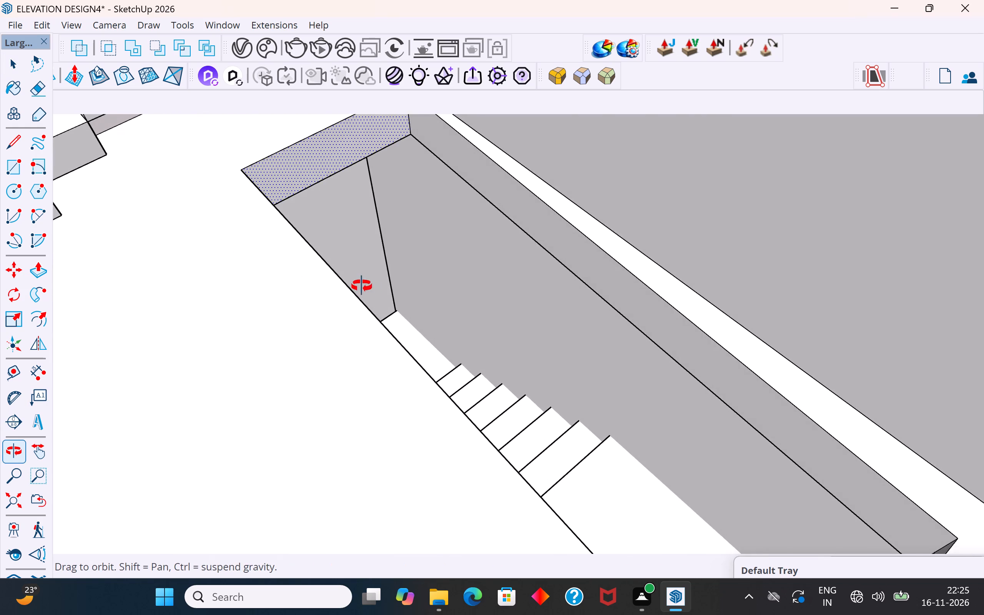
middle_click_drag(362, 286, 365, 260)
scroll(369, 162, "up", 3)
scroll(398, 319, "down", 5)
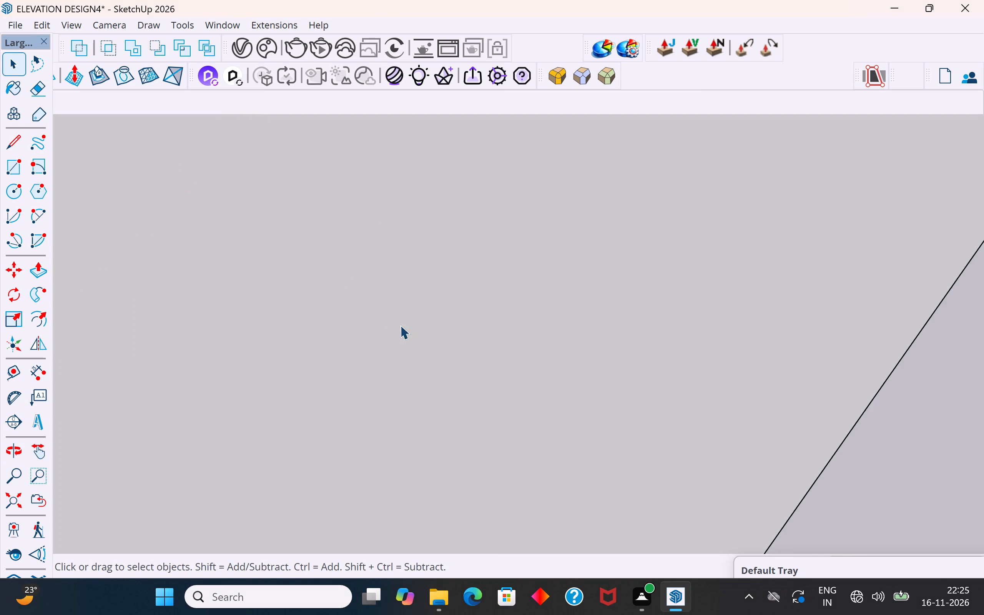
middle_click_drag(399, 316, 482, 295)
scroll(647, 313, "down", 5)
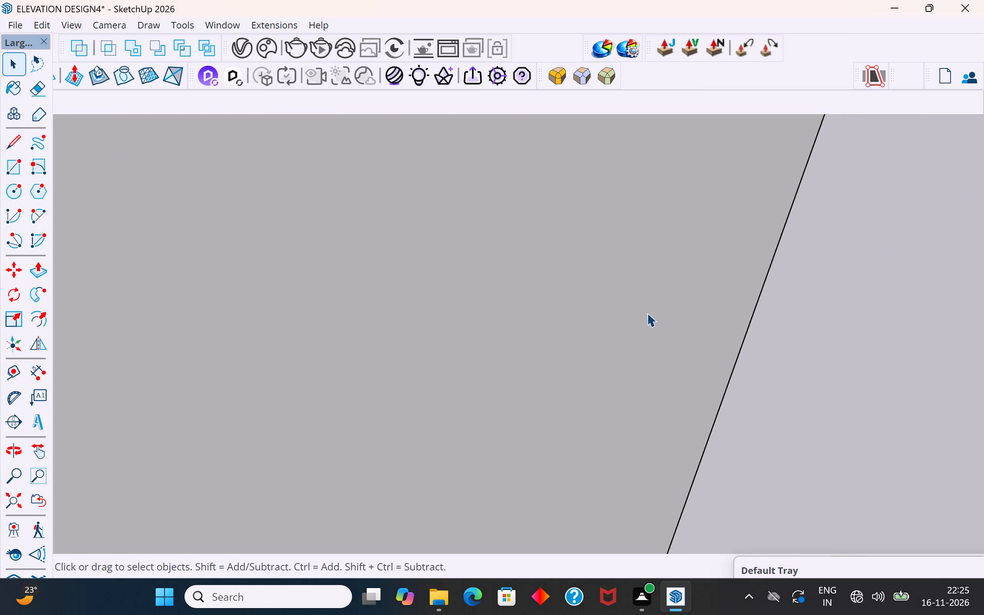
middle_click_drag(646, 313, 868, 260)
scroll(762, 271, "down", 20)
scroll(762, 271, "down", 3)
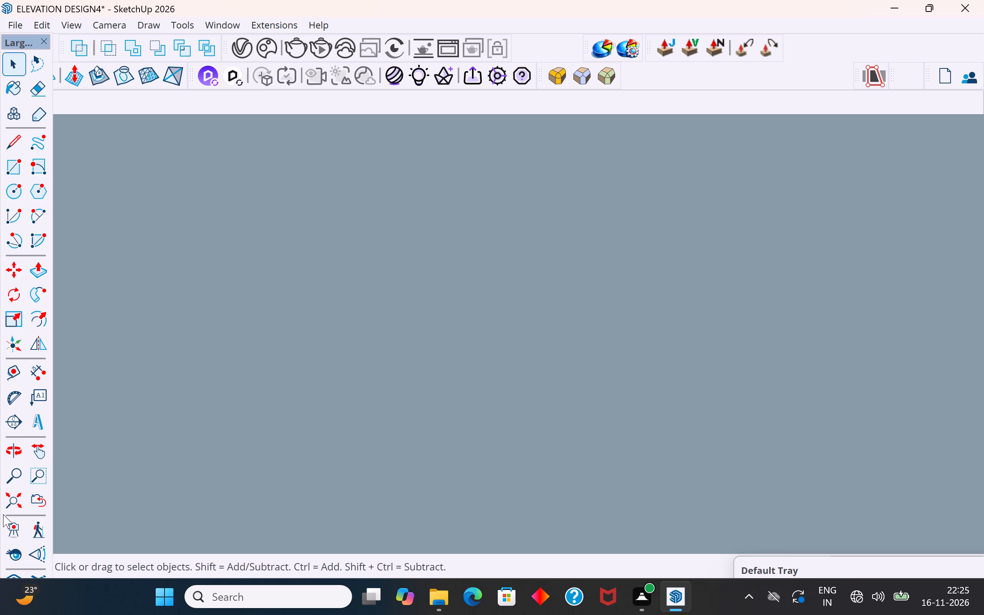
middle_click_drag(290, 407, 309, 488)
scroll(618, 298, "down", 8)
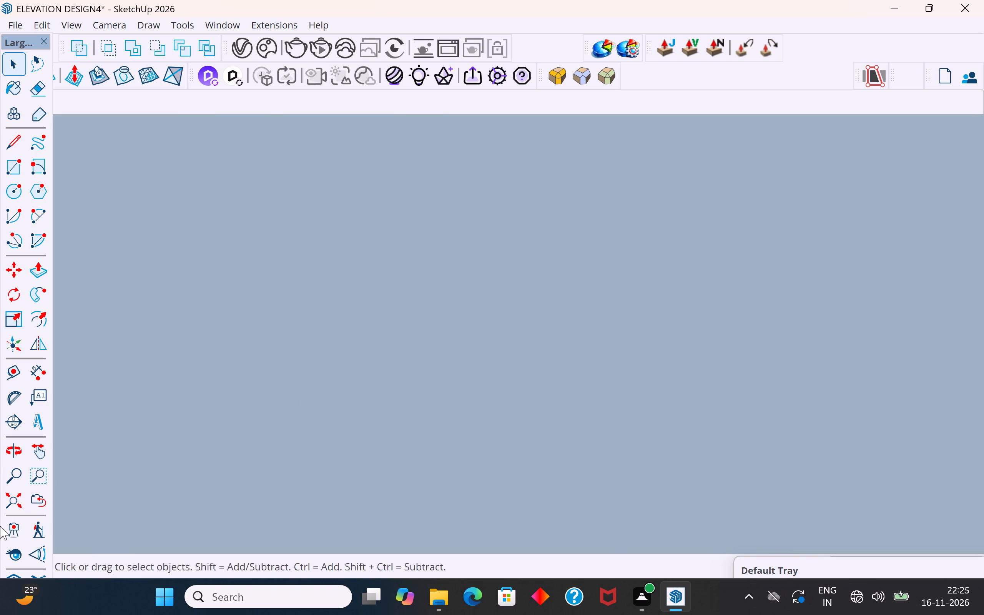
left_click(21, 503)
scroll(492, 338, "up", 4)
middle_click_drag(495, 329, 474, 172)
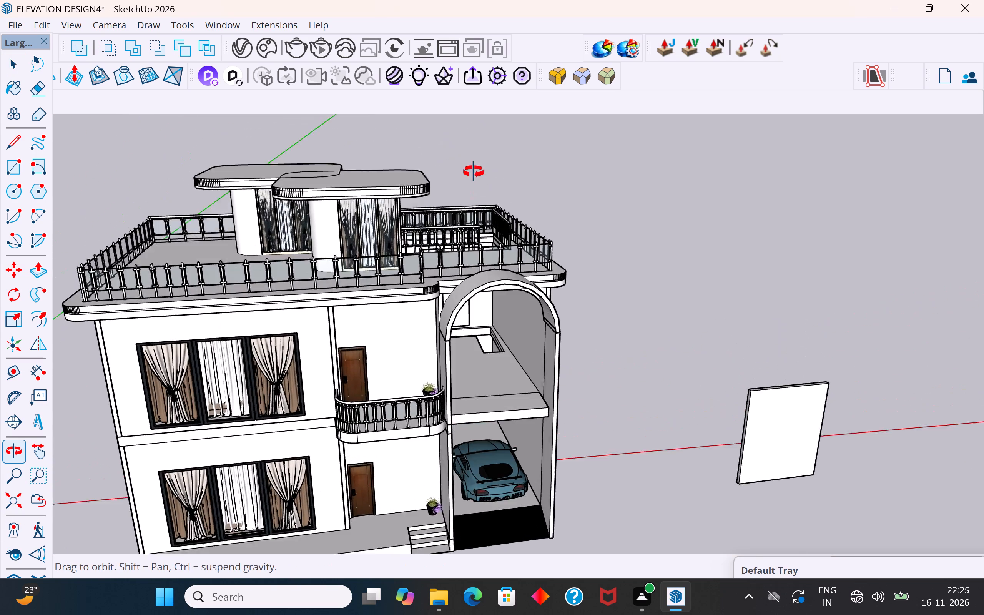
middle_click_drag(474, 172, 477, 157)
scroll(515, 357, "up", 3)
middle_click_drag(451, 305, 384, 274)
scroll(394, 276, "up", 4)
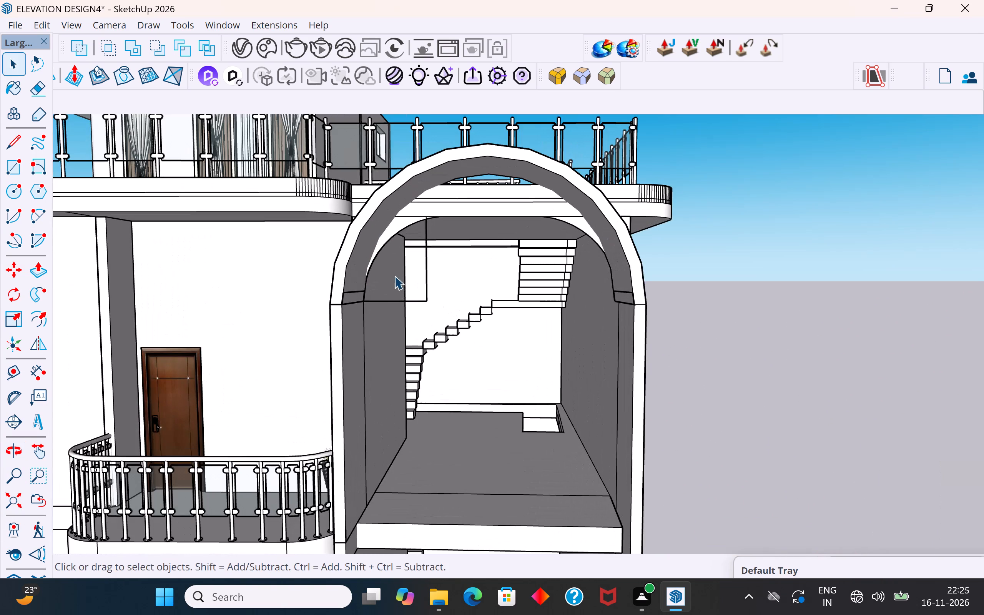
middle_click_drag(499, 300, 476, 312)
scroll(462, 332, "up", 6)
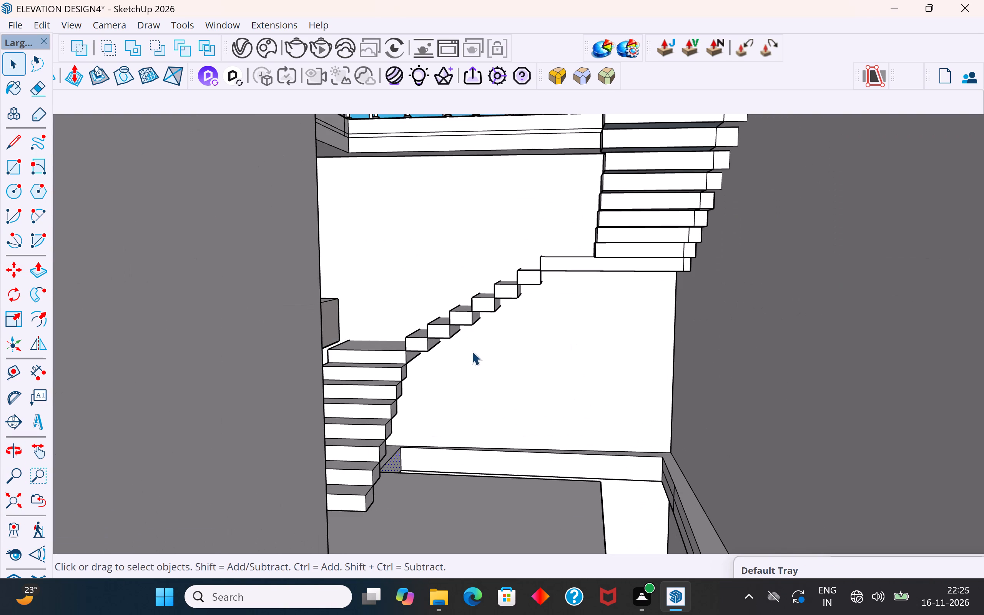
middle_click_drag(427, 502, 404, 506)
scroll(399, 463, "up", 7)
middle_click_drag(376, 488, 344, 505)
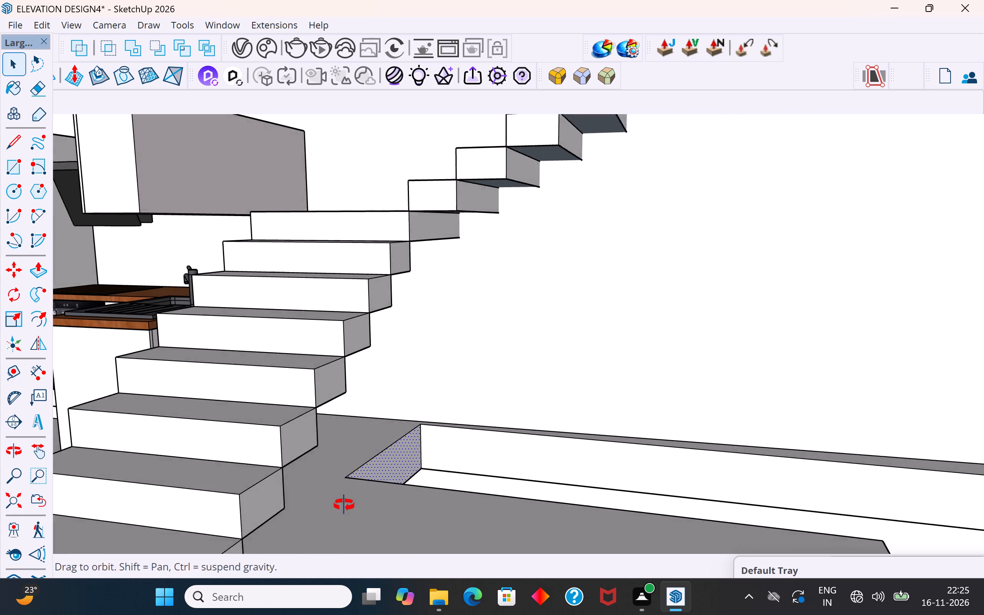
middle_click_drag(344, 505, 339, 515)
left_click(41, 269)
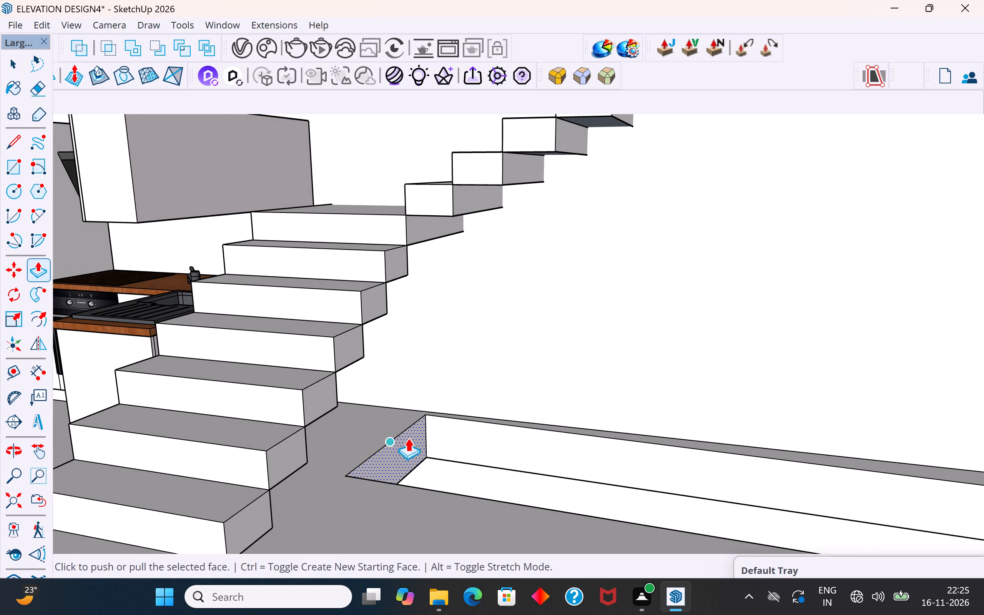
left_click(427, 416)
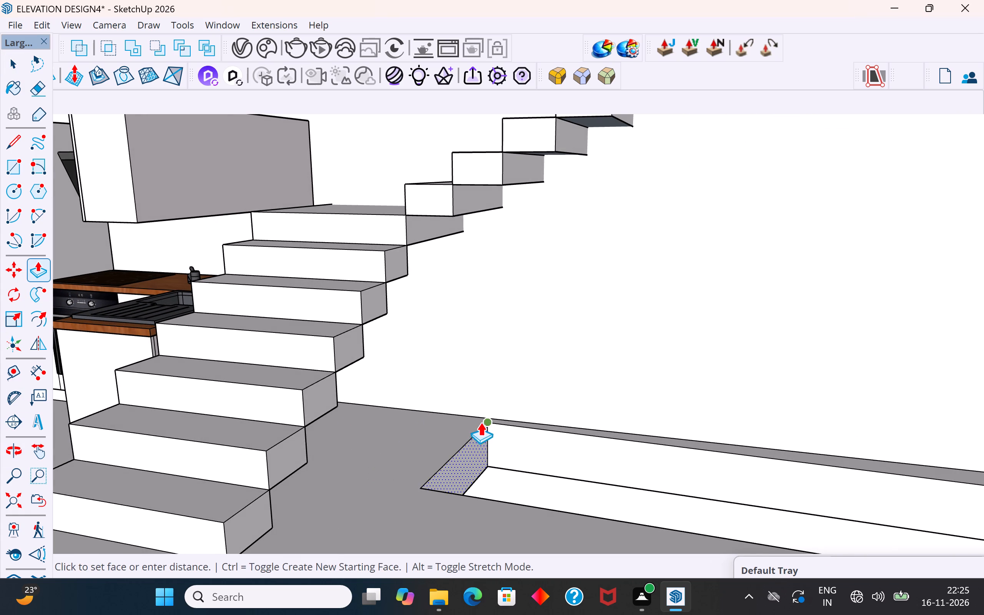
left_click(273, 524)
Pull the stair opening's end face slightly back toward the flight of steps.
left_click(426, 480)
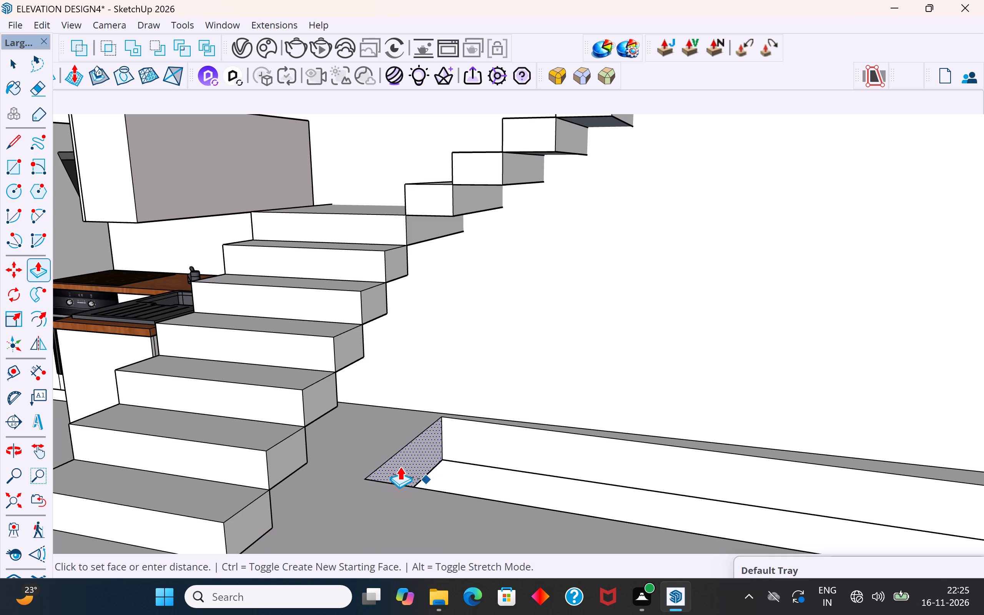
left_click(401, 466)
left_click(15, 66)
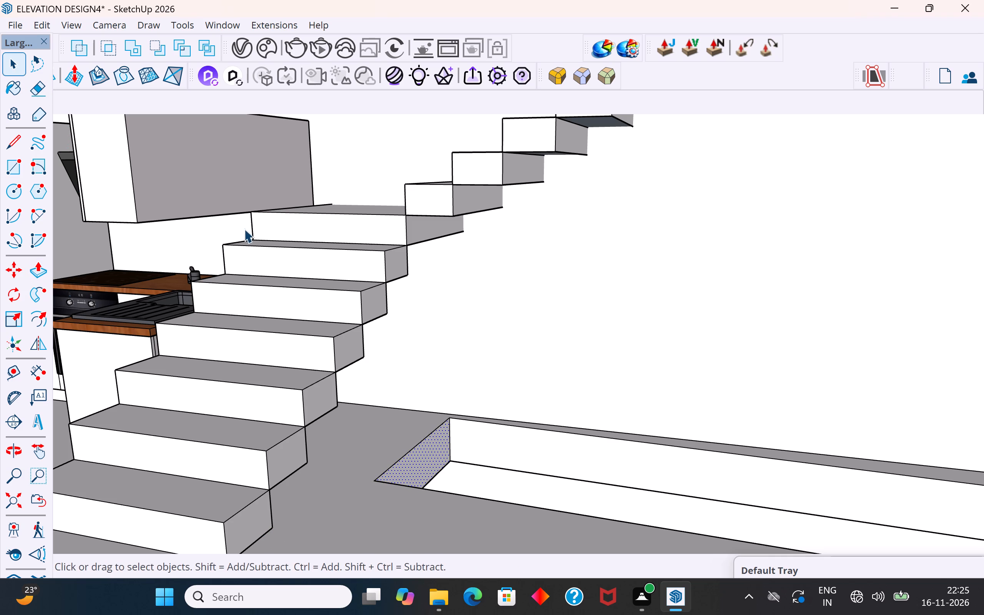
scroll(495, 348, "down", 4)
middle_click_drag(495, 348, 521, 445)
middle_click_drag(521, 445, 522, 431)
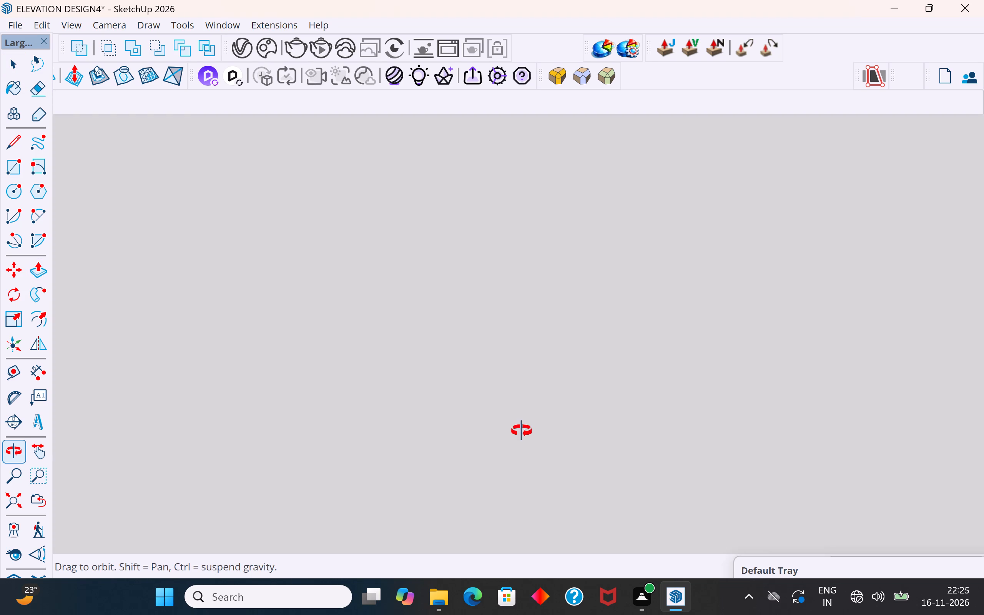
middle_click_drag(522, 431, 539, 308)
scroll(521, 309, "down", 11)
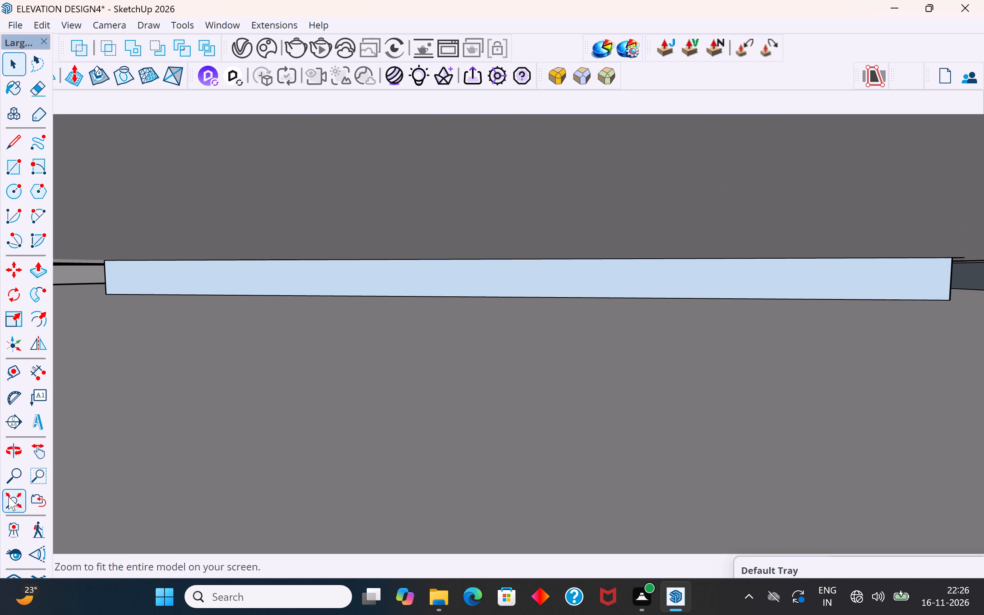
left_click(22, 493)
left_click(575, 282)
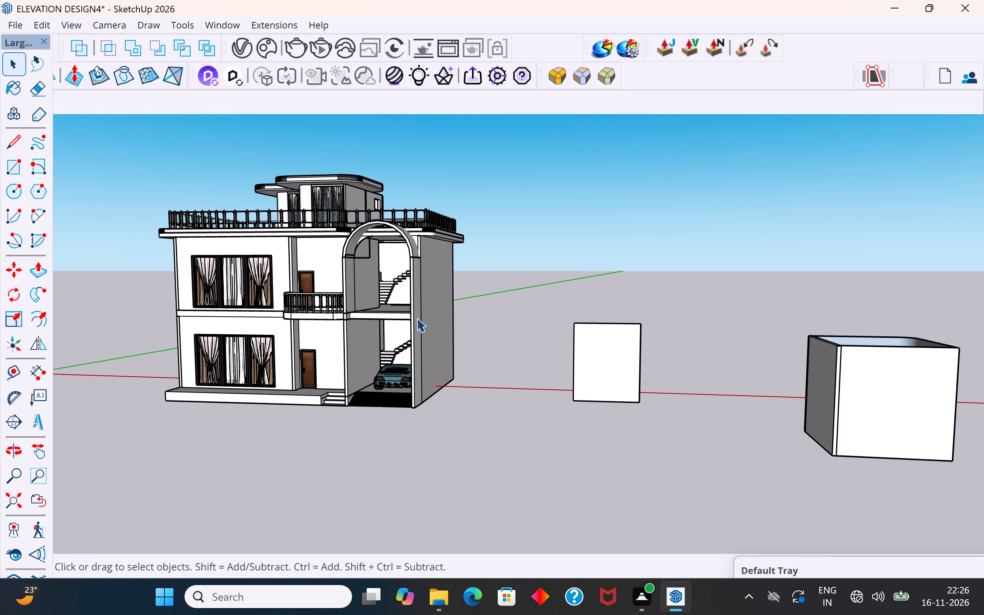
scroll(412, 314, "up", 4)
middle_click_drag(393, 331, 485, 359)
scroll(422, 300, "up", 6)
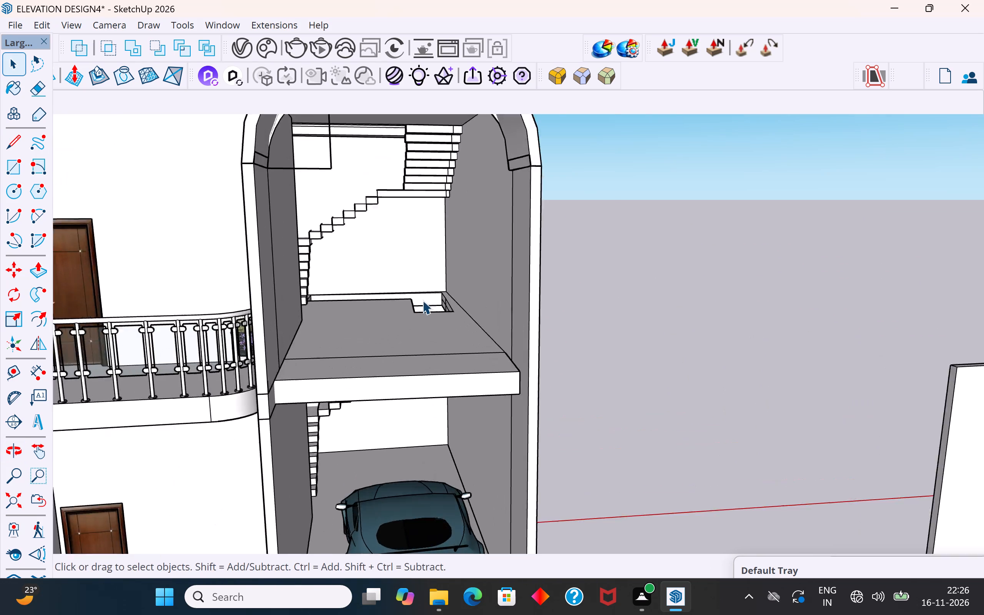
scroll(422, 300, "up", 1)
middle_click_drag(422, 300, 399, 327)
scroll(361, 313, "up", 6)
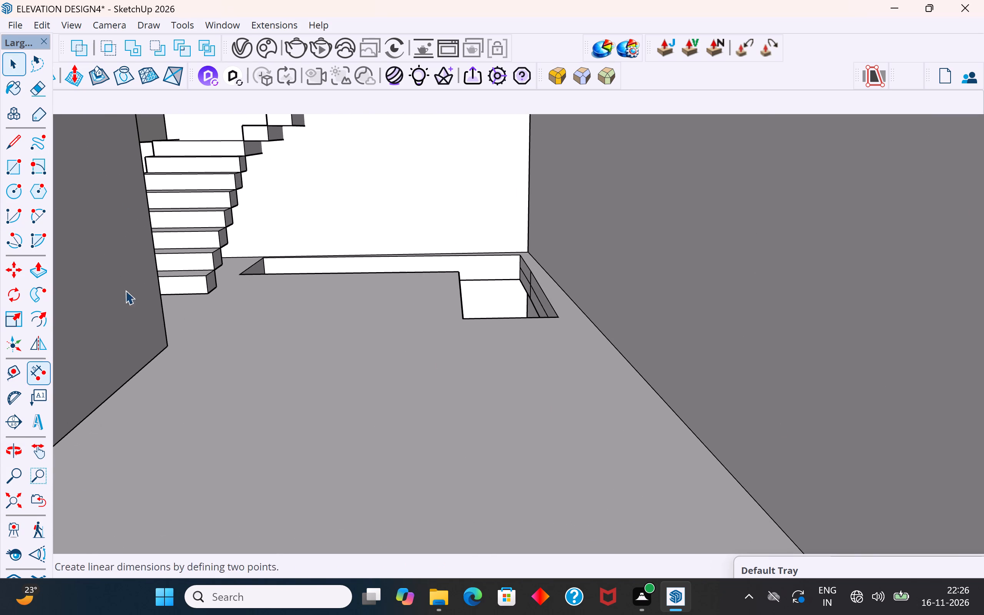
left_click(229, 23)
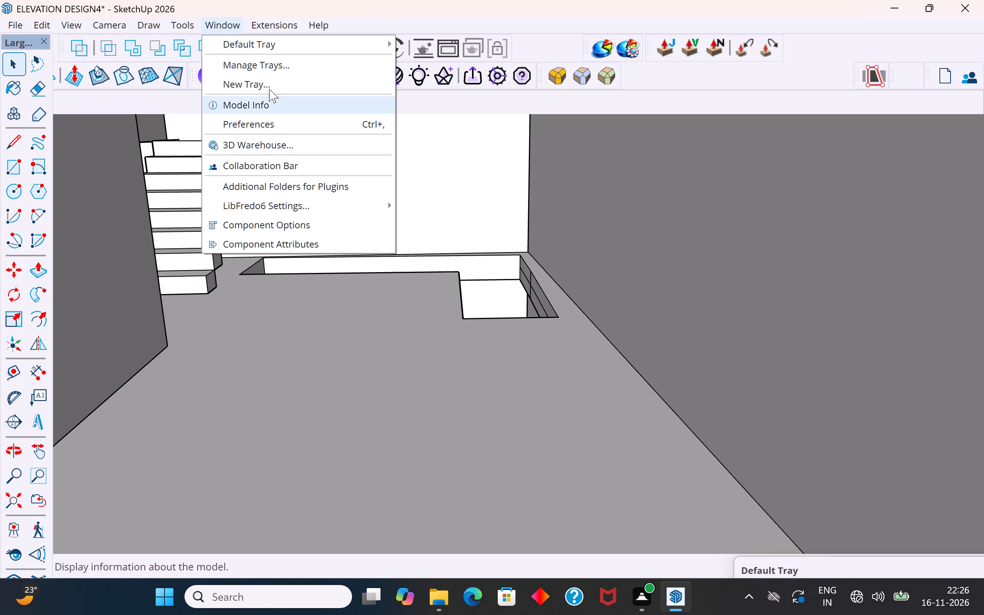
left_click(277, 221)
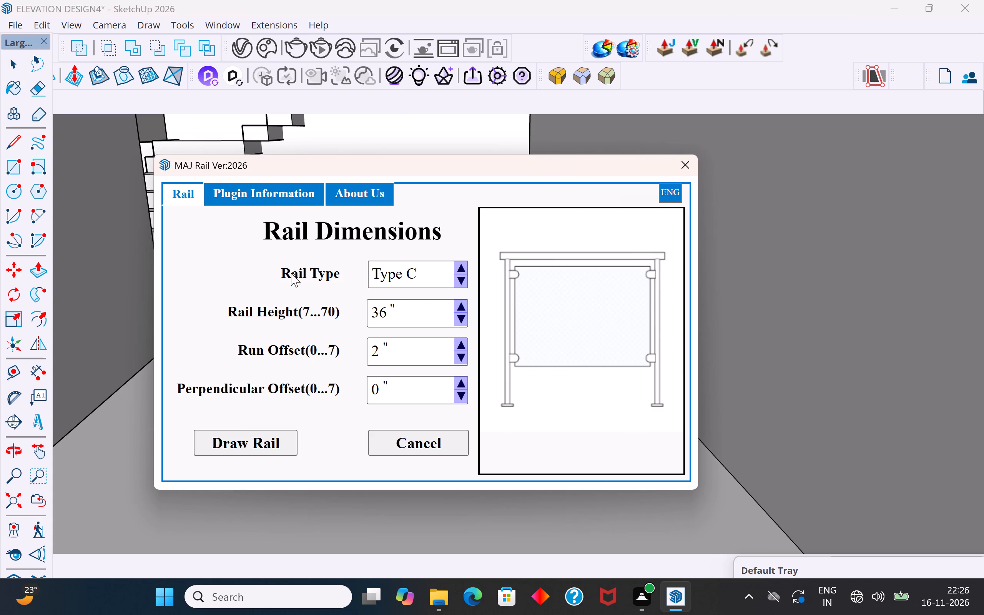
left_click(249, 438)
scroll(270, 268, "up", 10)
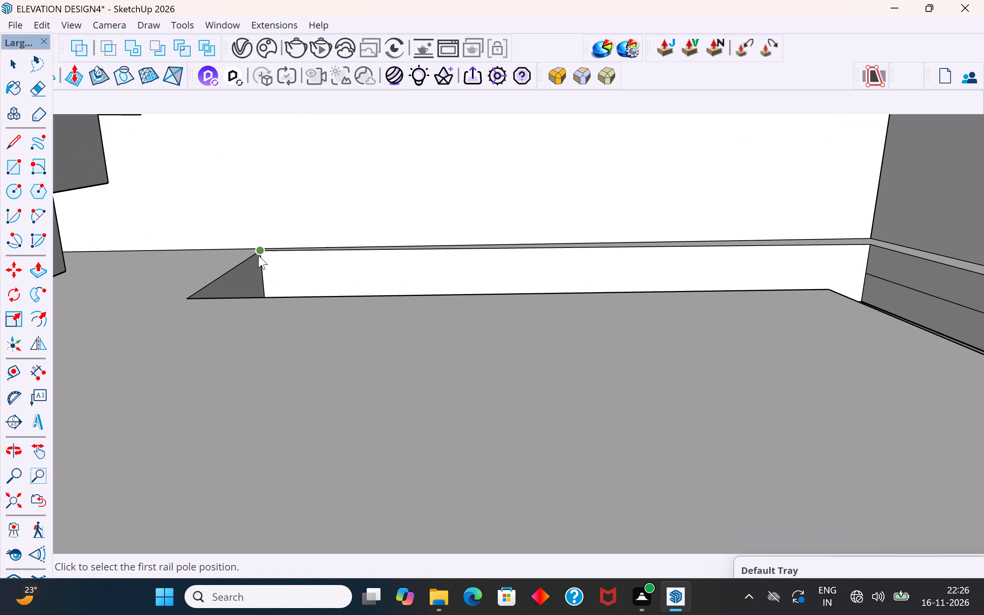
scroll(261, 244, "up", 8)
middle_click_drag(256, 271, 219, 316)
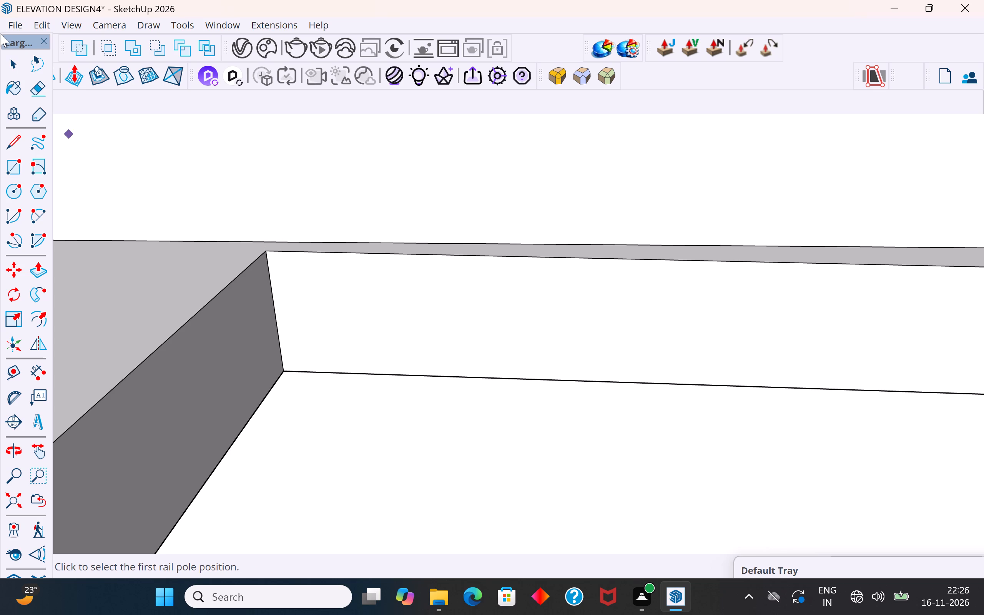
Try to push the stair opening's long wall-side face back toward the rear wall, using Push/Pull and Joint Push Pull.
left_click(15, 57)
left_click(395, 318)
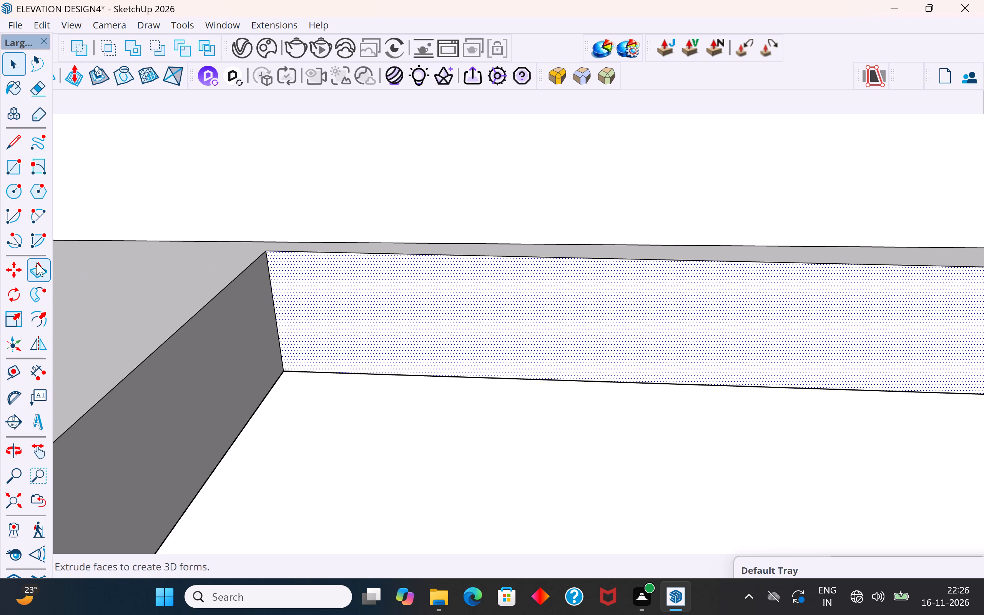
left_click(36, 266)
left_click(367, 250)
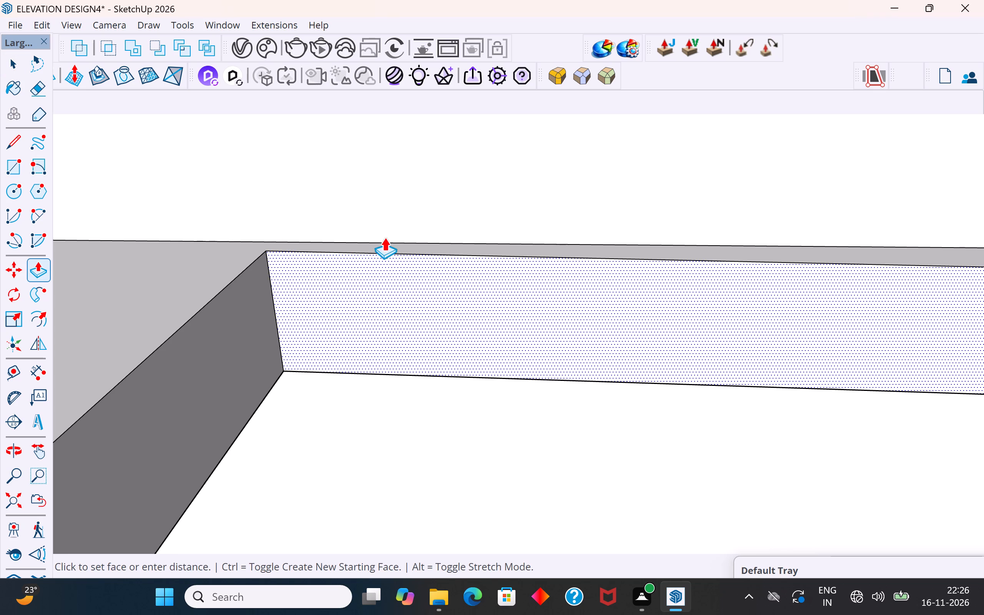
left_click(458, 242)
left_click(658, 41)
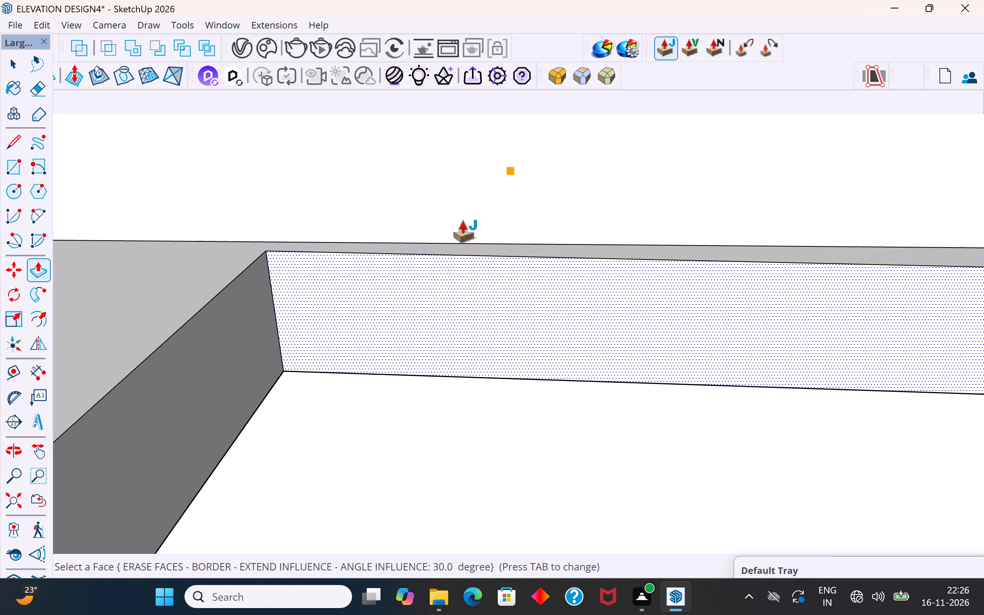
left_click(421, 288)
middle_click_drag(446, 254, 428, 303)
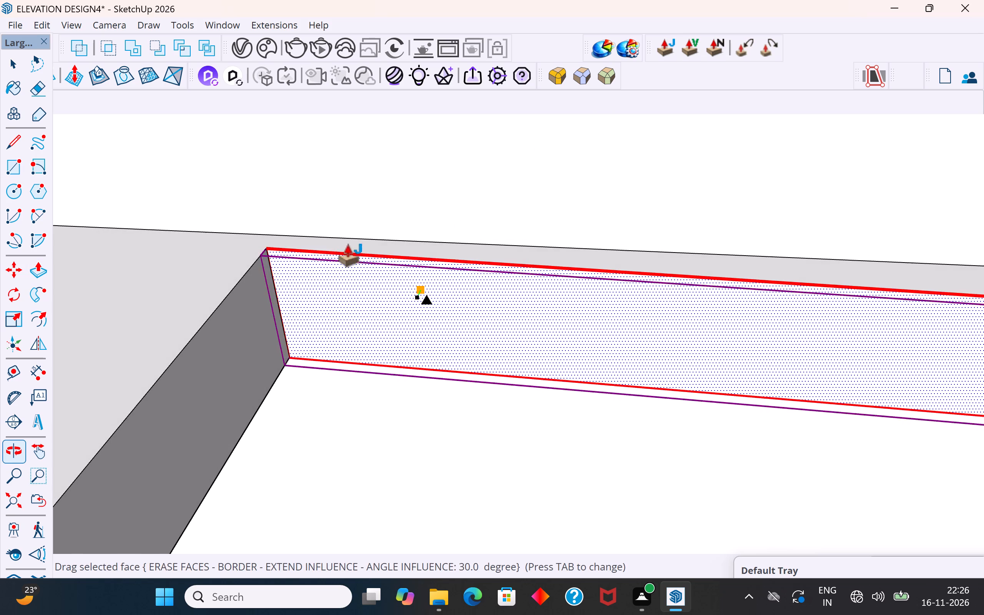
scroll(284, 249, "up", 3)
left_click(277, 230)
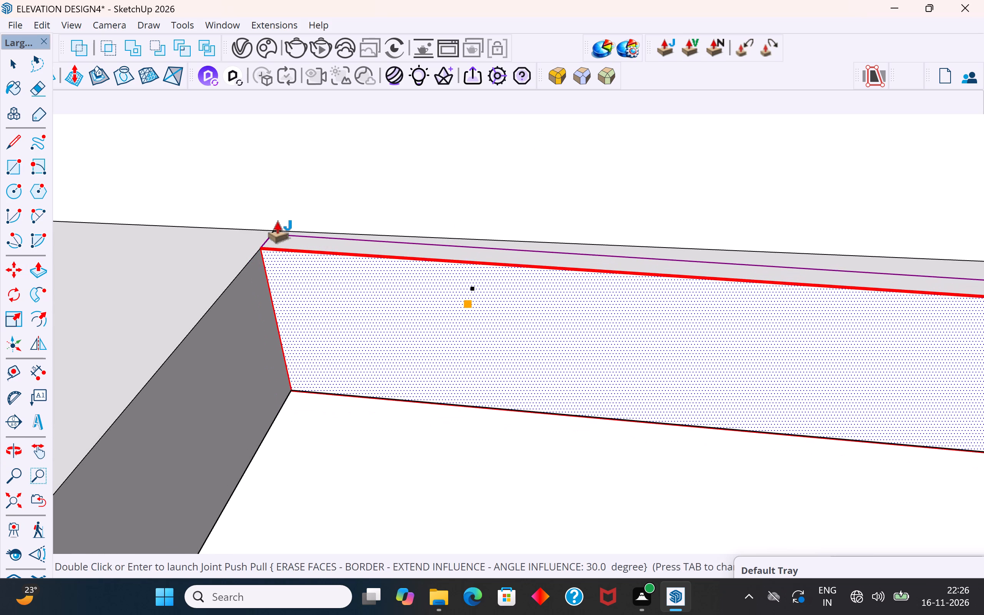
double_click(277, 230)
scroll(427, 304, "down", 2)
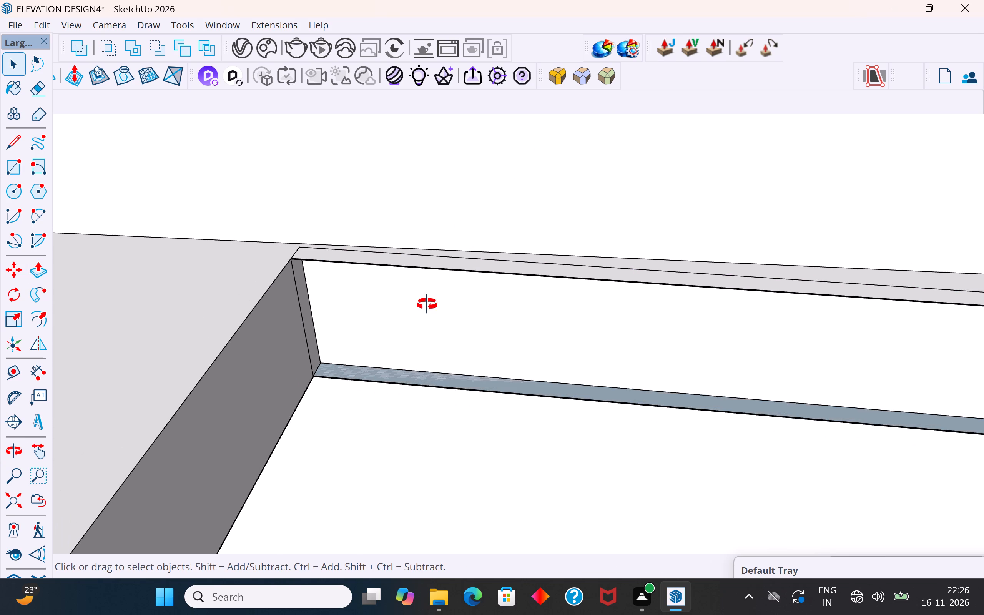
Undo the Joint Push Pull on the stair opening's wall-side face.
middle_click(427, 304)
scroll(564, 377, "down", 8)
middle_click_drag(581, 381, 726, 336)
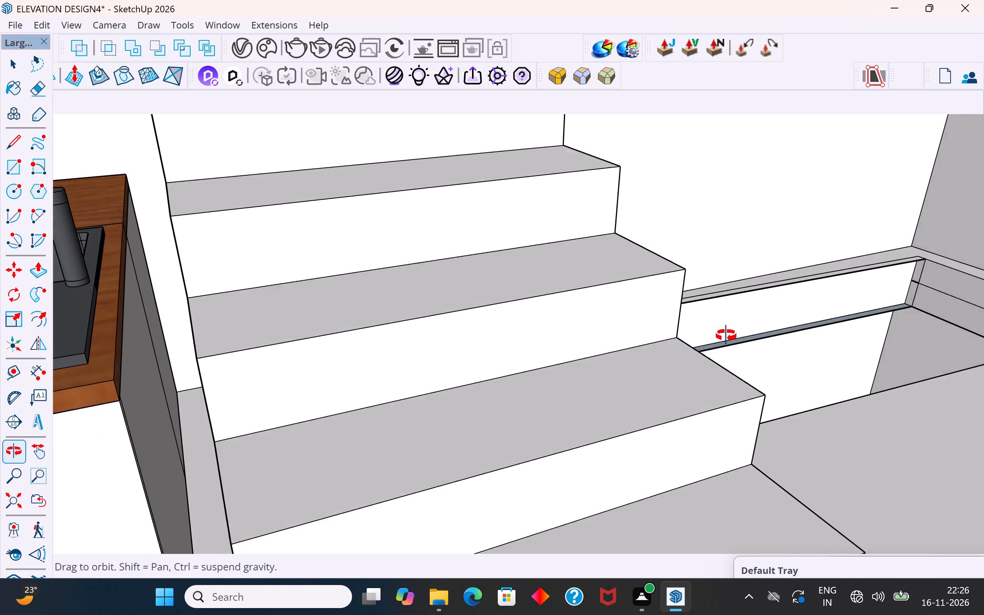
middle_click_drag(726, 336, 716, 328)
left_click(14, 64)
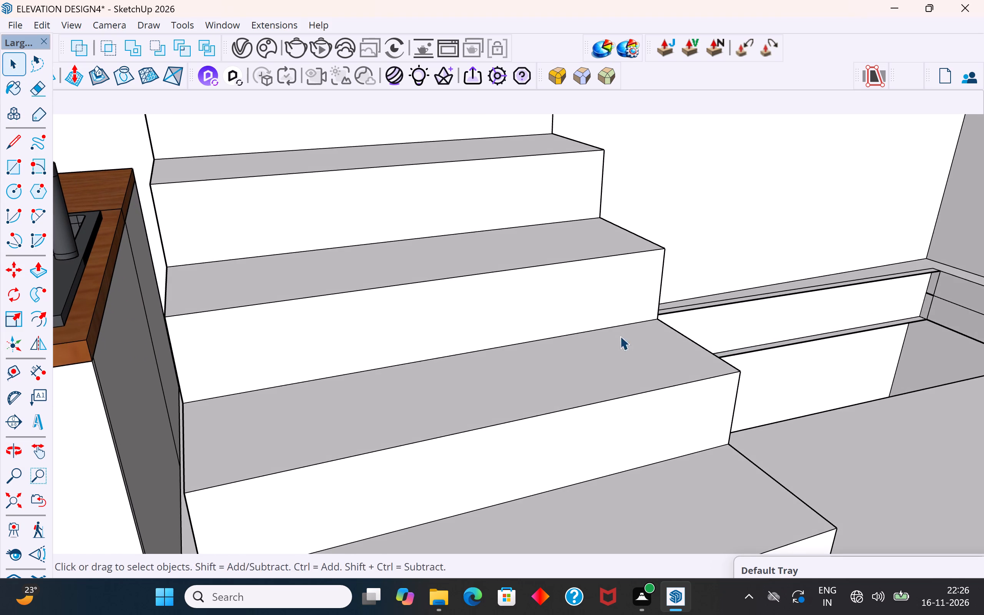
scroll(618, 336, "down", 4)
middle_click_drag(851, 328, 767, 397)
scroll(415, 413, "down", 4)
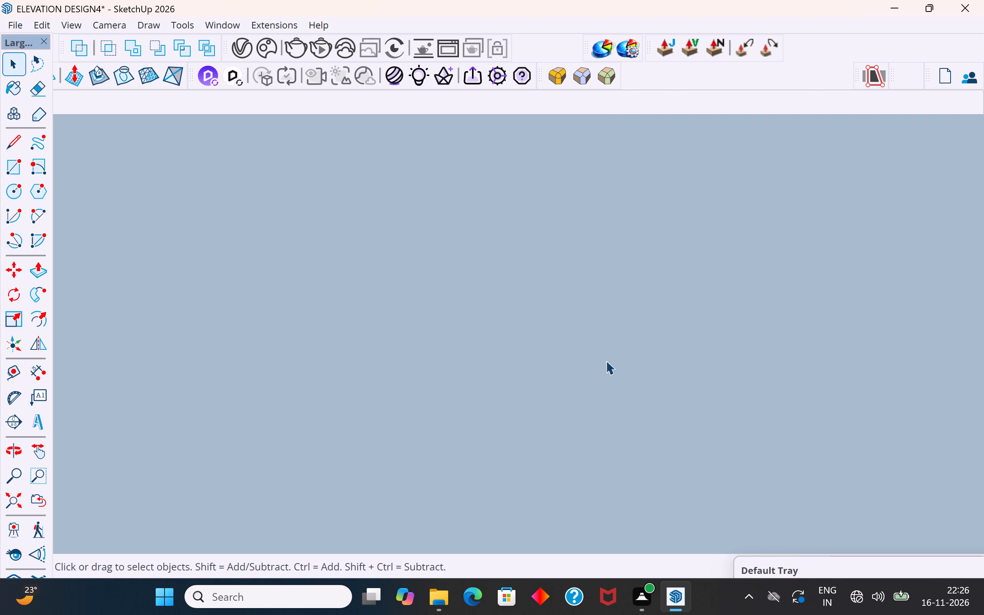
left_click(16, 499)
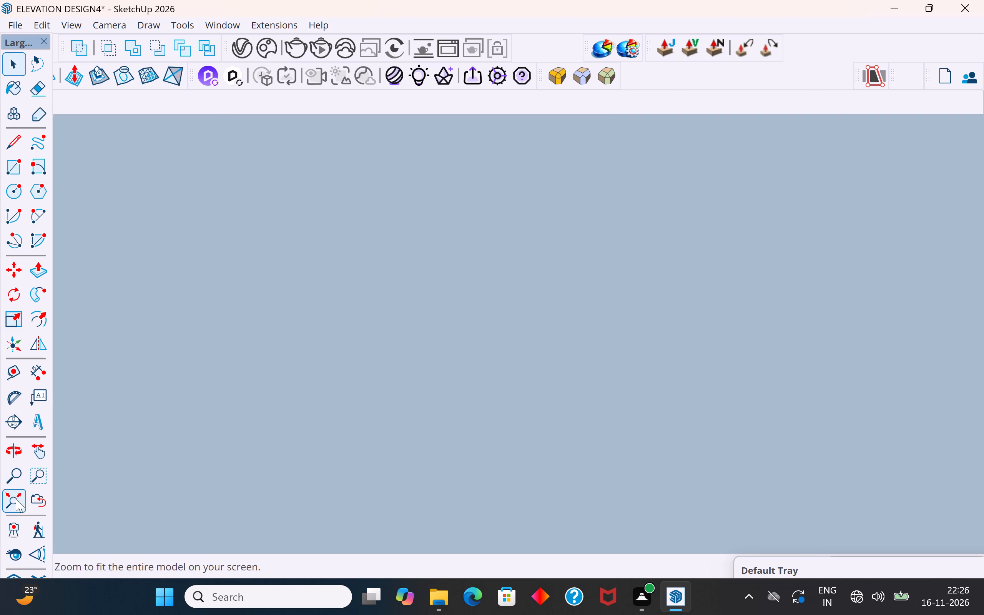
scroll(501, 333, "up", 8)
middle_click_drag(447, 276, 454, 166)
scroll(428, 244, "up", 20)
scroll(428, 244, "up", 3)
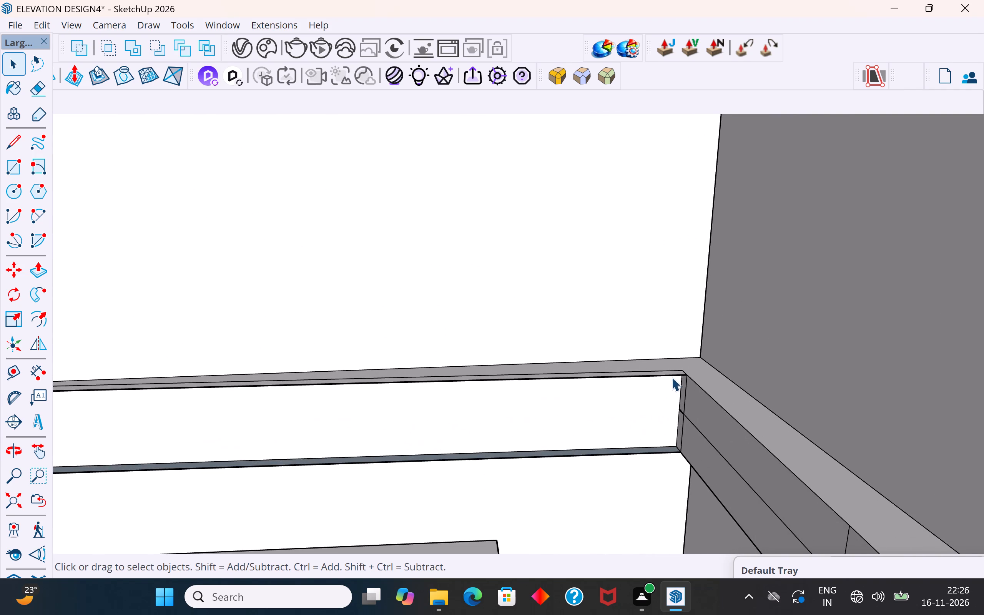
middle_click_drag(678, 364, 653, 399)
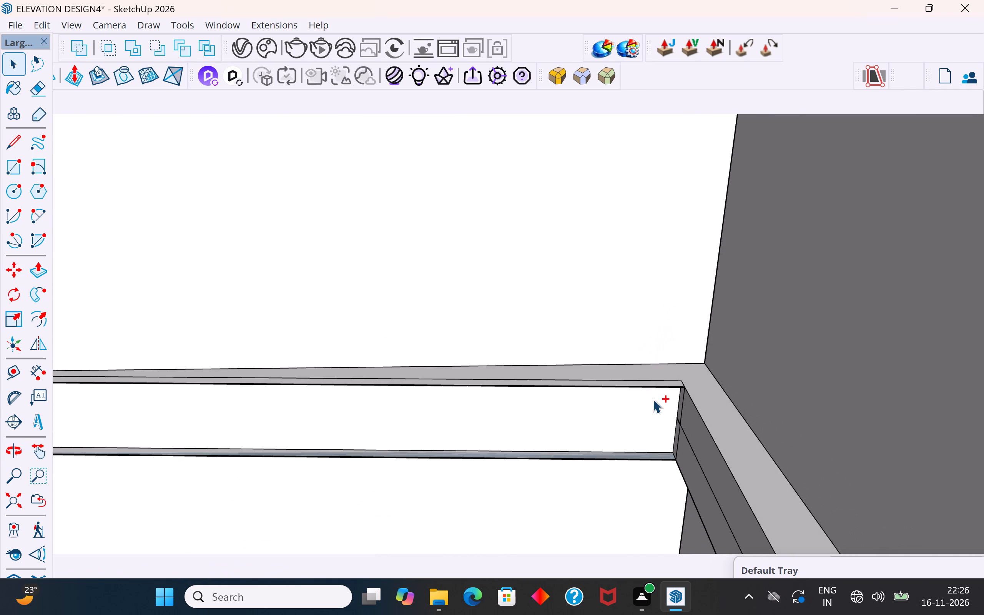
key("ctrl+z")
Start a Type C rail, 36" high with 2" run offset, and set three poles along the stair opening's short end beside the steps.
scroll(652, 397, "down", 13)
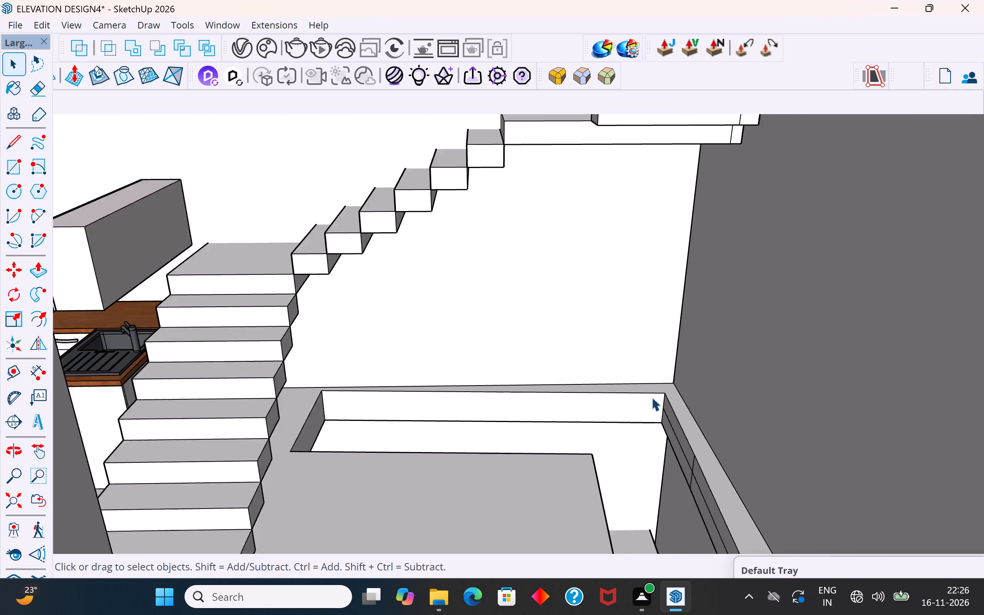
scroll(652, 397, "down", 1)
middle_click_drag(644, 405, 596, 404)
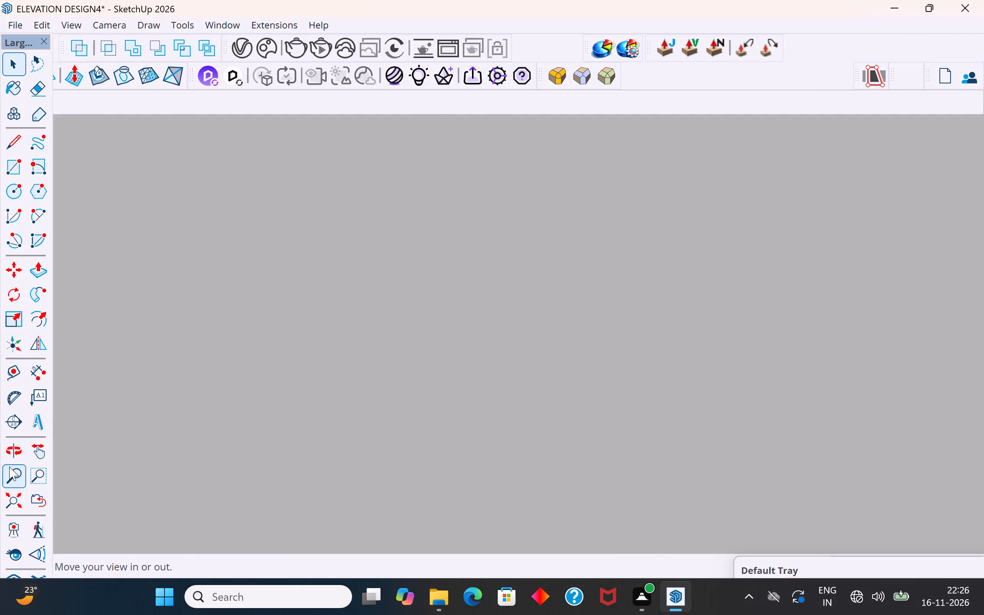
left_click(12, 500)
scroll(309, 288, "up", 9)
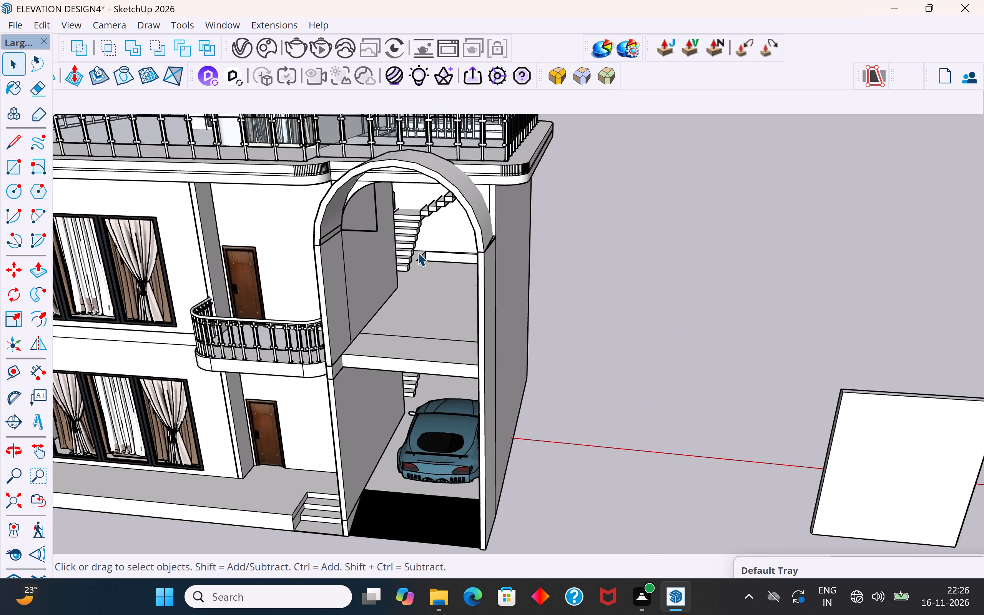
scroll(417, 252, "up", 5)
middle_click_drag(428, 246, 458, 236)
scroll(526, 298, "up", 4)
middle_click_drag(534, 294, 529, 284)
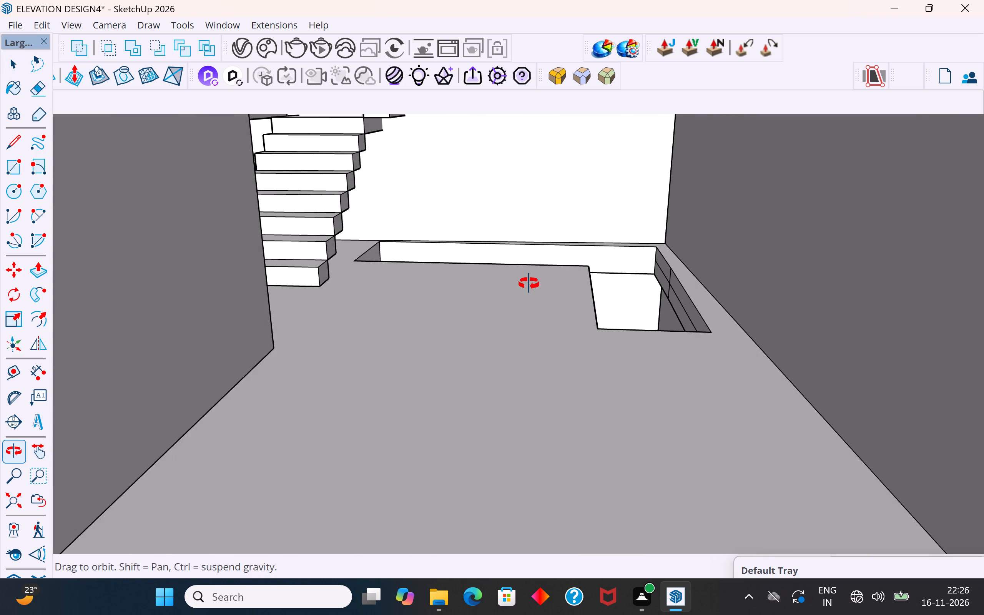
middle_click_drag(529, 284, 529, 289)
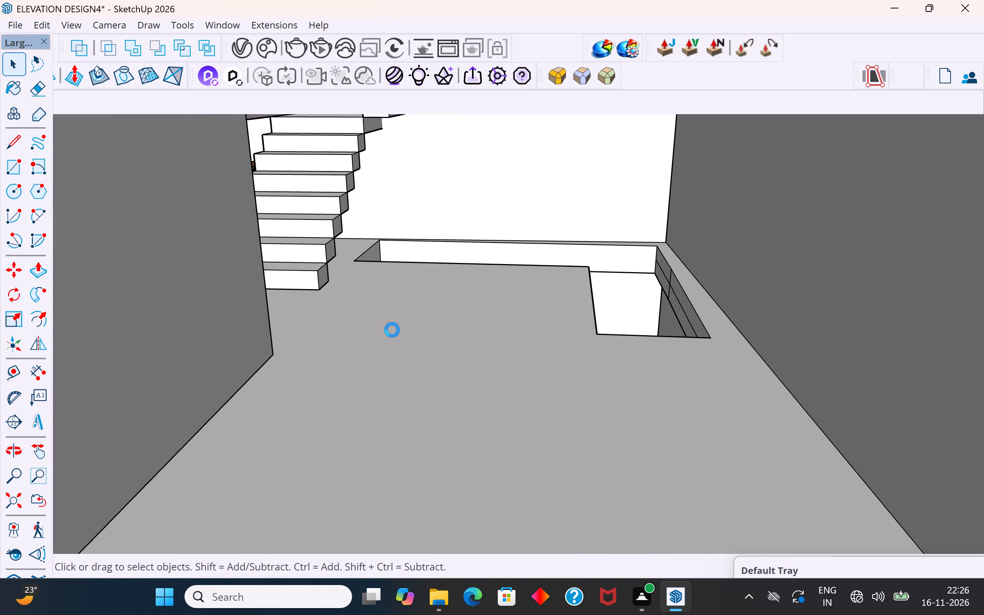
key("Escape")
left_click(221, 27)
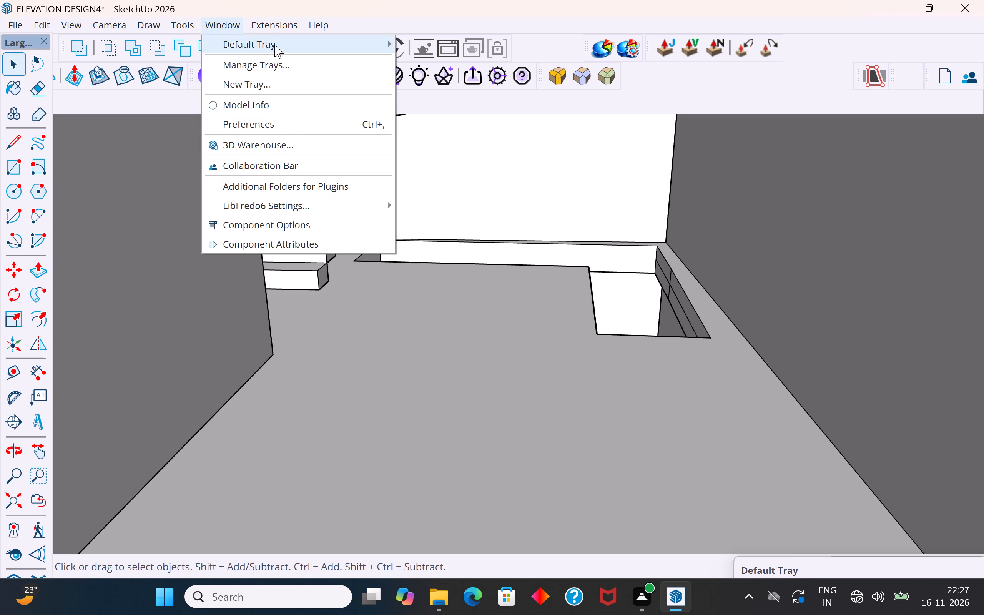
left_click(288, 218)
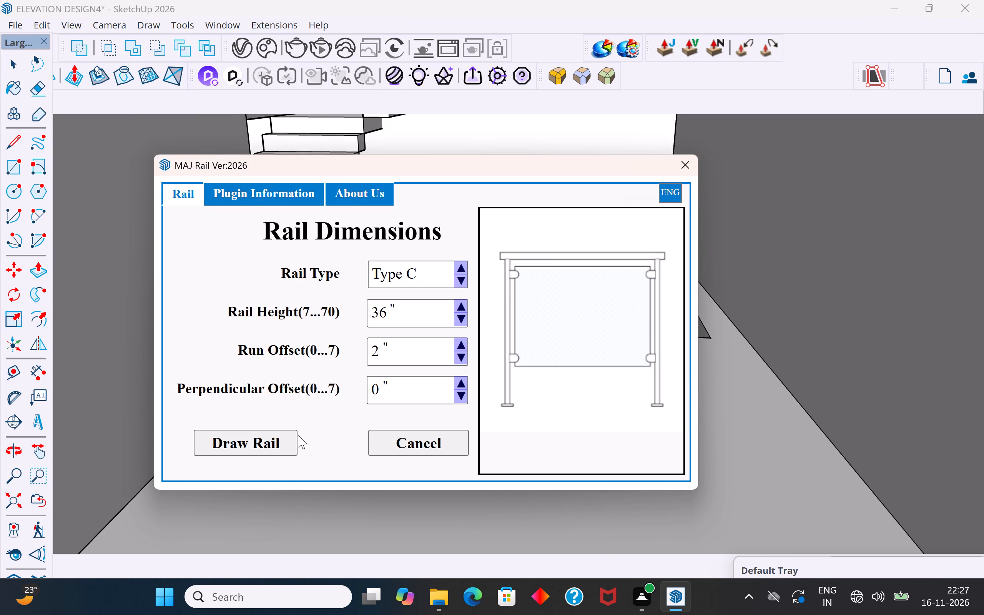
left_click(263, 447)
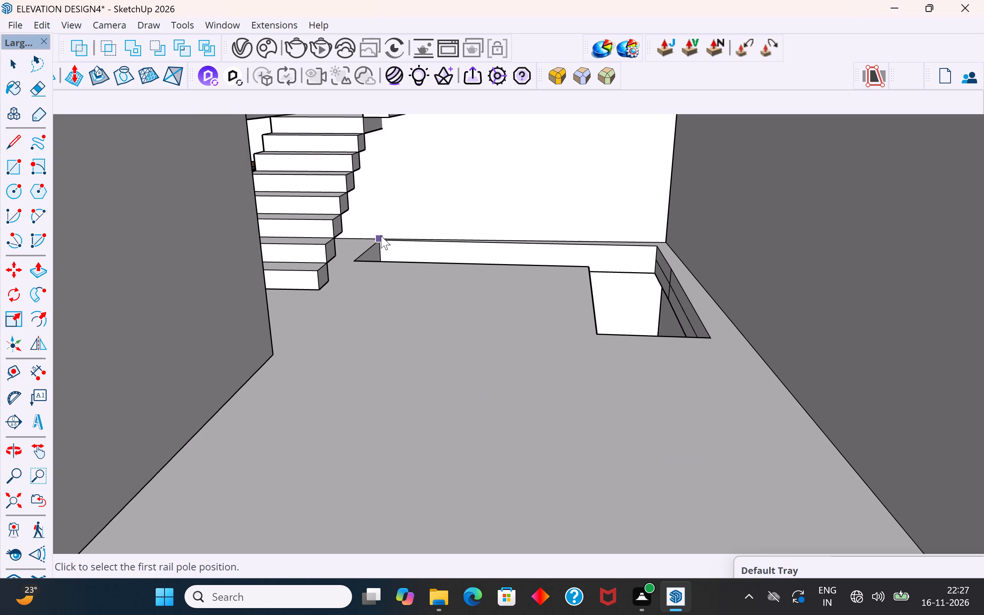
scroll(380, 237, "up", 5)
left_click(379, 244)
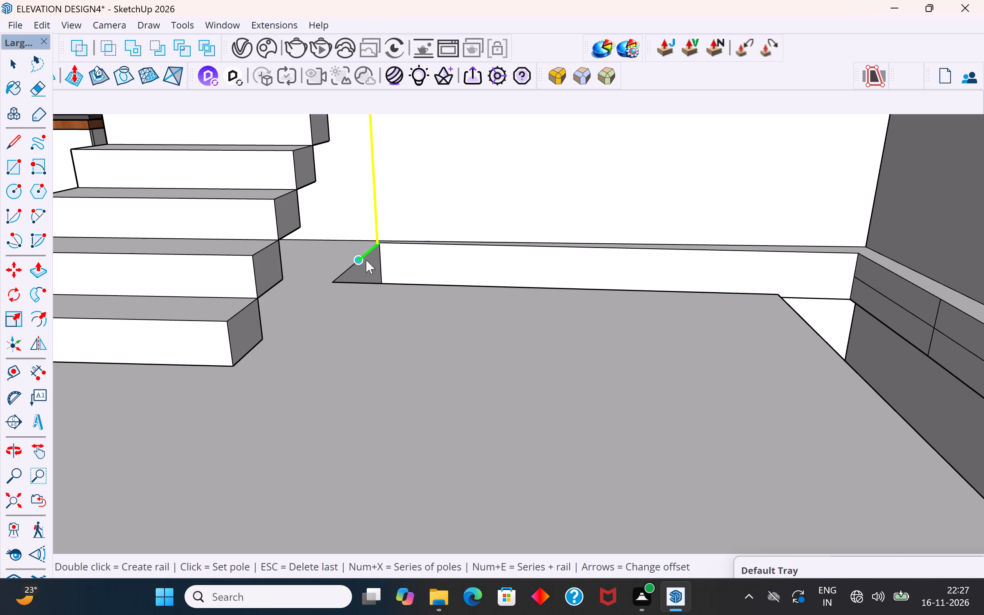
left_click(366, 260)
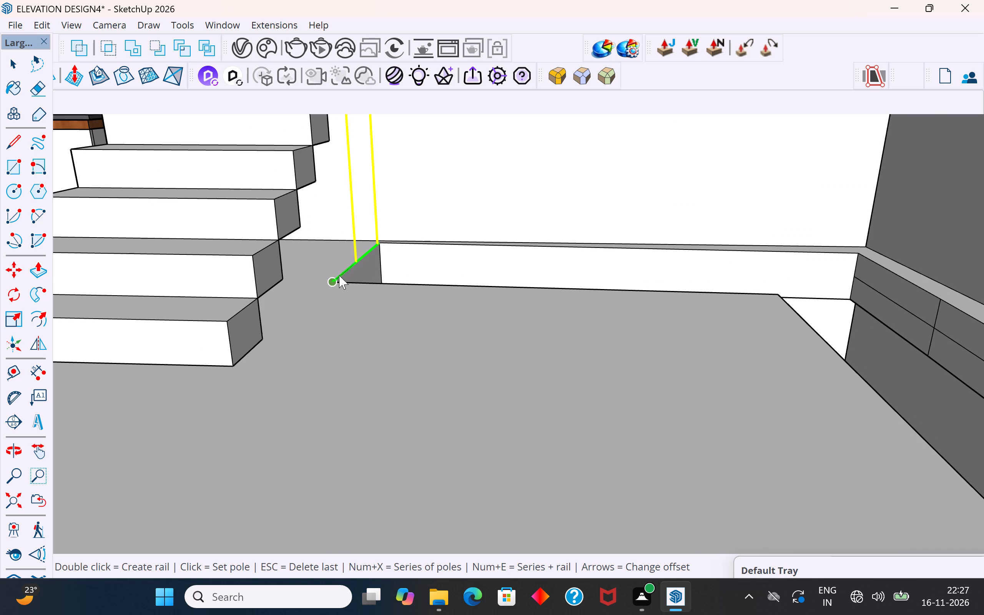
scroll(339, 275, "up", 4)
middle_click_drag(338, 279, 294, 326)
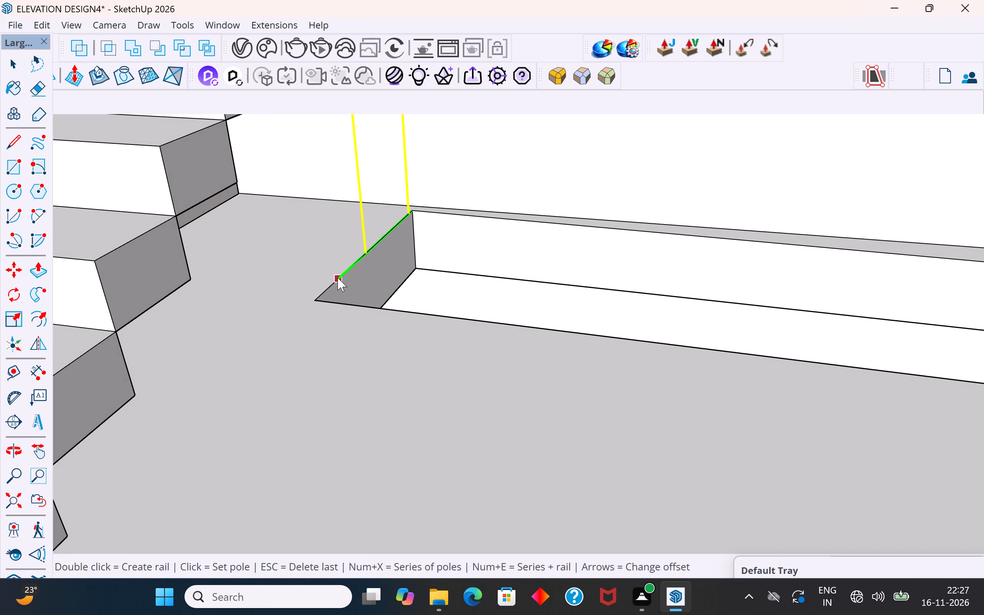
left_click(337, 278)
Set a rail pole at the stair opening's near corner and eight more, roughly evenly spaced, along its long floor-side edge.
left_click(319, 300)
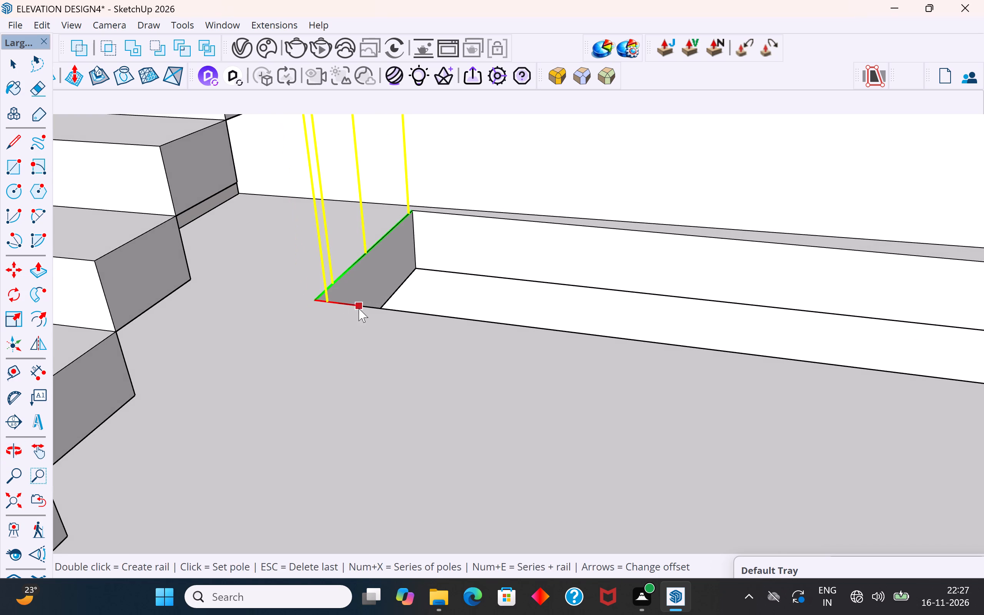
left_click(367, 309)
left_click(424, 318)
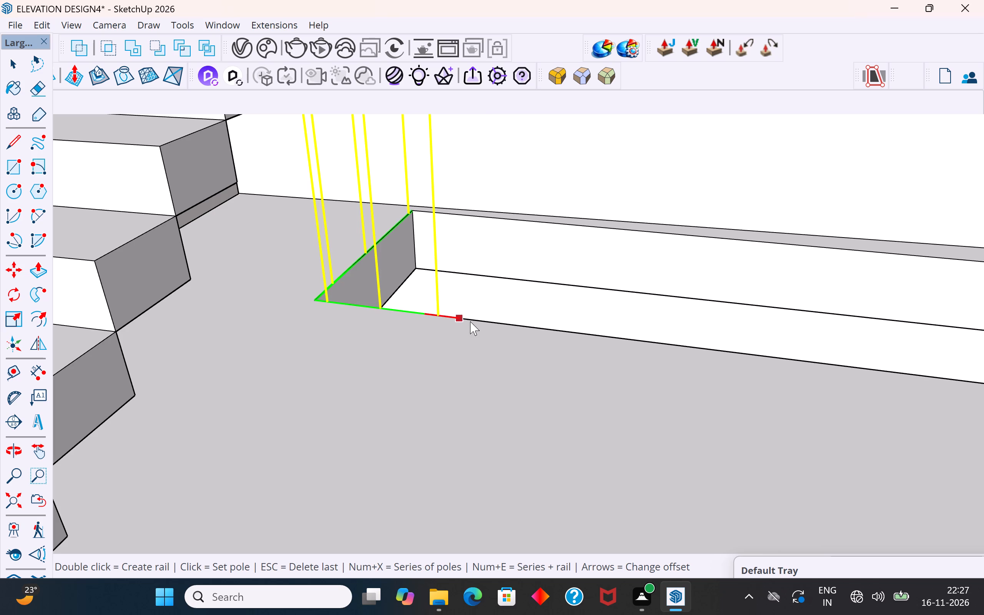
left_click(472, 321)
left_click(542, 328)
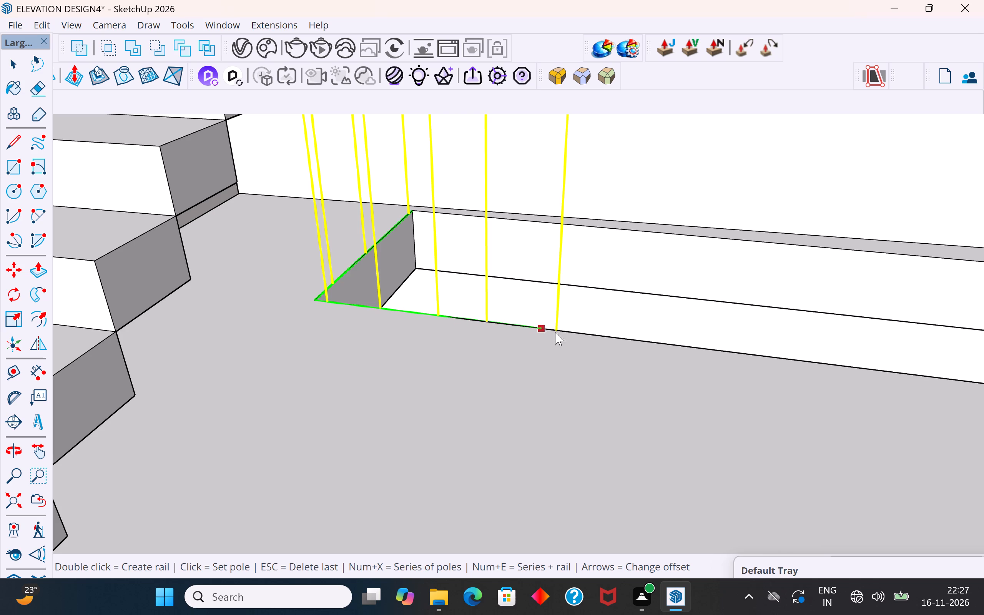
left_click(600, 336)
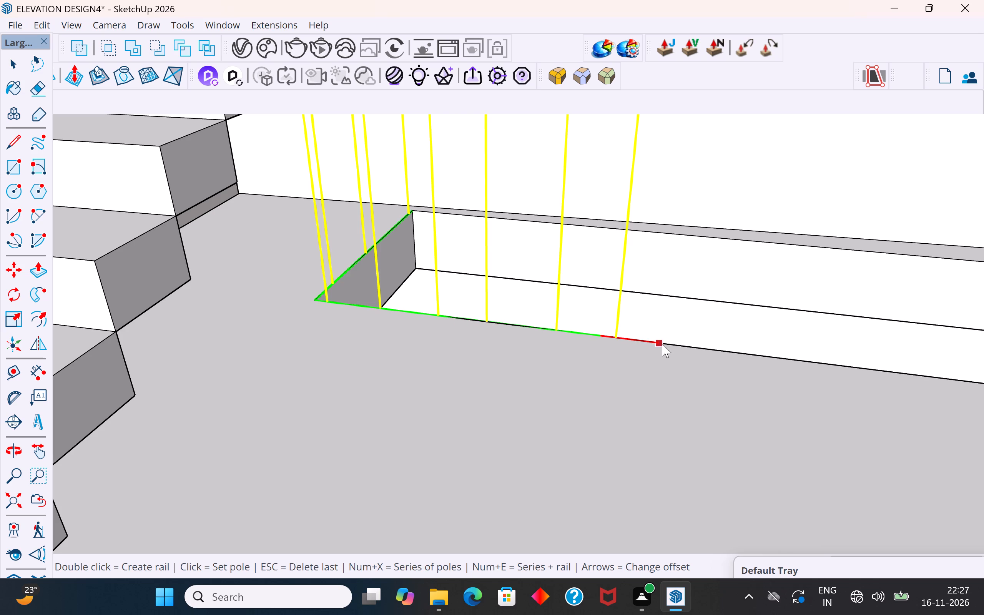
left_click(662, 344)
left_click(724, 350)
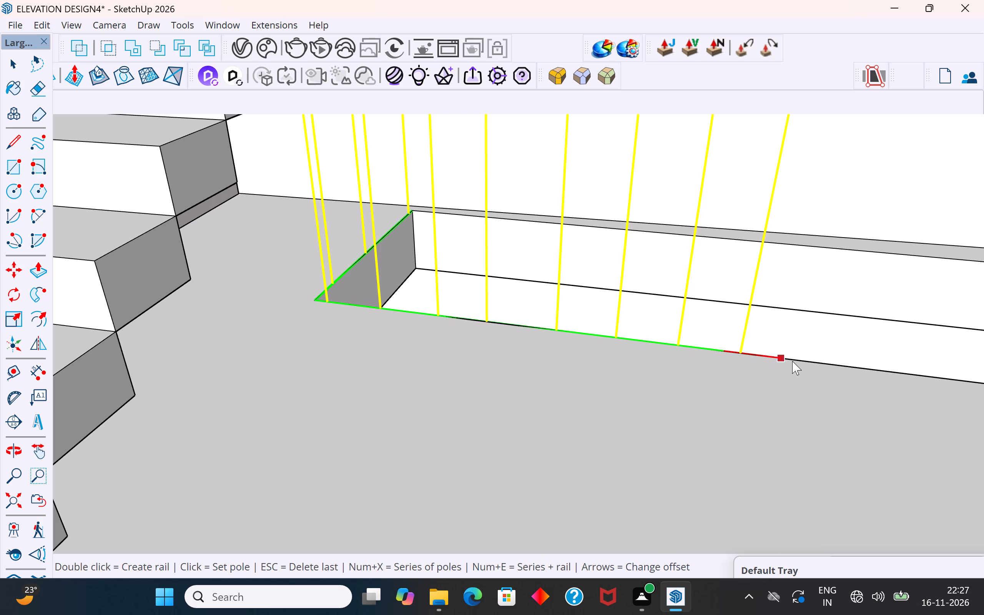
left_click(788, 362)
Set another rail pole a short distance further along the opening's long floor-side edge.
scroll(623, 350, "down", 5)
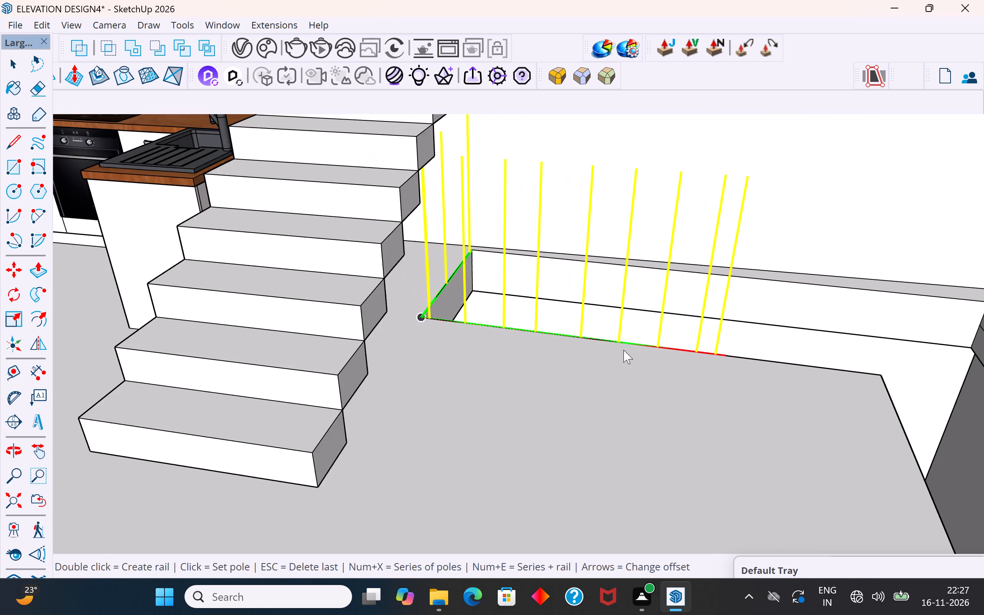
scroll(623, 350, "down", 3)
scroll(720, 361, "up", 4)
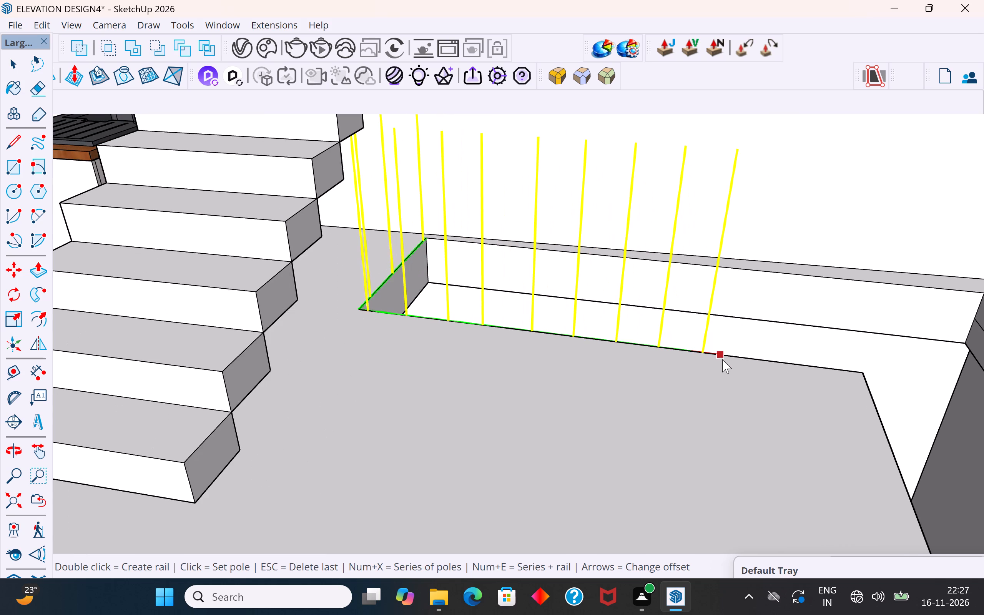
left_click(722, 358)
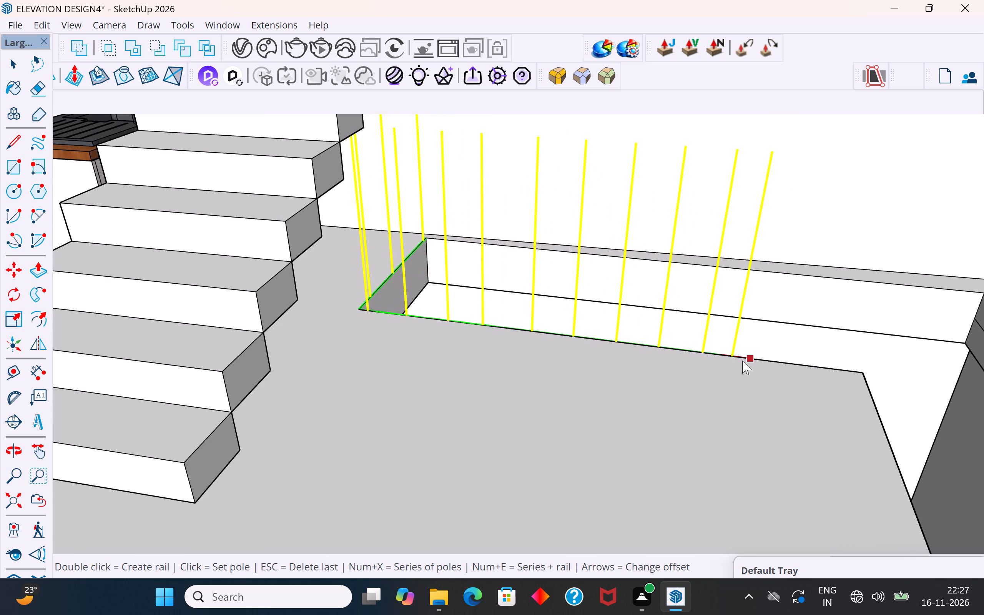
Undo the last two model changes and delete the last rail pole set on the long edge.
key("ctrl+z")
key("ctrl+z")
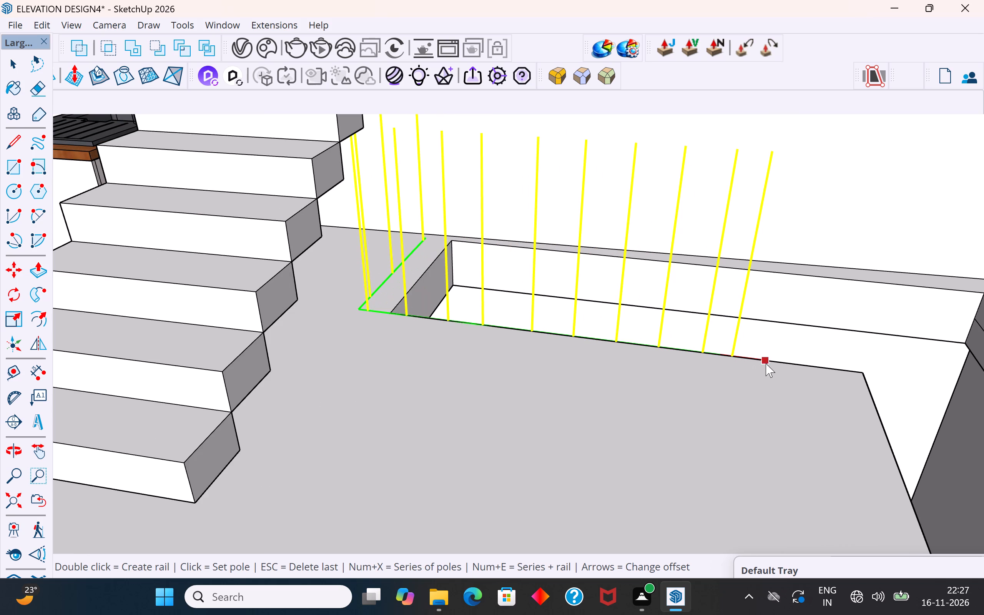
key("Escape")
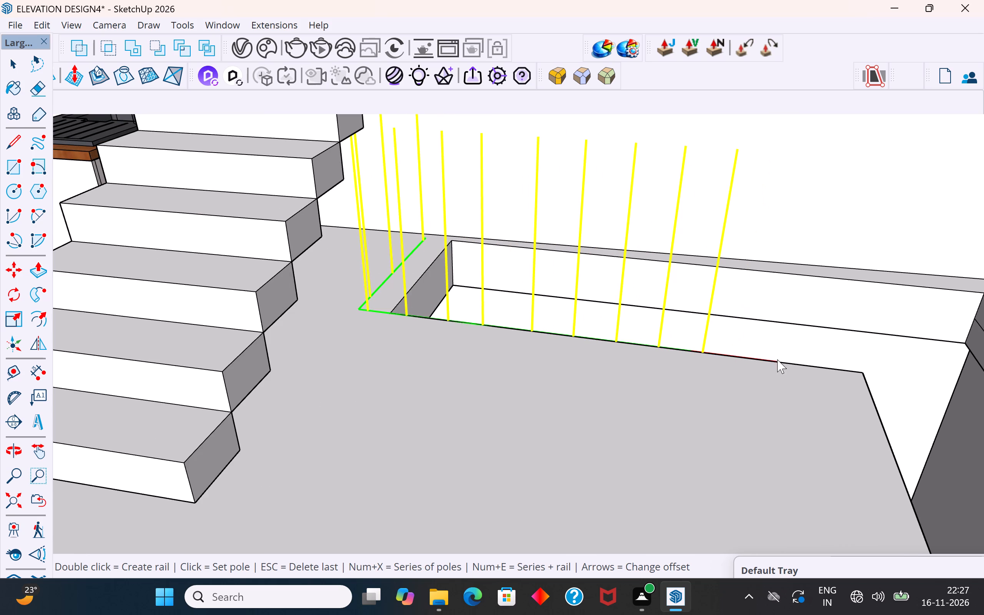
Continue the rail along the long floor-side edge with a pole spaced wider from the previous one, toward the far corner.
left_click(747, 361)
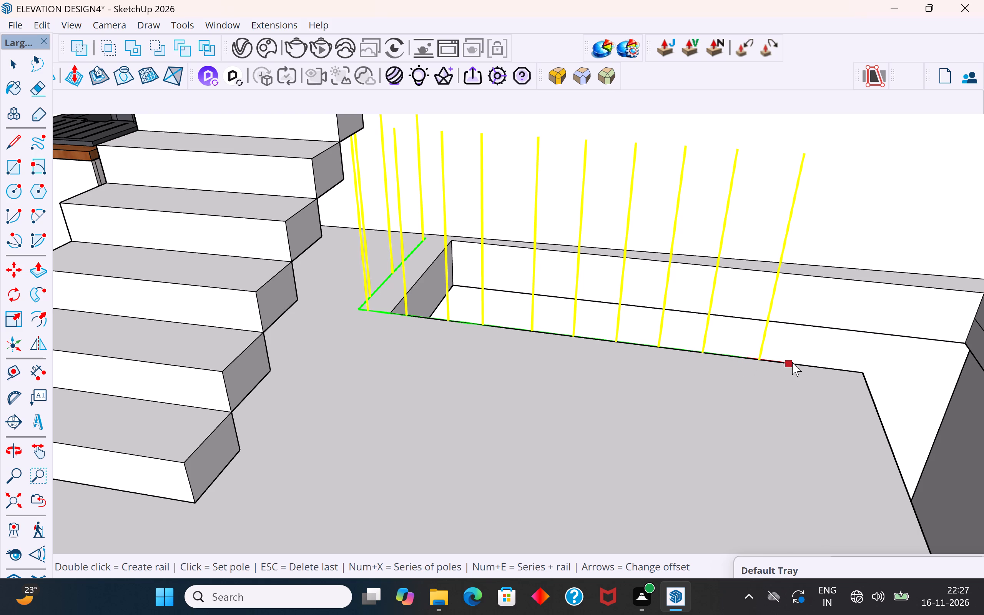
Place two more railing poles along the long edge of the stairwell opening, approaching its far corner.
left_click(799, 365)
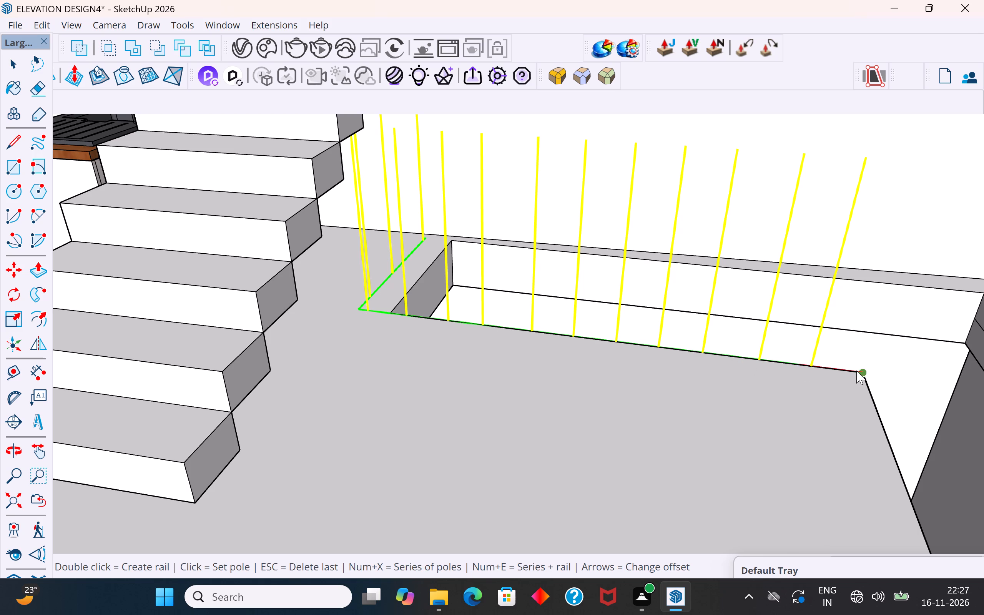
left_click(847, 371)
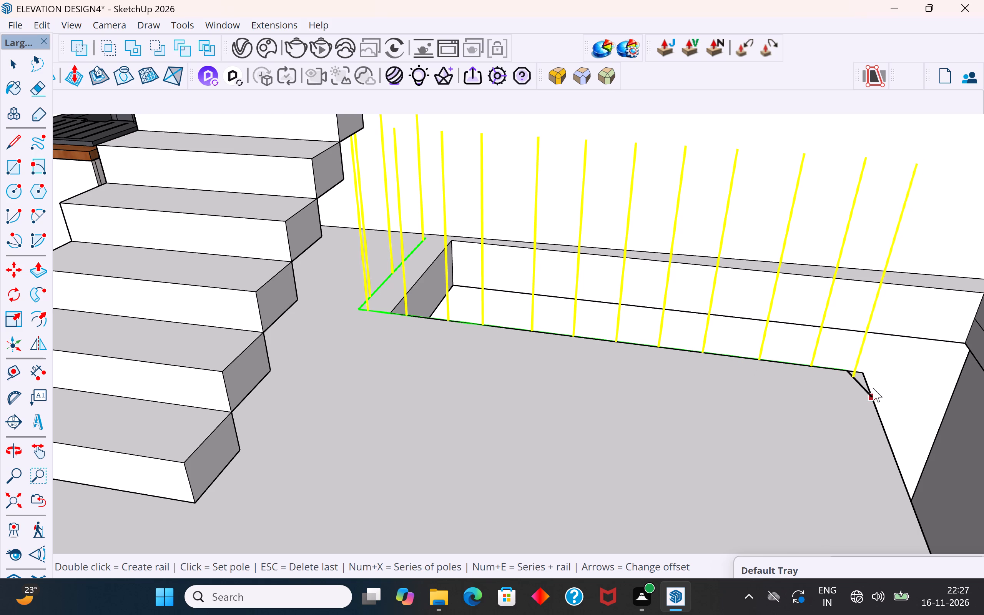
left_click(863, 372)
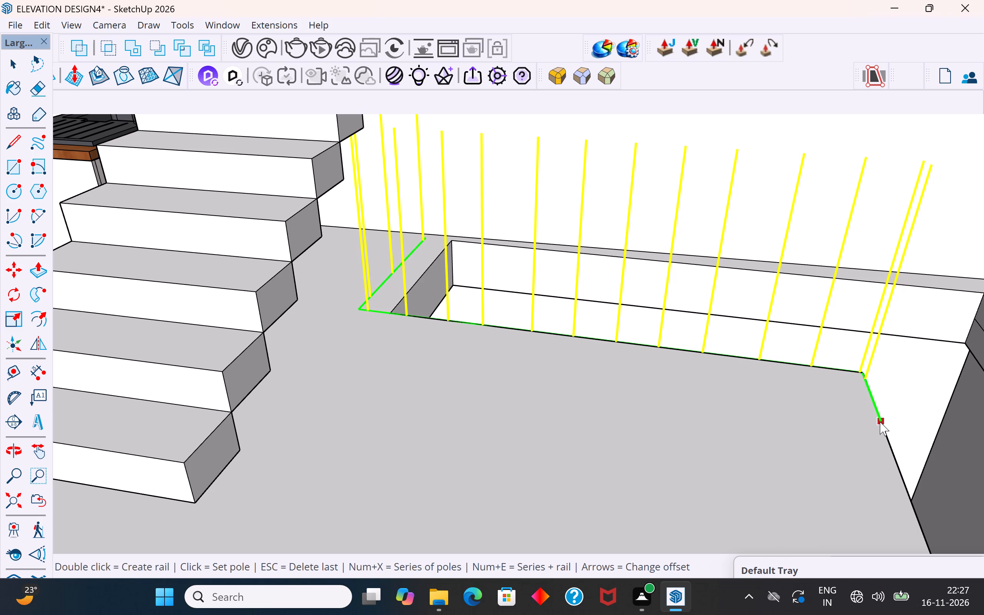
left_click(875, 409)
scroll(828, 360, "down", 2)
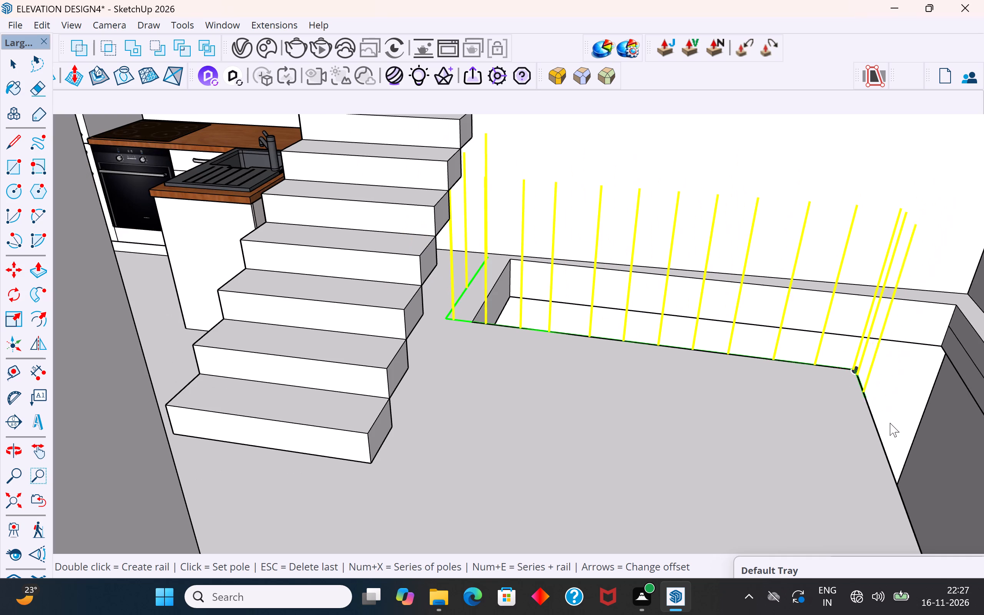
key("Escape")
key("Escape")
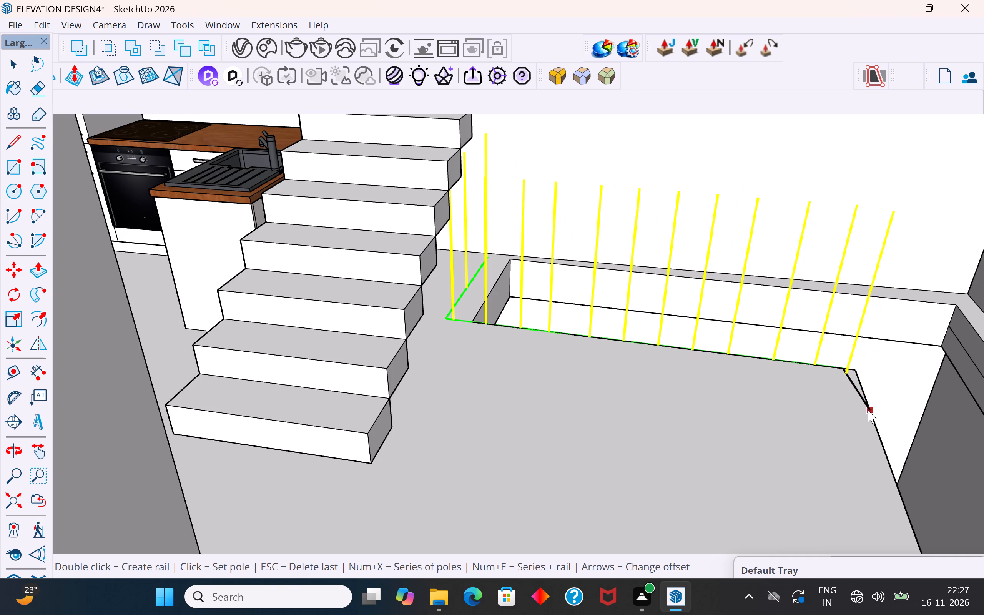
Place a railing pole at the stairwell opening's far corner and two more along the adjoining edge towards the stairs.
scroll(862, 374, "up", 2)
left_click(853, 367)
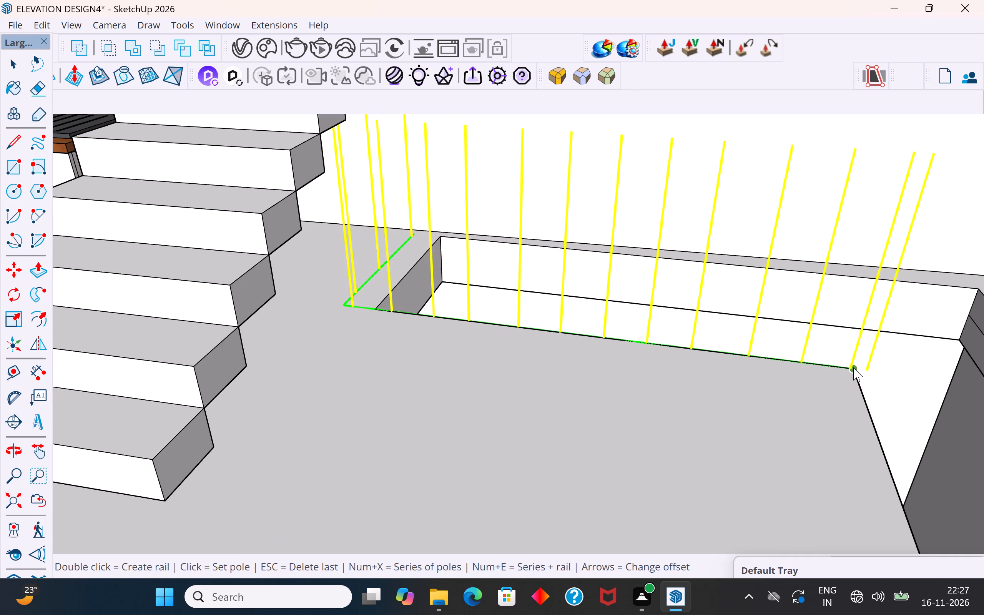
left_click(864, 401)
scroll(864, 401, "down", 4)
middle_click_drag(864, 401, 891, 418)
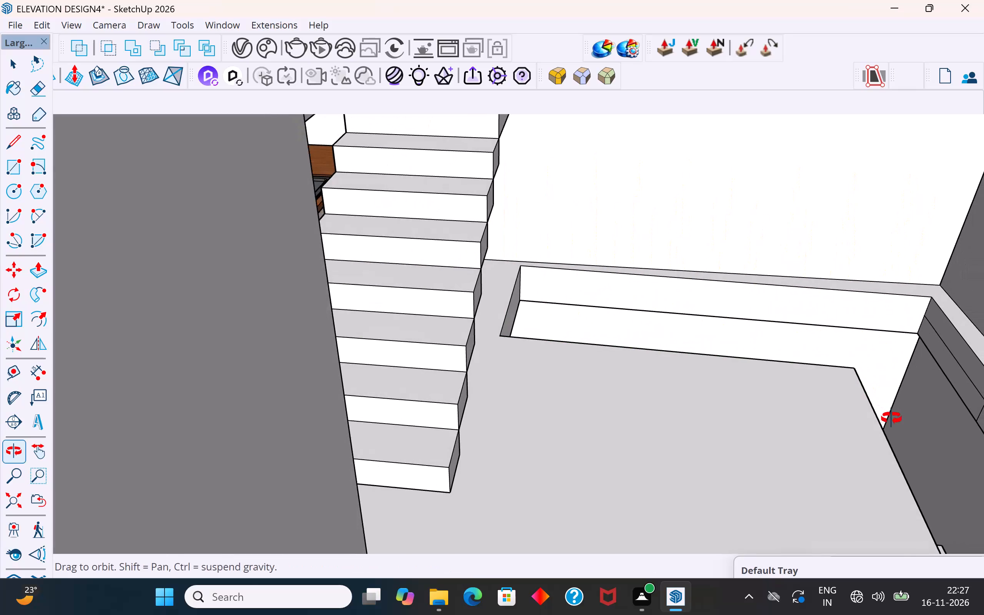
middle_click_drag(891, 418, 891, 419)
left_click(881, 426)
Place the remaining poles along the stairwell's side edge to its end corner at the top stair, and create the railing.
scroll(881, 426, "down", 5)
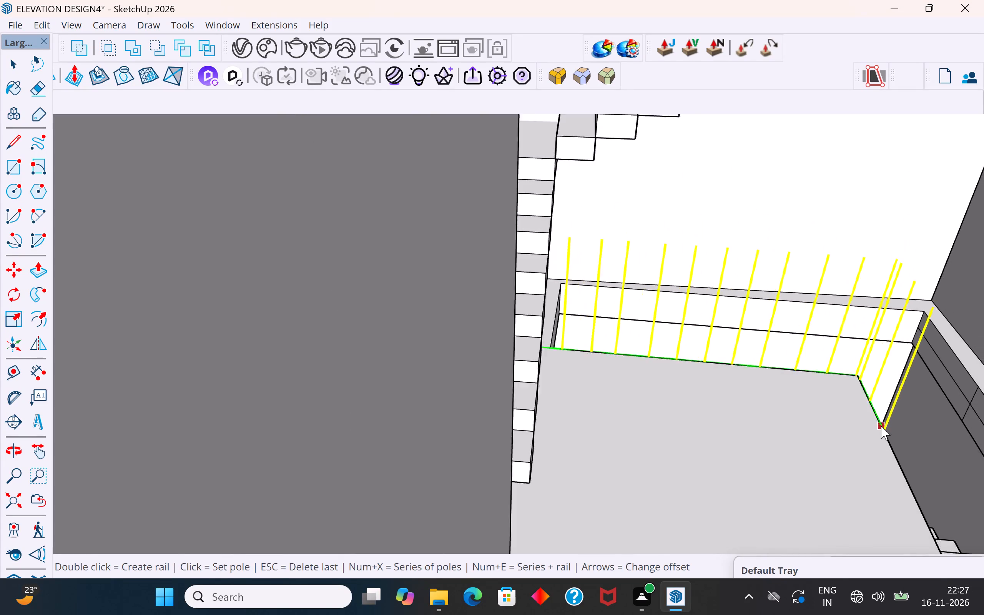
scroll(881, 426, "down", 1)
middle_click_drag(881, 426, 781, 408)
scroll(781, 408, "down", 14)
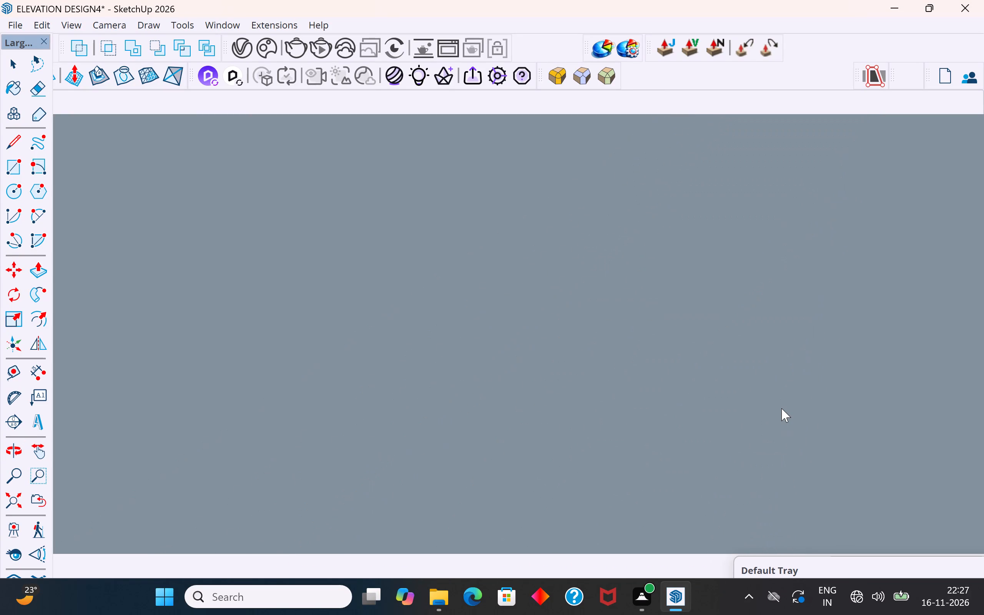
scroll(781, 408, "down", 20)
scroll(781, 408, "down", 20)
scroll(781, 408, "down", 1)
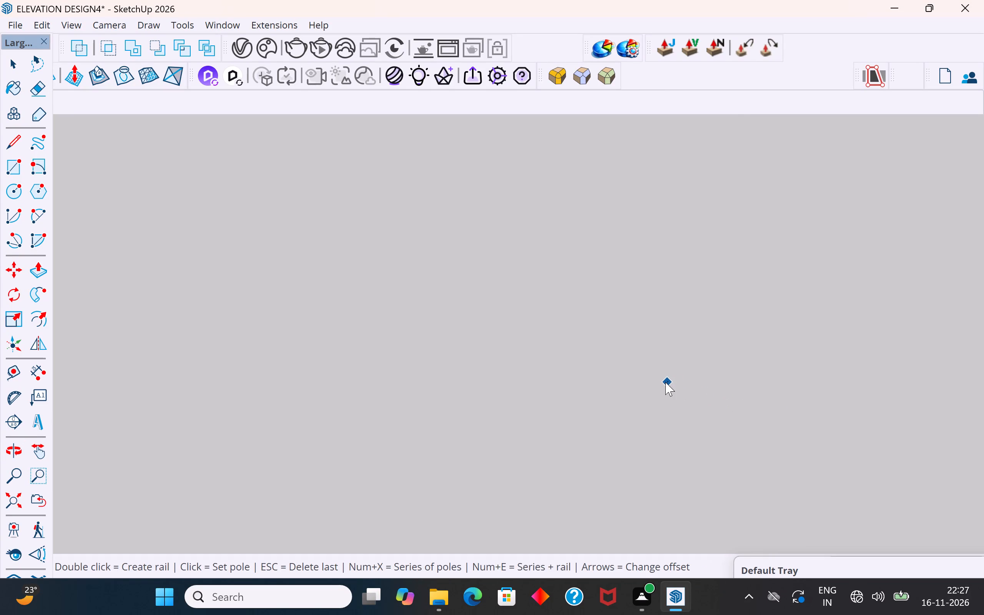
scroll(665, 382, "down", 15)
middle_click_drag(775, 401, 788, 495)
scroll(477, 370, "down", 9)
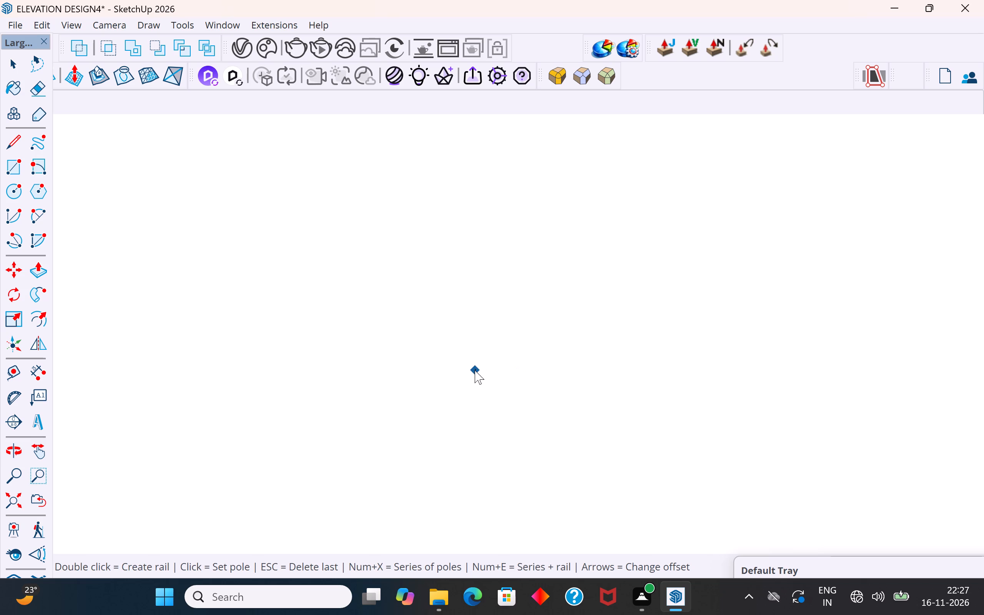
scroll(475, 370, "down", 3)
left_click(15, 504)
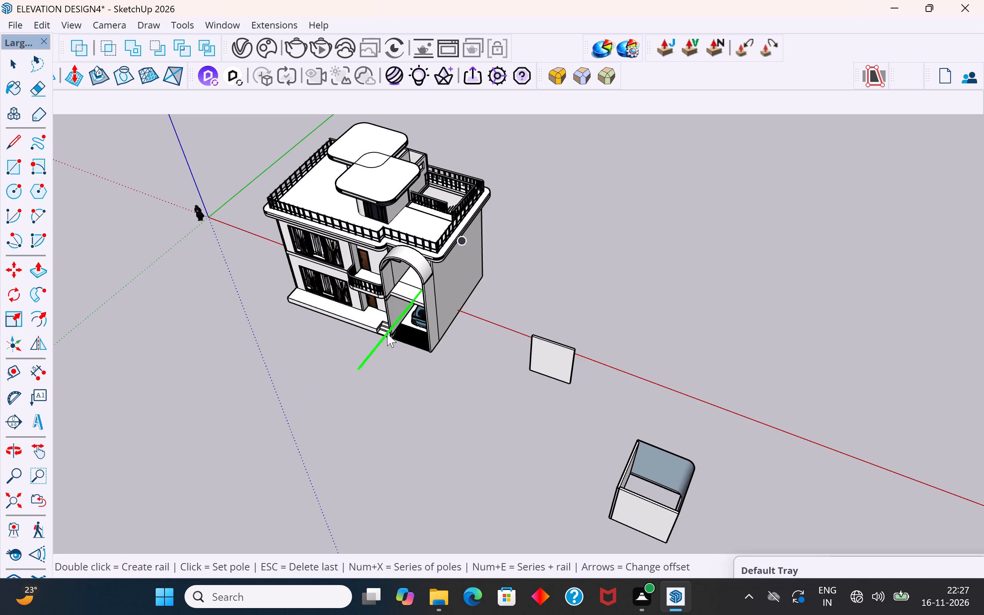
middle_click_drag(399, 313, 473, 248)
scroll(389, 304, "up", 17)
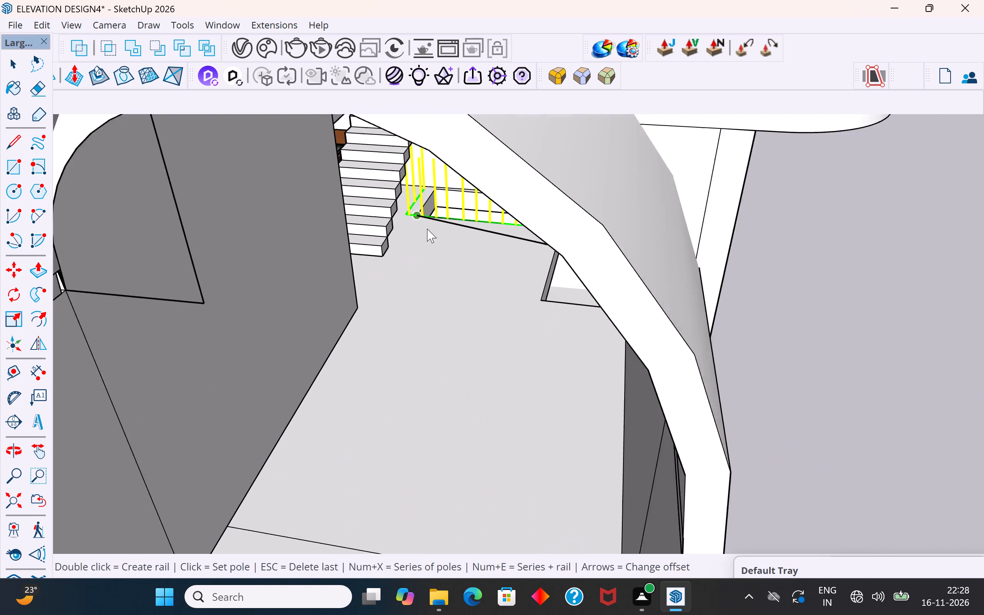
scroll(427, 229, "up", 5)
scroll(623, 247, "up", 5)
middle_click_drag(567, 271, 627, 272)
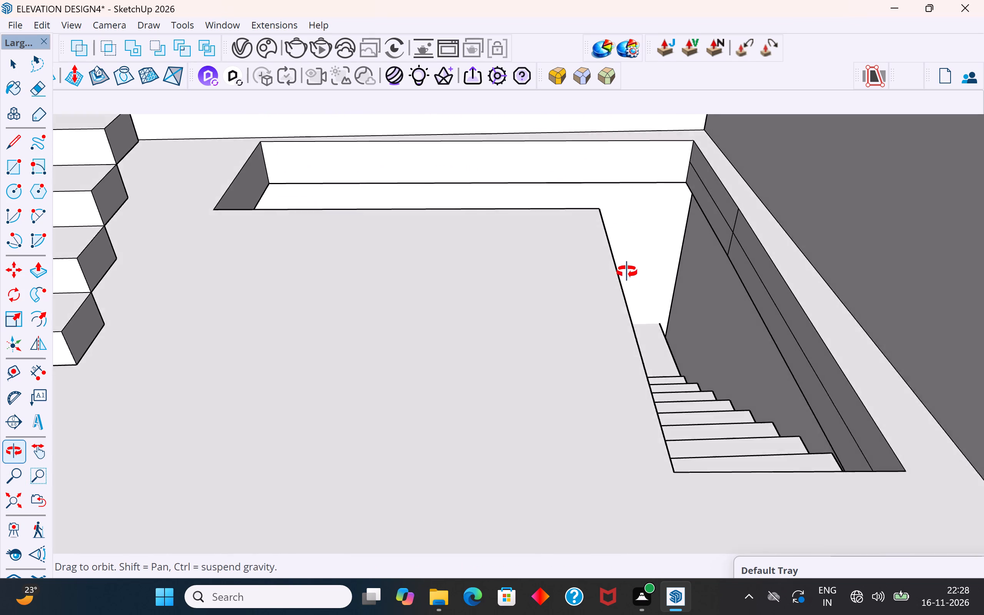
middle_click_drag(627, 272, 628, 259)
scroll(615, 272, "up", 3)
middle_click_drag(615, 274, 642, 273)
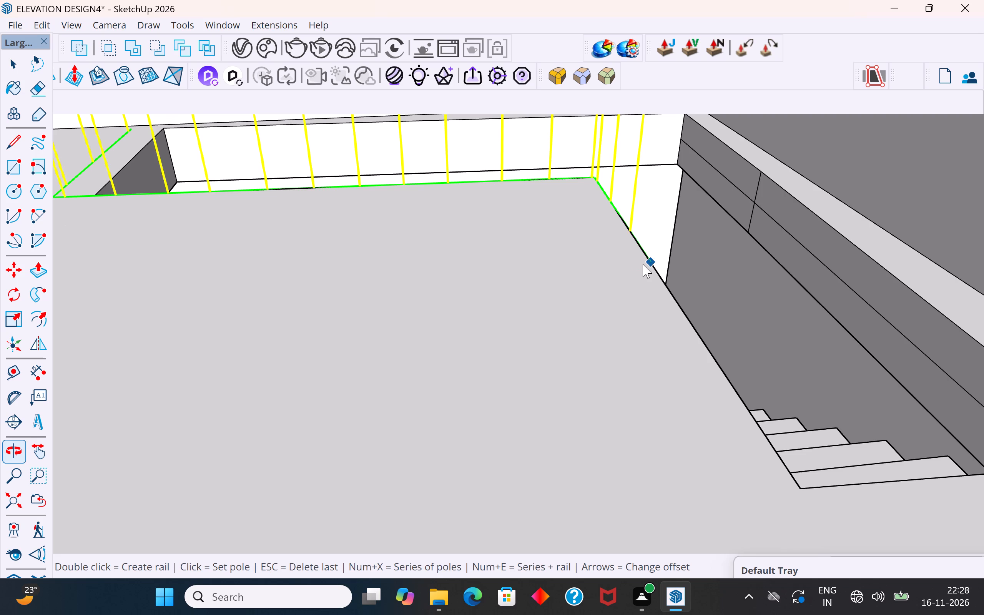
left_click(647, 262)
left_click(674, 298)
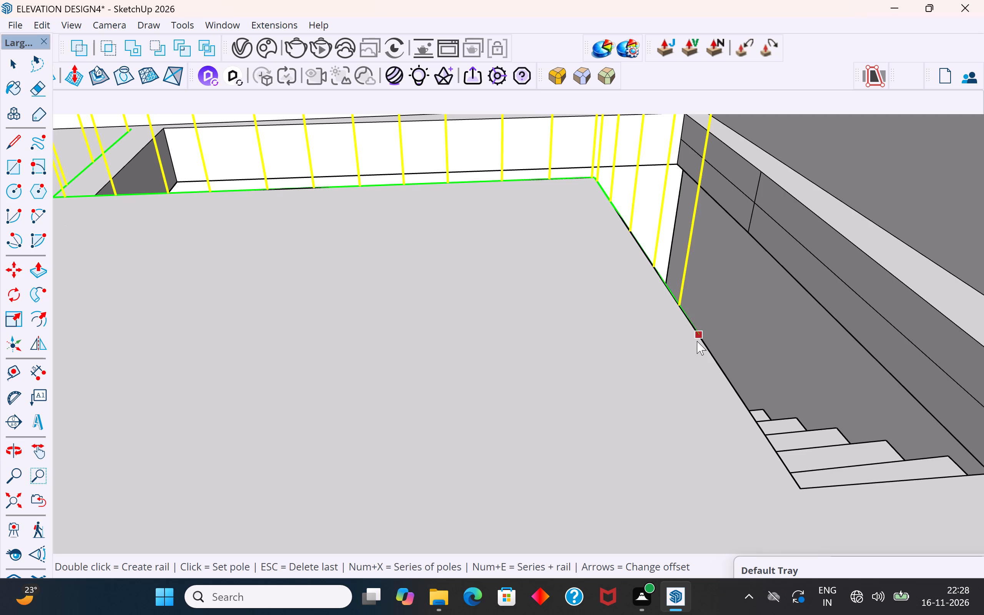
left_click(697, 341)
left_click(724, 385)
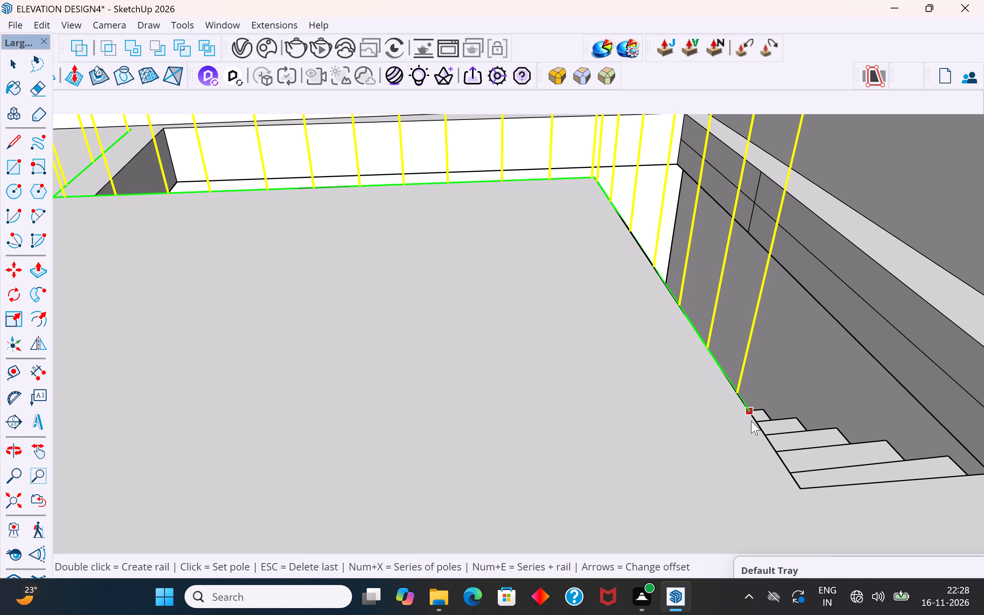
left_click(764, 440)
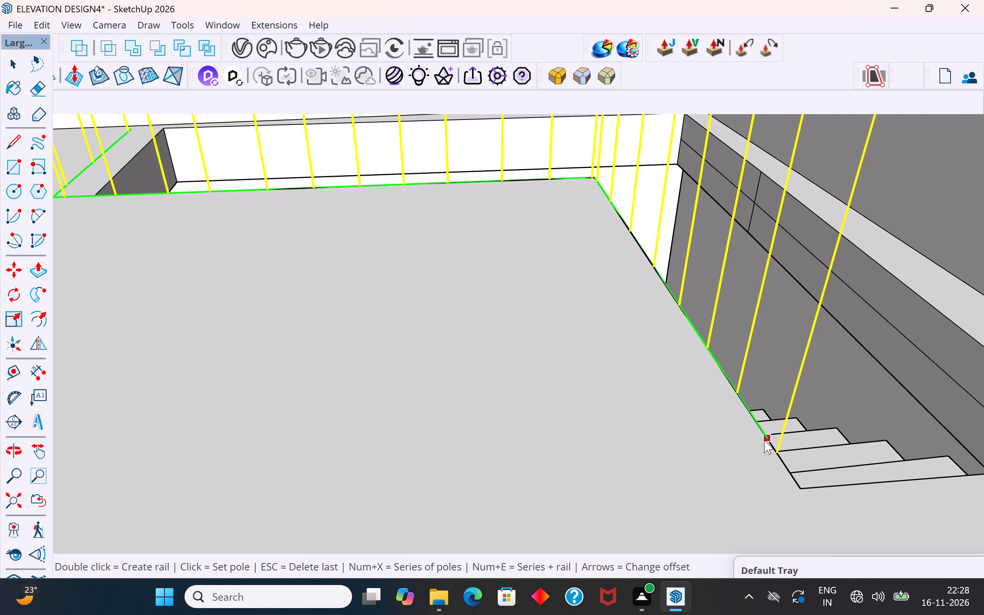
double_click(796, 488)
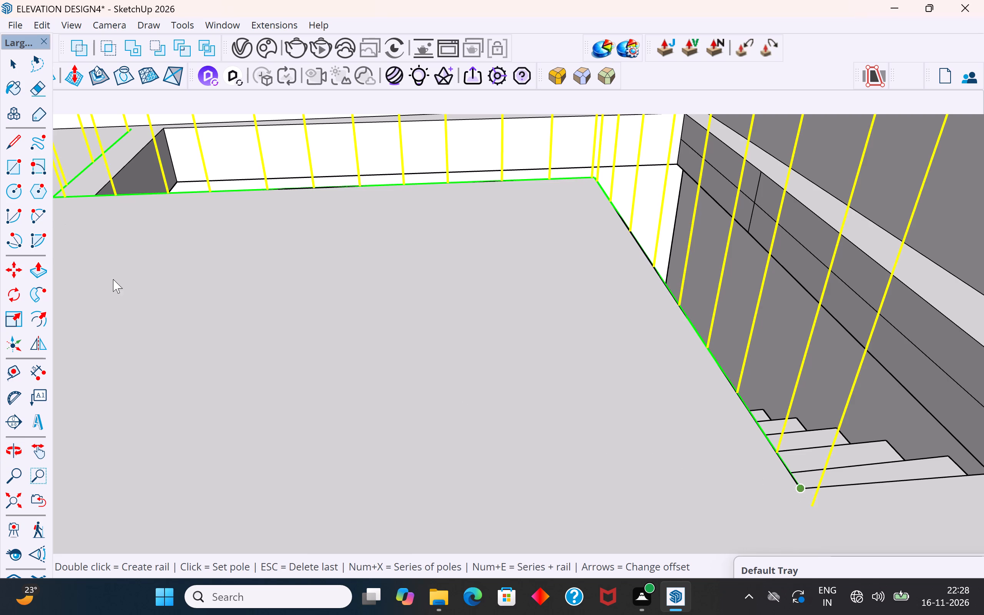
scroll(454, 414, "down", 4)
scroll(556, 489, "down", 9)
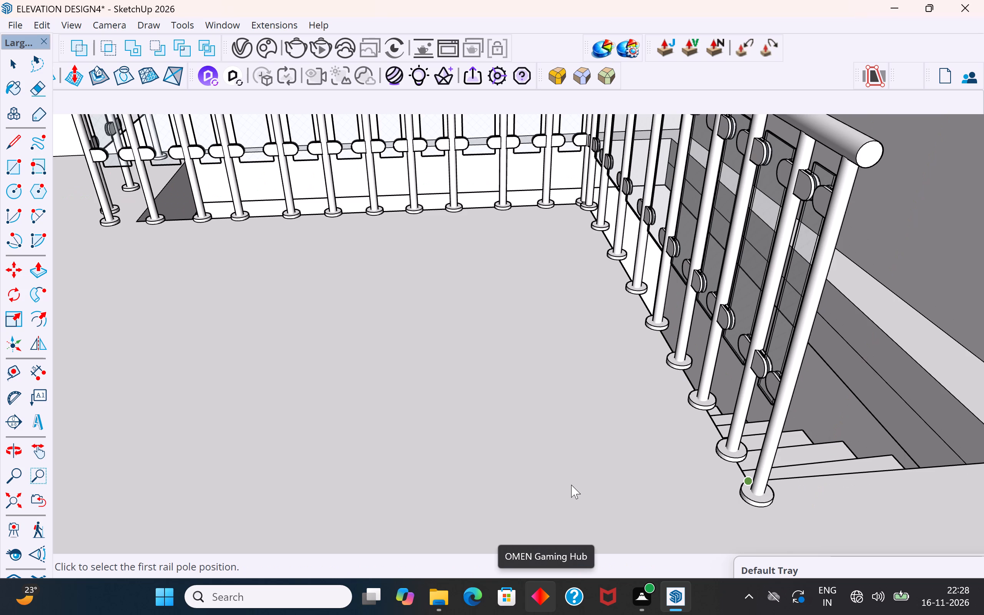
Unhide the arched glazed window on the front facade above the car porch.
left_click(7, 68)
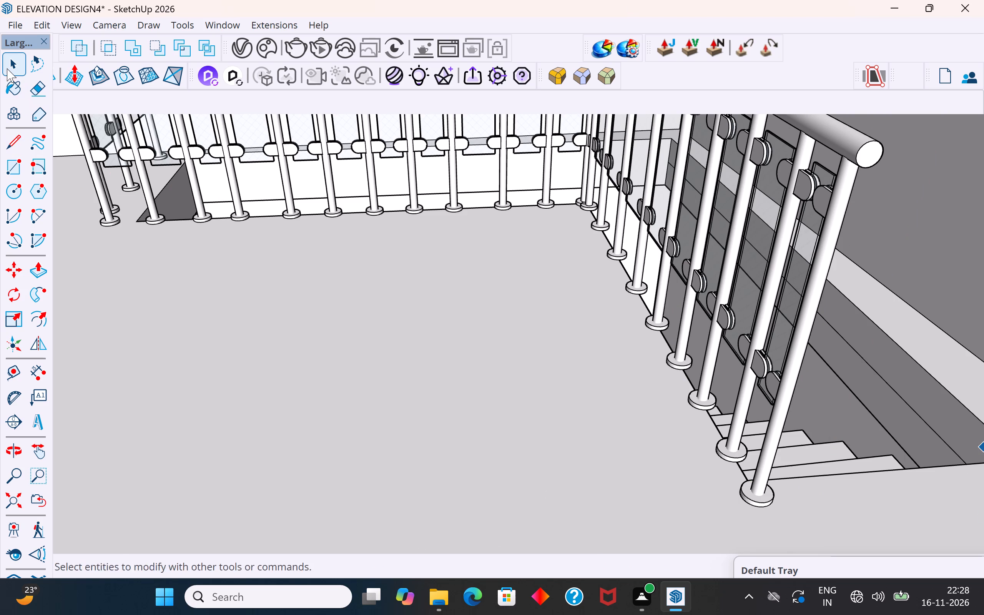
scroll(332, 366, "down", 20)
scroll(332, 366, "down", 12)
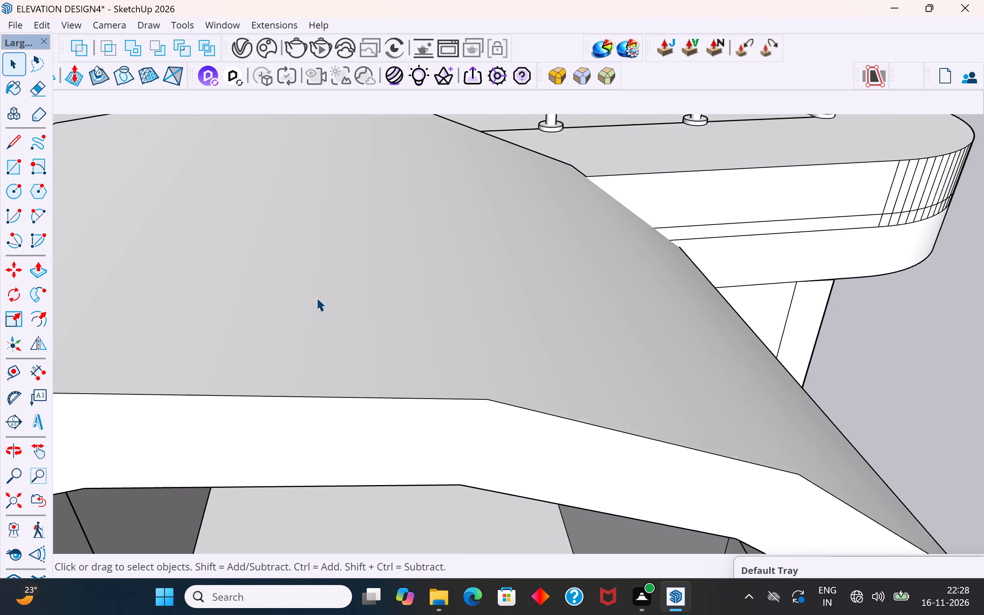
scroll(316, 298, "down", 20)
scroll(316, 298, "down", 14)
middle_click_drag(394, 370, 394, 332)
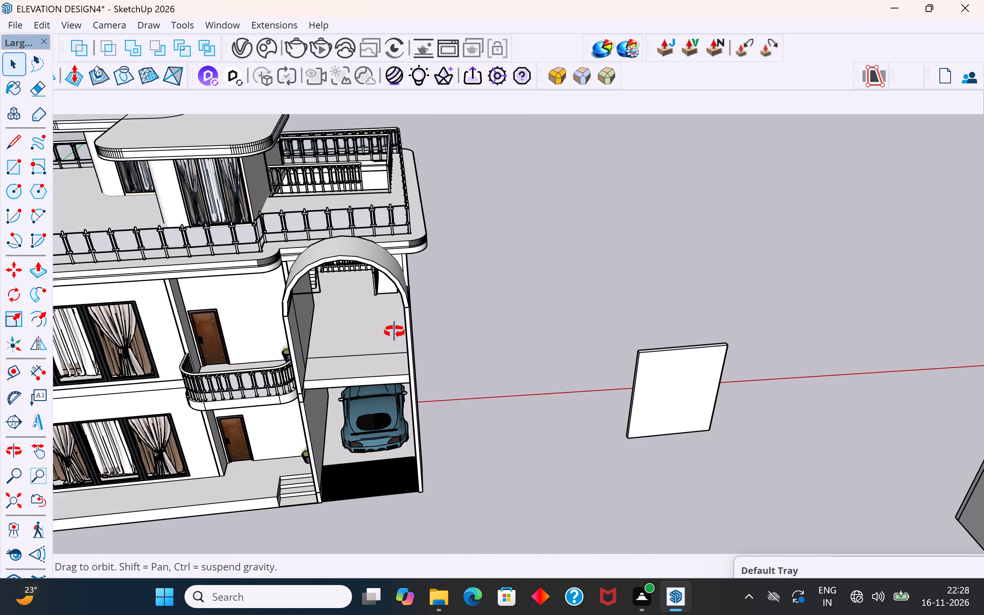
middle_click_drag(394, 332, 391, 292)
left_click(42, 20)
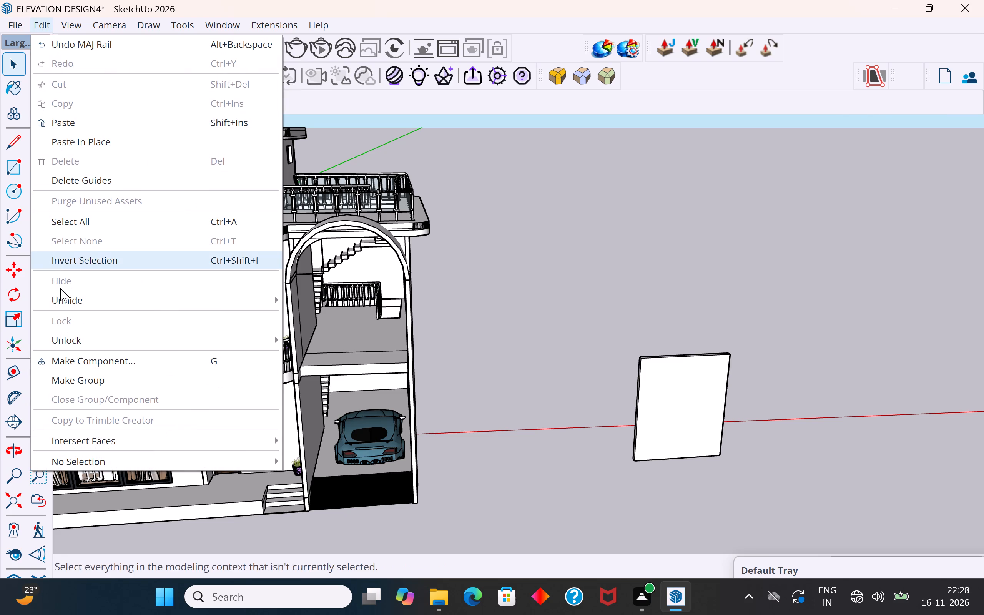
left_click(312, 338)
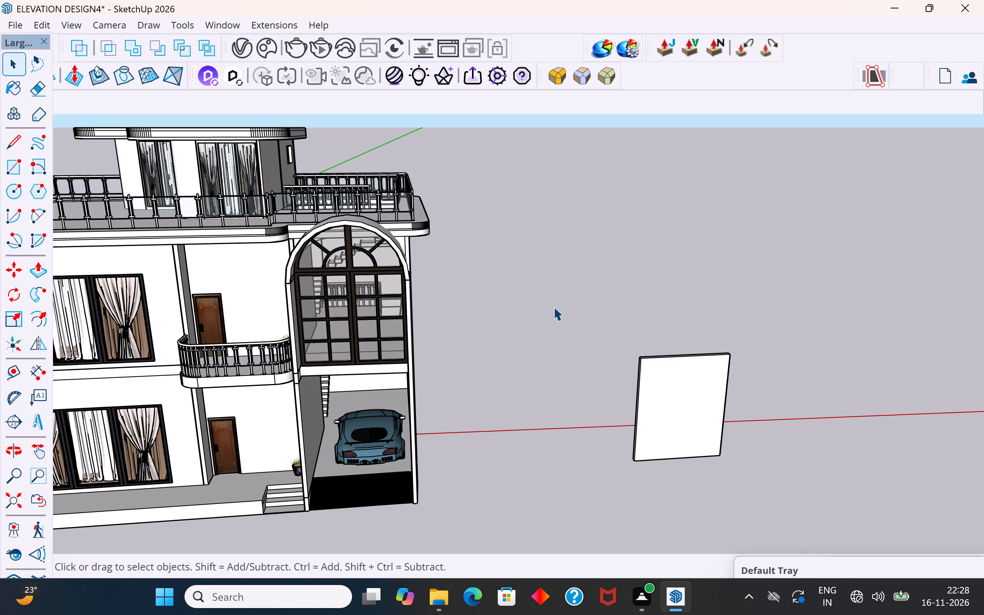
Offset the outline of the beam face beneath the arched window slightly outward.
middle_click_drag(551, 305, 677, 346)
left_click(553, 241)
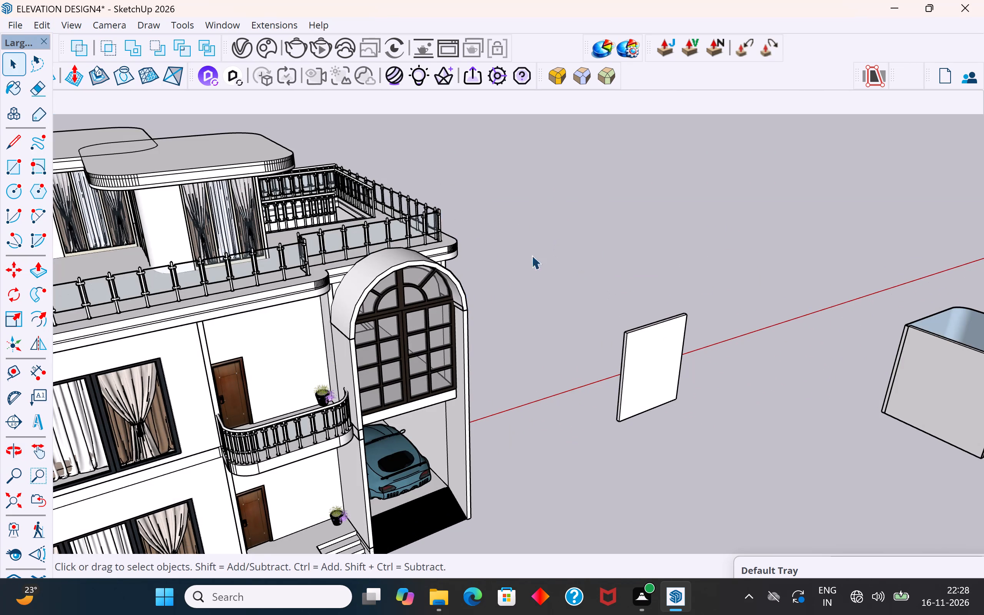
scroll(401, 328, "down", 6)
middle_click_drag(489, 398, 362, 273)
scroll(419, 365, "up", 9)
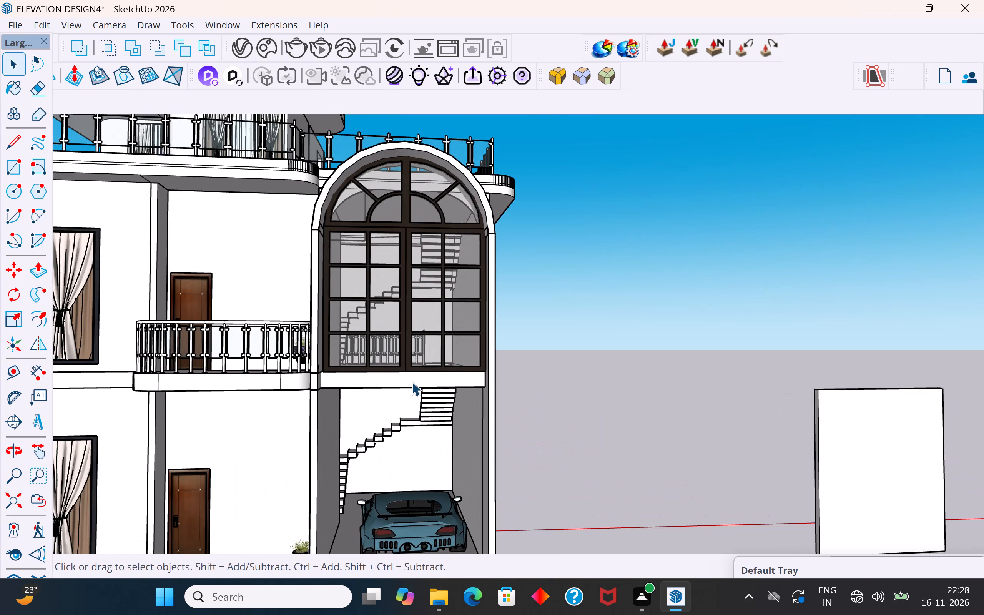
left_click(412, 382)
scroll(412, 382, "up", 9)
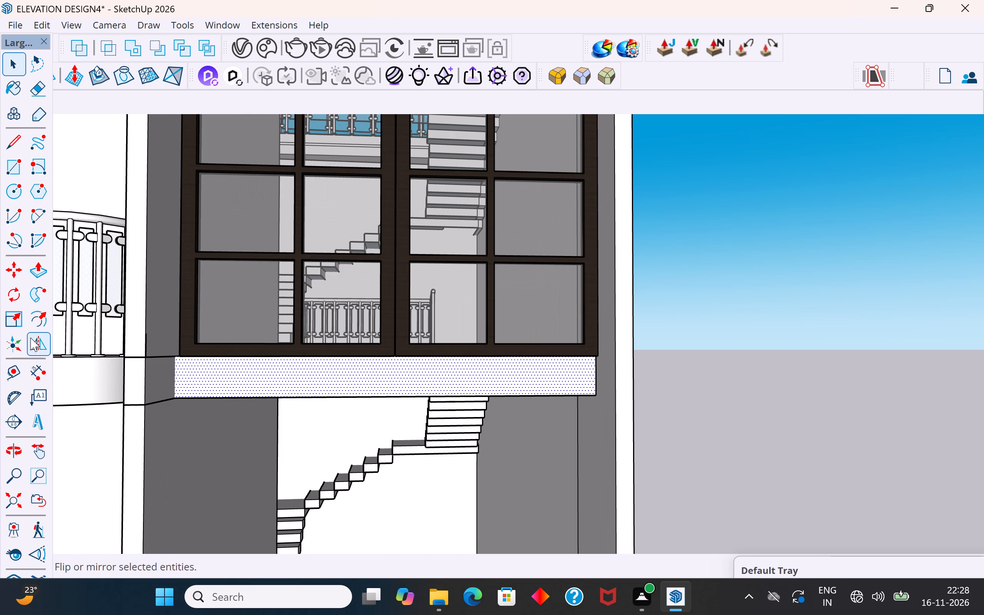
left_click(39, 317)
left_click(361, 359)
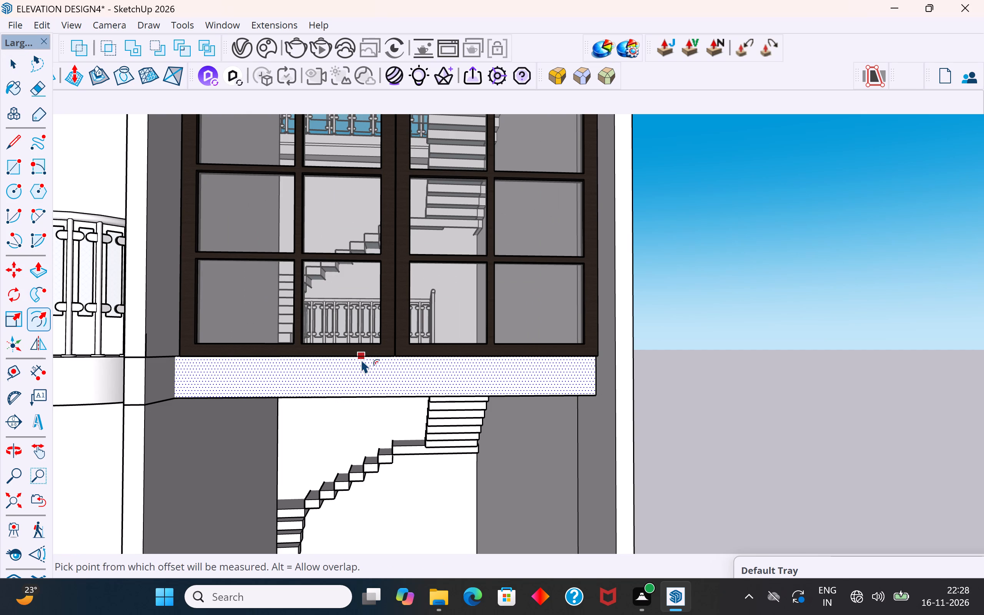
left_click(365, 349)
Scale the arched window vertically from its bottom edge up to the top edge of the beam beneath it.
middle_click_drag(429, 363, 435, 381)
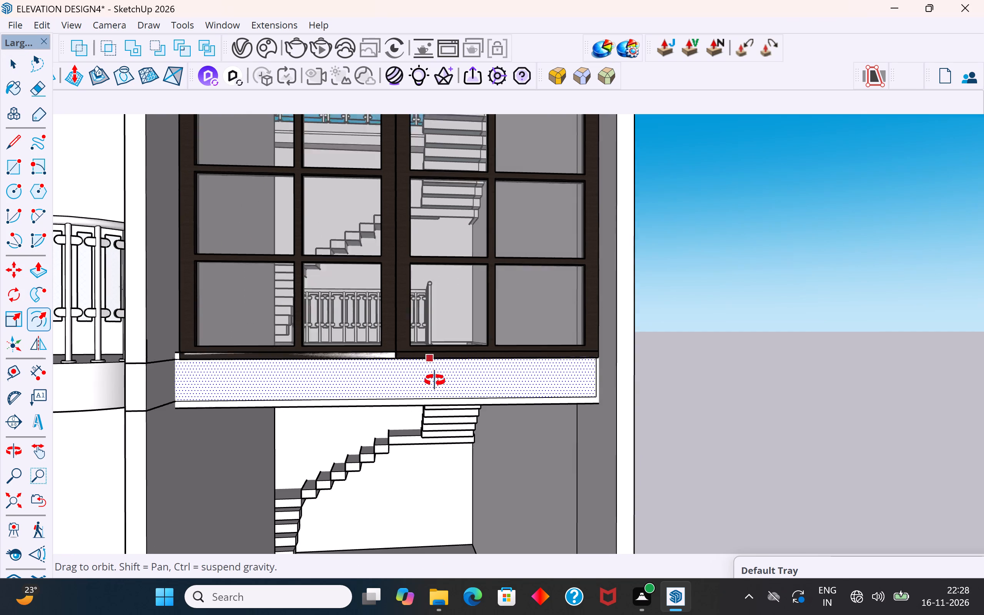
middle_click_drag(435, 381, 429, 406)
left_click(20, 63)
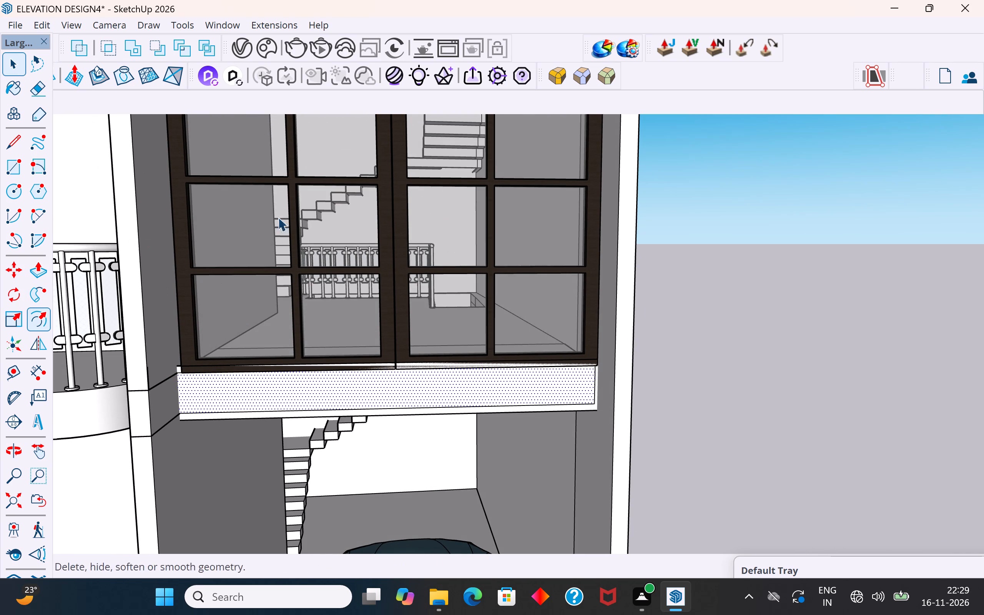
left_click(823, 276)
left_click(402, 294)
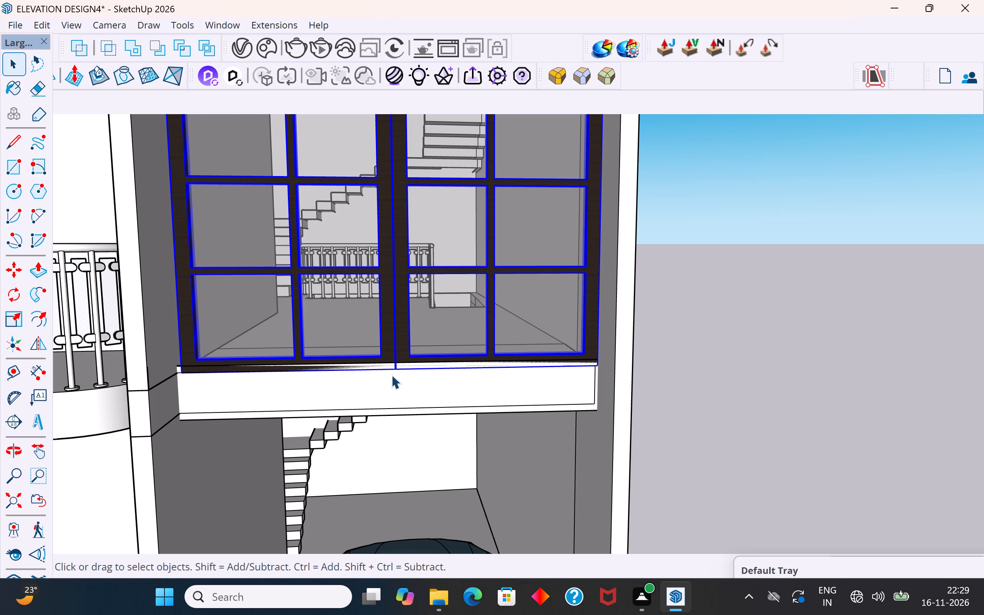
key("s")
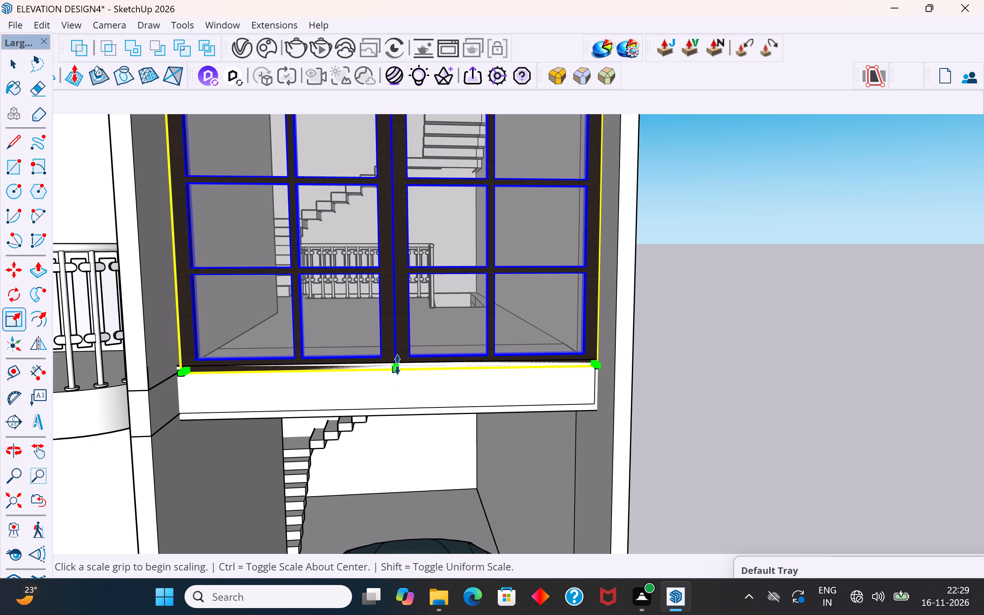
scroll(397, 365, "up", 4)
middle_click_drag(397, 371, 392, 411)
scroll(402, 387, "up", 8)
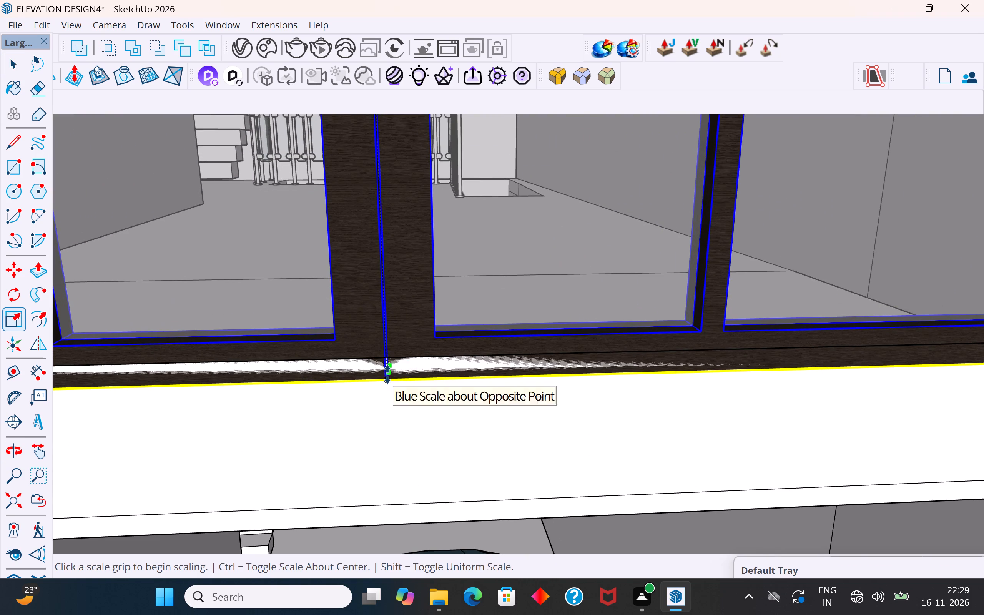
left_click(388, 373)
left_click(391, 354)
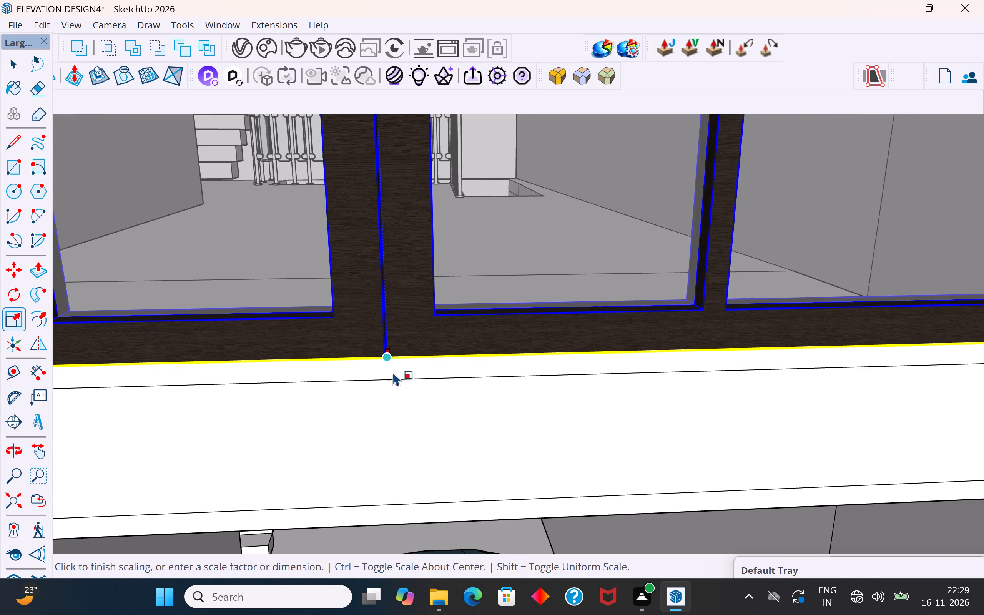
middle_click_drag(414, 390, 406, 306)
scroll(395, 312, "down", 10)
middle_click_drag(395, 312, 397, 329)
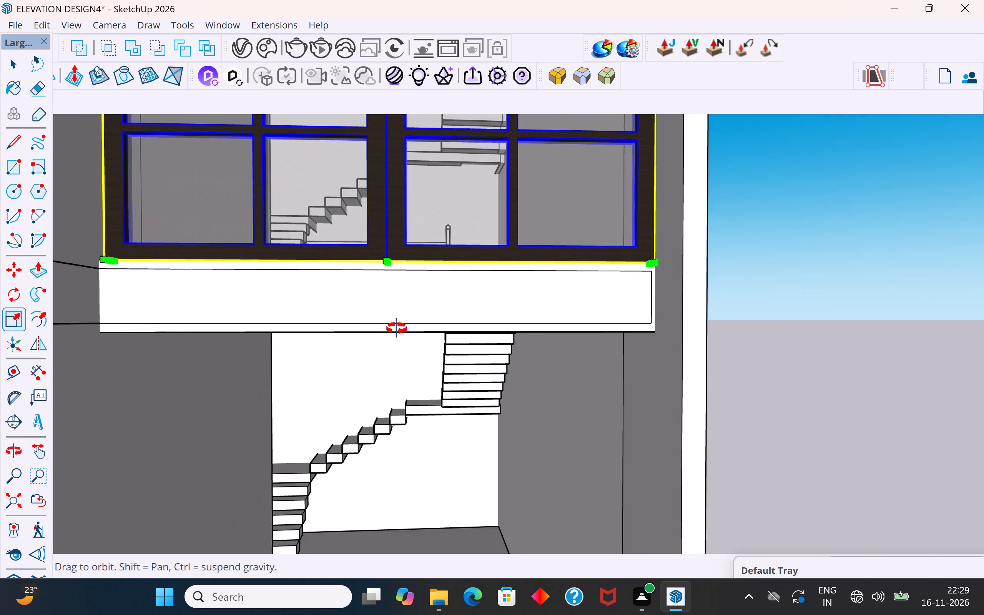
middle_click_drag(397, 329, 397, 335)
Offset the outline of the inner panel face on the beam beneath the window slightly inward.
left_click(9, 64)
left_click(780, 253)
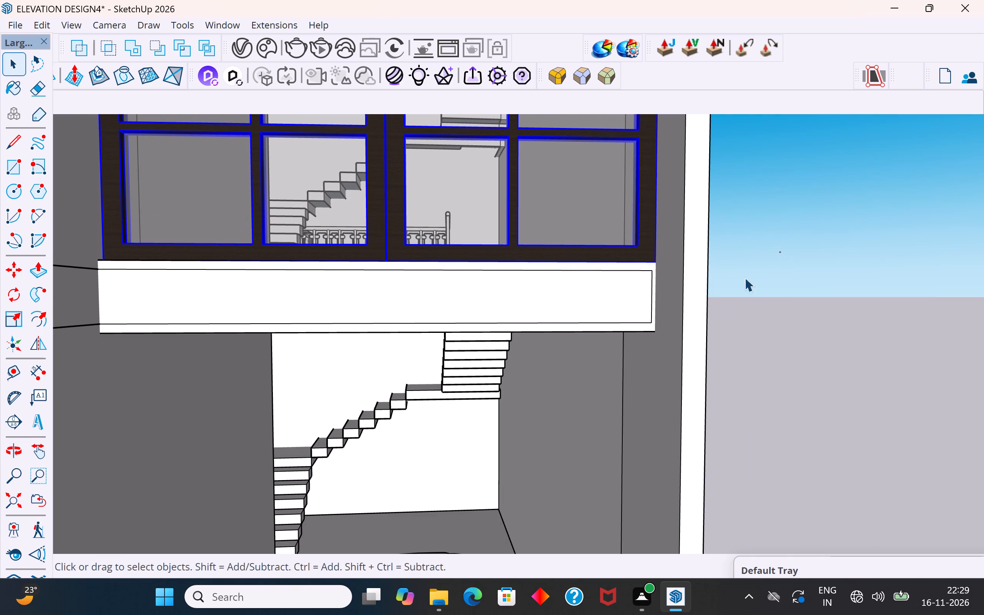
left_click(592, 301)
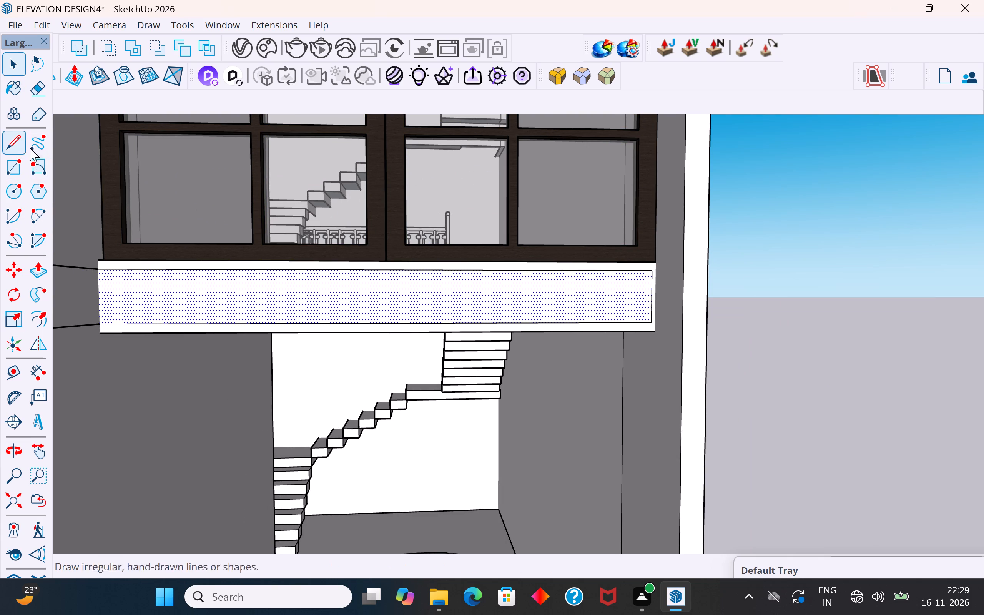
left_click(38, 318)
left_click(228, 270)
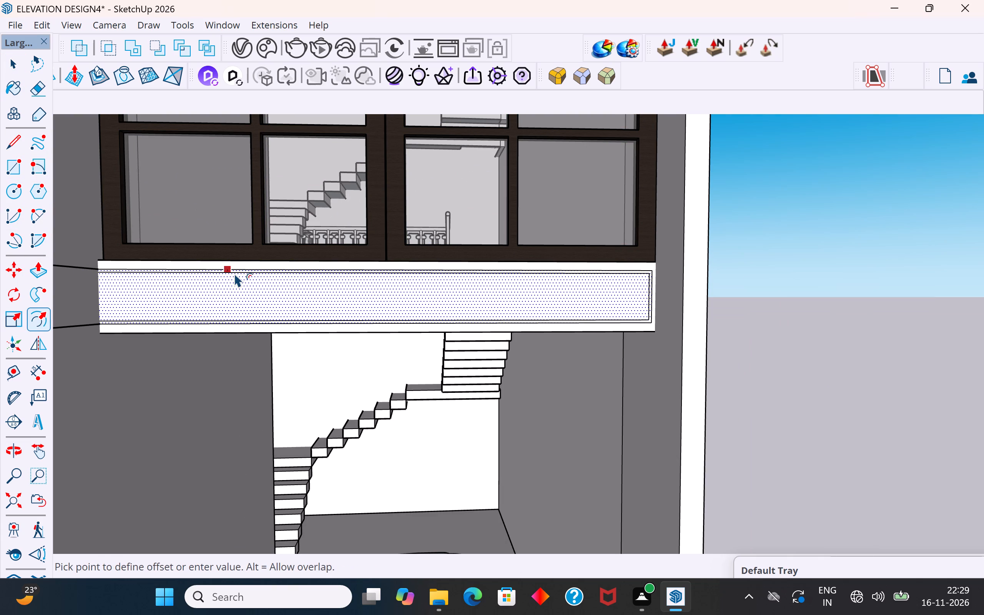
left_click(236, 273)
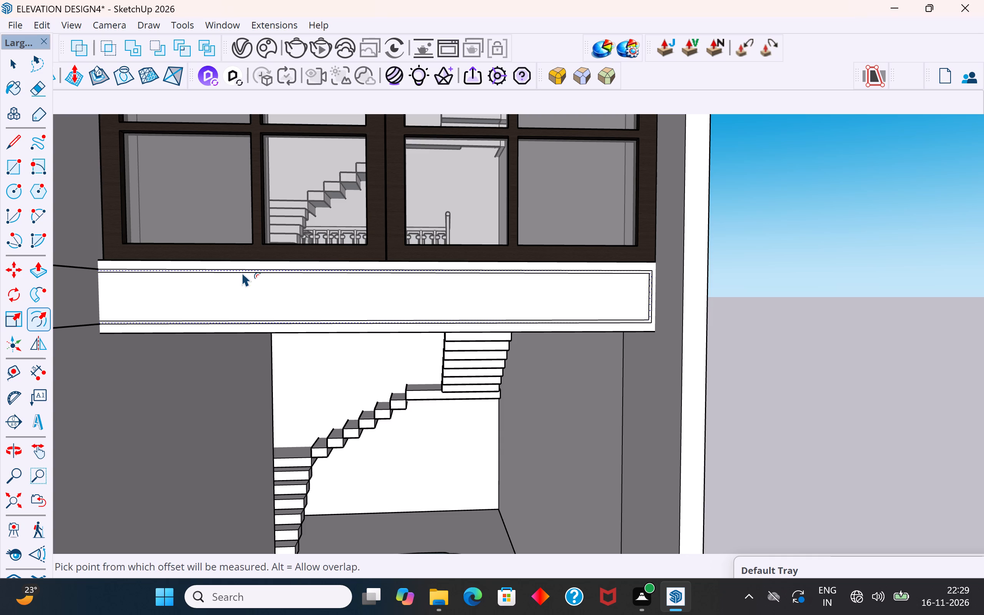
Push/Pull the innermost panel face of the beam beneath the arched window slightly outward from the facade.
left_click(17, 62)
left_click(810, 298)
middle_click_drag(660, 315, 585, 323)
left_click(569, 297)
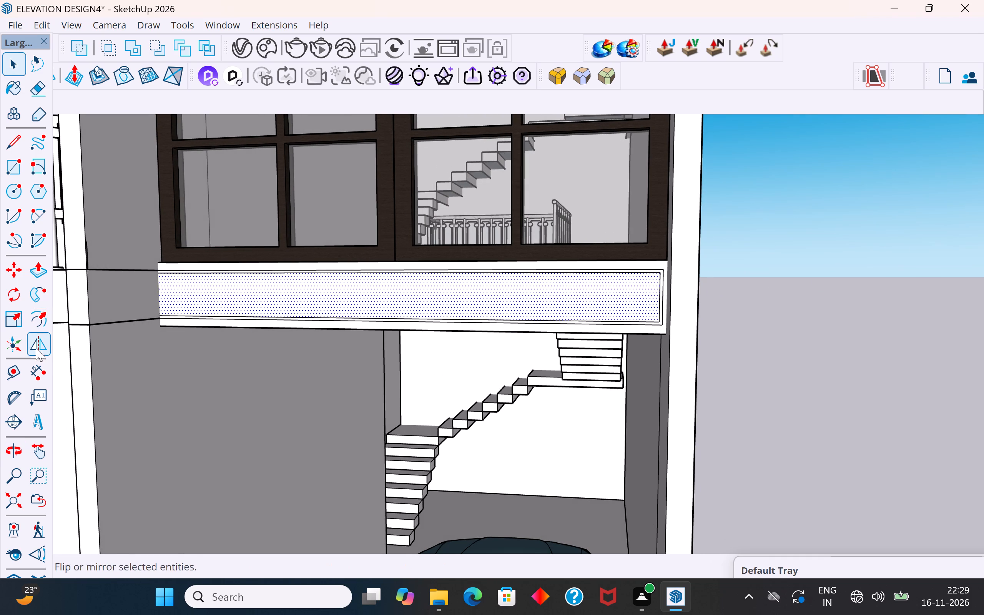
left_click(42, 272)
left_click(159, 293)
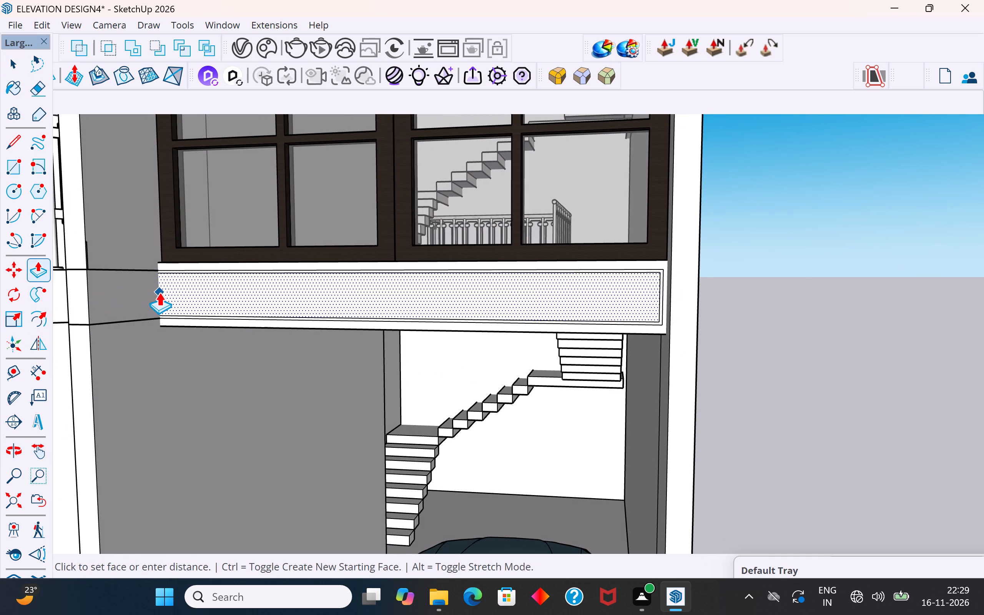
left_click(151, 293)
middle_click_drag(332, 327, 478, 387)
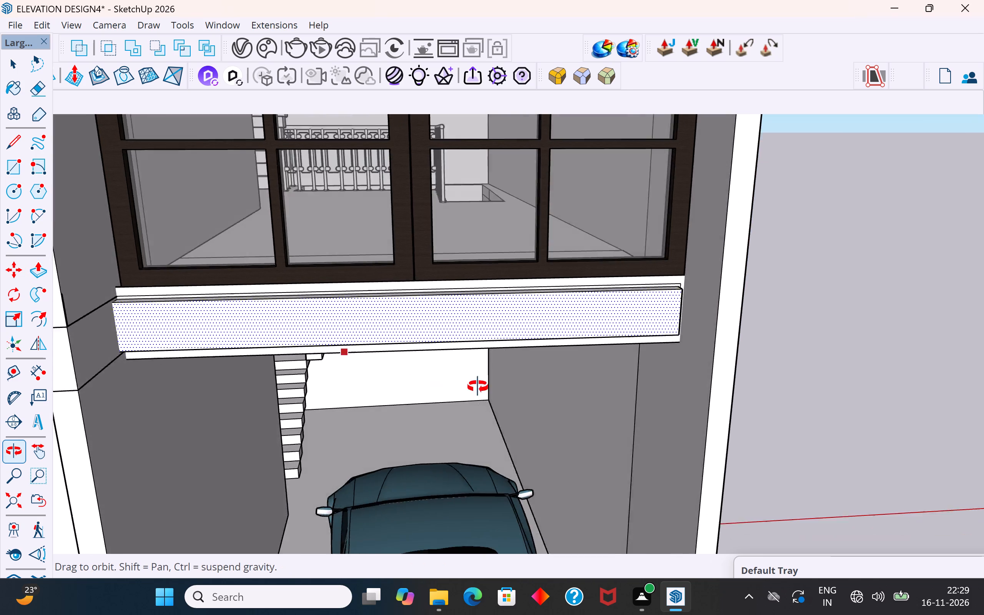
middle_click_drag(478, 387, 524, 387)
left_click(20, 58)
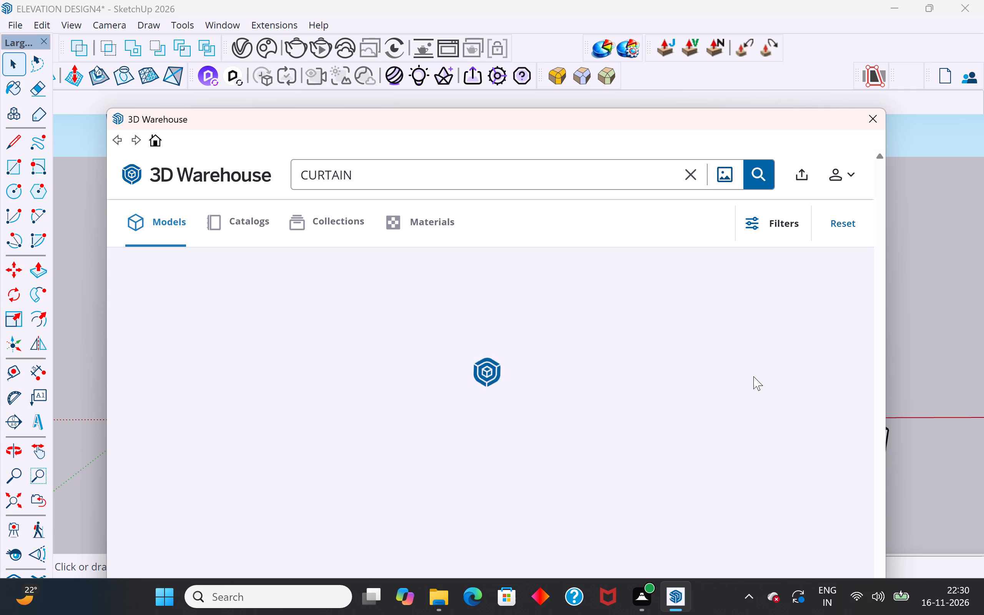
Look through the curtain models in the 3D Warehouse search results.
scroll(357, 426, "down", 14)
scroll(357, 426, "up", 5)
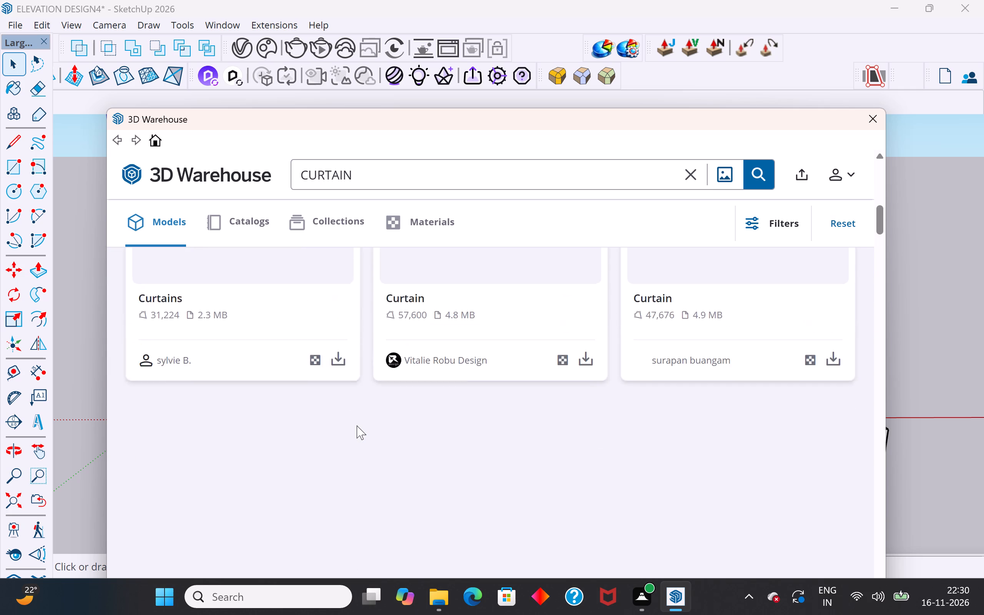
scroll(357, 426, "up", 13)
scroll(357, 426, "down", 8)
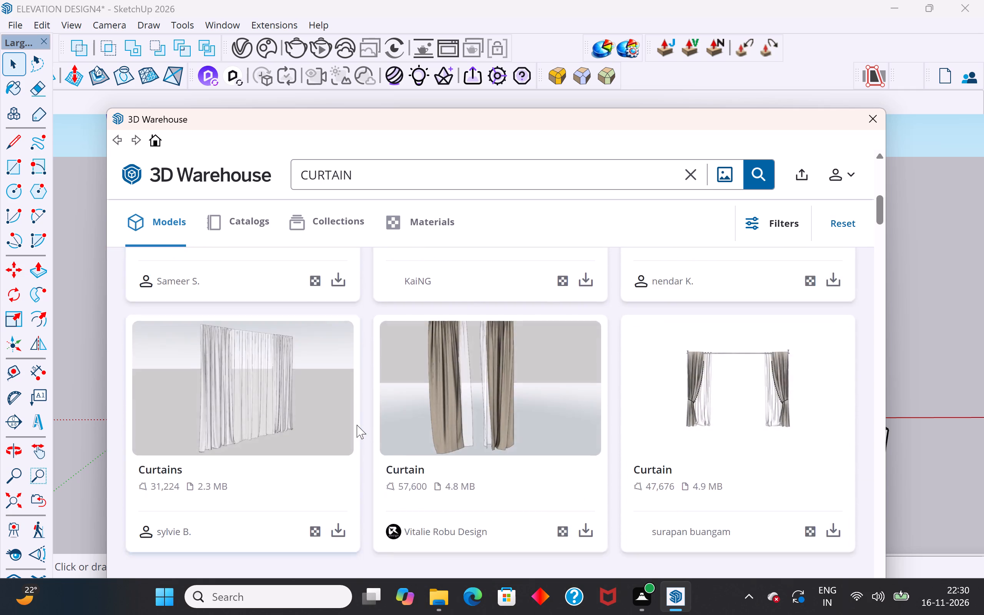
scroll(357, 425, "up", 4)
Replace the CURTAIN query and search the 3D Warehouse models for WINDOW.
left_click(691, 175)
left_click(651, 181)
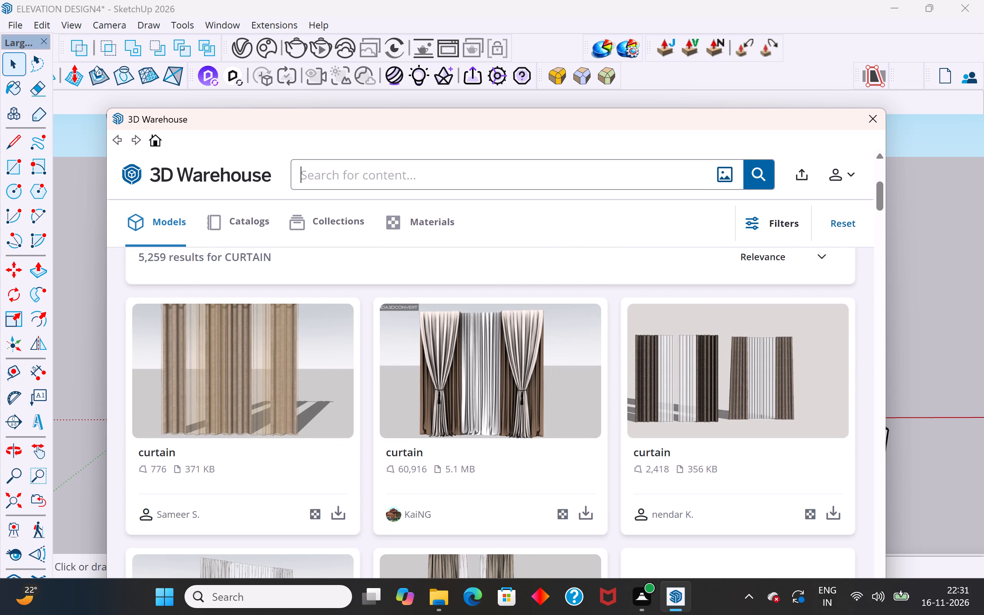
type("WINDOW")
key("Return")
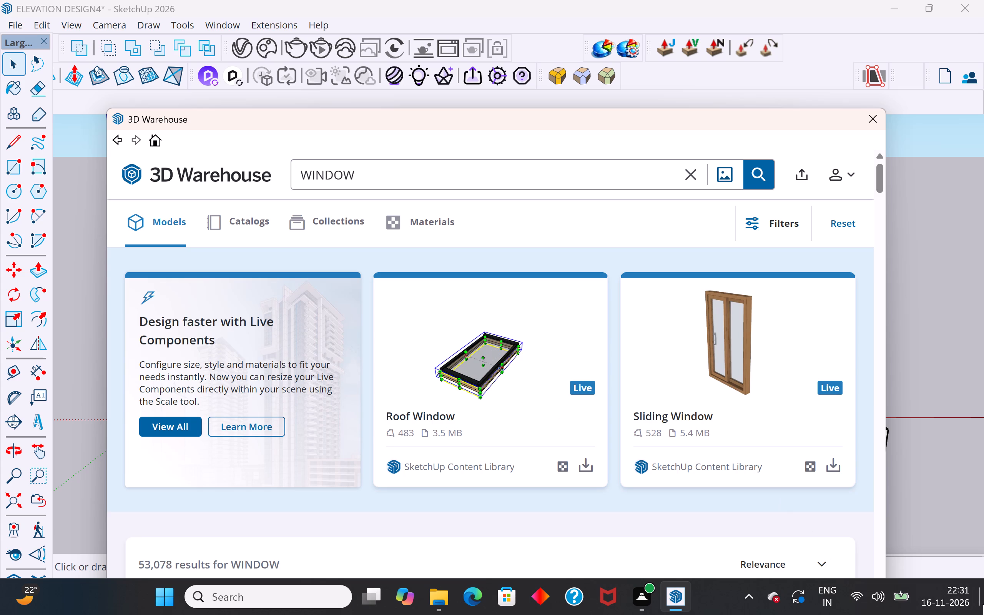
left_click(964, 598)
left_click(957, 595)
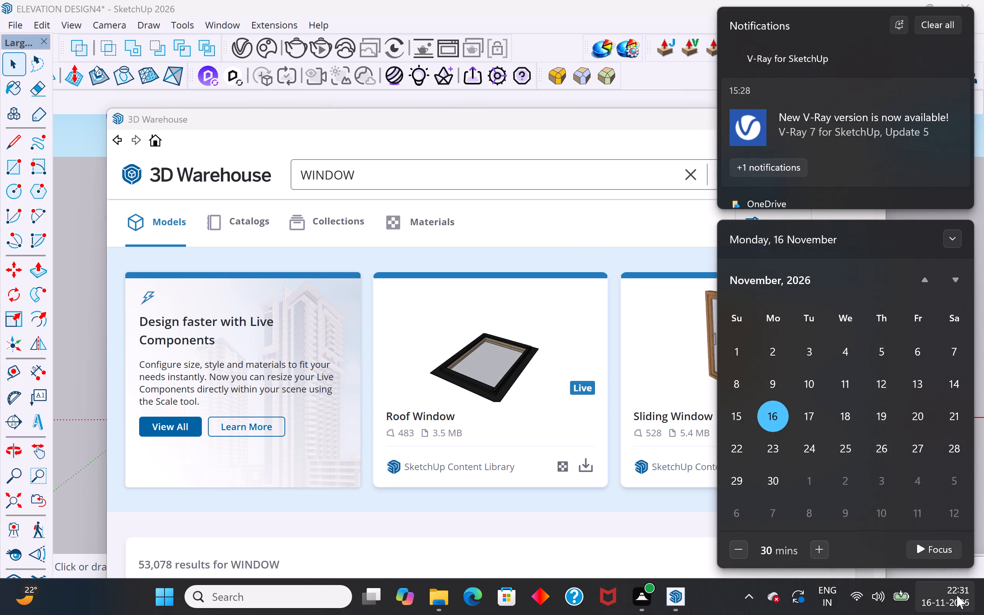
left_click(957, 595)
Look through the window models in the search results for one suited to the house elevation.
scroll(481, 405, "down", 4)
scroll(438, 413, "down", 4)
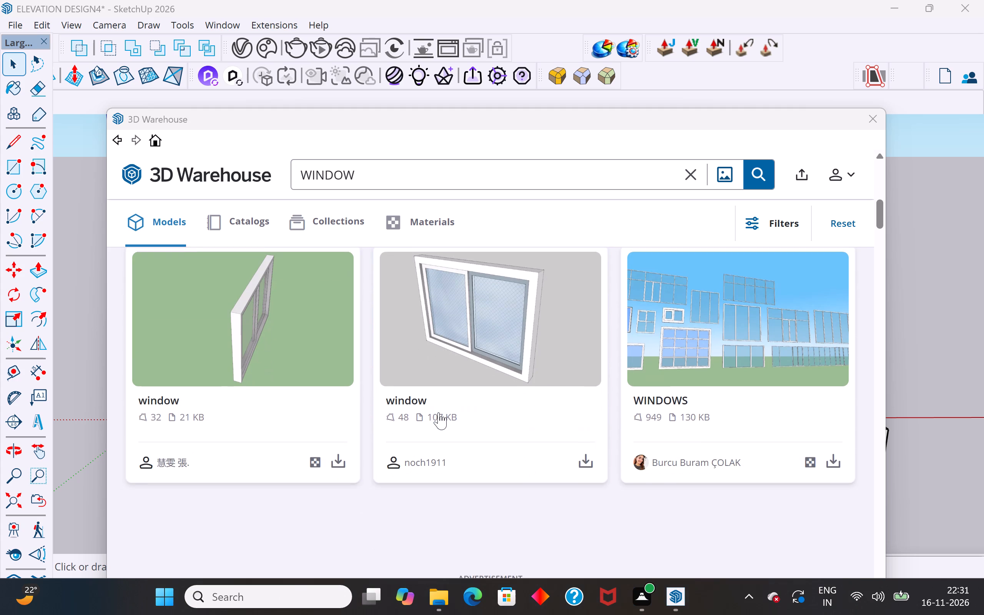
scroll(439, 412, "down", 9)
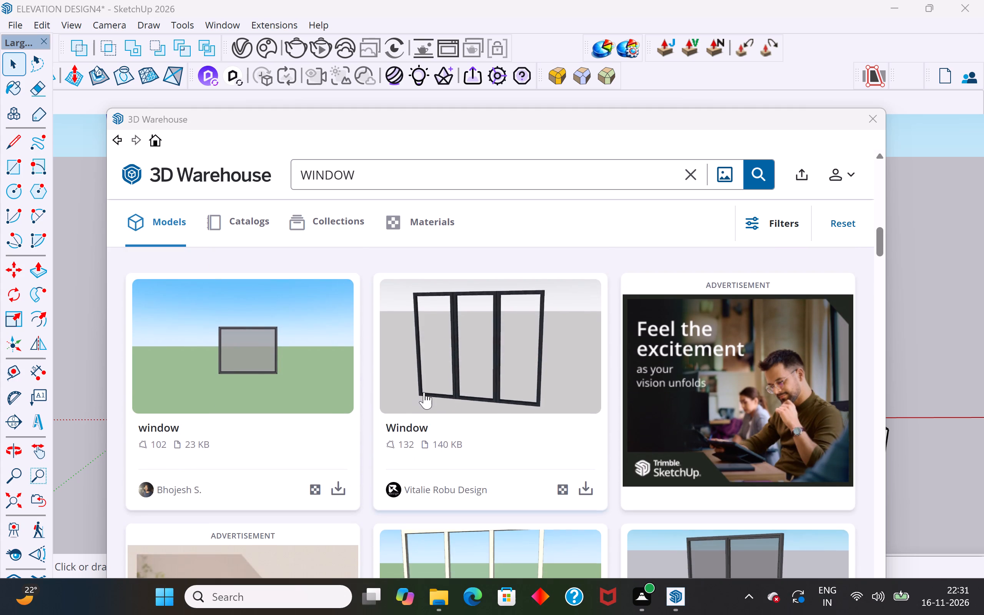
scroll(424, 392, "down", 10)
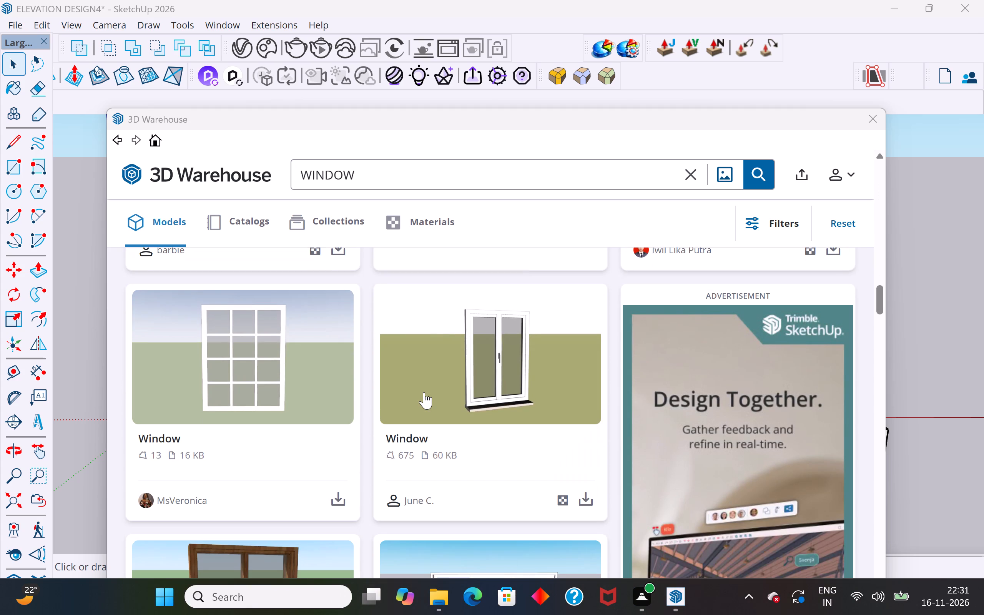
scroll(424, 392, "down", 10)
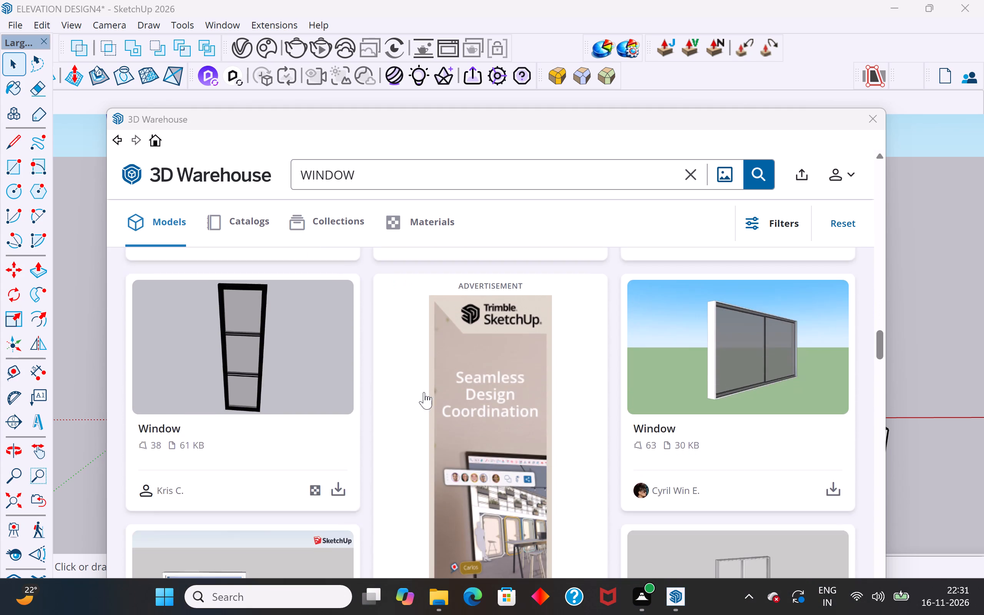
scroll(424, 392, "down", 3)
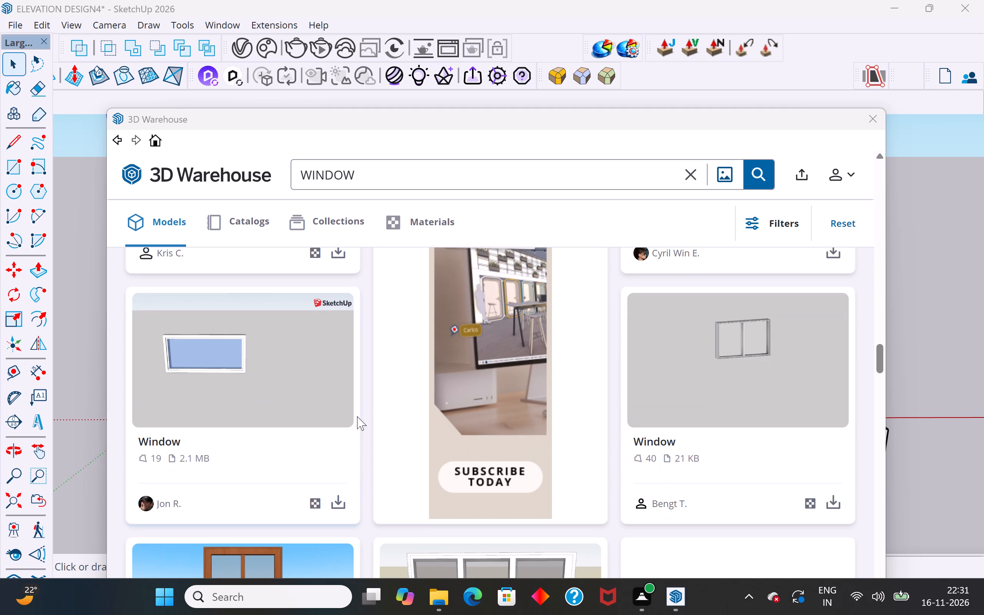
scroll(461, 390, "down", 3)
scroll(493, 407, "up", 1)
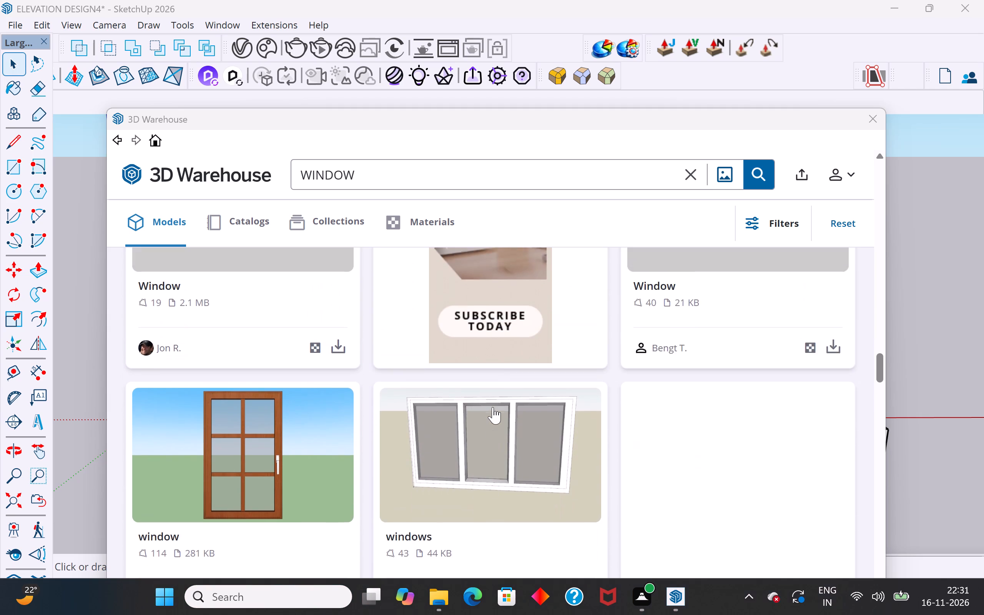
scroll(493, 407, "up", 4)
scroll(493, 407, "down", 2)
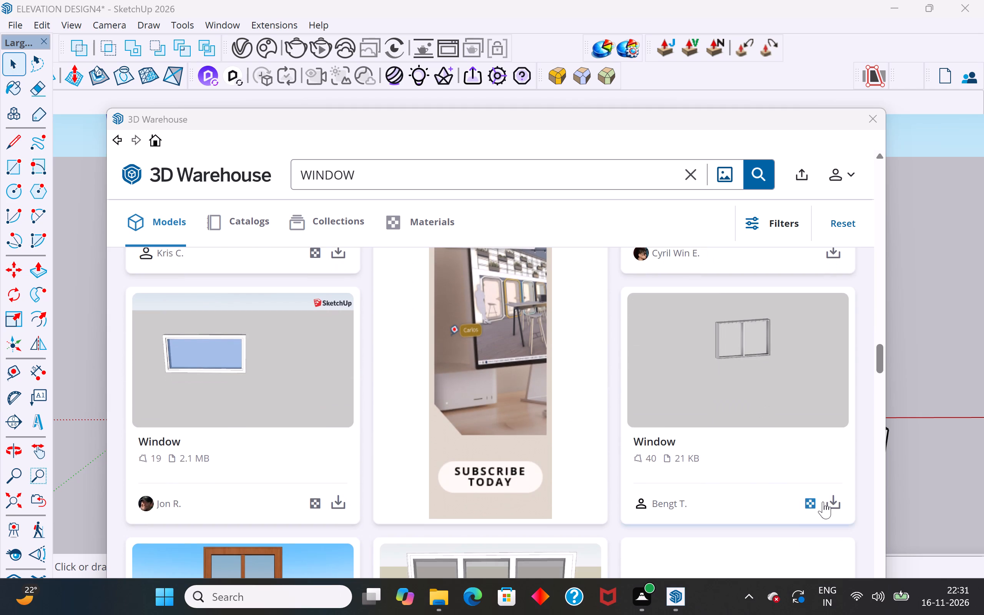
Try to download the two-pane 21 KB Window model, and decline the subscription offer with Maybe Later.
left_click(838, 500)
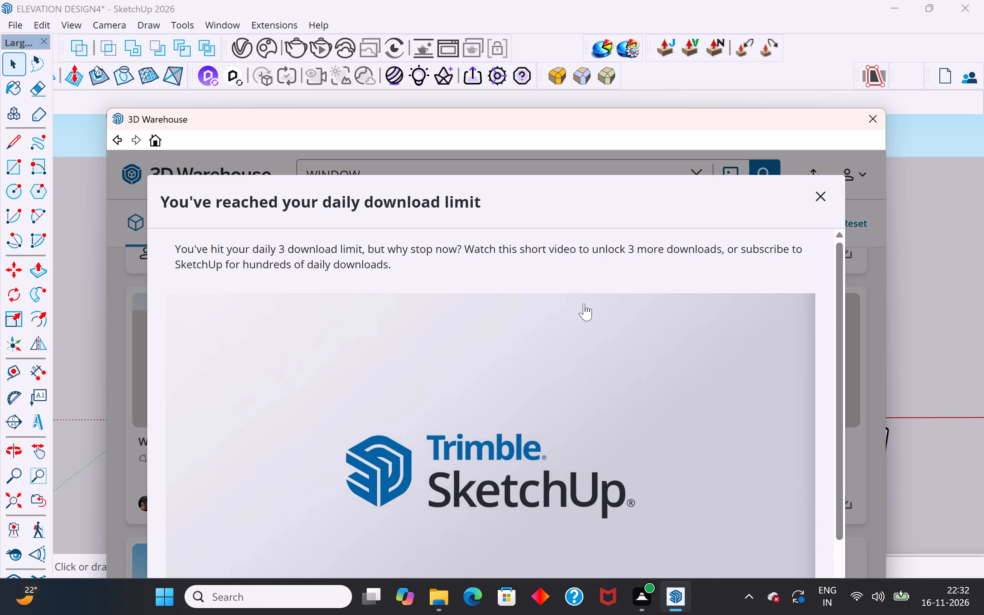
left_click(514, 561)
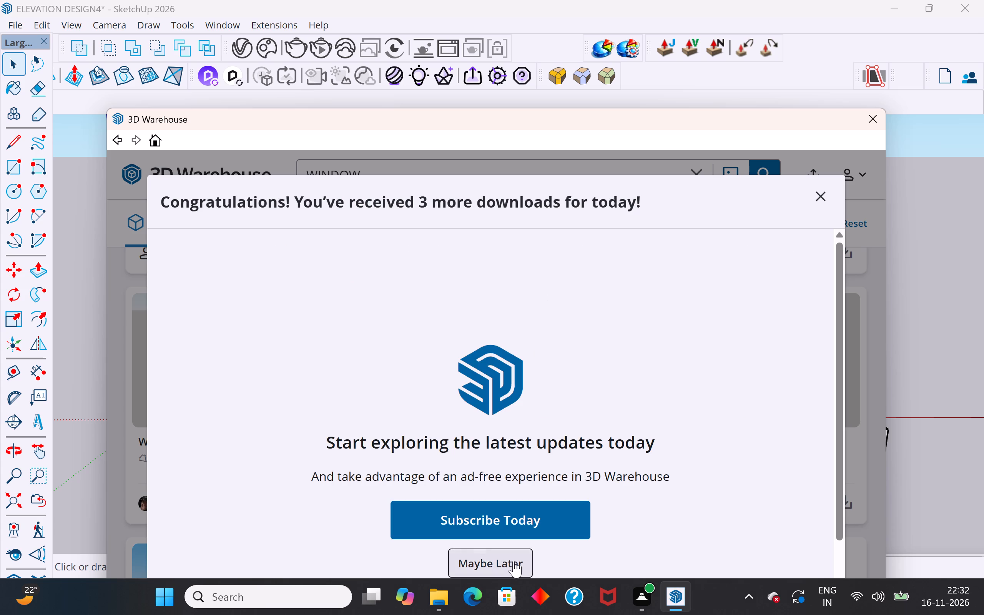
Look through more window models in the 3D Warehouse results for one suited to the roof-level room.
scroll(462, 405, "down", 3)
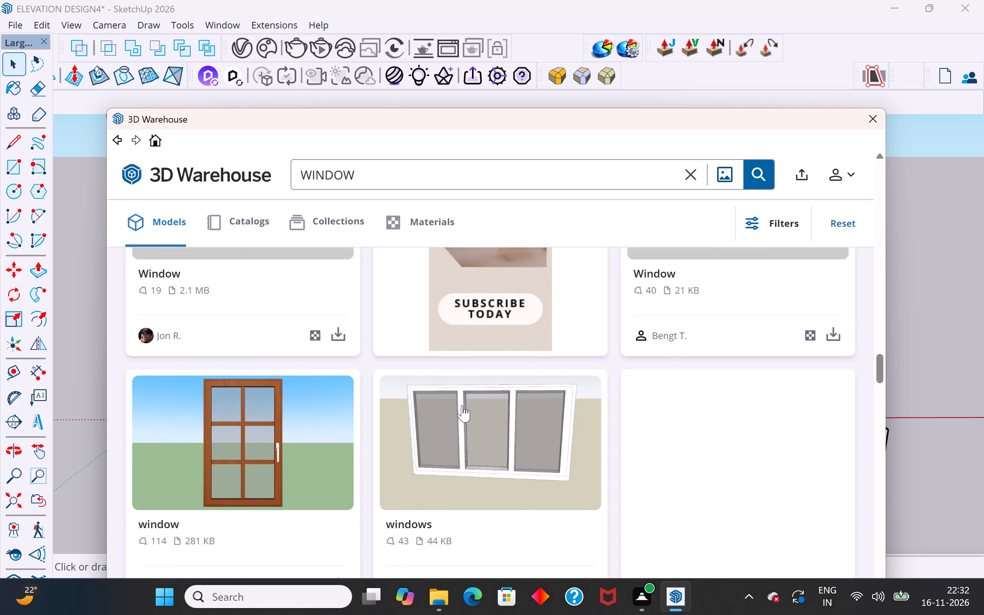
scroll(462, 405, "down", 2)
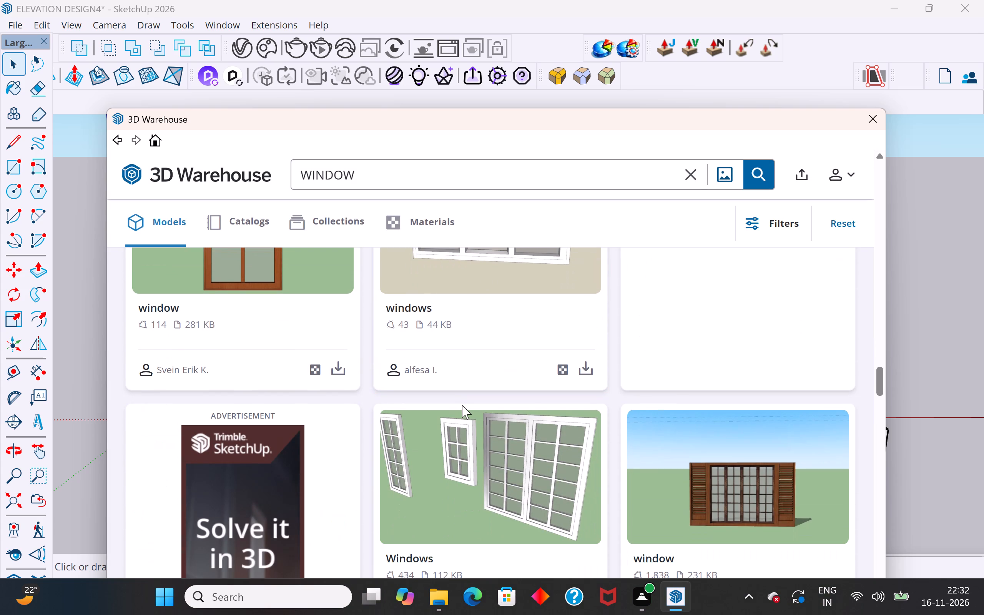
scroll(462, 405, "down", 4)
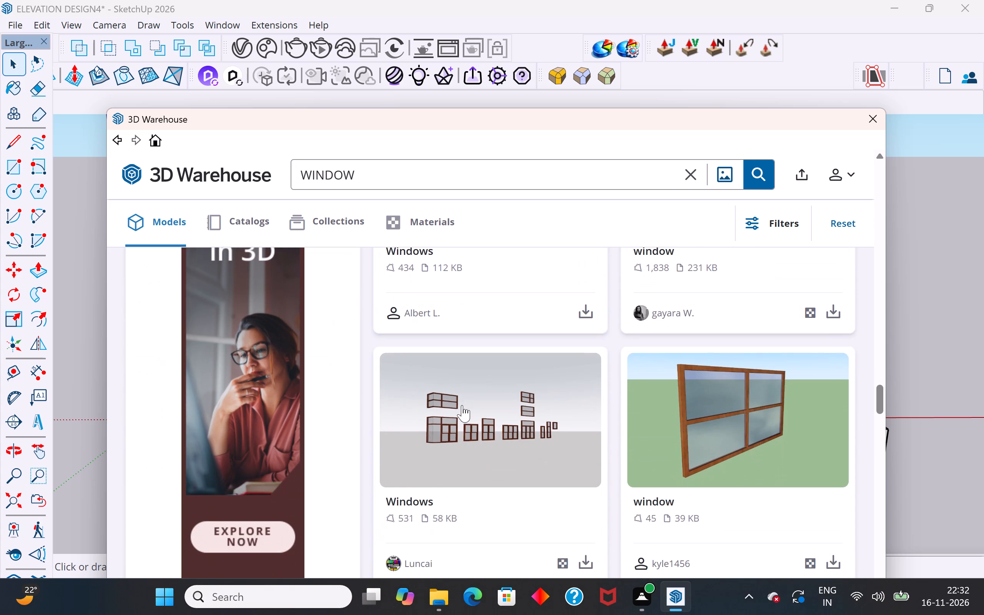
scroll(462, 405, "down", 3)
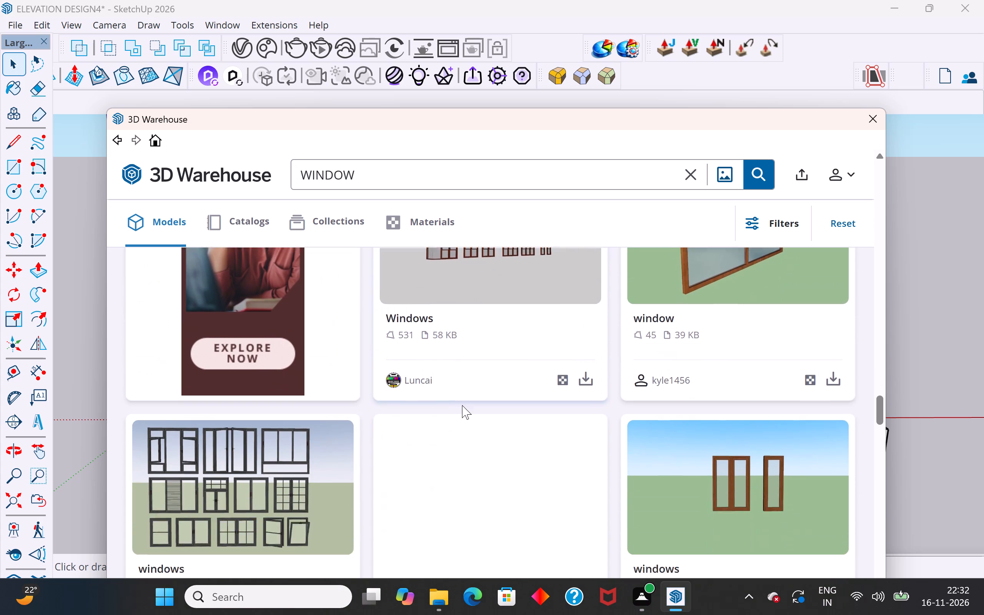
scroll(462, 405, "down", 7)
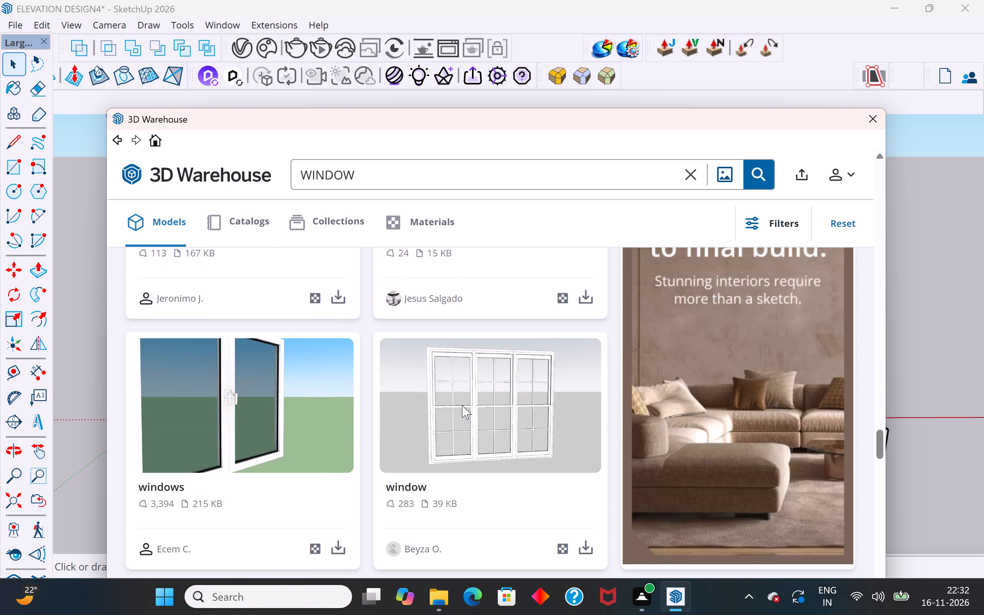
scroll(462, 405, "down", 5)
scroll(462, 405, "up", 1)
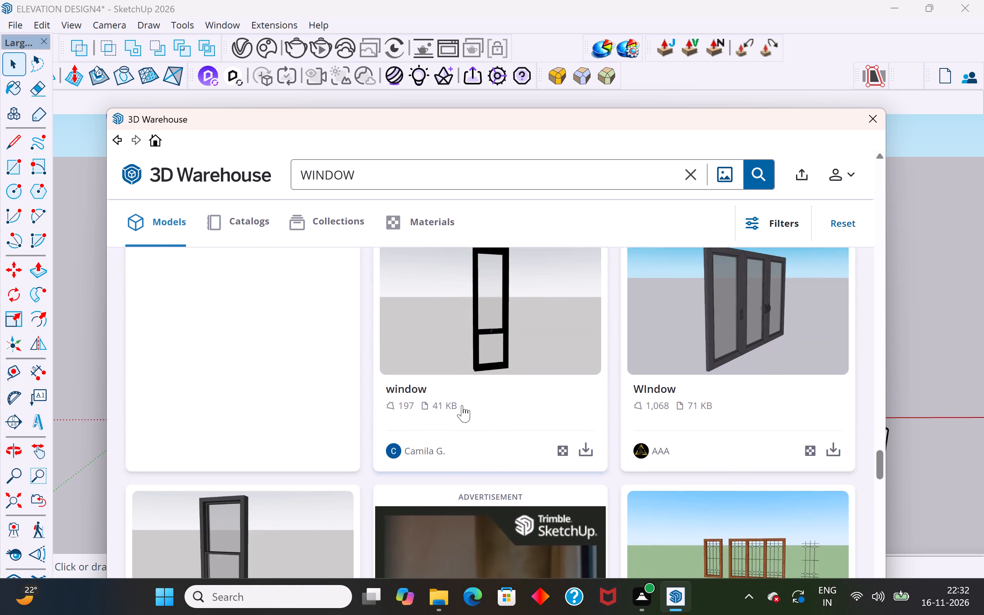
scroll(462, 405, "down", 2)
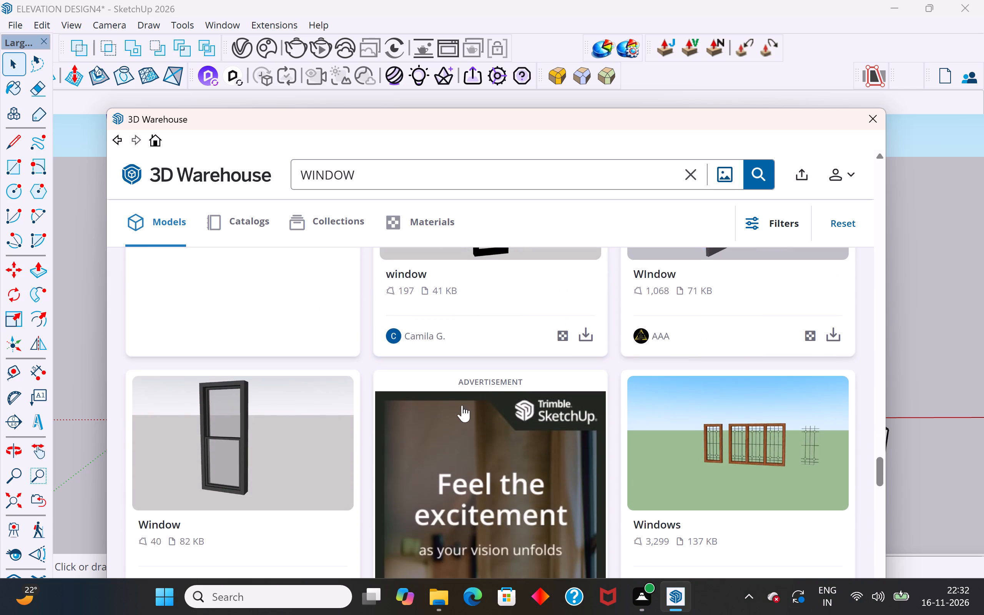
scroll(462, 405, "down", 11)
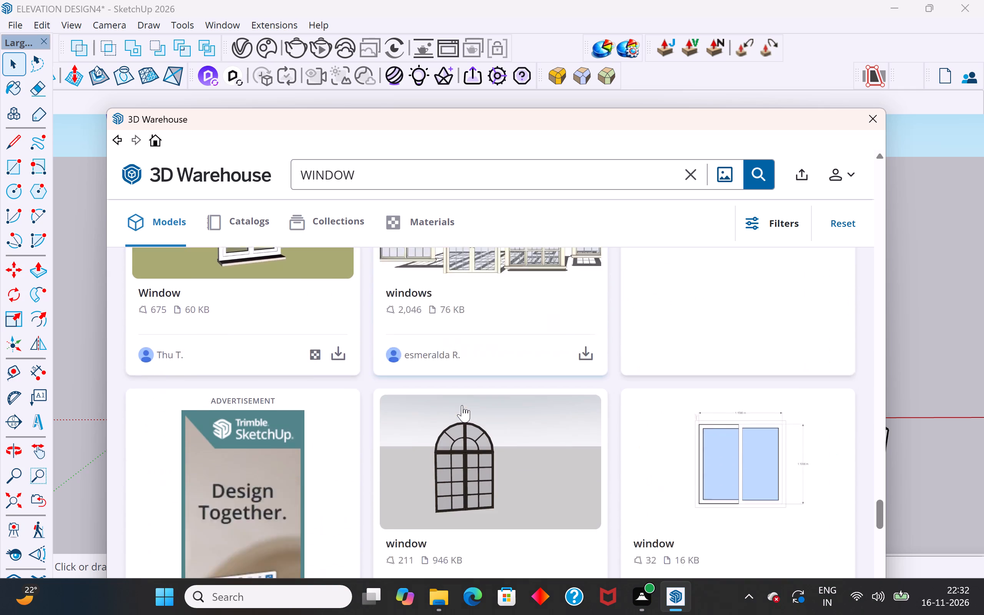
scroll(462, 405, "down", 3)
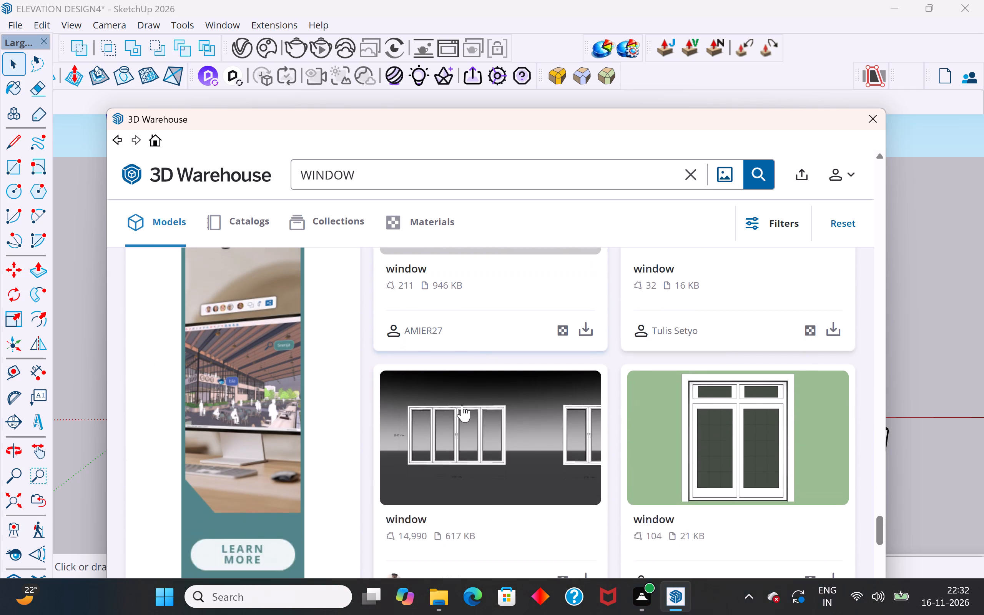
scroll(462, 405, "up", 10)
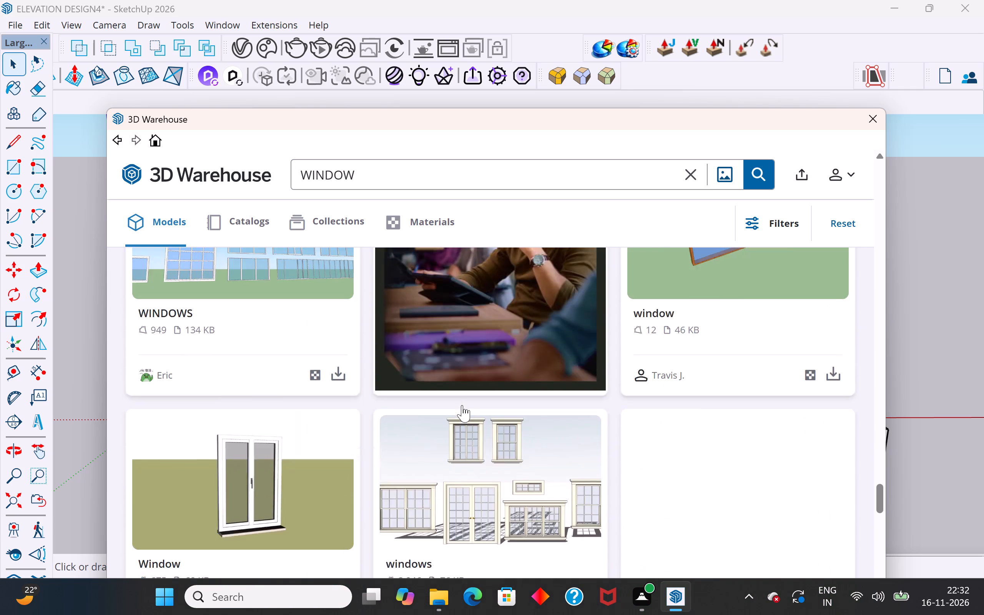
scroll(462, 405, "up", 20)
scroll(462, 405, "up", 8)
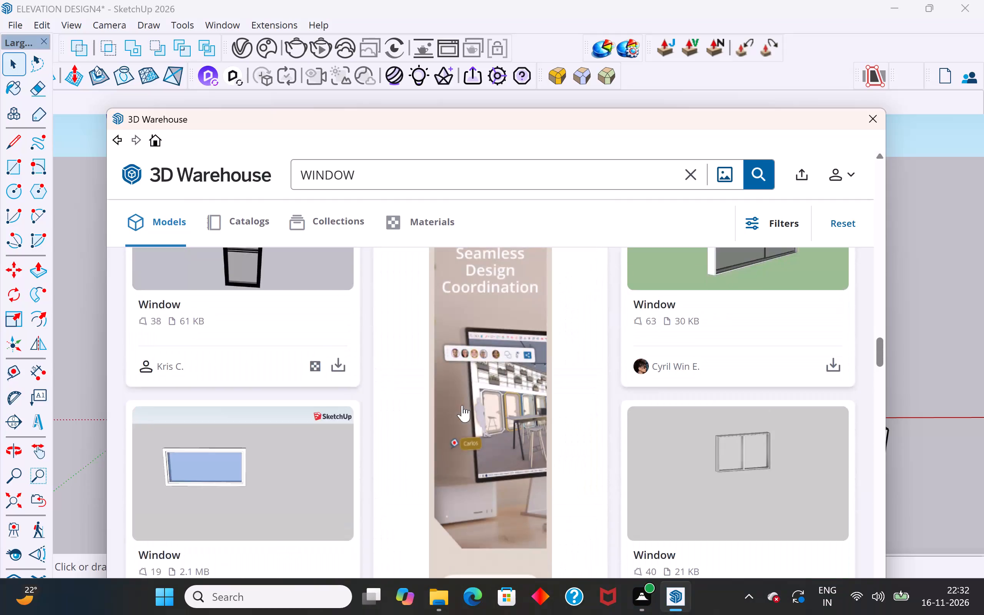
scroll(462, 405, "up", 20)
scroll(462, 405, "up", 8)
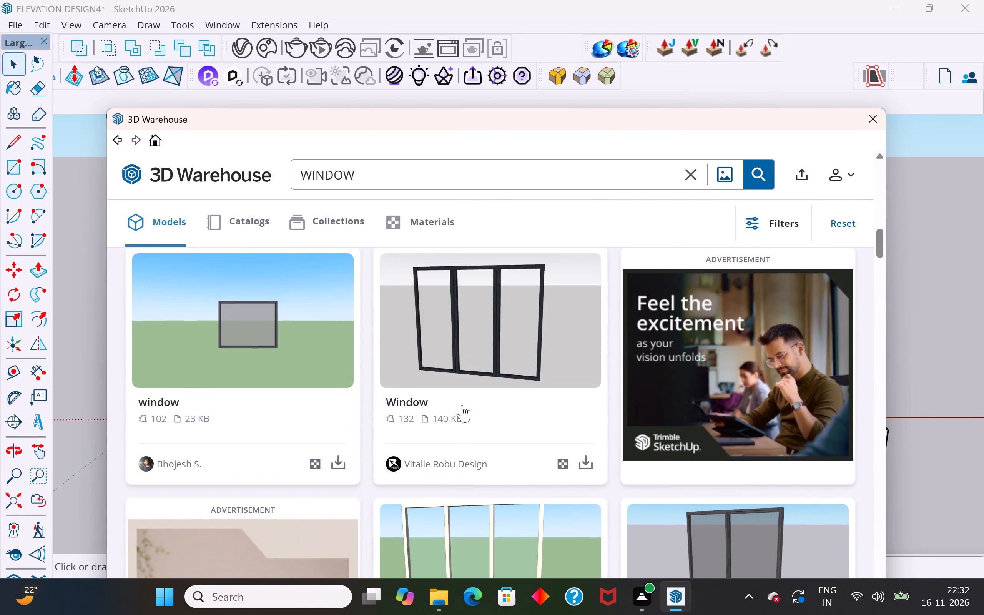
scroll(462, 405, "up", 17)
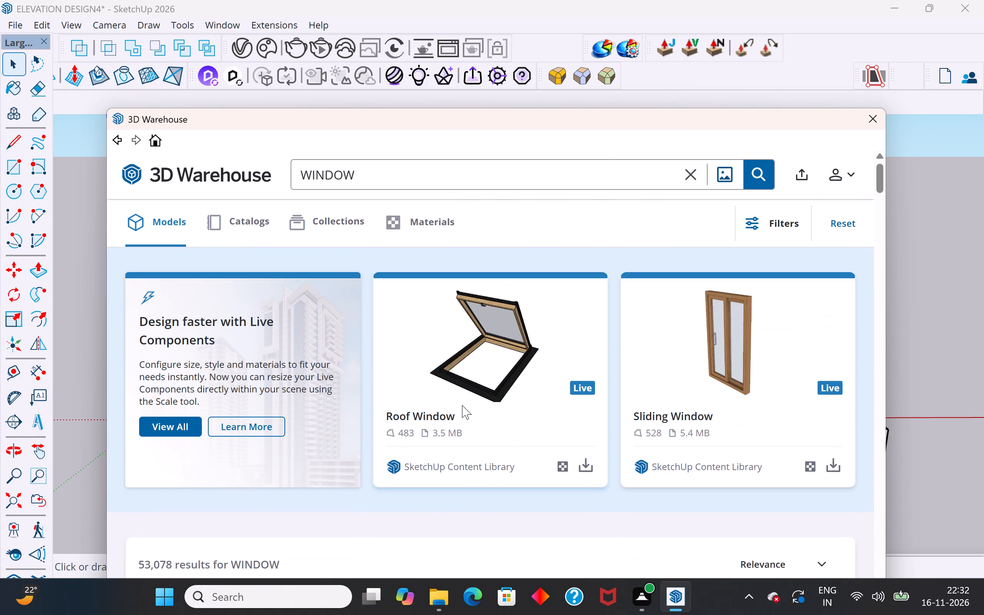
scroll(462, 405, "down", 7)
Download the two-pane 24 KB Window model from the search results straight into the house model.
scroll(462, 405, "up", 2)
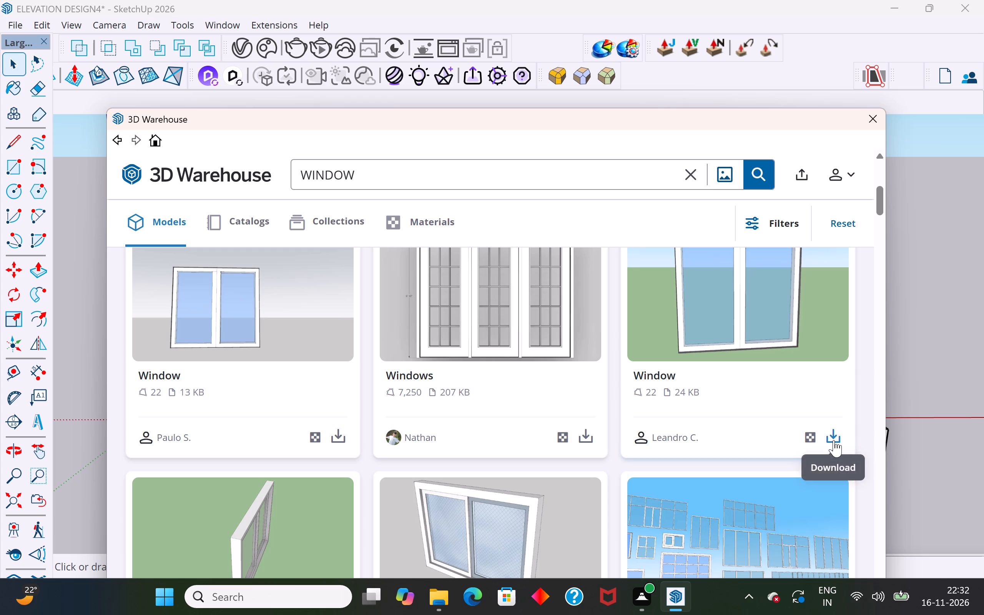
left_click(834, 440)
left_click(454, 397)
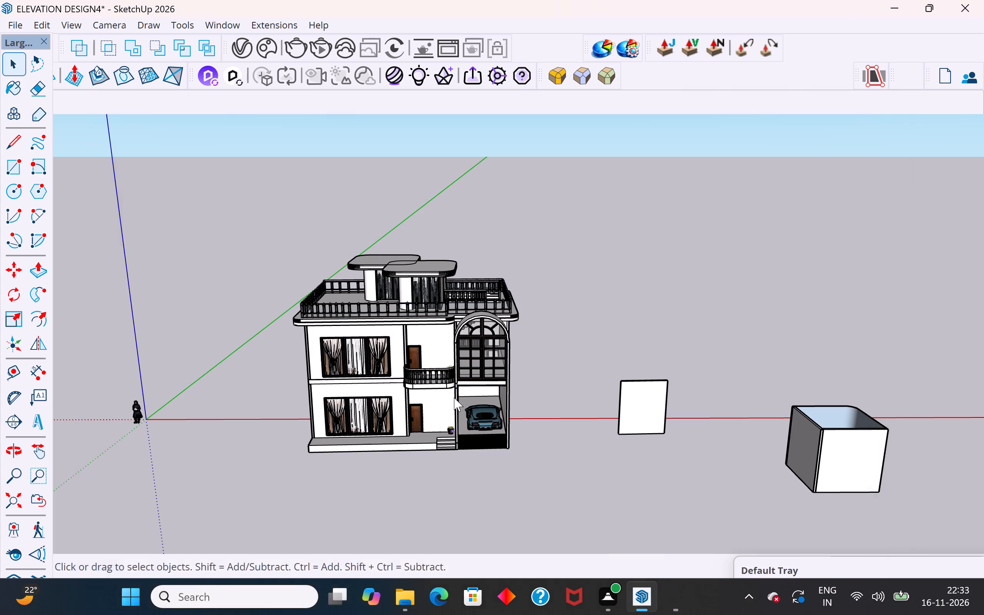
Place the downloaded window at the lower corner of the opening in the roof-level room's wall above the terrace.
scroll(530, 321, "up", 8)
middle_click_drag(530, 321, 238, 379)
scroll(465, 238, "up", 9)
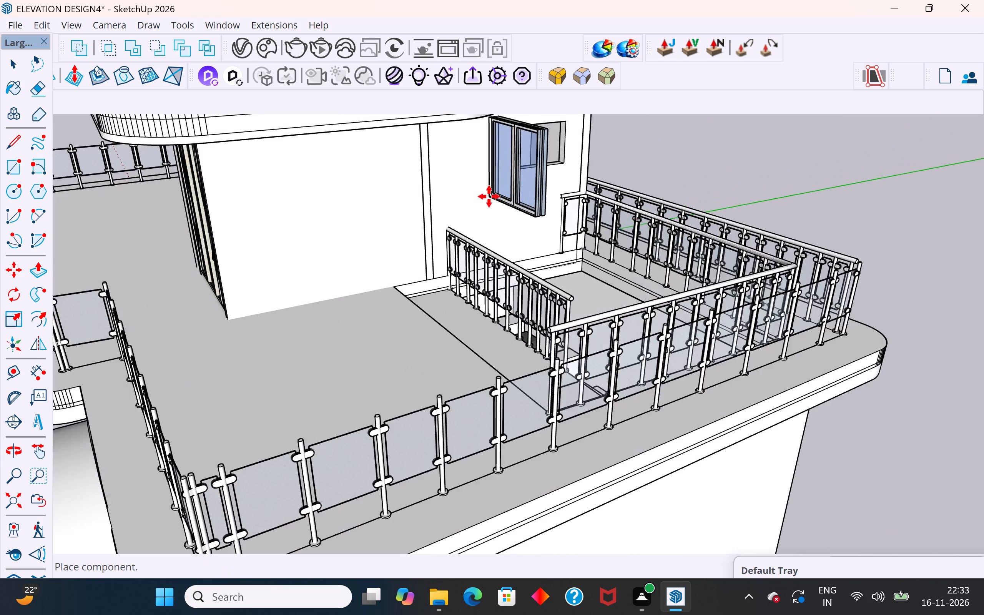
scroll(489, 196, "up", 14)
middle_click_drag(518, 167, 459, 191)
scroll(509, 314, "down", 7)
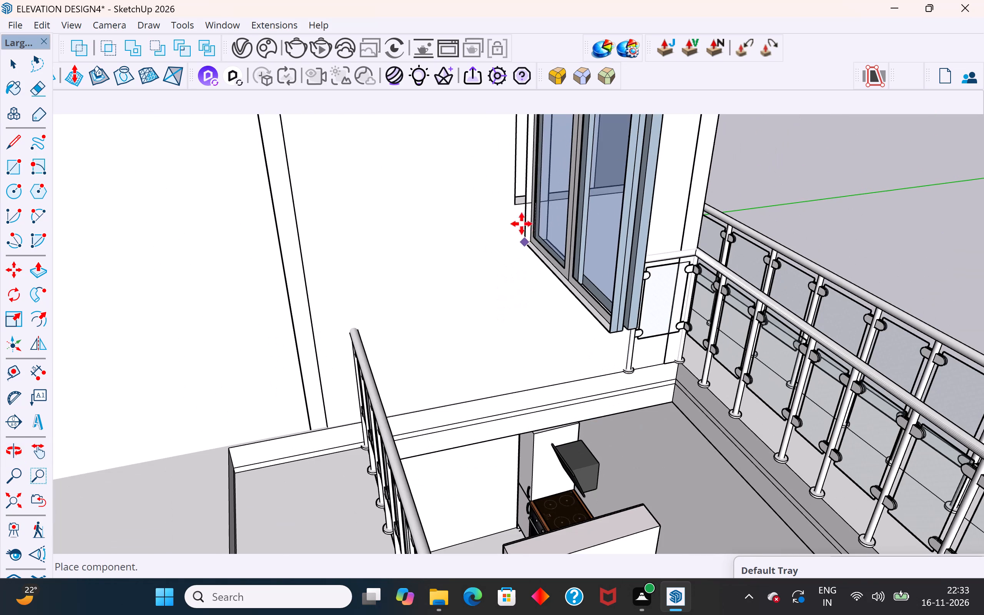
left_click(521, 202)
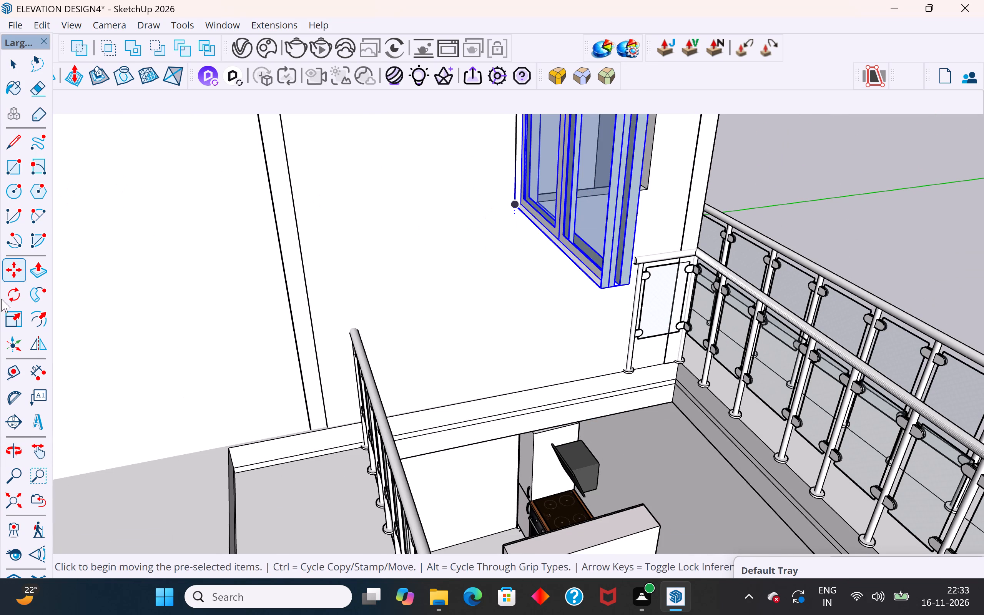
Rotate the placed window about its bottom corner so that it lies parallel to the wall with the opening.
left_click(15, 291)
middle_click_drag(445, 282, 0, 303)
scroll(443, 253, "up", 4)
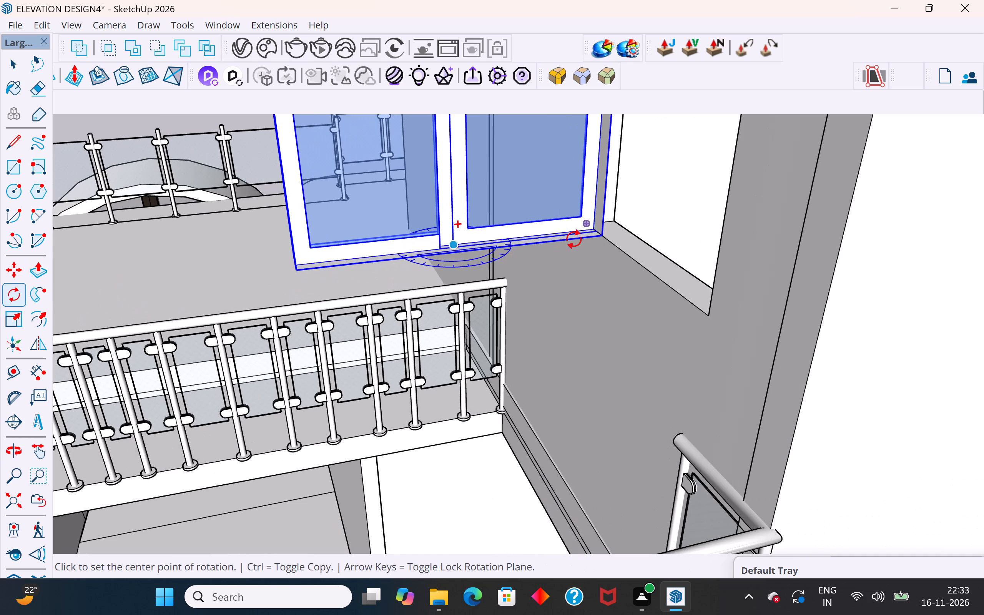
middle_click_drag(605, 239, 594, 285)
scroll(603, 238, "up", 4)
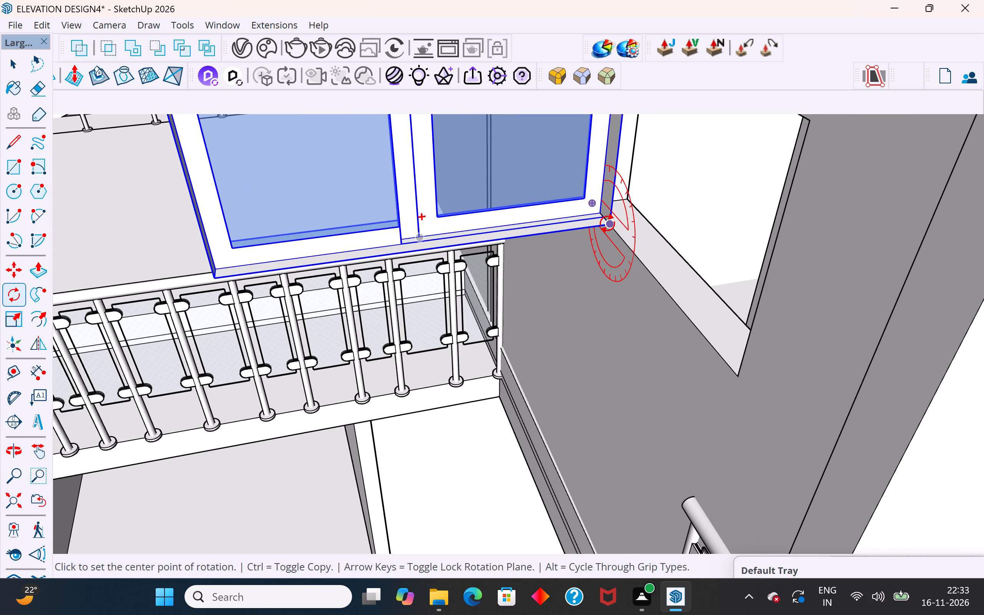
left_click(607, 223)
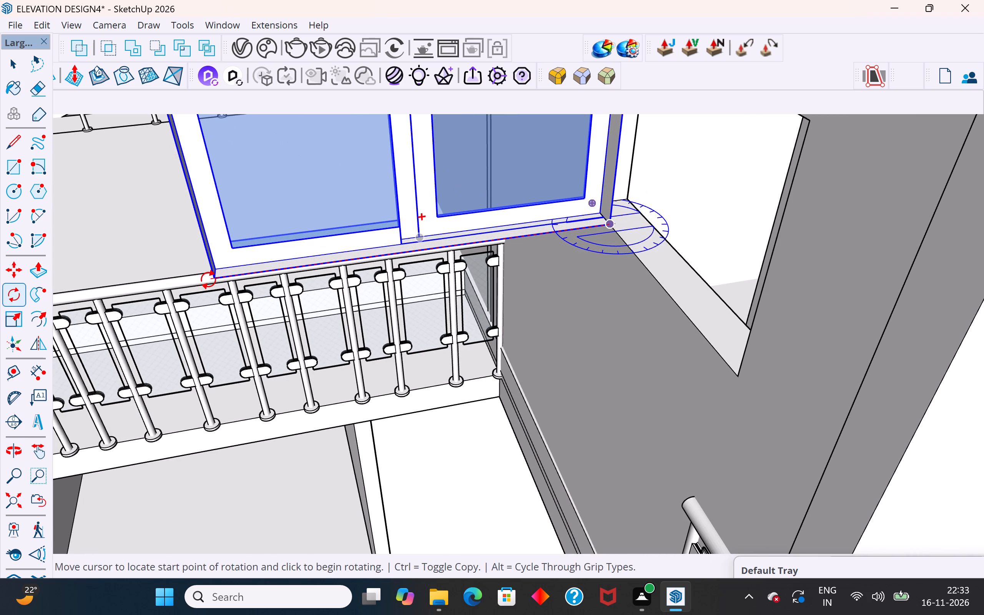
left_click(210, 279)
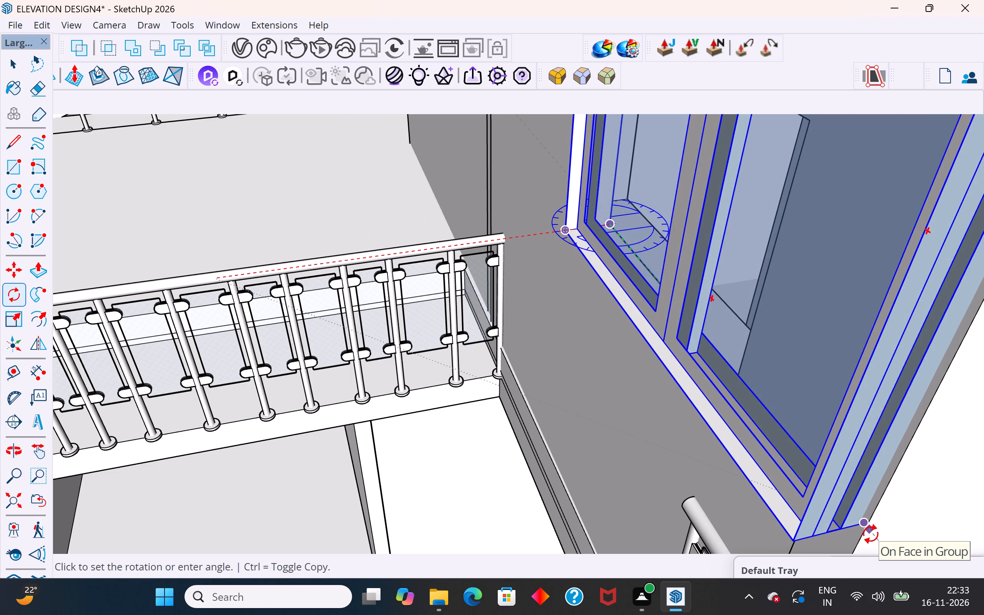
left_click(871, 534)
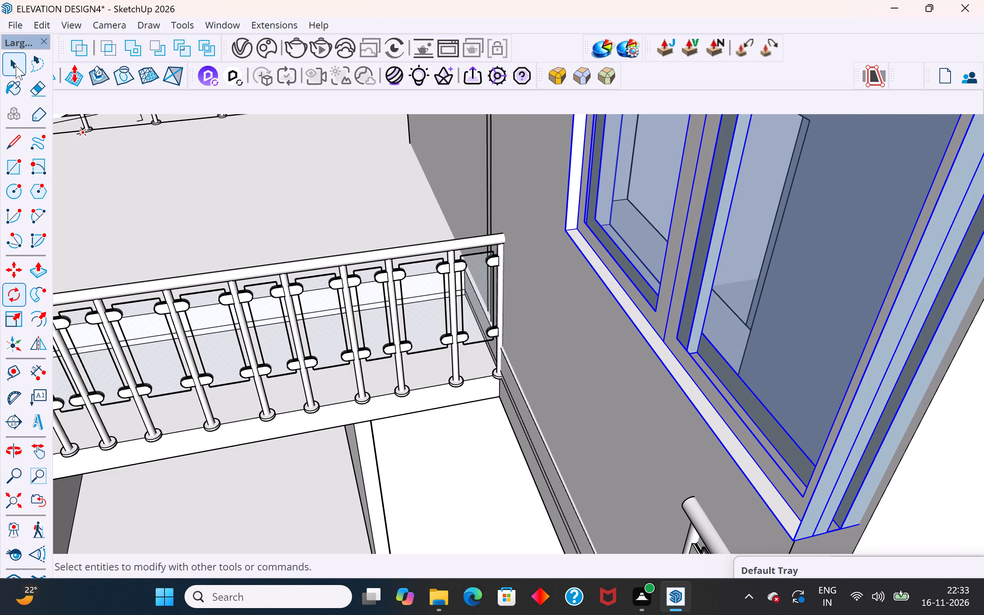
left_click(16, 66)
Move the rotated window by its bottom corner to the matching bottom corner of the wall opening.
scroll(424, 250, "down", 9)
middle_click_drag(491, 327, 756, 366)
scroll(485, 359, "down", 5)
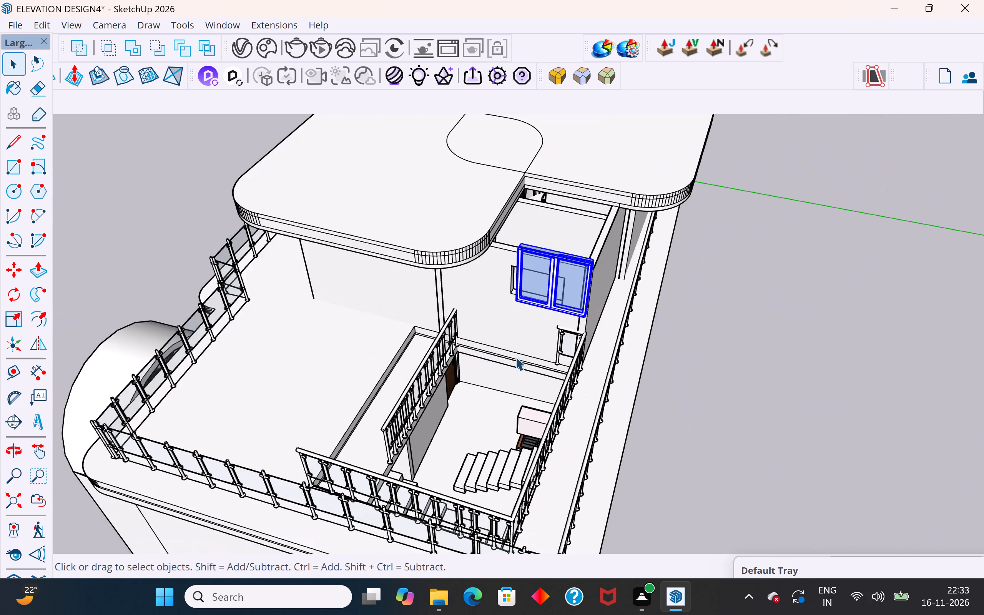
middle_click_drag(570, 336, 650, 253)
scroll(539, 271, "up", 16)
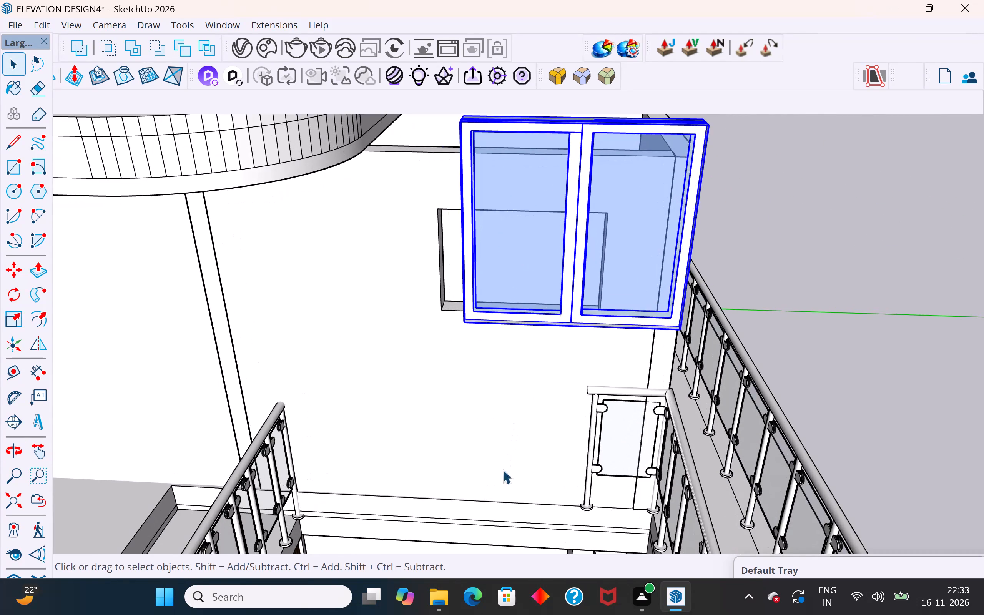
scroll(498, 492, "down", 5)
middle_click_drag(537, 457, 590, 404)
scroll(597, 321, "up", 8)
middle_click_drag(569, 283, 640, 248)
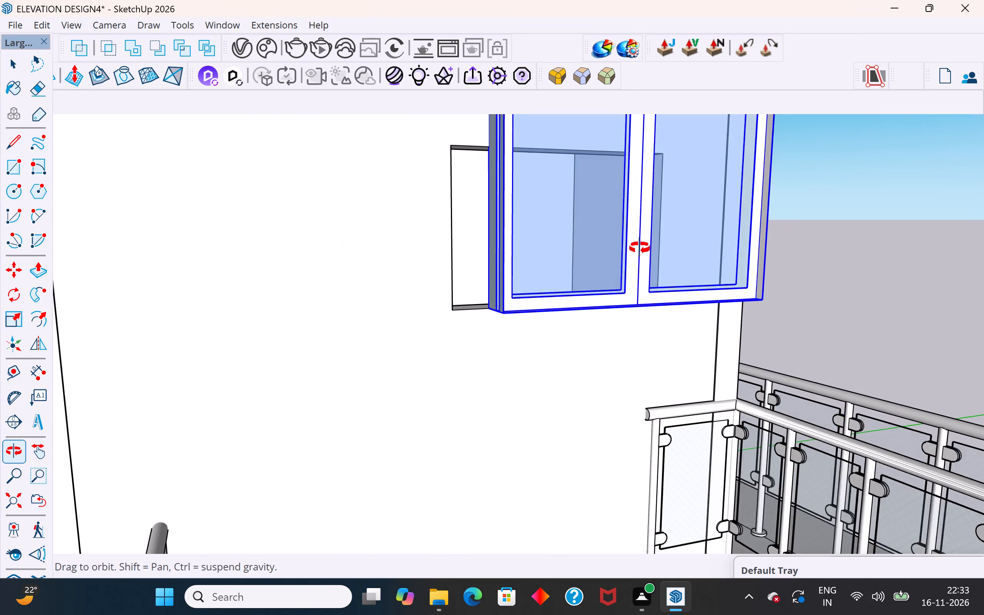
middle_click_drag(640, 248, 681, 222)
scroll(519, 294, "up", 4)
left_click(519, 293)
scroll(467, 317, "up", 8)
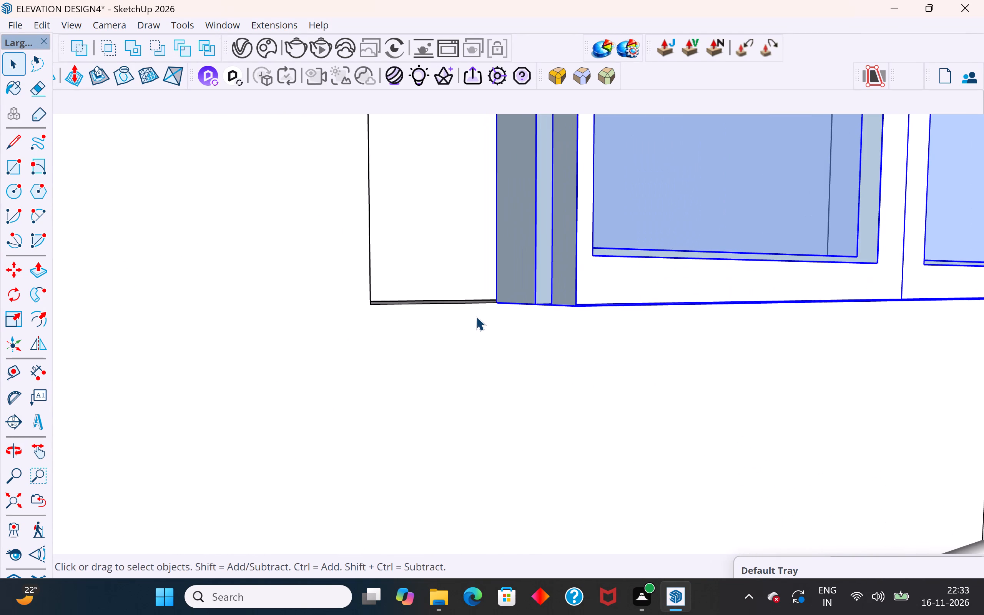
key("m")
left_click(492, 301)
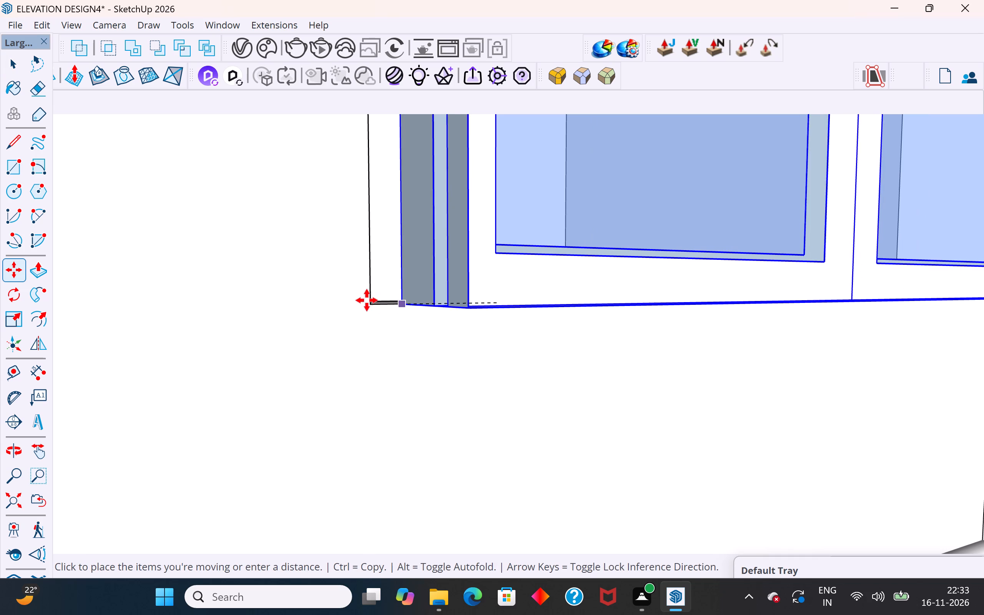
left_click(367, 300)
Scale the window down in width and height together about its centre, towards the size of the wall opening.
scroll(386, 488, "down", 17)
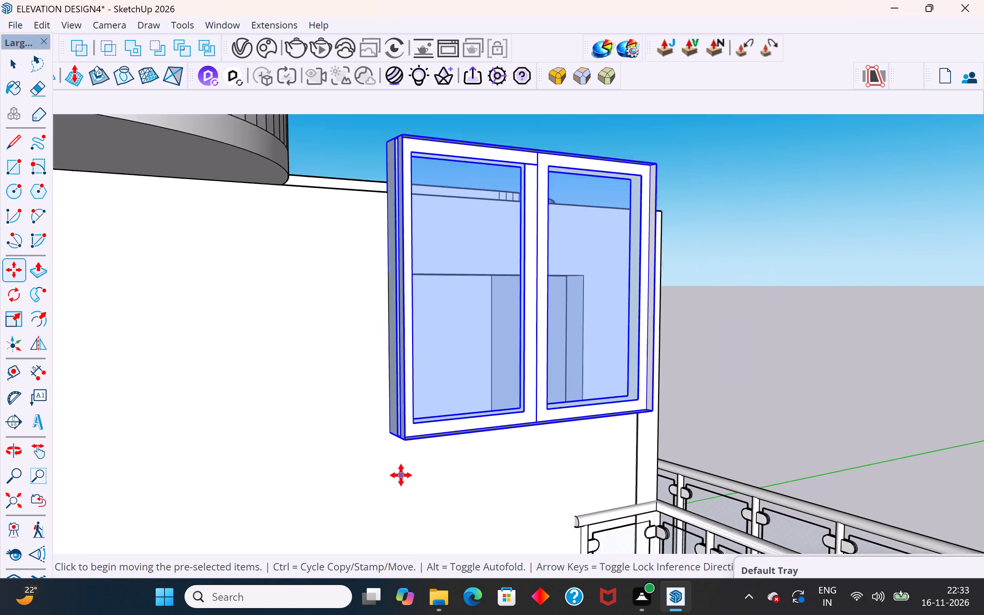
scroll(401, 475, "down", 1)
middle_click_drag(502, 415, 463, 411)
key("s")
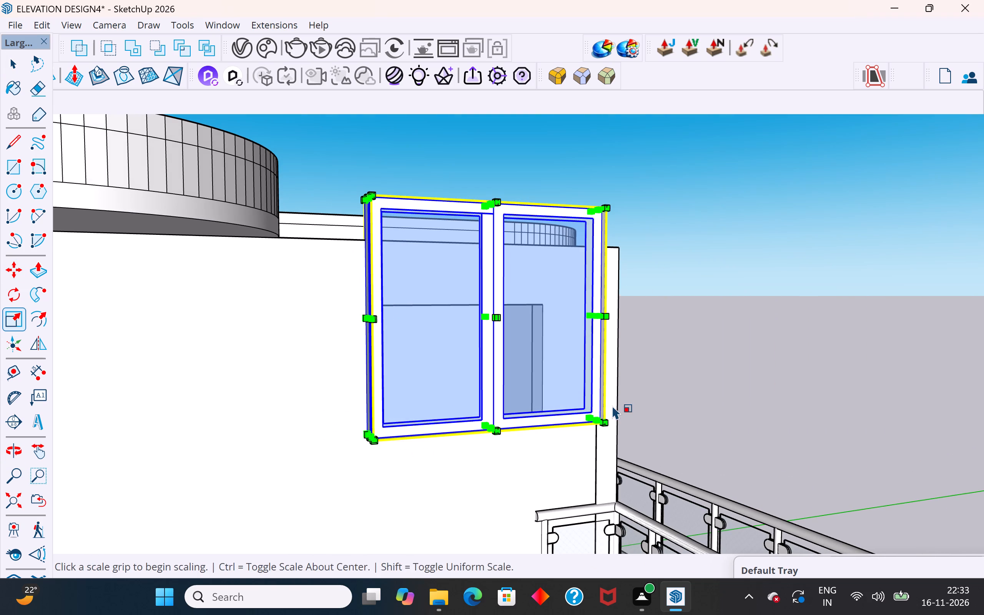
middle_click_drag(609, 411, 543, 454)
scroll(579, 461, "up", 4)
middle_click_drag(590, 458, 455, 471)
scroll(436, 478, "down", 5)
scroll(383, 482, "up", 4)
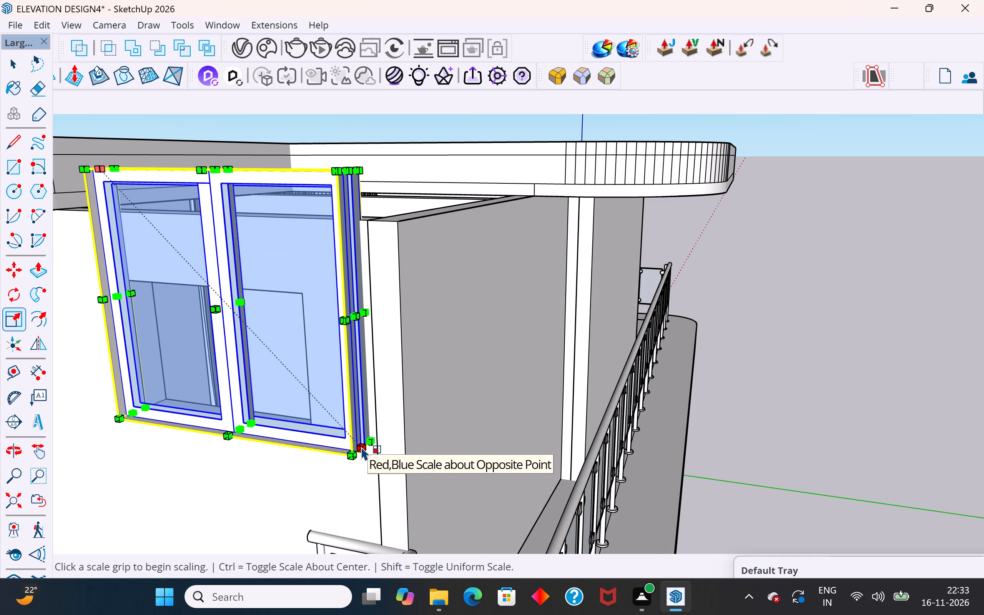
left_click_drag(361, 447, 321, 416, "ctrl")
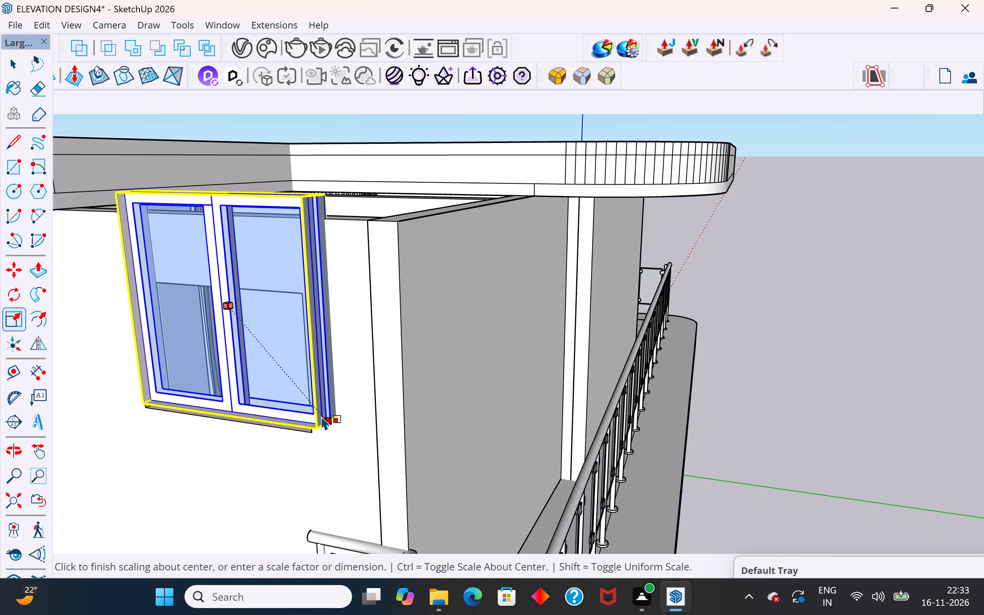
left_click_drag(321, 416, 312, 411, "ctrl")
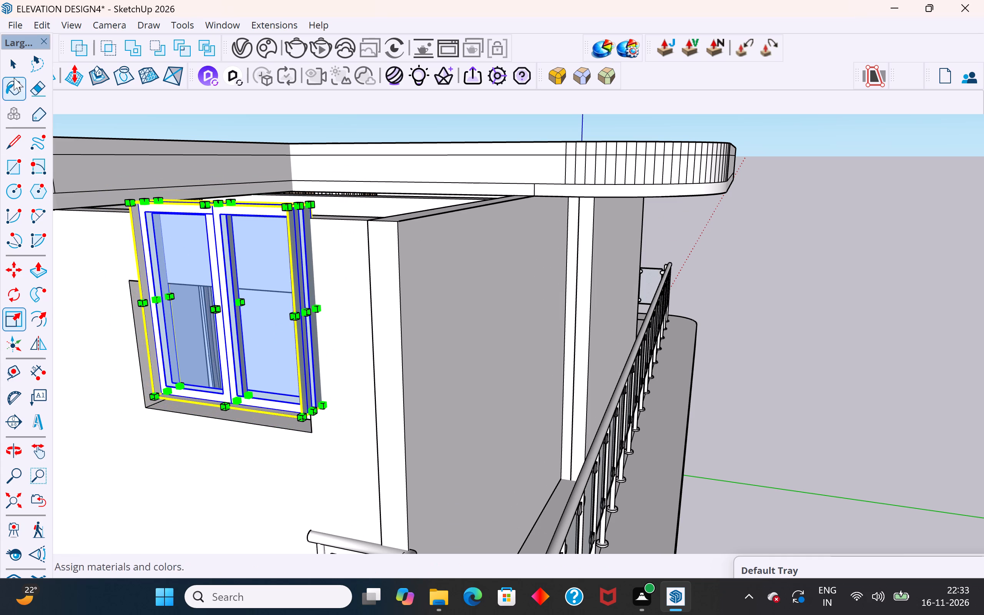
left_click(15, 66)
left_click(255, 121)
Move the scaled window by its outer bottom corner onto the matching outer bottom corner of the roof-level wall opening.
scroll(512, 223, "down", 4)
middle_click_drag(532, 242, 638, 216)
scroll(490, 249, "up", 9)
left_click(469, 310)
scroll(429, 349, "up", 6)
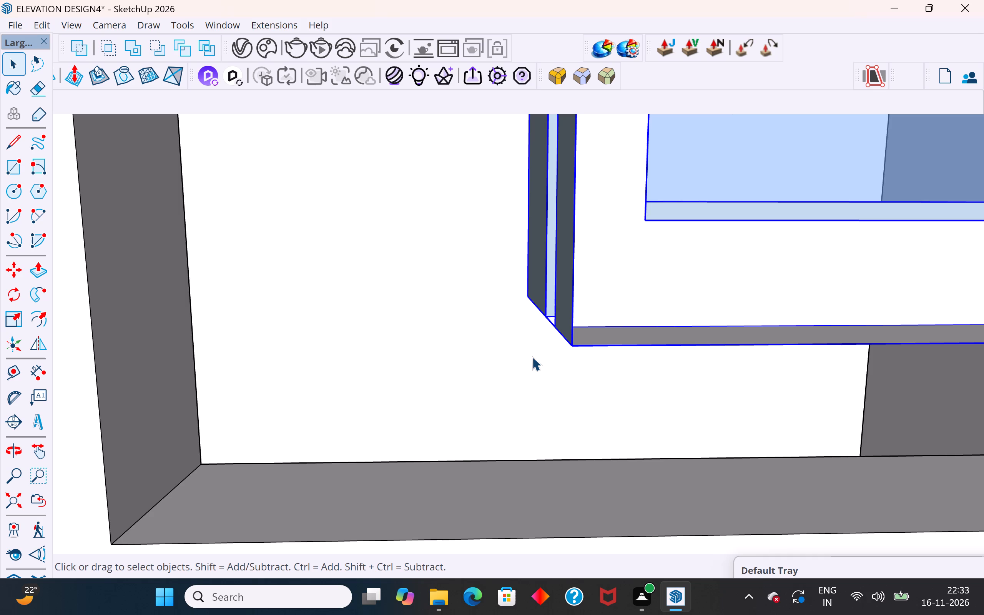
key("m")
left_click(570, 344)
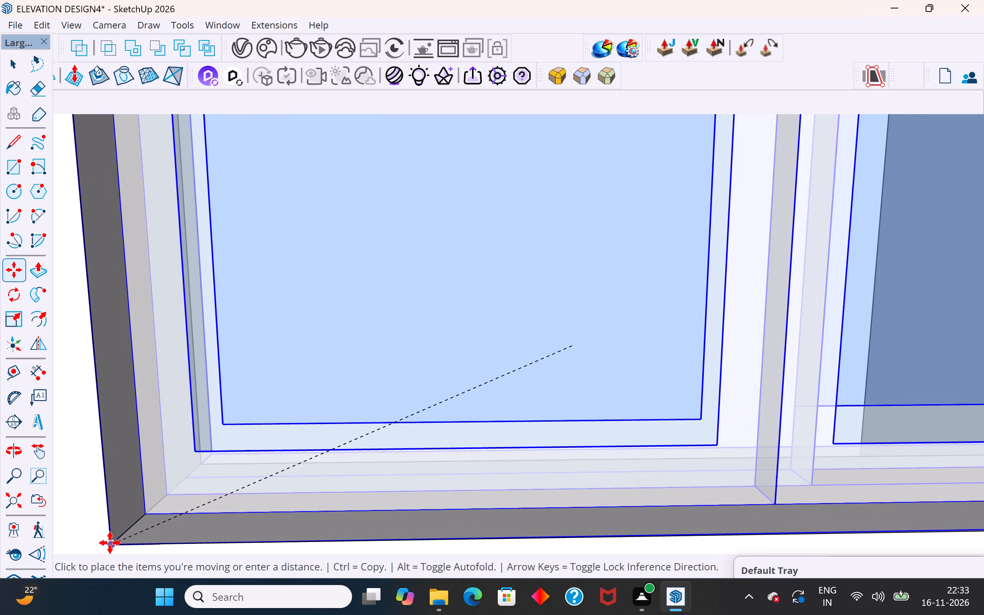
left_click(110, 543)
scroll(138, 519, "down", 2)
scroll(144, 515, "up", 4)
scroll(365, 378, "down", 5)
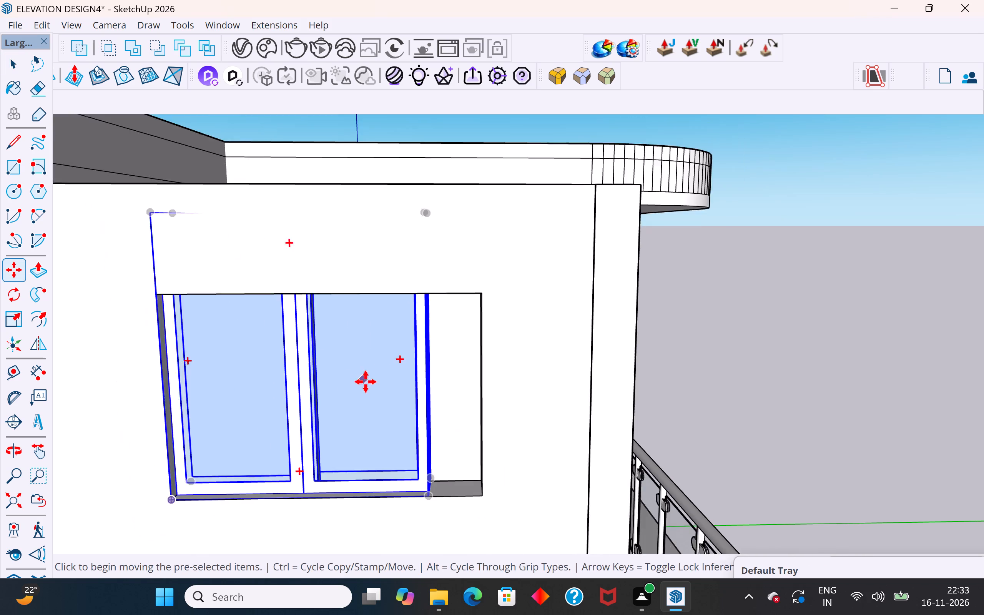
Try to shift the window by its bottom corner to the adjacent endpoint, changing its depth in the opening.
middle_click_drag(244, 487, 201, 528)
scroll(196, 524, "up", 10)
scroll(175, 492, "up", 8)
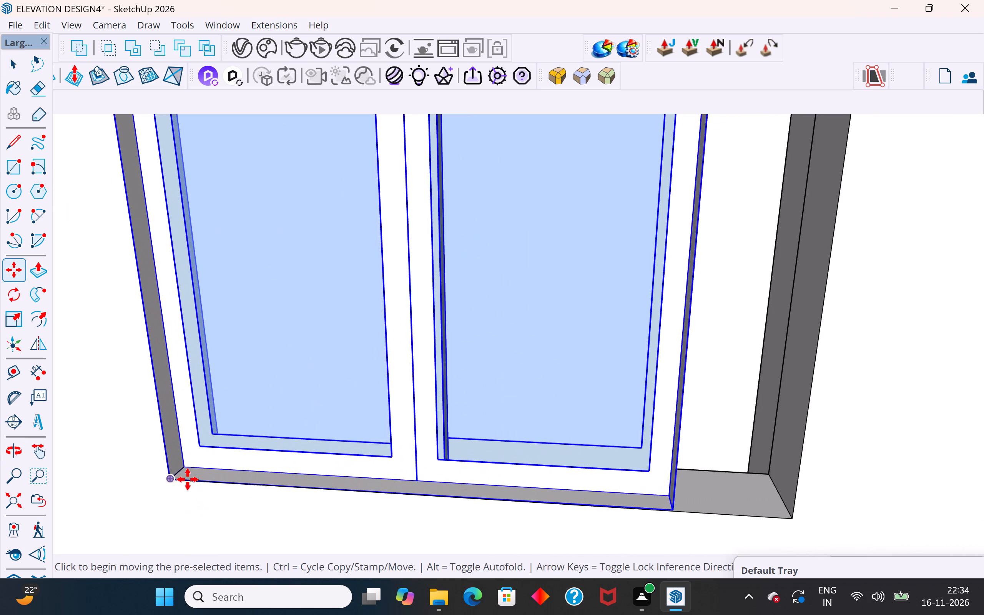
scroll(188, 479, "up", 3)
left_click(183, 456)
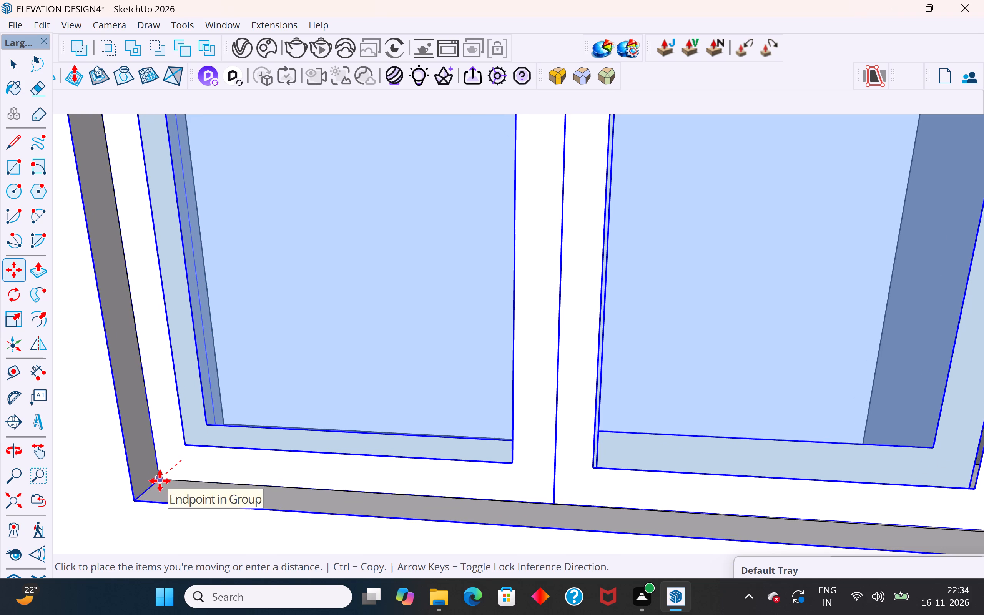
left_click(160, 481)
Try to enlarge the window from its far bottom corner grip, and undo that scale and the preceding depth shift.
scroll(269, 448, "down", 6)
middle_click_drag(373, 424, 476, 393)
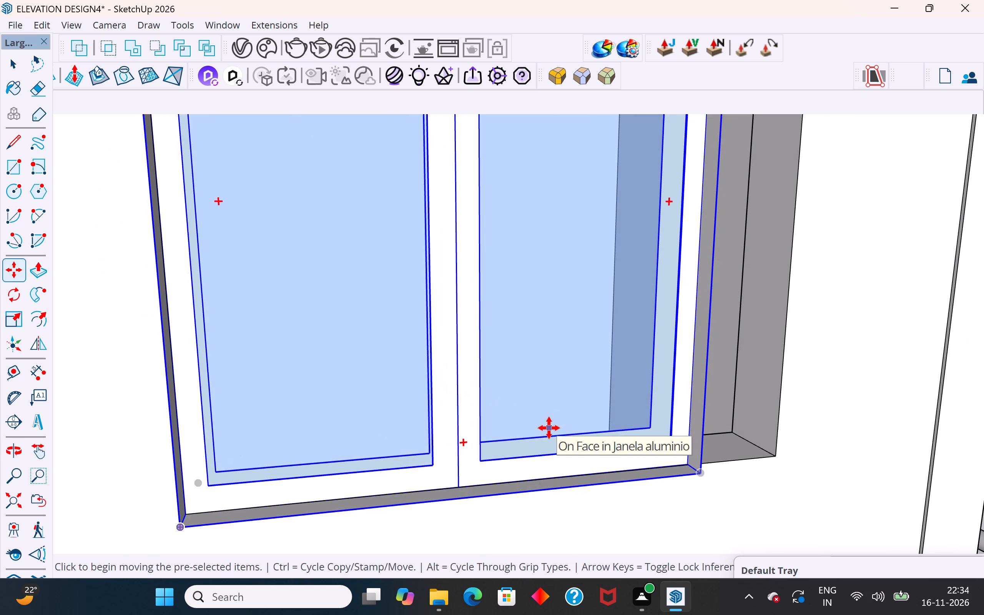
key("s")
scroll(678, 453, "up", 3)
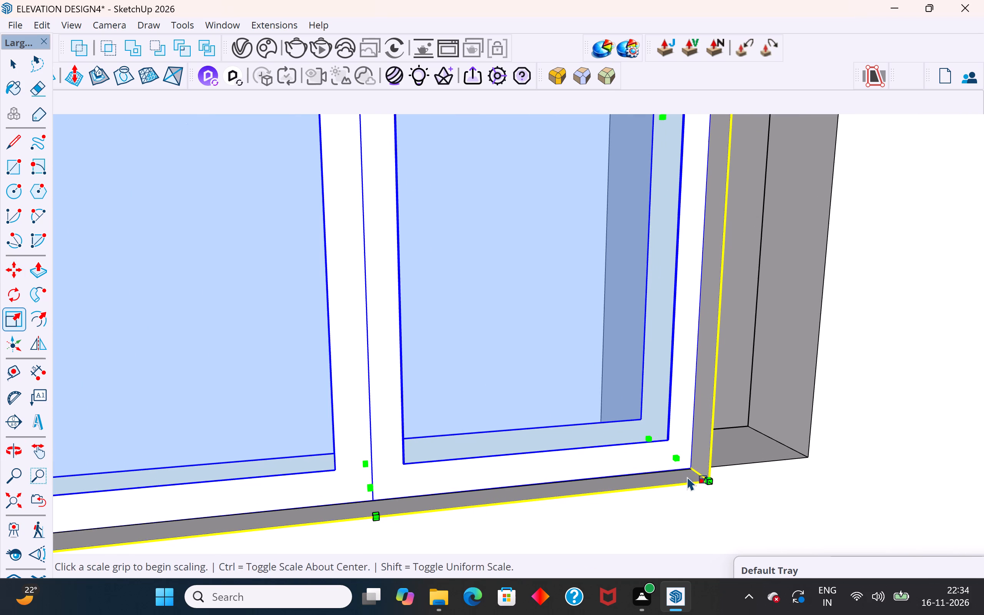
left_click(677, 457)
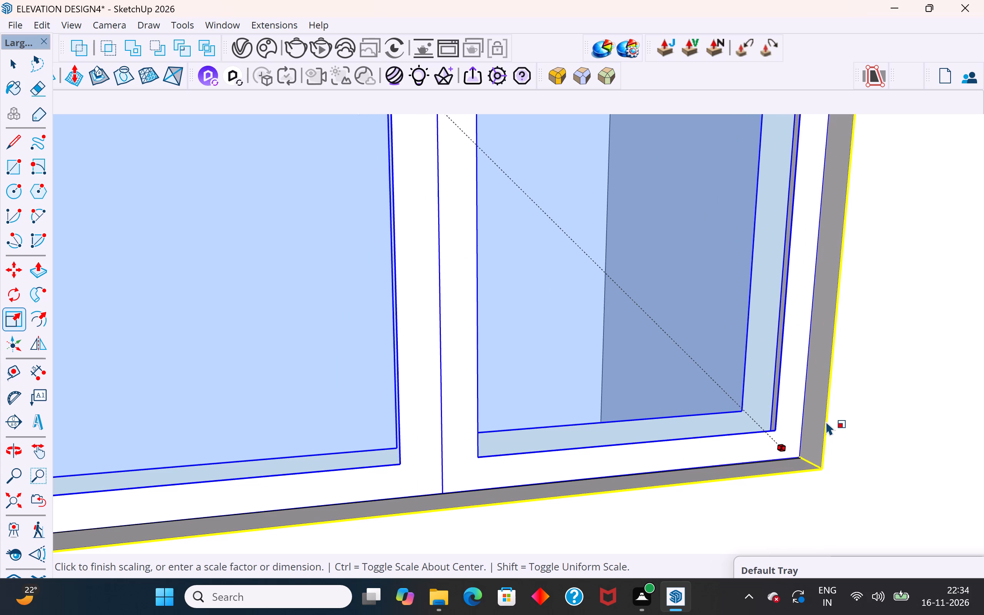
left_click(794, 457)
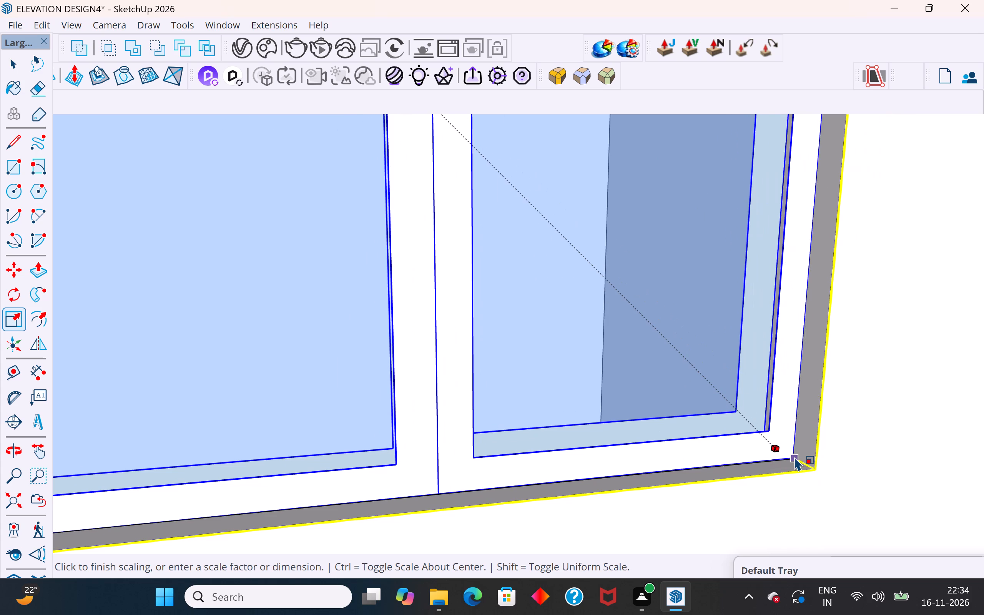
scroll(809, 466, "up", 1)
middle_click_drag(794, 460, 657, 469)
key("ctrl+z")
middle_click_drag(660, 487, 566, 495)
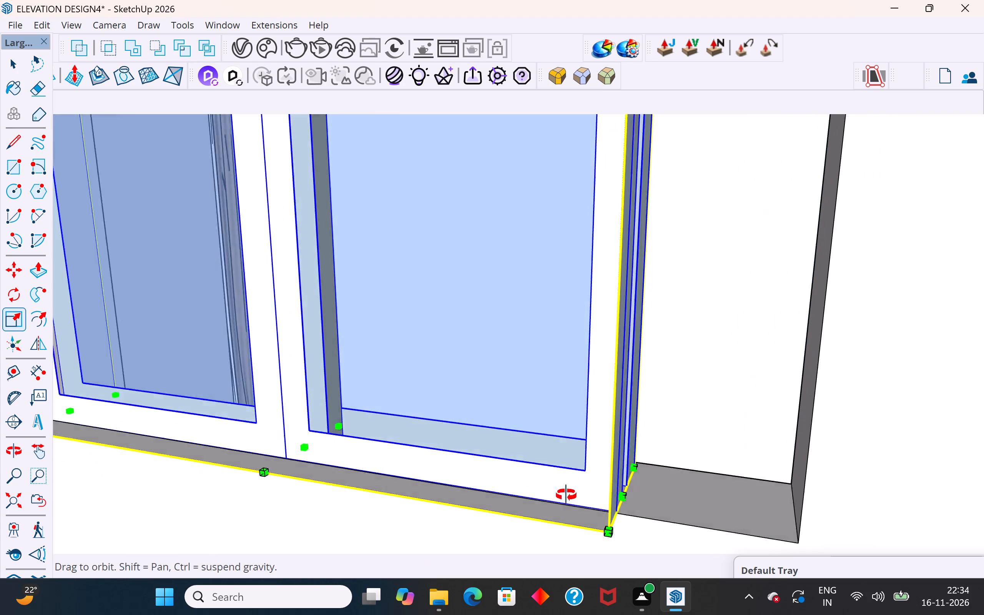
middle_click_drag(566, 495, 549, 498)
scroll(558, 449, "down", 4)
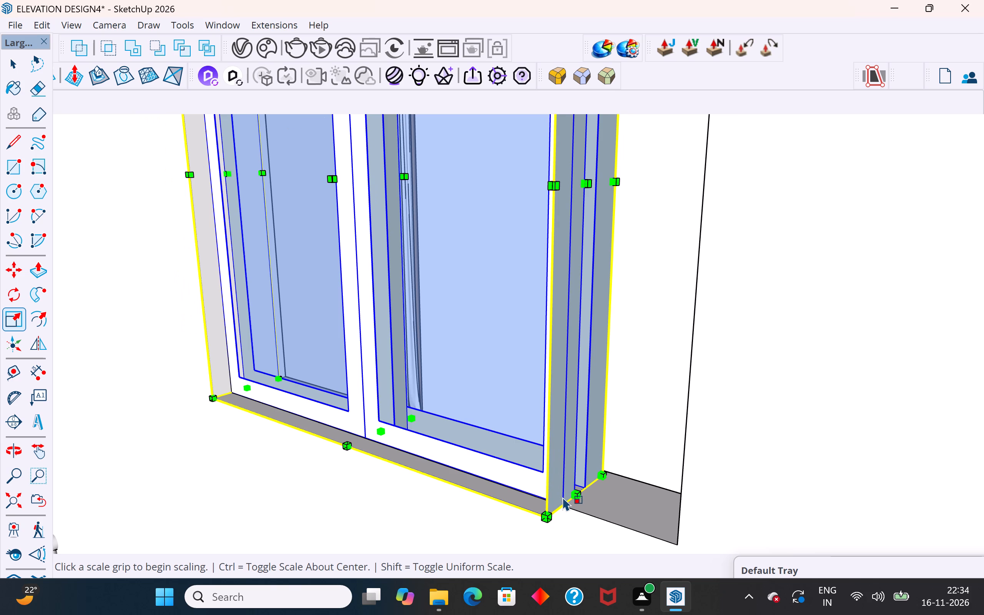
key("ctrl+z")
Scale the window up diagonally from its far bottom corner to reach the far bottom corner of the opening.
left_click(590, 481)
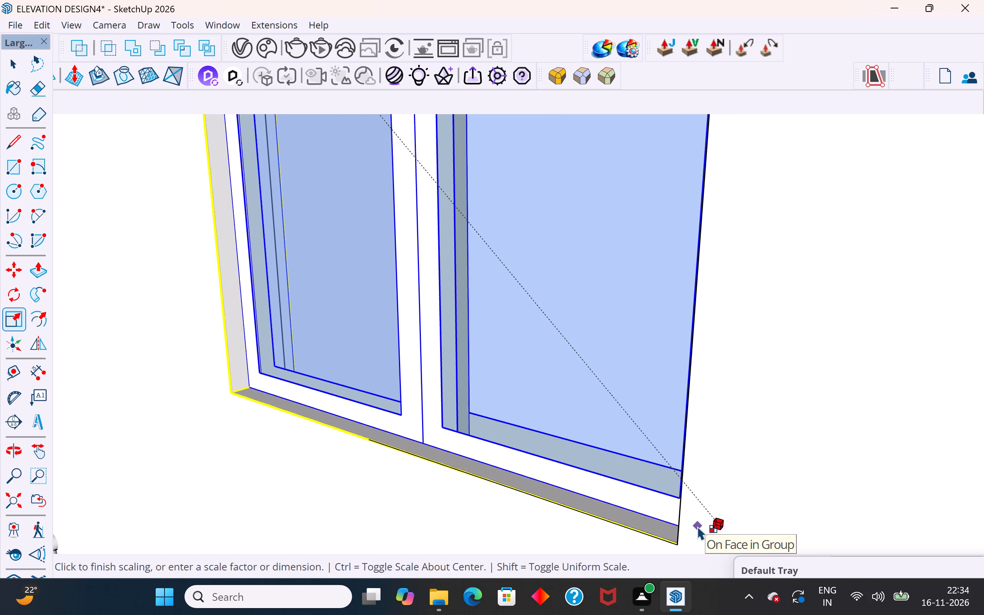
left_click(681, 523)
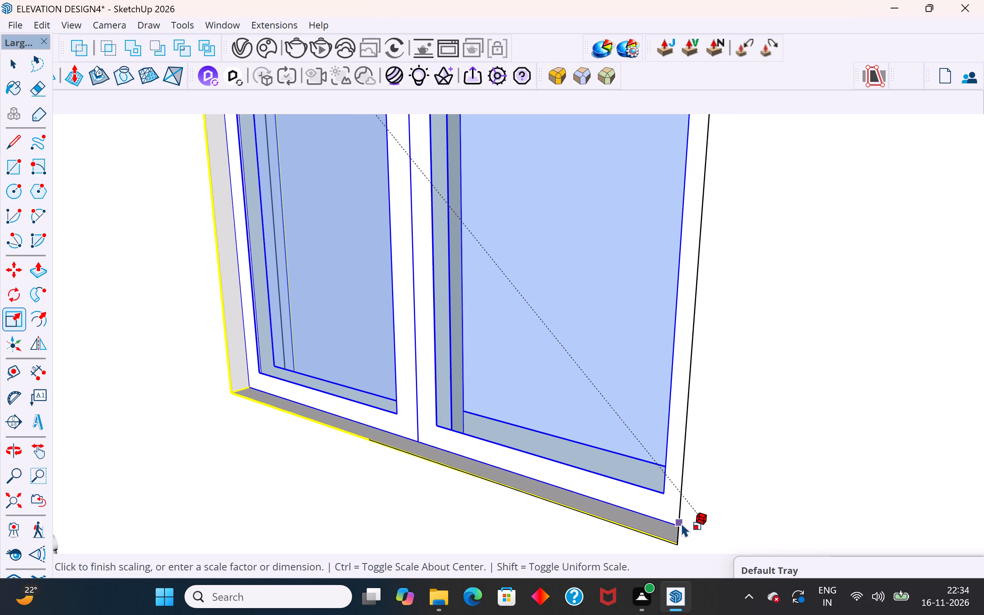
Reduce the window's height from its top middle grip down to the upper edge of the opening, and deselect it.
scroll(714, 498, "down", 10)
middle_click_drag(721, 482, 738, 435)
scroll(550, 565, "down", 5)
scroll(566, 436, "down", 5)
middle_click_drag(560, 427, 554, 346)
scroll(554, 346, "down", 3)
scroll(553, 224, "up", 2)
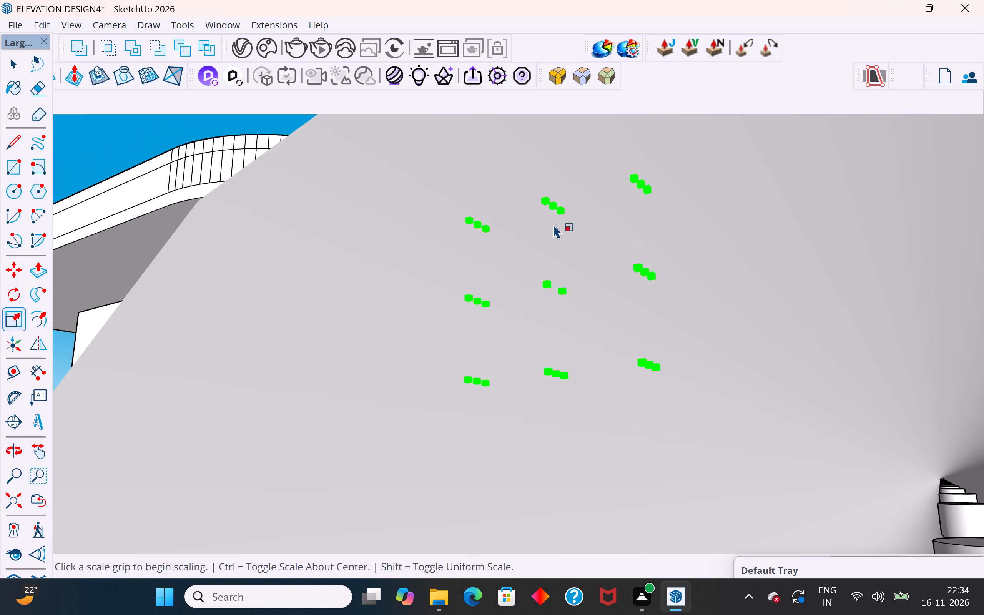
middle_click_drag(589, 329, 632, 393)
scroll(571, 509, "down", 6)
scroll(544, 427, "down", 4)
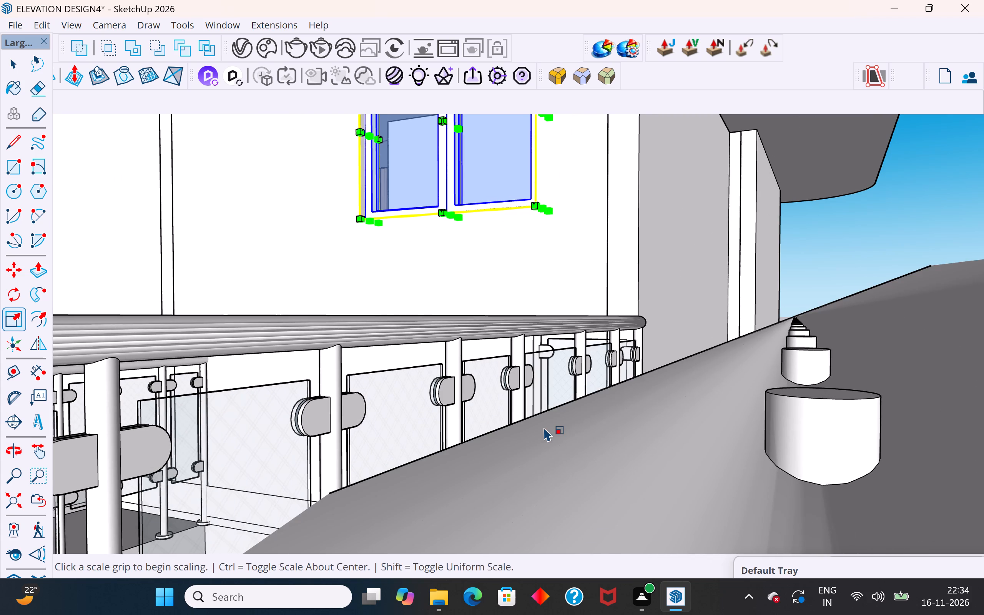
scroll(544, 427, "down", 16)
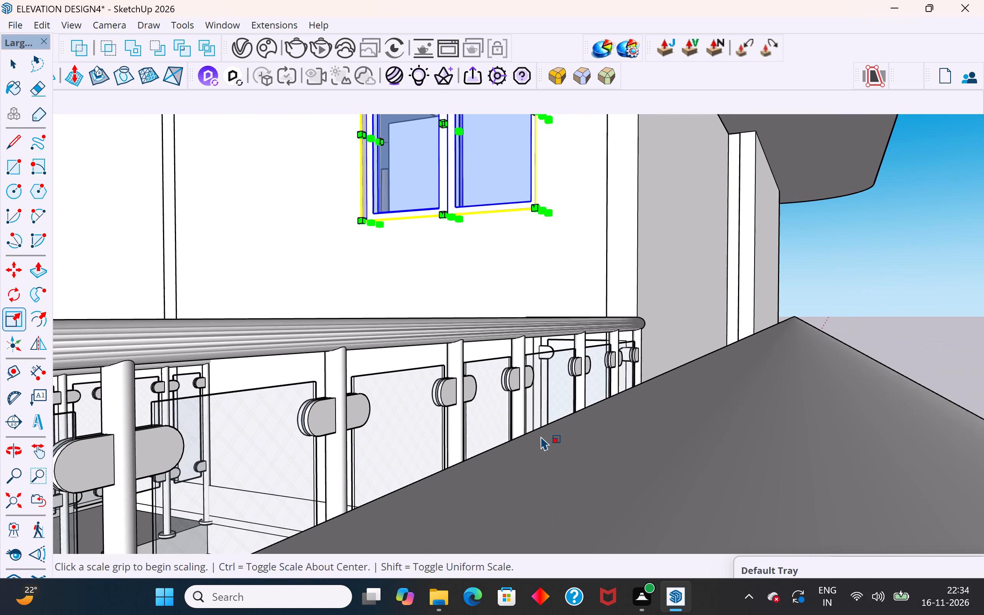
scroll(540, 436, "down", 20)
scroll(540, 436, "down", 20)
scroll(540, 436, "down", 5)
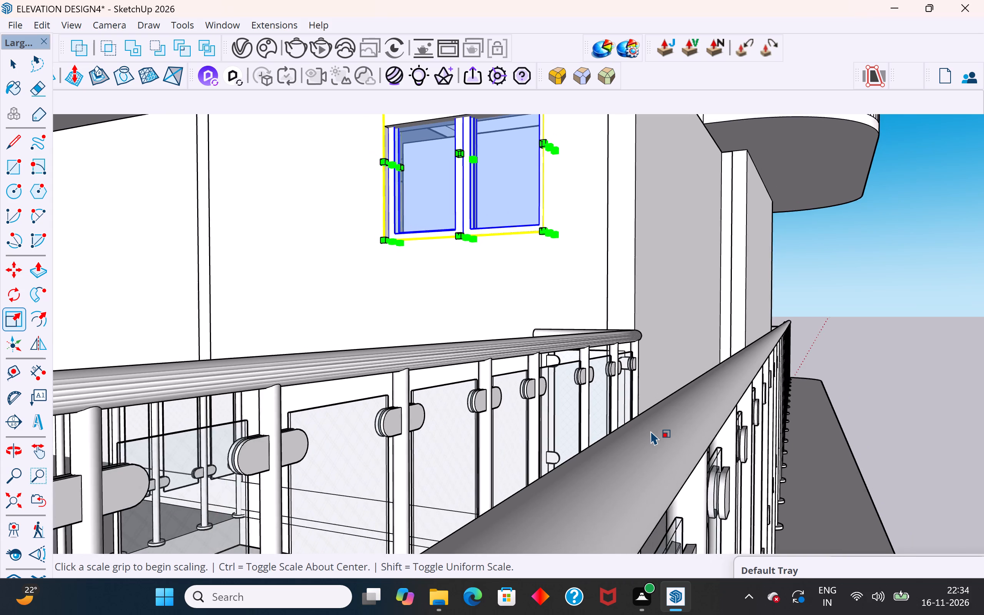
scroll(650, 431, "down", 20)
scroll(650, 431, "down", 1)
scroll(634, 462, "down", 12)
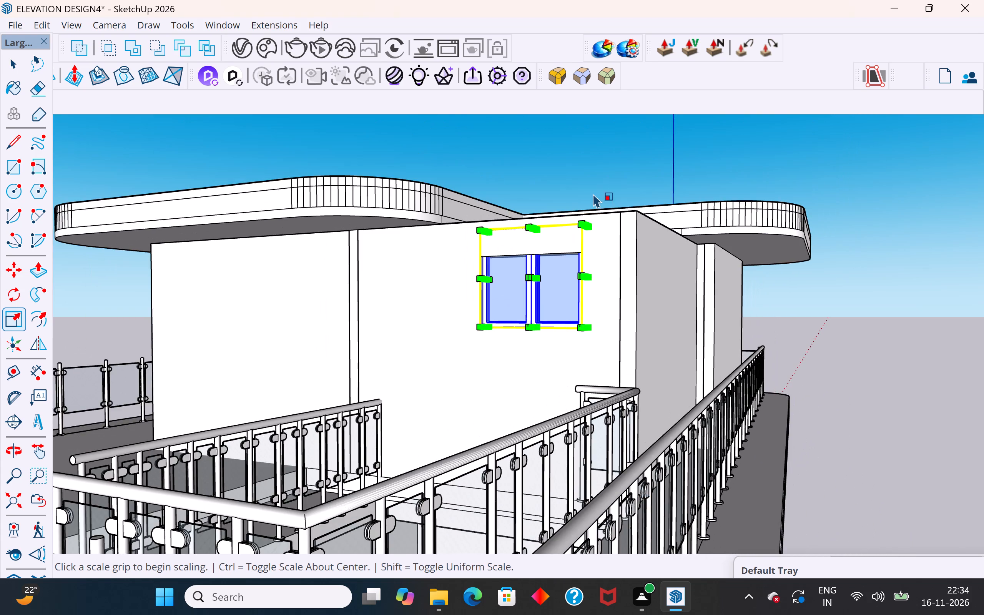
scroll(590, 189, "up", 4)
scroll(567, 220, "down", 4)
scroll(525, 290, "up", 3)
scroll(490, 293, "up", 1)
middle_click_drag(489, 292, 478, 263)
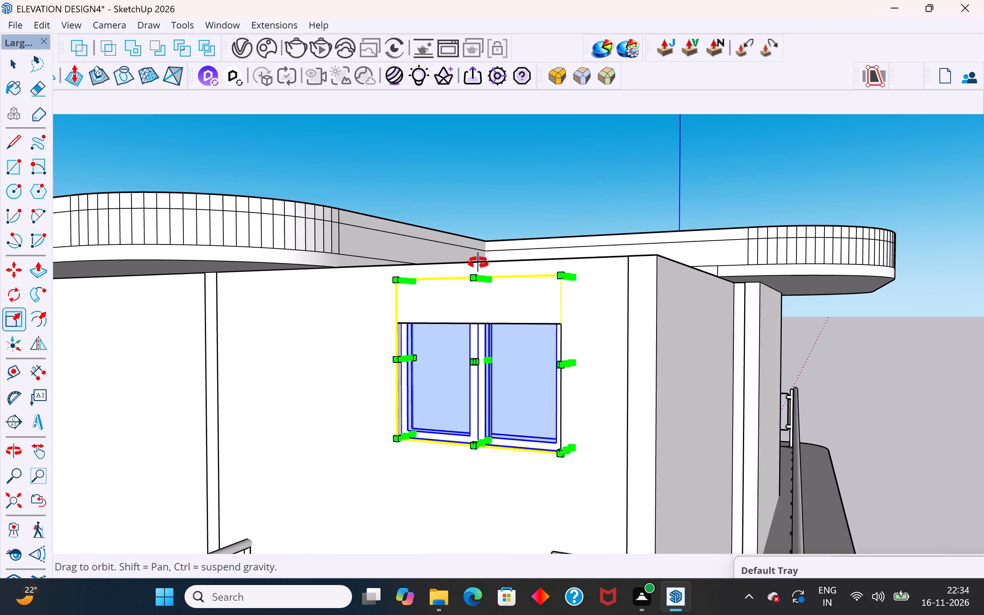
middle_click_drag(478, 263, 462, 217)
scroll(450, 207, "up", 10)
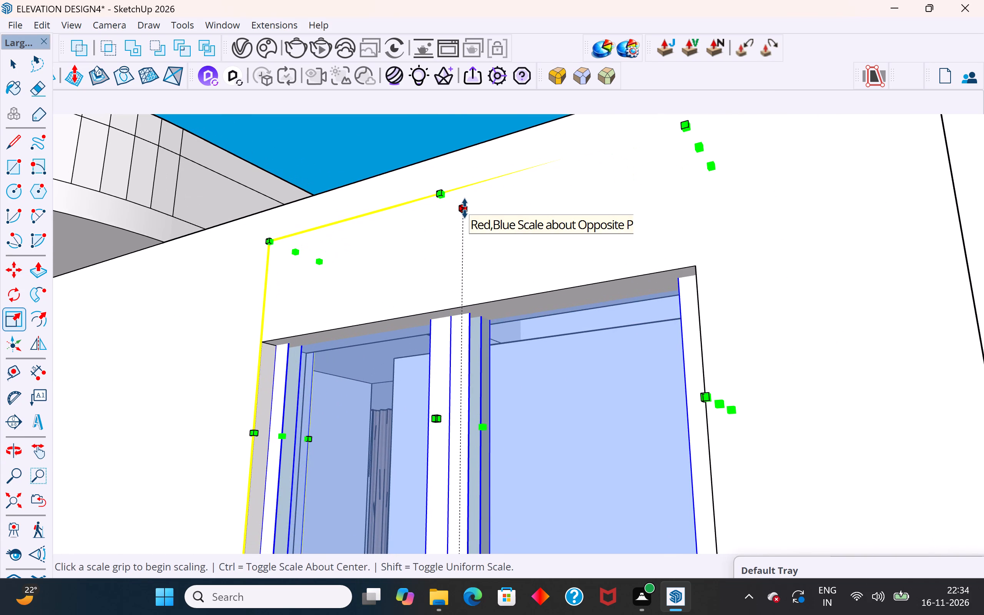
left_click(465, 208)
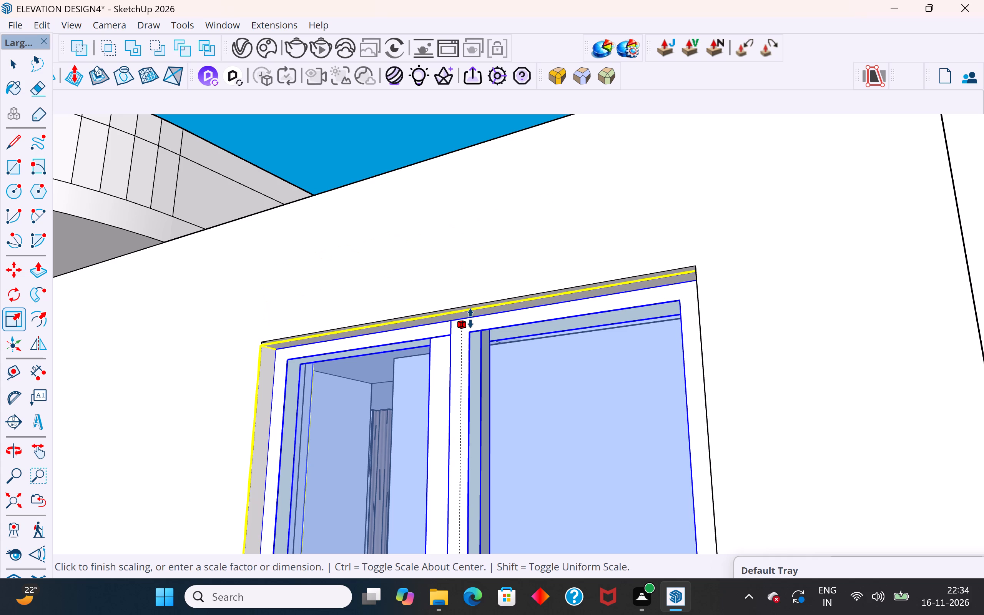
left_click(470, 316)
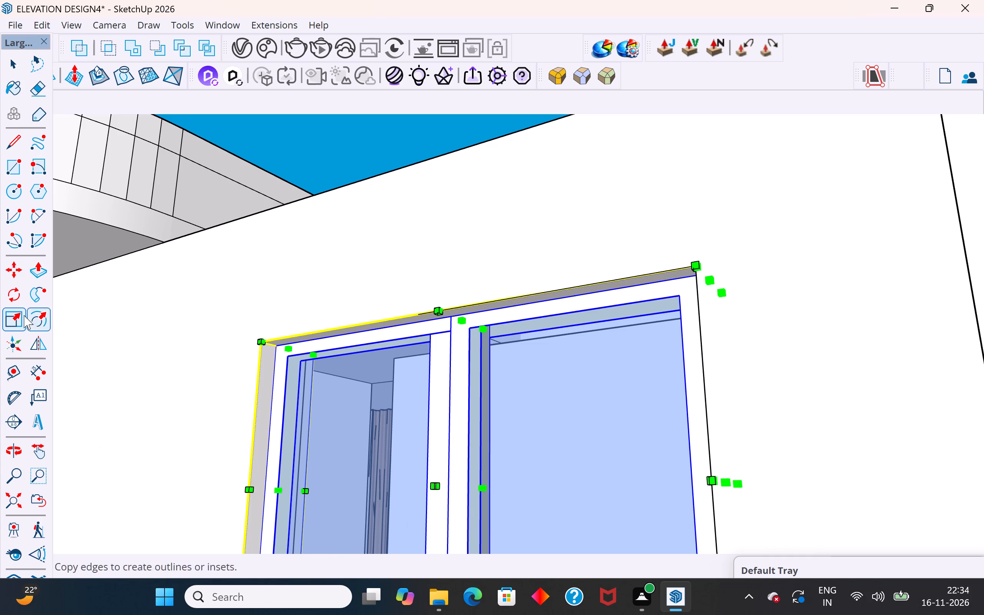
left_click(9, 65)
left_click(348, 143)
Copy the fitted window by its bottom corner to the bottom corner of the opening in the storey wall below the terrace.
scroll(427, 300, "down", 8)
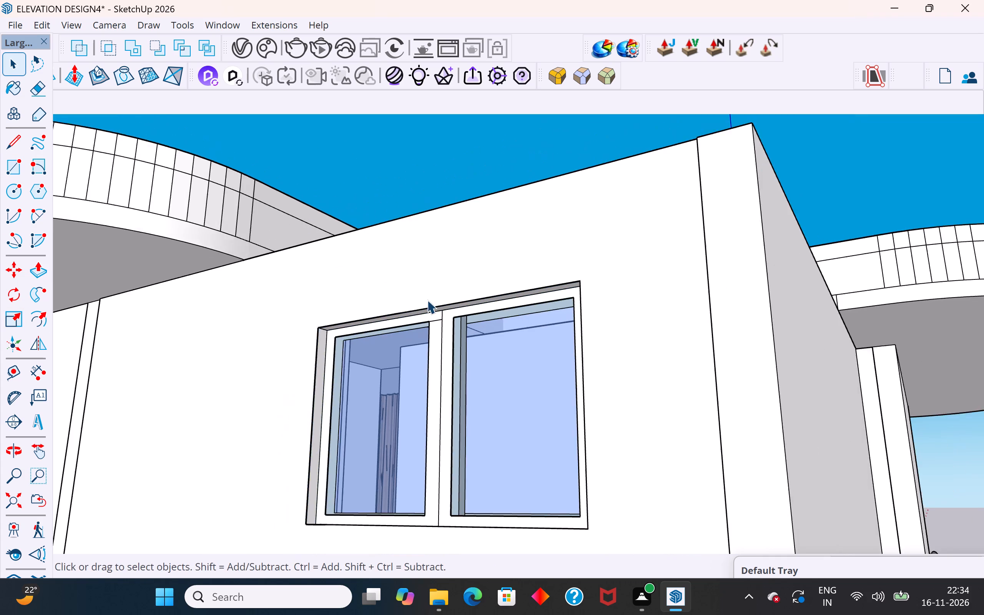
scroll(427, 300, "down", 2)
middle_click_drag(439, 316, 592, 457)
scroll(491, 365, "down", 9)
left_click(509, 406)
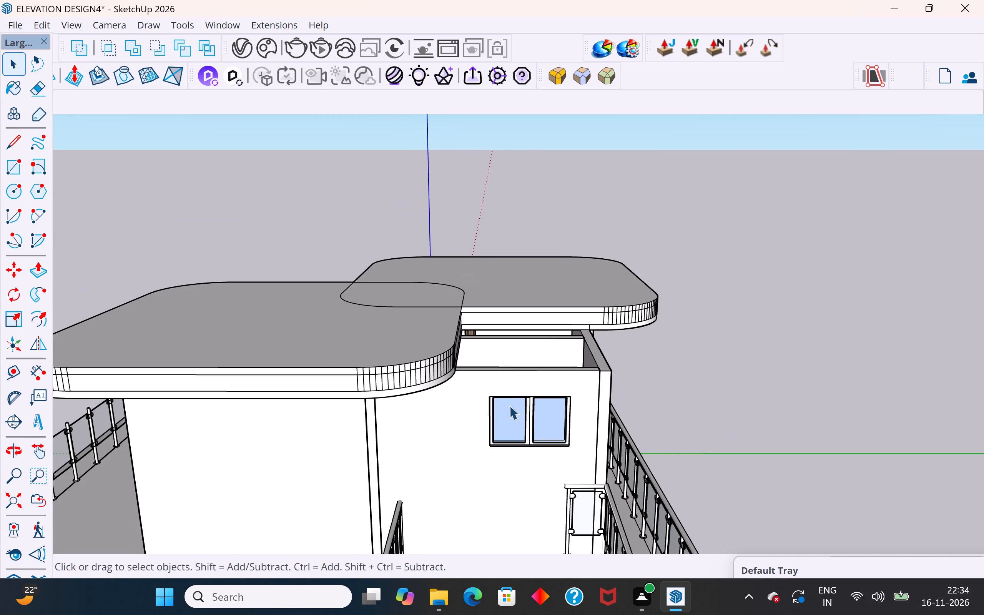
middle_click_drag(512, 416, 409, 417)
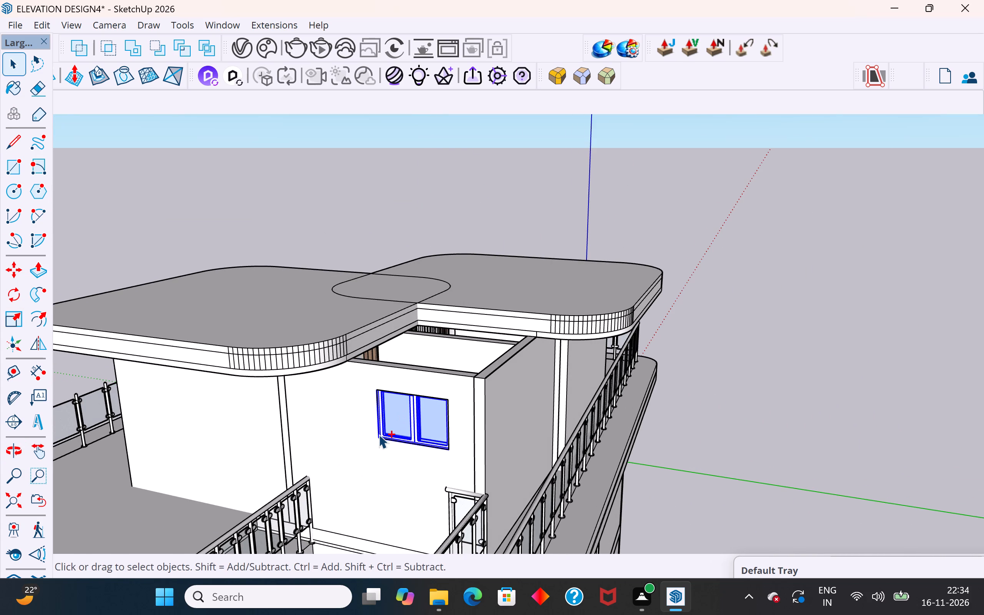
key("m")
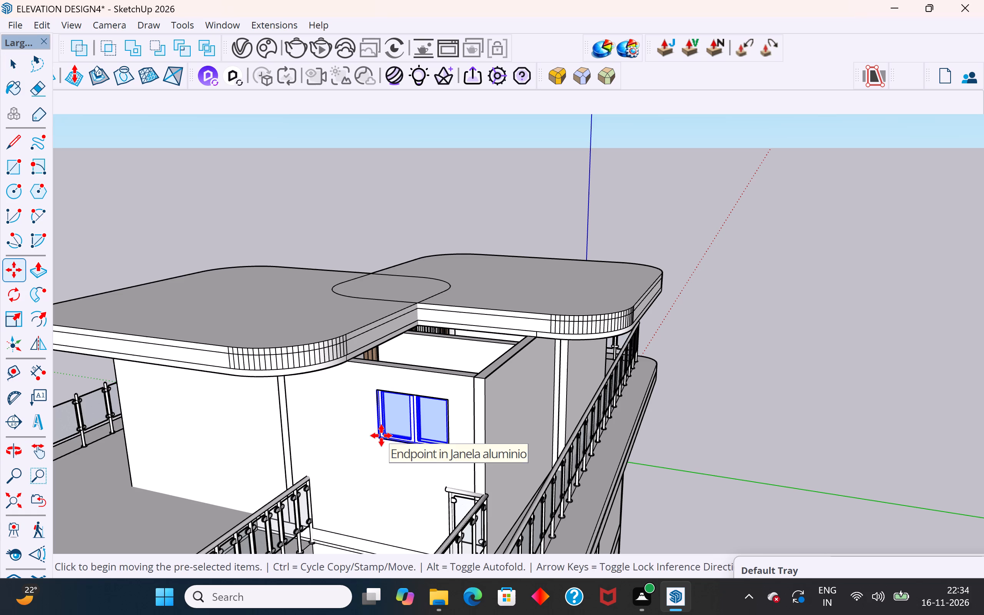
left_click(381, 435, "ctrl")
middle_click_drag(753, 310, 146, 357)
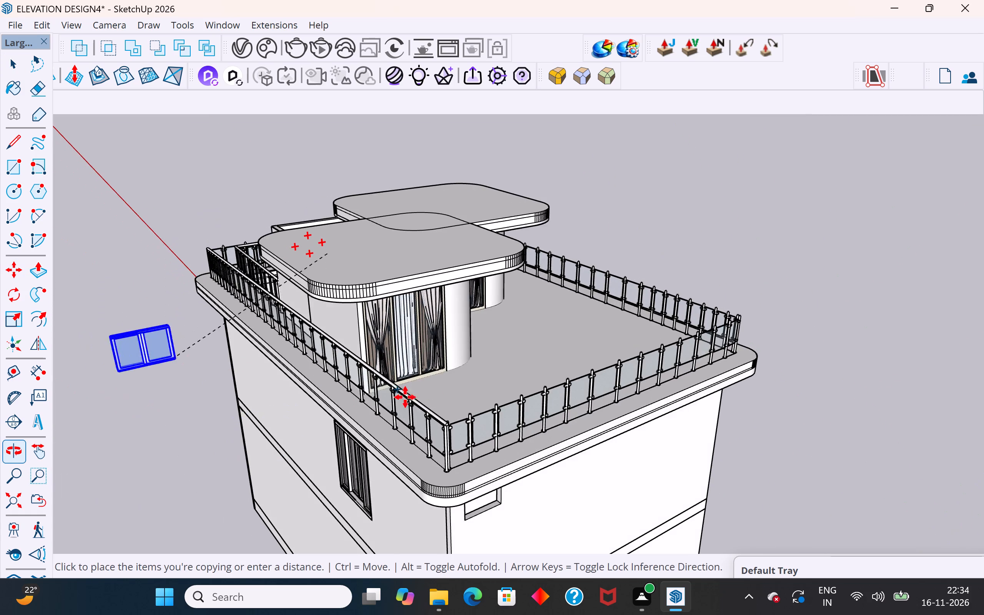
scroll(468, 407, "down", 4)
middle_click_drag(482, 495, 432, 344)
scroll(431, 335, "up", 6)
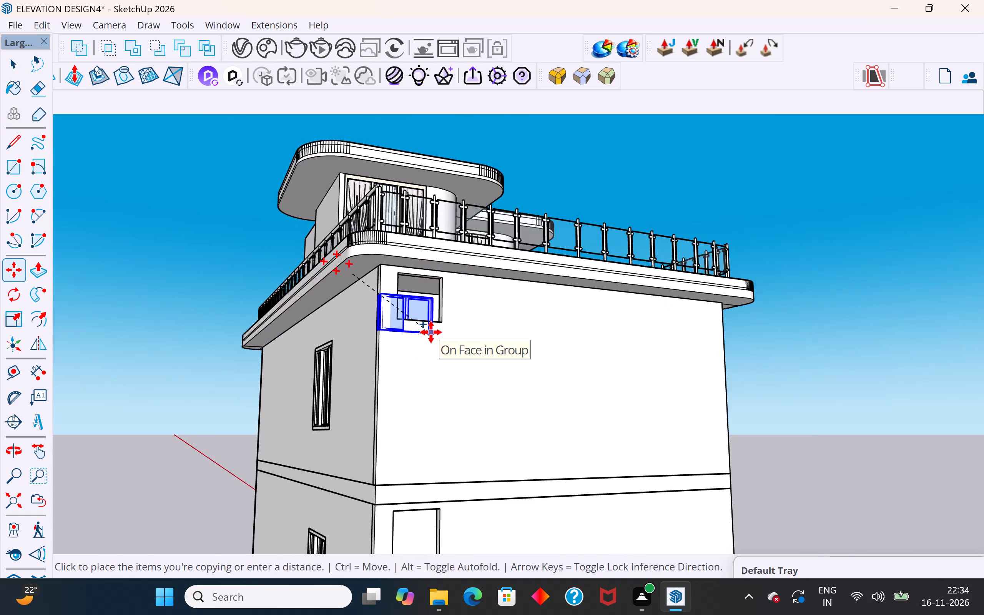
scroll(431, 332, "up", 2)
middle_click_drag(455, 309, 411, 378)
scroll(407, 378, "up", 8)
left_click(390, 414)
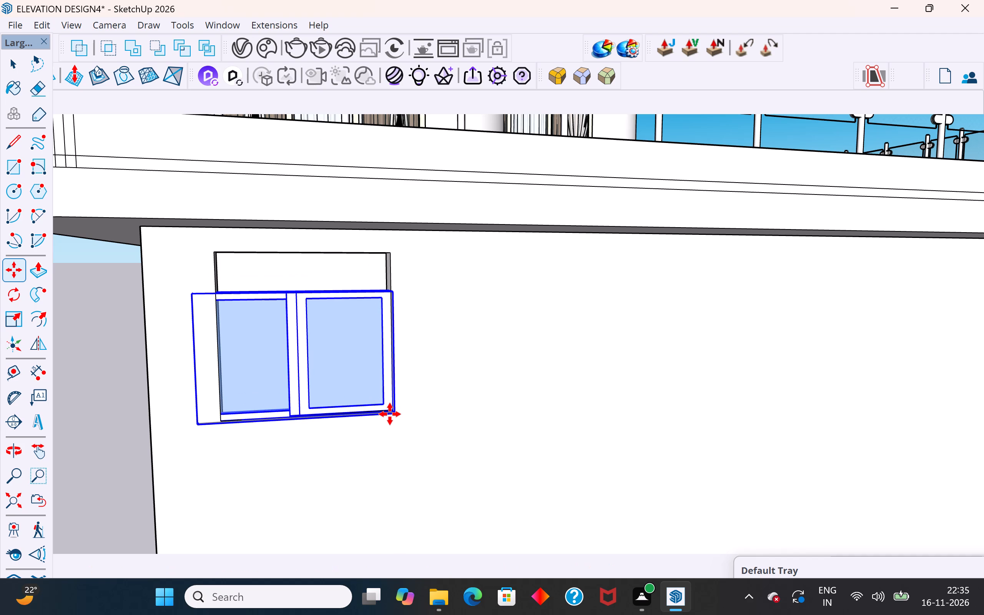
Stretch the copied window's height from its top middle grip up to the upper edge of the lower opening.
key("s")
scroll(287, 285, "up", 2)
middle_click_drag(287, 285, 286, 322)
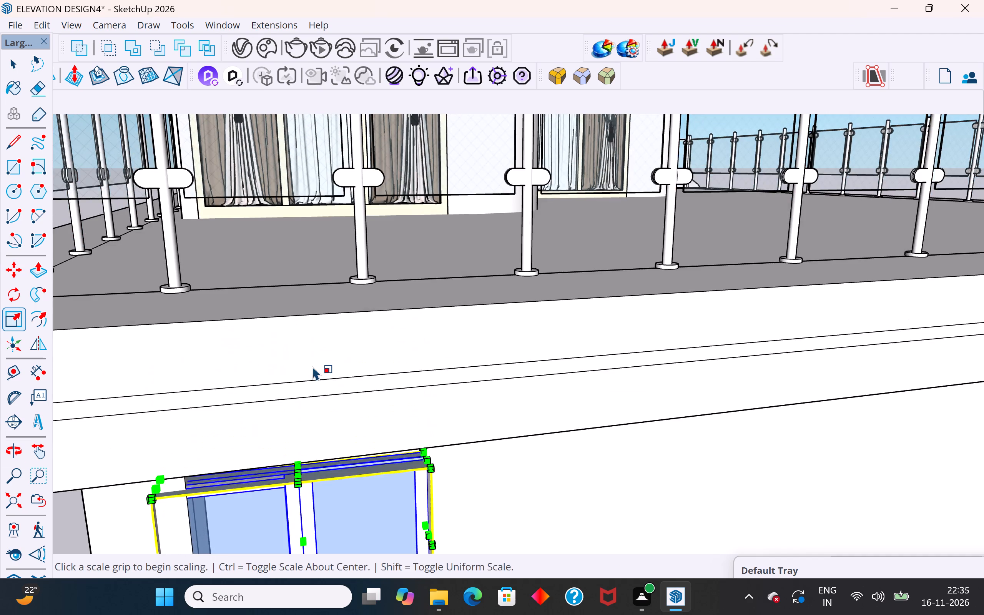
scroll(312, 366, "down", 4)
scroll(305, 447, "up", 8)
left_click(299, 449)
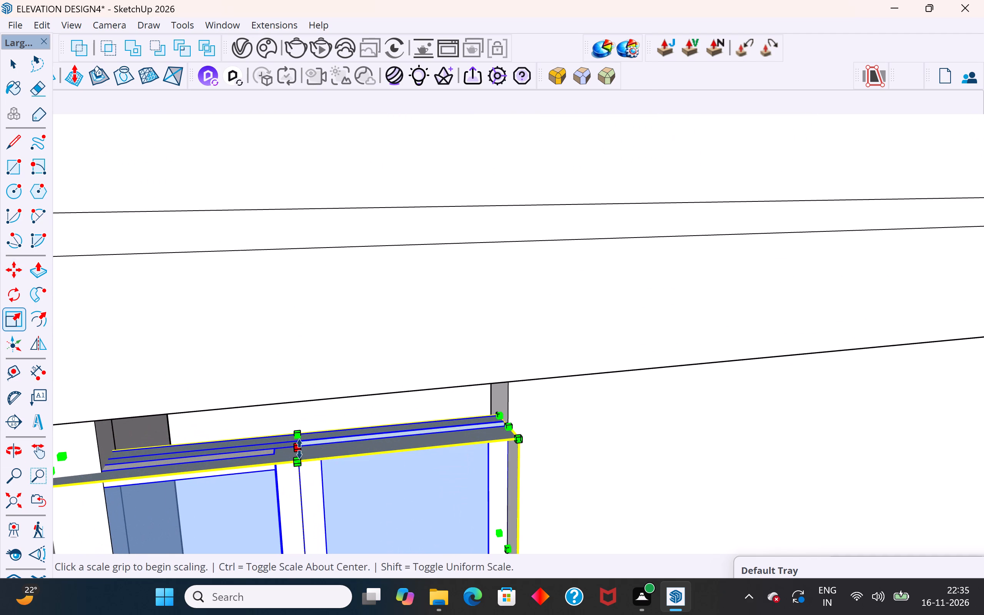
middle_click_drag(299, 449, 327, 391)
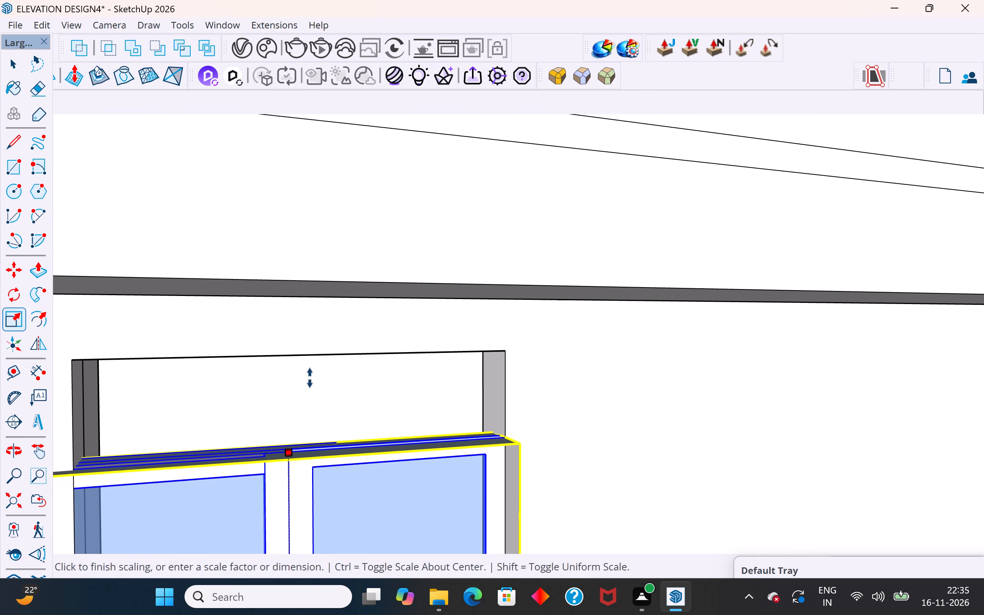
left_click(316, 351)
scroll(543, 361, "down", 2)
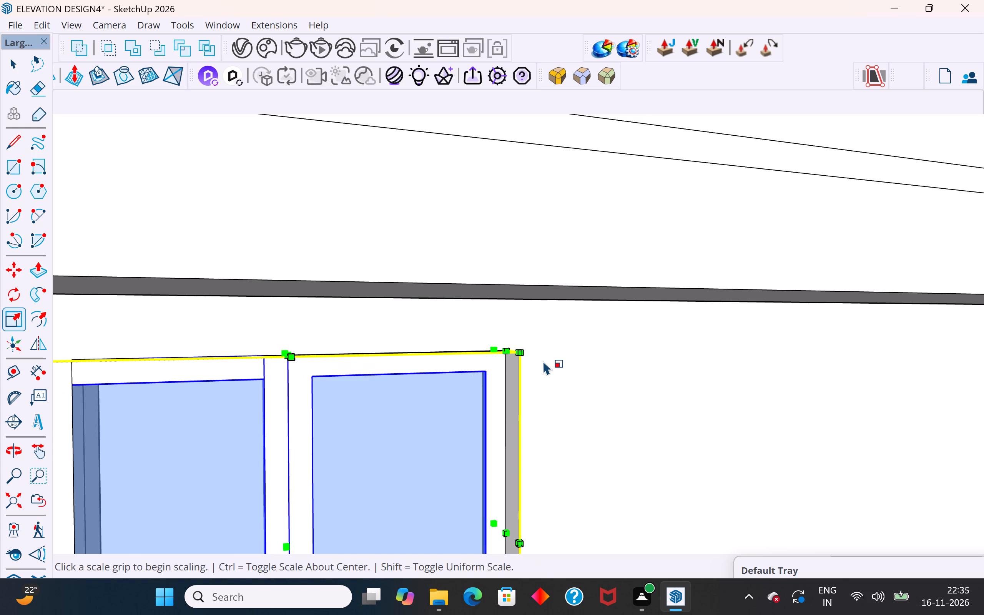
Adjust the copied window's width from its side middle grip to the opening's vertical edge nearest the building corner, and deselect it.
scroll(543, 361, "down", 7)
scroll(332, 446, "up", 3)
middle_click_drag(397, 436, 232, 450)
scroll(341, 439, "up", 5)
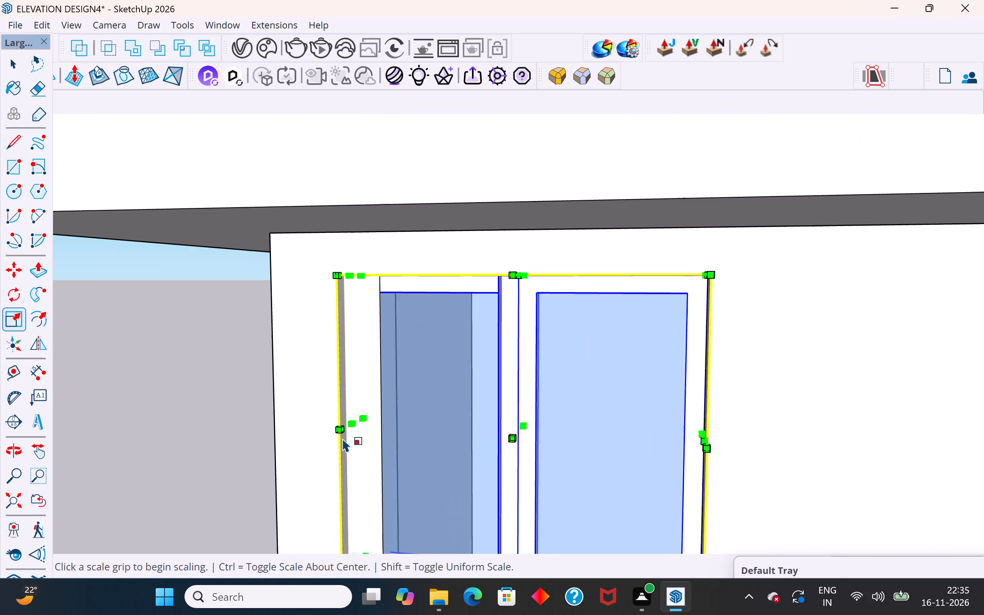
left_click(354, 420)
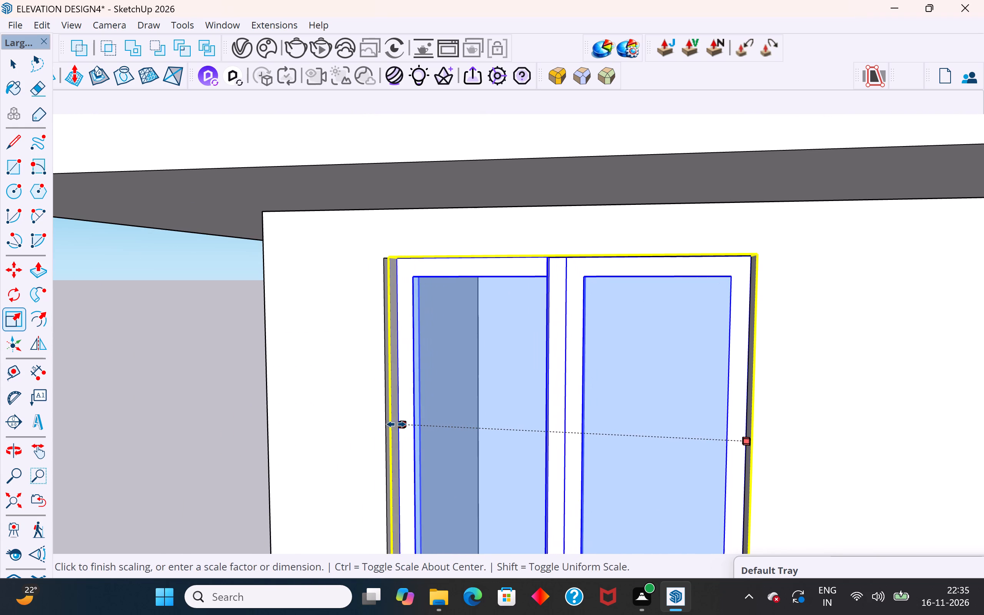
left_click(404, 425)
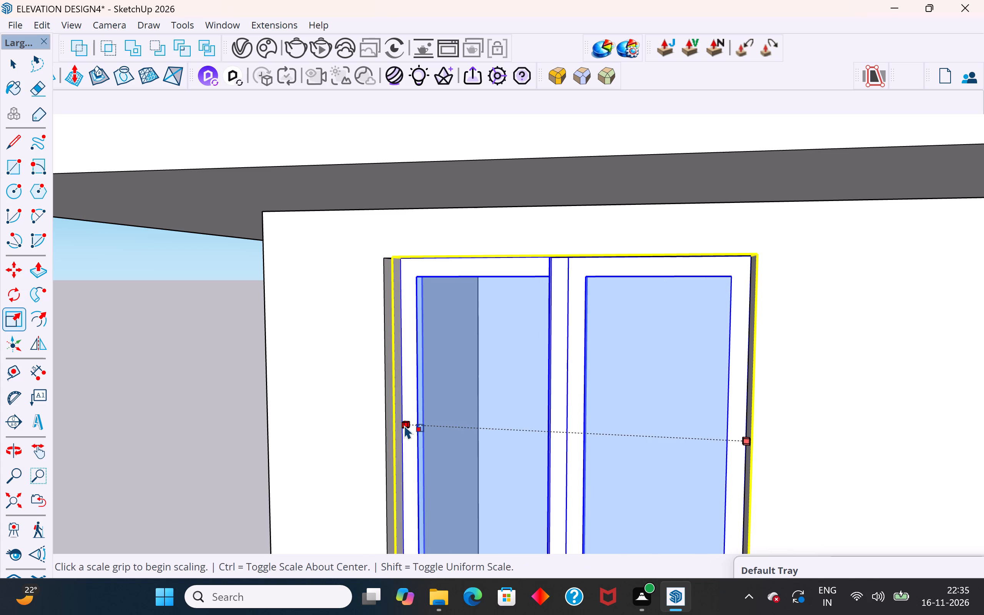
scroll(386, 432, "up", 9)
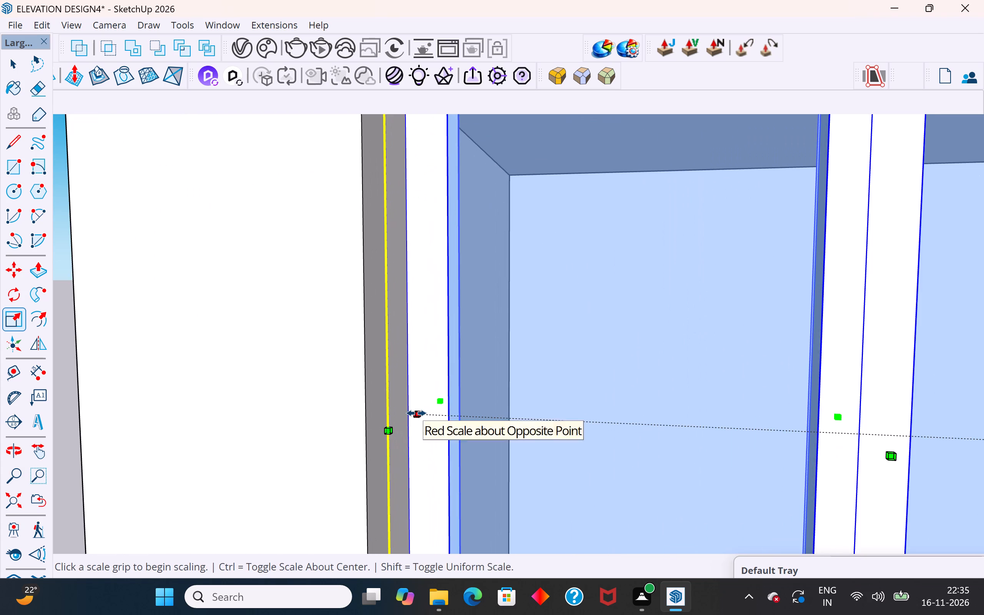
left_click(416, 413)
left_click(384, 407)
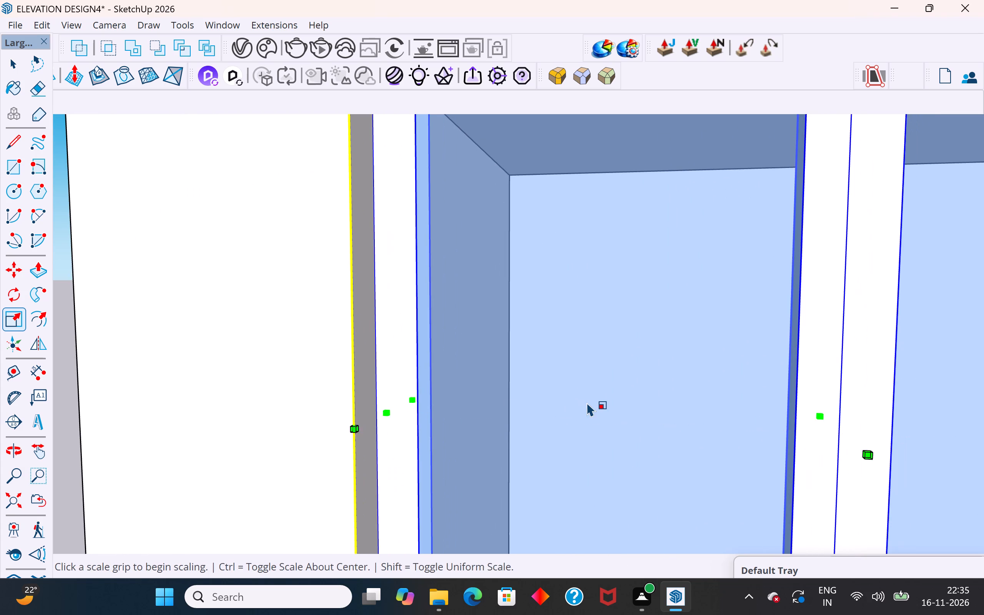
scroll(587, 402, "down", 12)
left_click(15, 60)
left_click(211, 341)
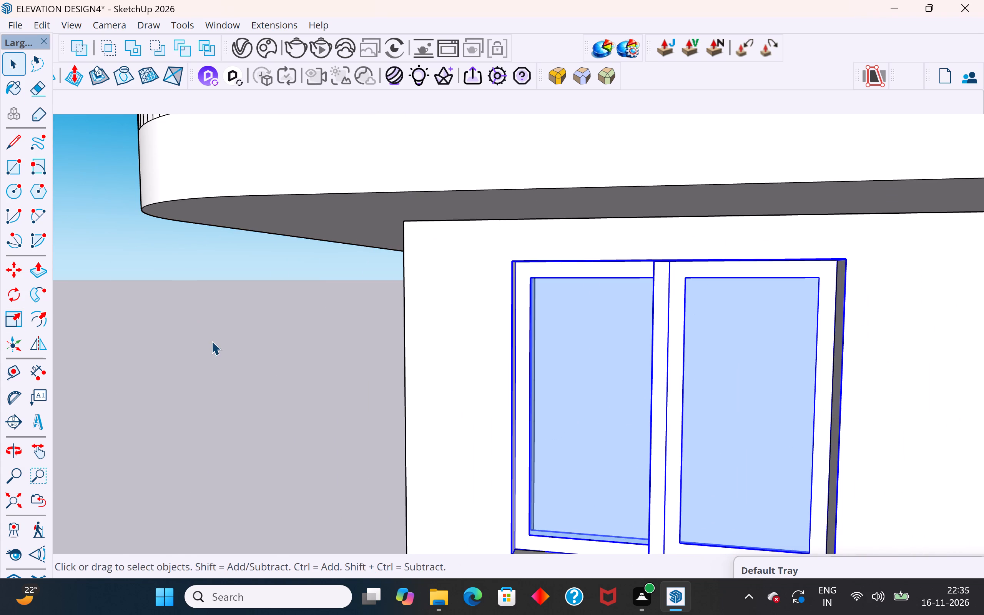
Select the window below the terrace and adjust its height from its bottom middle grip to the lower edge of the opening.
scroll(427, 431, "down", 8)
middle_click_drag(540, 492, 629, 521)
scroll(525, 306, "down", 4)
middle_click_drag(514, 361, 510, 403)
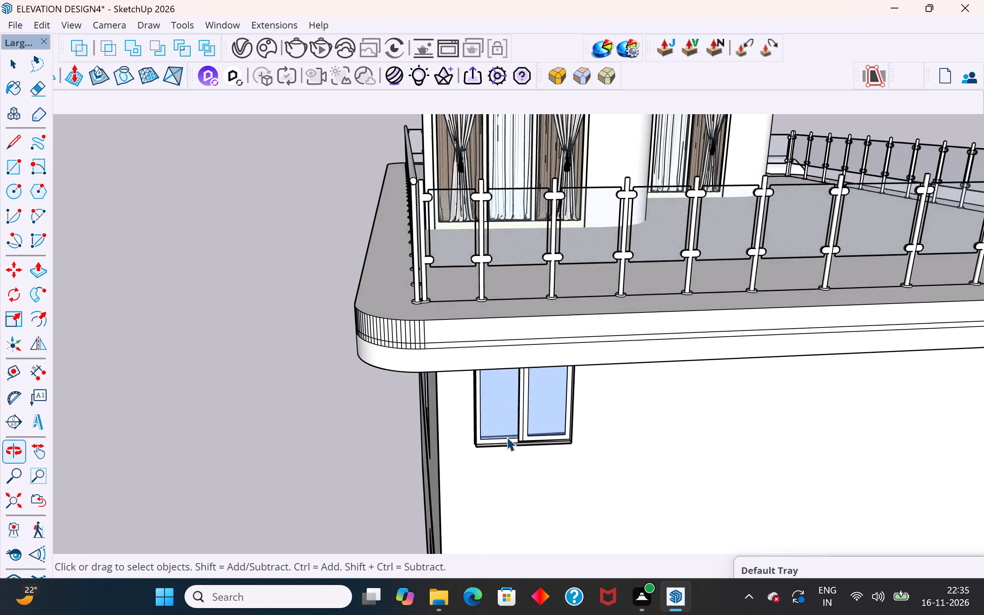
scroll(507, 437, "up", 16)
scroll(549, 412, "up", 1)
middle_click_drag(549, 412, 557, 332)
middle_click_drag(557, 332, 557, 333)
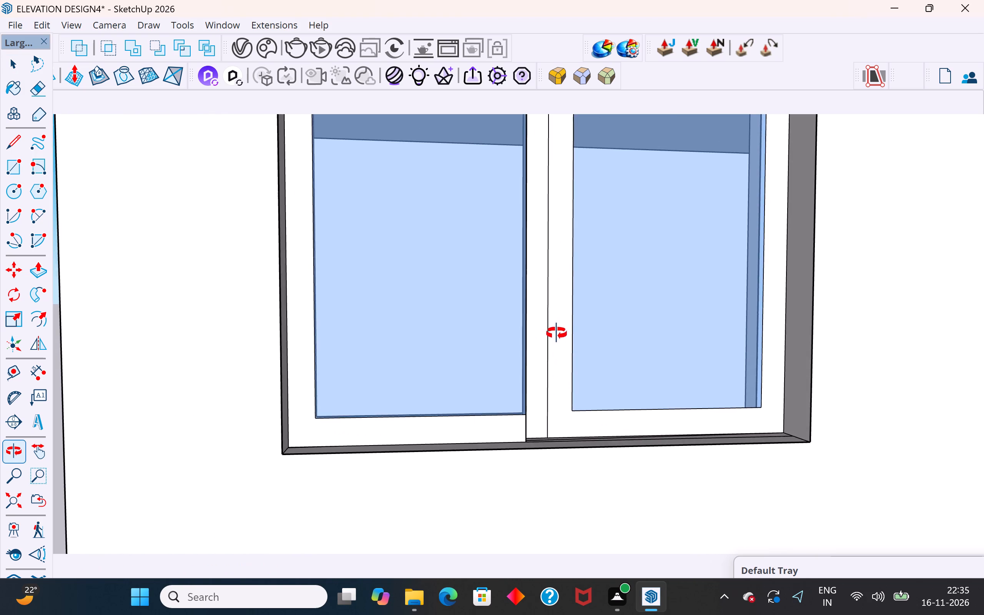
middle_click_drag(557, 333, 504, 375)
left_click(504, 412)
key("s")
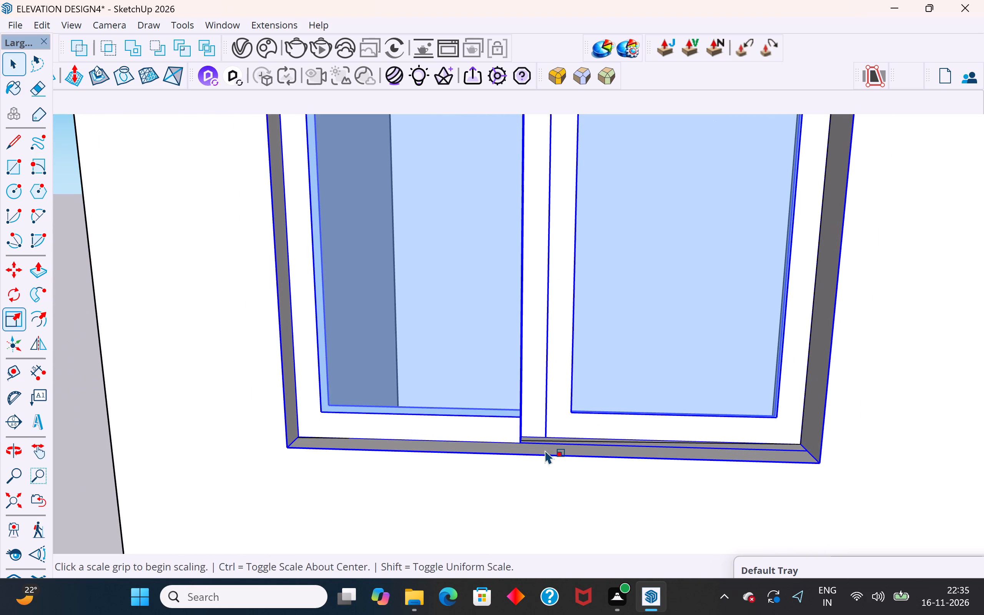
scroll(545, 451, "up", 4)
middle_click_drag(544, 446, 487, 401)
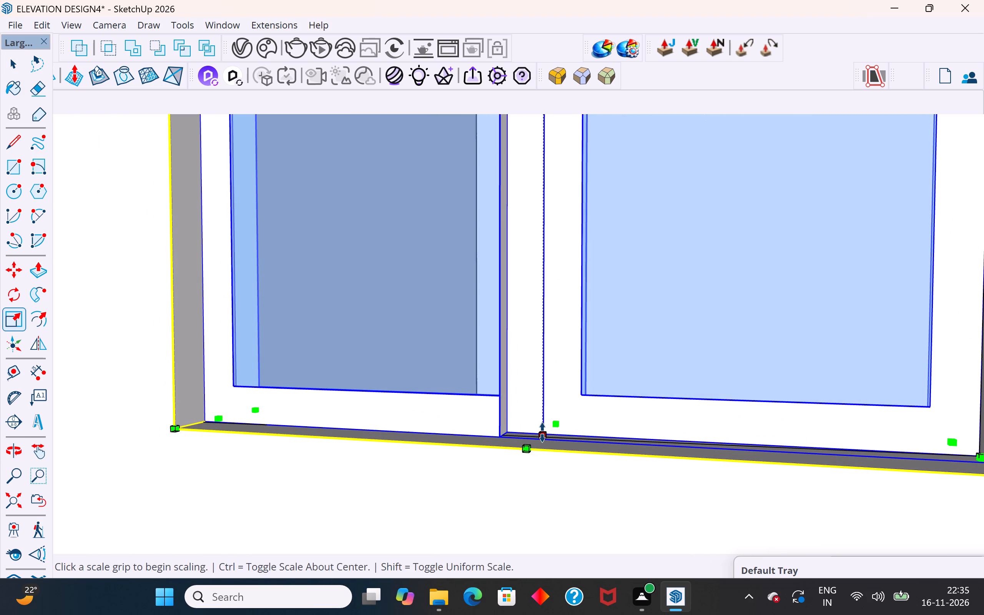
left_click(542, 432)
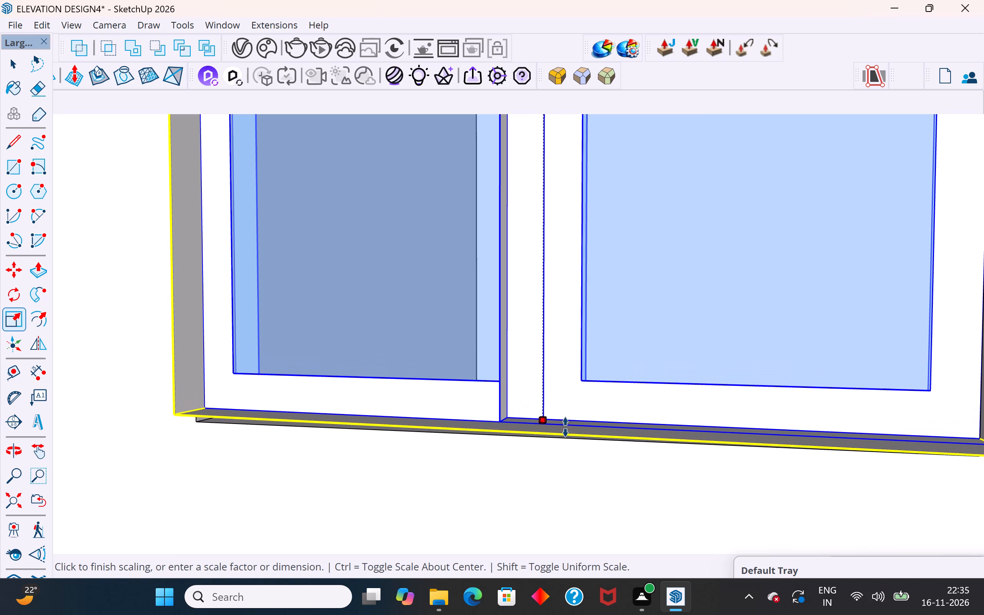
left_click(567, 430)
Reduce the window's depth from the middle grip of its protruding outer face towards the wall face, and deselect it.
scroll(507, 449, "down", 4)
middle_click_drag(515, 446, 532, 443)
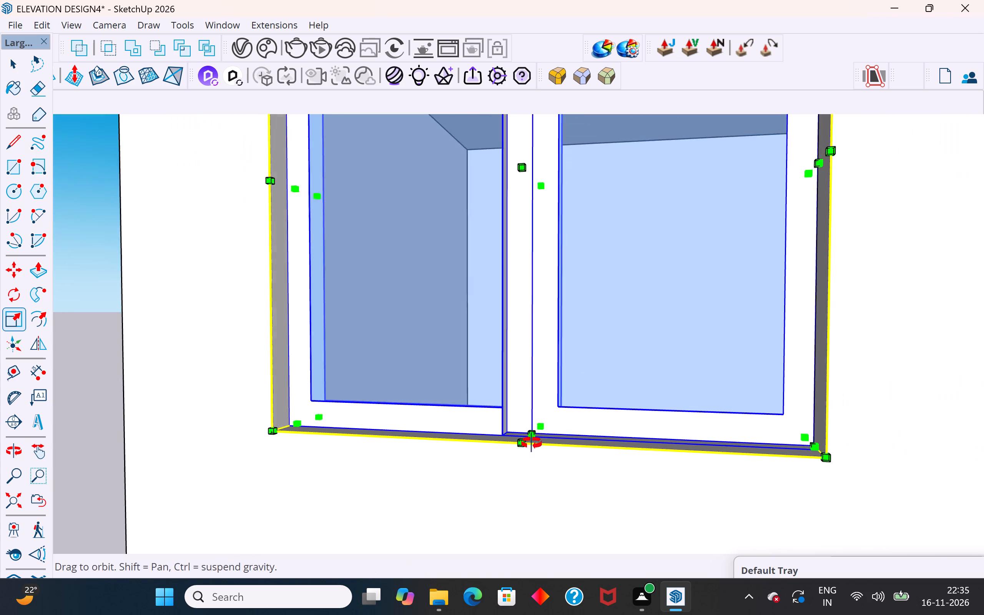
middle_click_drag(532, 443, 673, 416)
middle_click_drag(284, 438, 489, 422)
scroll(477, 414, "up", 1)
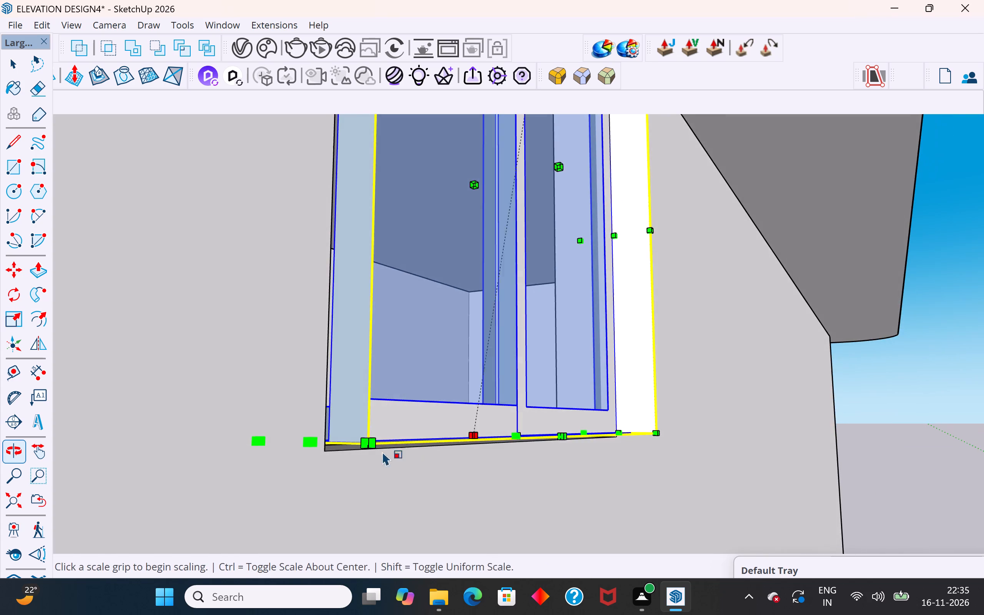
scroll(362, 445, "up", 2)
middle_click_drag(387, 438, 431, 392)
scroll(484, 465, "up", 3)
scroll(531, 449, "up", 1)
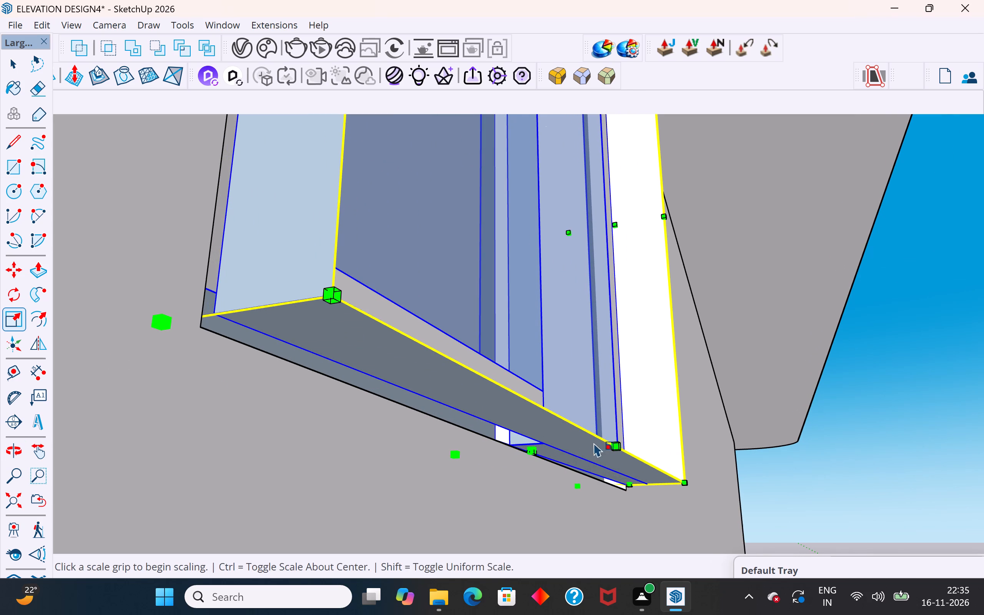
scroll(487, 492, "down", 4)
scroll(529, 396, "down", 5)
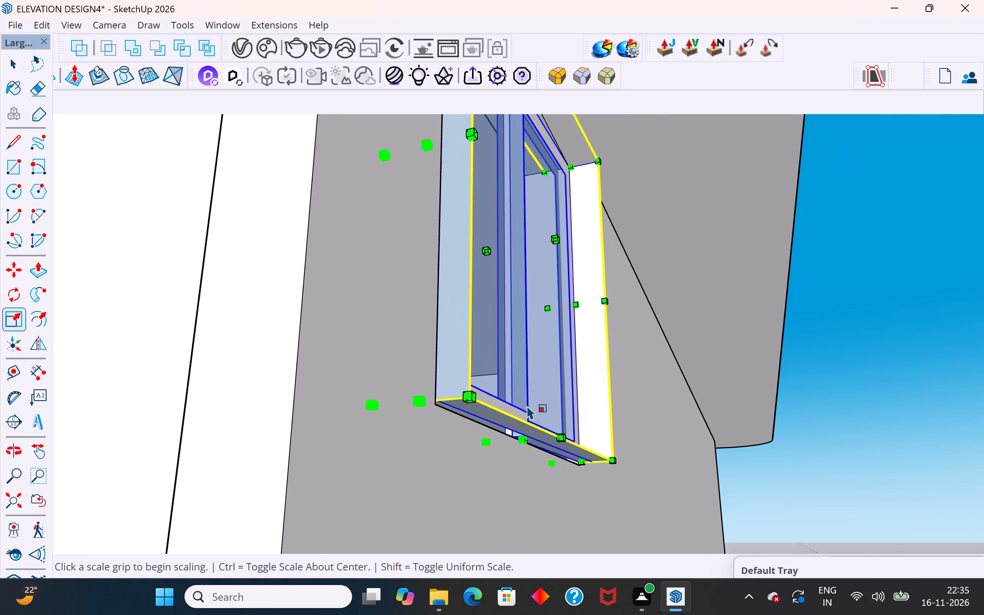
scroll(527, 406, "down", 2)
middle_click_drag(527, 406, 541, 460)
left_click(581, 376)
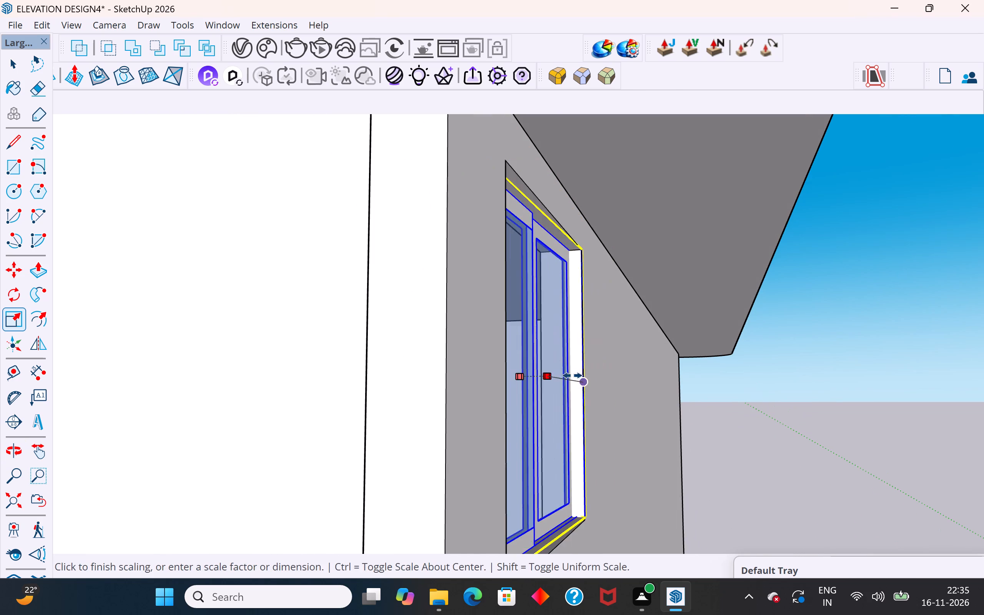
left_click(541, 375)
scroll(611, 372, "down", 4)
middle_click_drag(615, 376, 374, 422)
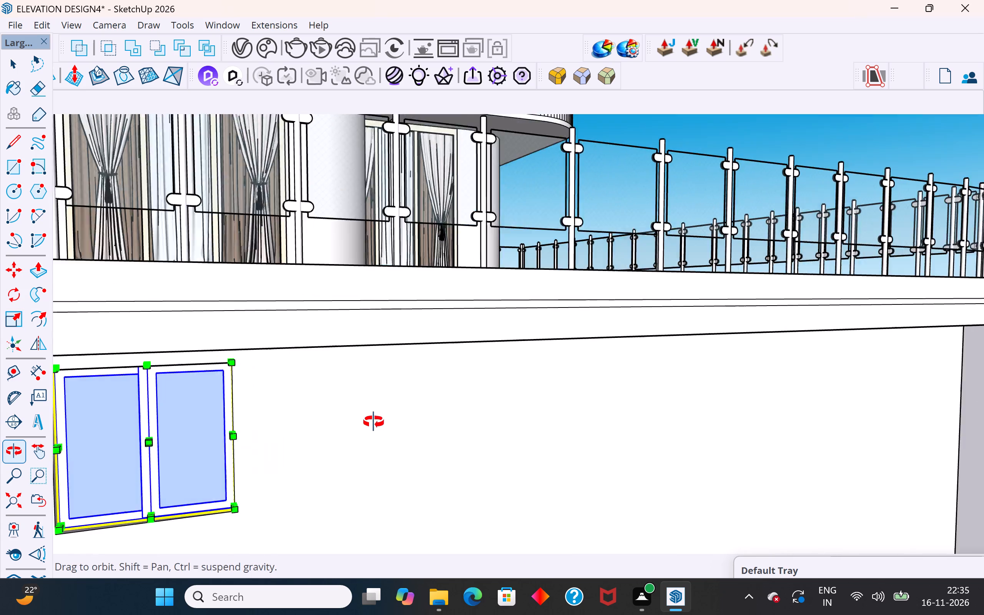
middle_click_drag(374, 422, 376, 422)
scroll(620, 369, "down", 4)
middle_click_drag(597, 385, 532, 398)
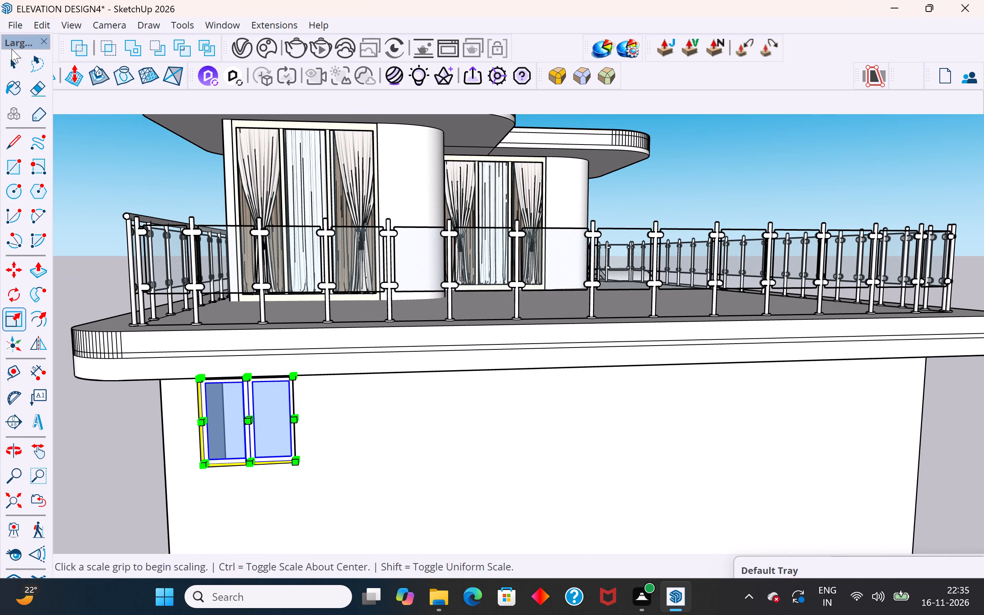
left_click(21, 60)
left_click(120, 173)
Rotate the window about its bottom corner farther from the building corner so its other bottom corner meets the opening's corner.
scroll(272, 177, "down", 4)
middle_click_drag(269, 234, 206, 314)
scroll(208, 394, "up", 15)
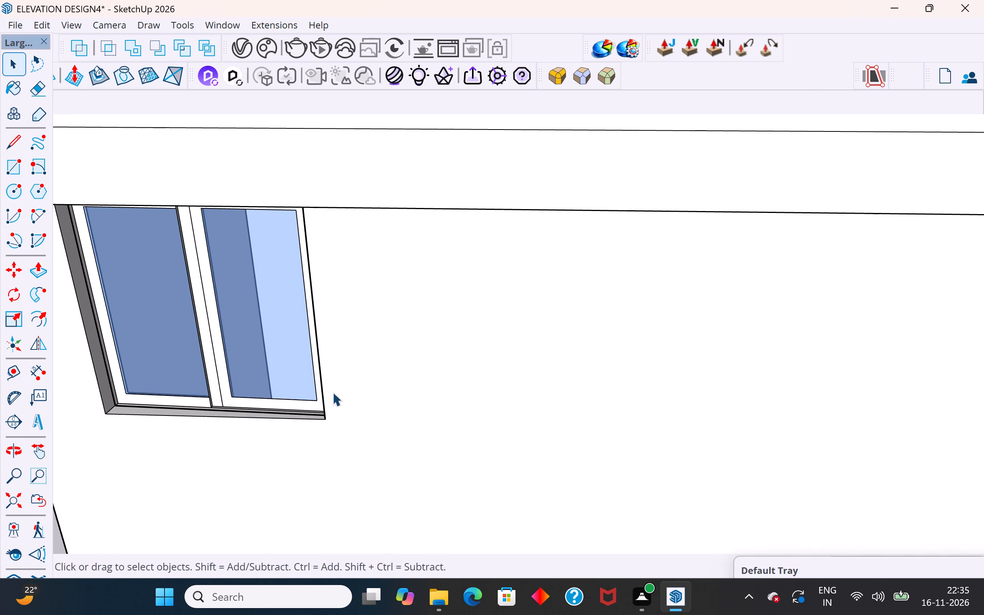
scroll(677, 405, "down", 5)
middle_click_drag(630, 436, 586, 434)
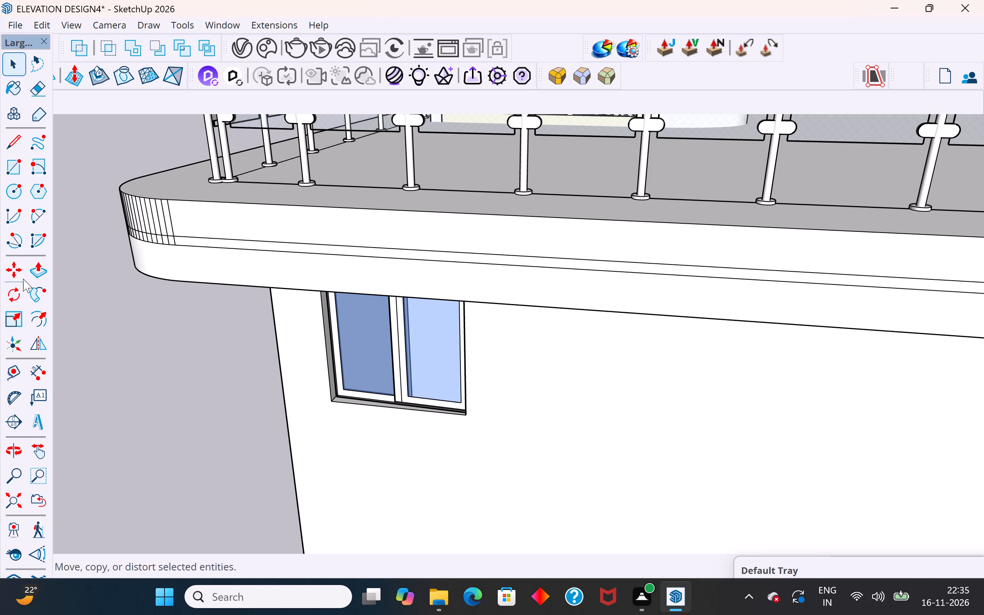
left_click(15, 297)
scroll(355, 352, "up", 8)
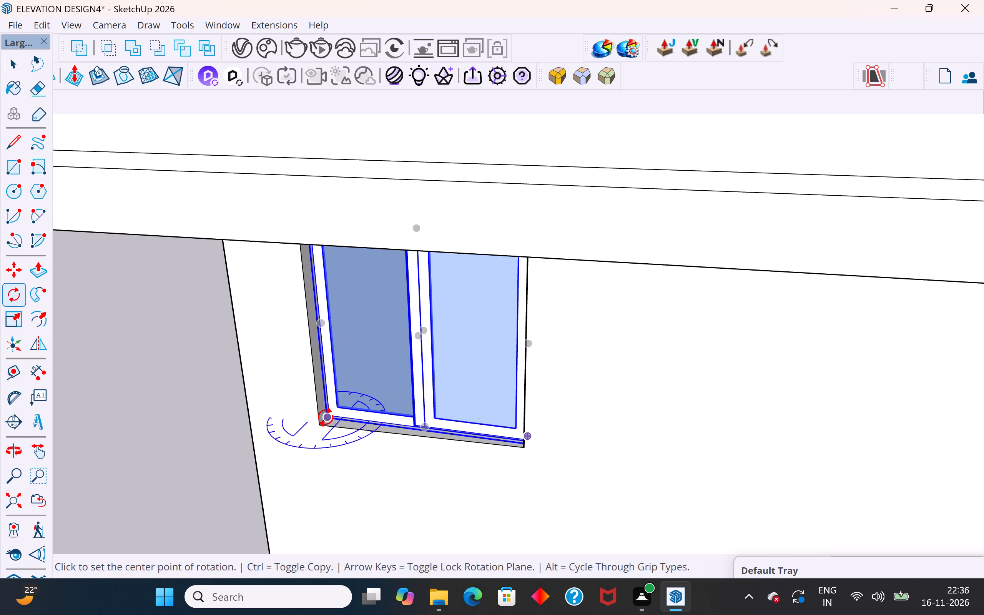
scroll(525, 440, "up", 15)
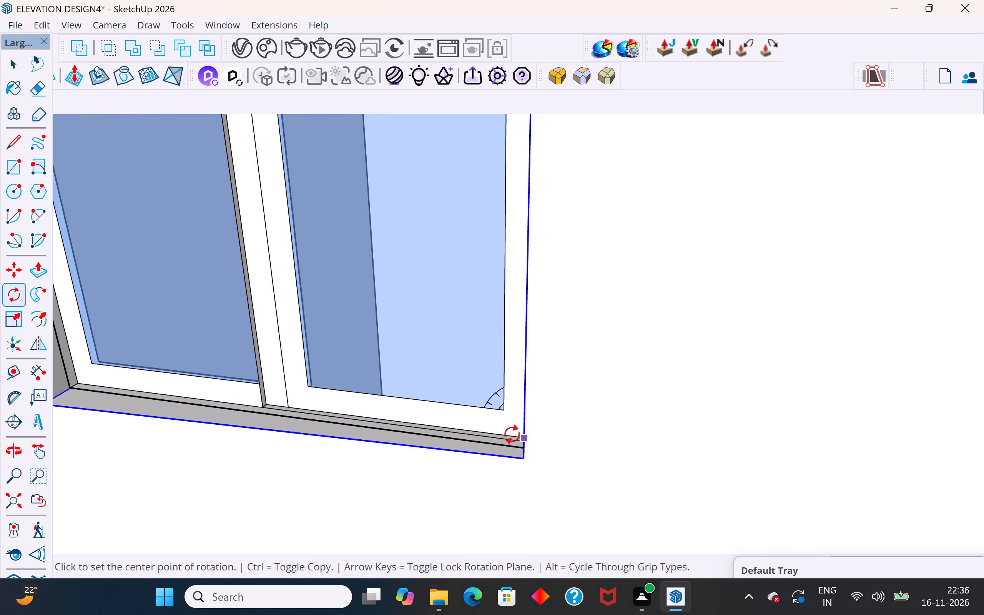
middle_click_drag(512, 434, 607, 446)
scroll(514, 467, "up", 9)
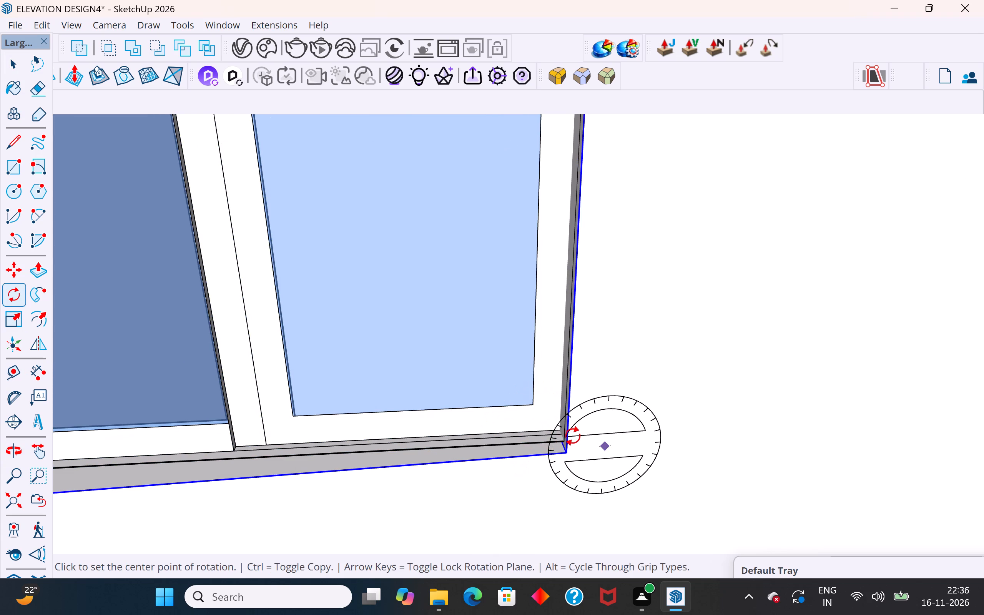
scroll(573, 435, "up", 6)
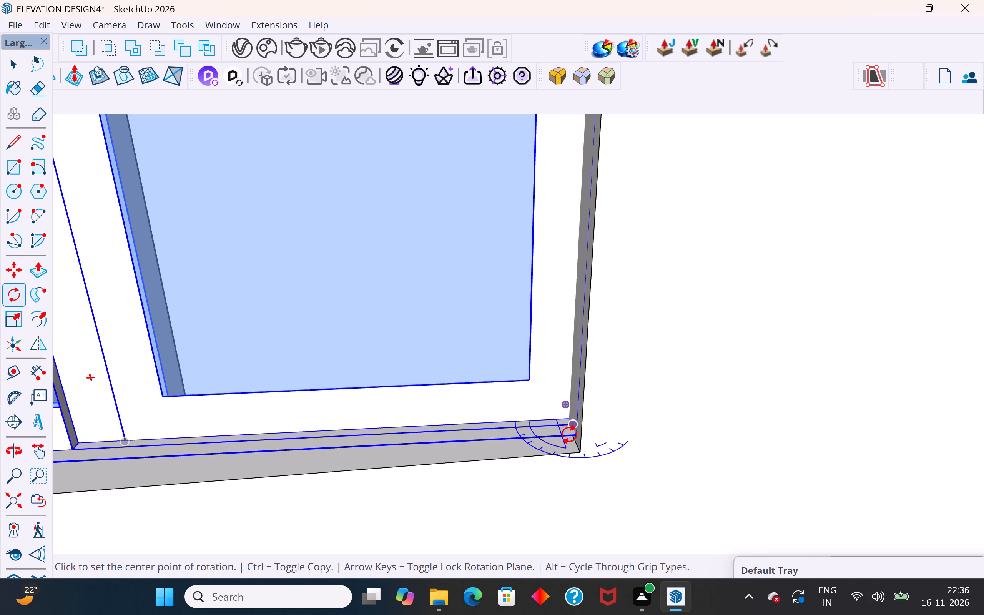
left_click(569, 434)
scroll(569, 434, "down", 15)
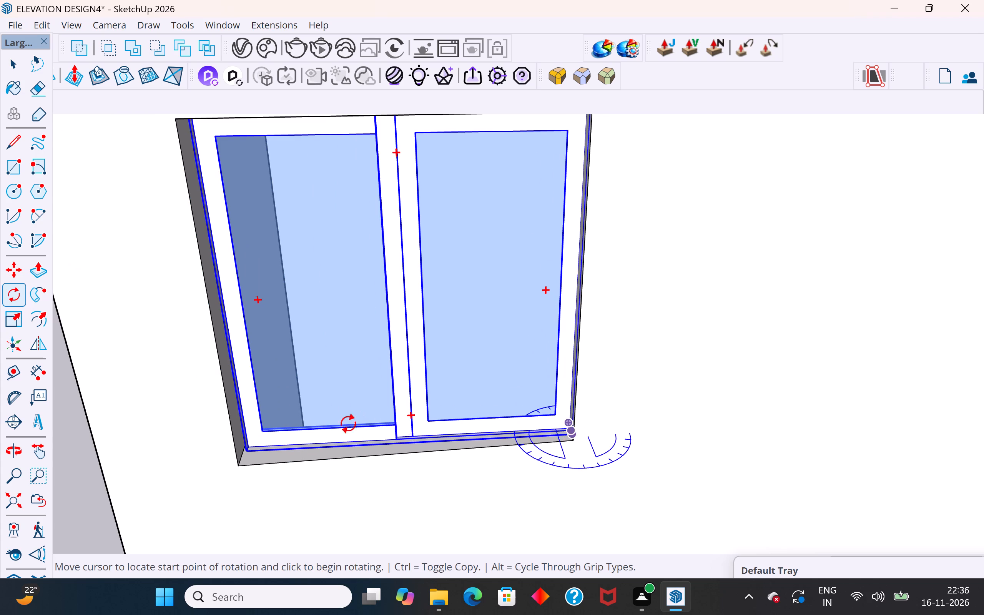
left_click(249, 455)
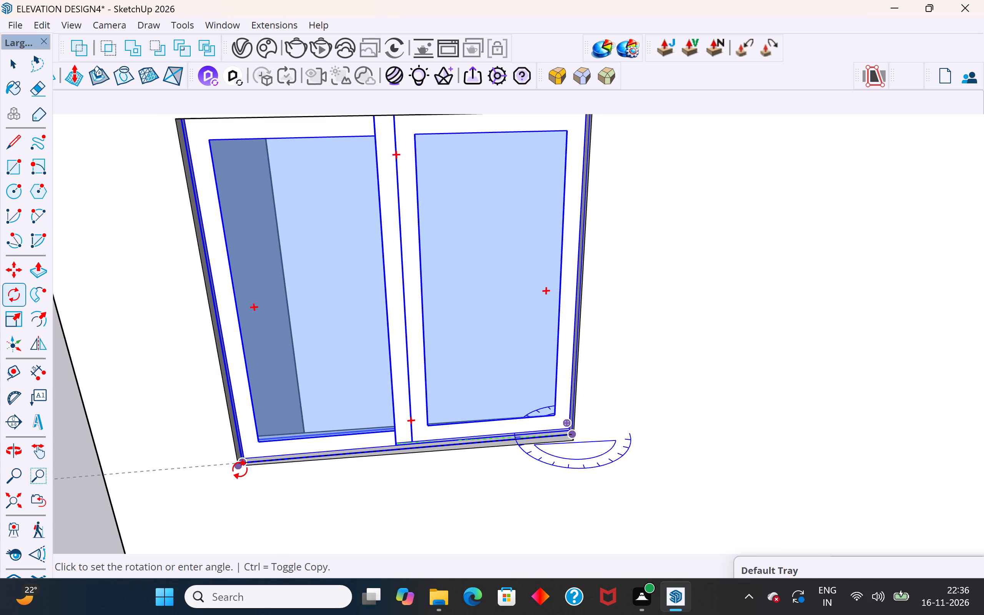
left_click(240, 469)
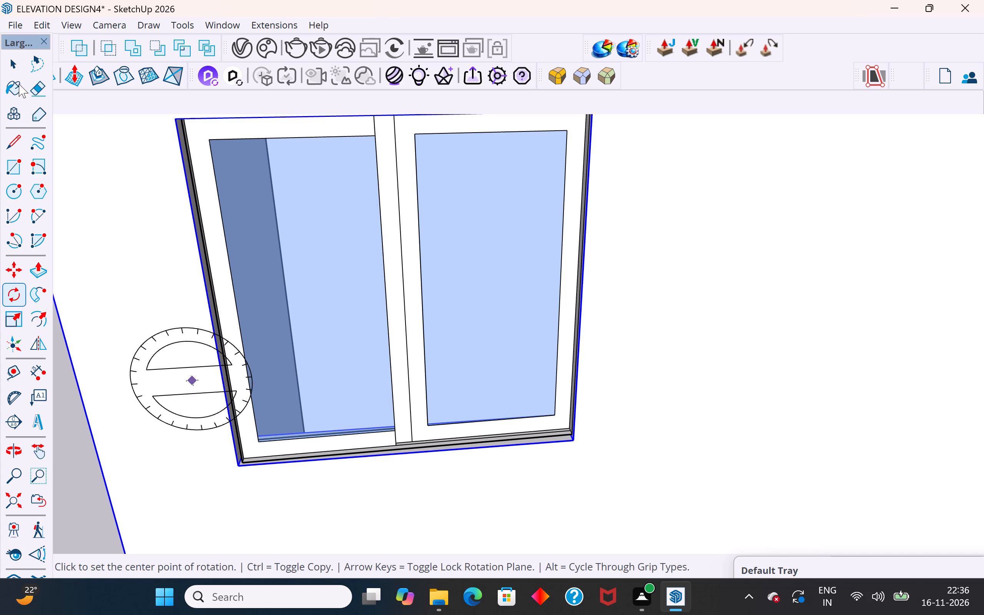
left_click(10, 74)
Copy the fitted window by its bottom corner straight down to the matching corner of the opening in the storey below, and deselect it.
scroll(277, 398, "down", 12)
middle_click_drag(317, 363, 305, 216)
middle_click_drag(332, 360, 223, 371)
left_click(337, 397)
scroll(349, 331, "down", 6)
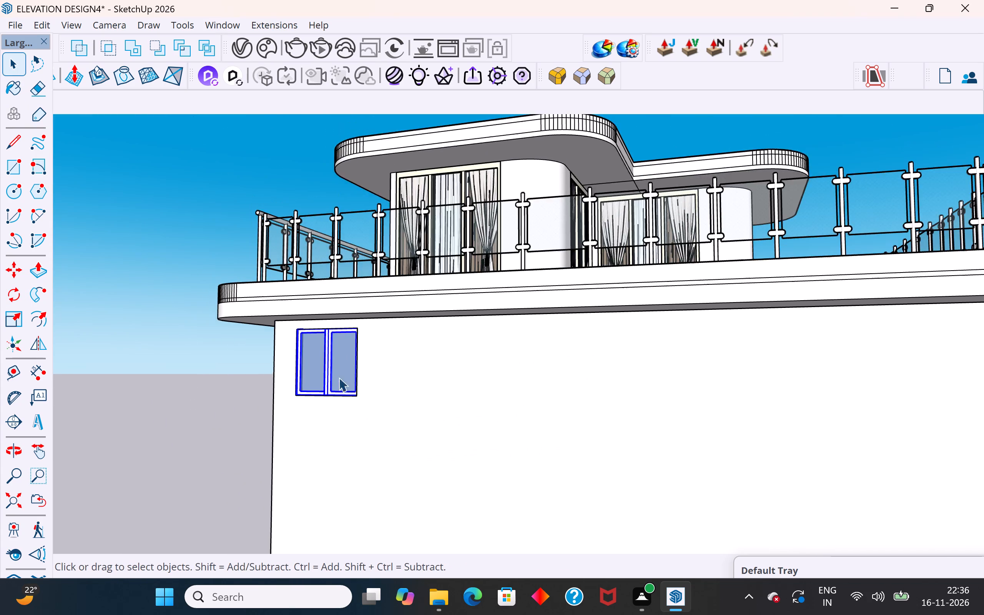
scroll(347, 345, "down", 10)
middle_click_drag(341, 372, 281, 394)
scroll(530, 199, "down", 4)
middle_click_drag(470, 300, 420, 336)
scroll(396, 344, "up", 5)
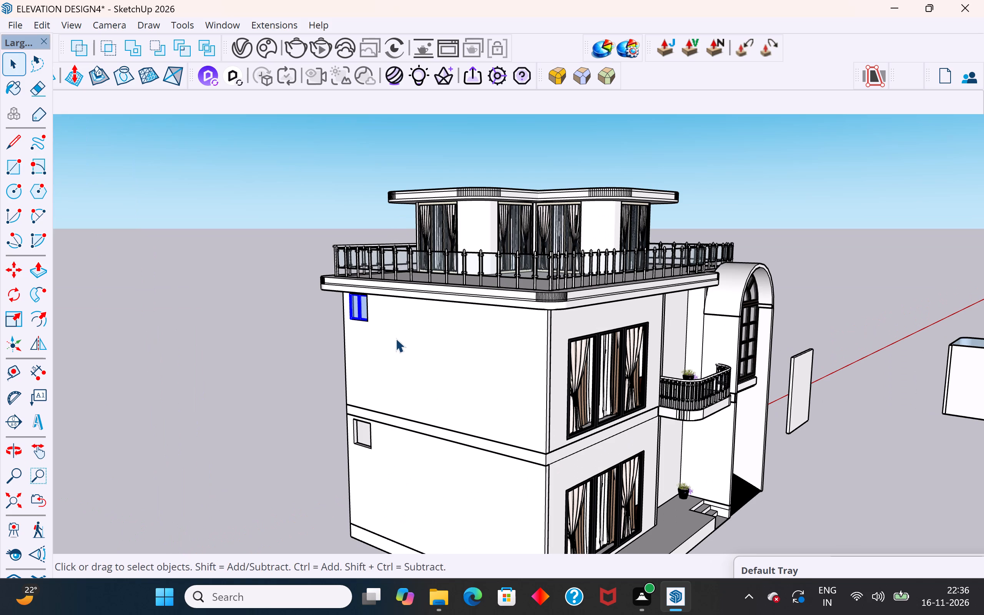
key("m")
left_click(367, 321, "ctrl")
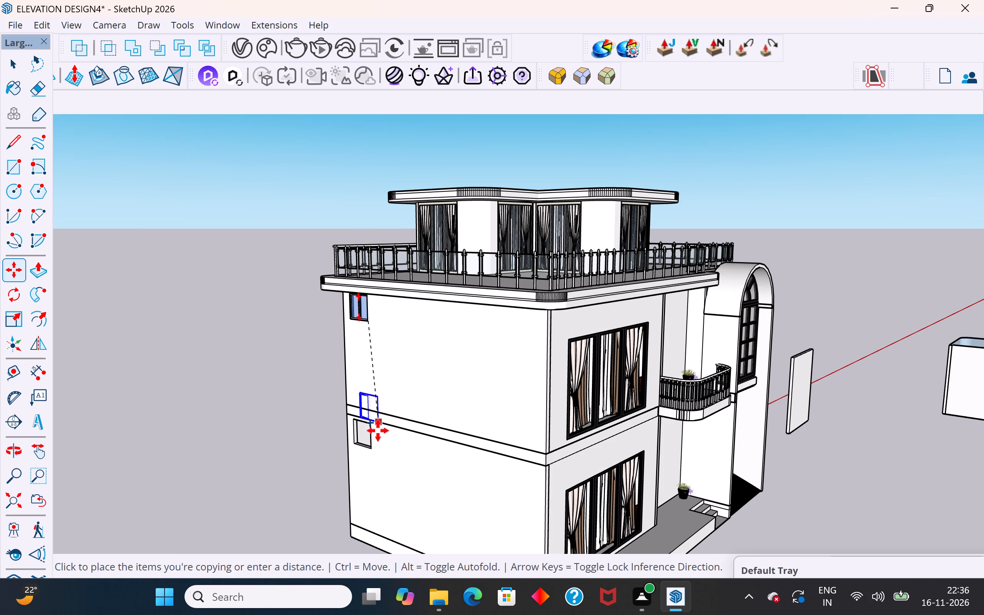
scroll(375, 445, "up", 18)
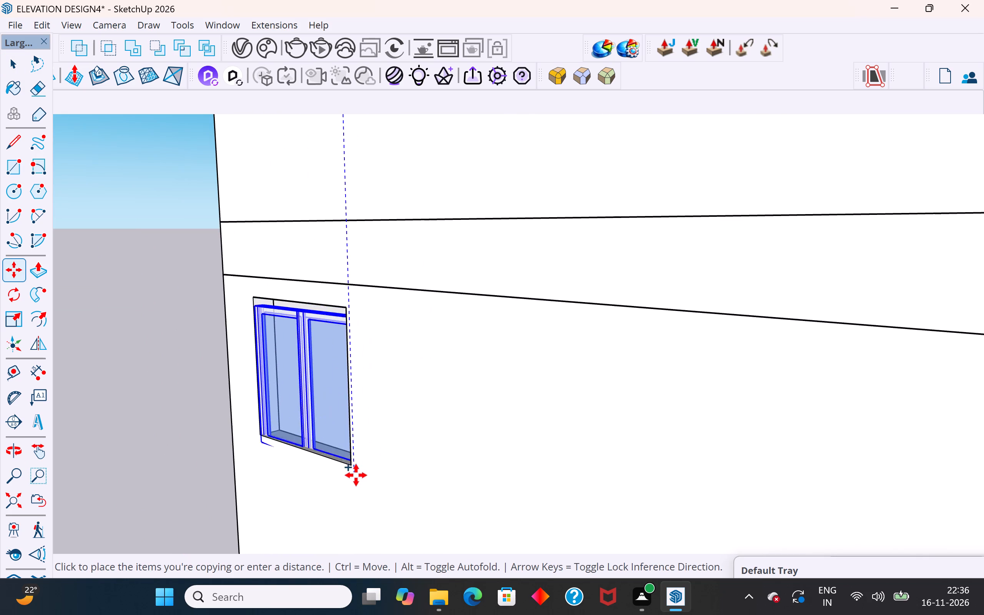
left_click(354, 463)
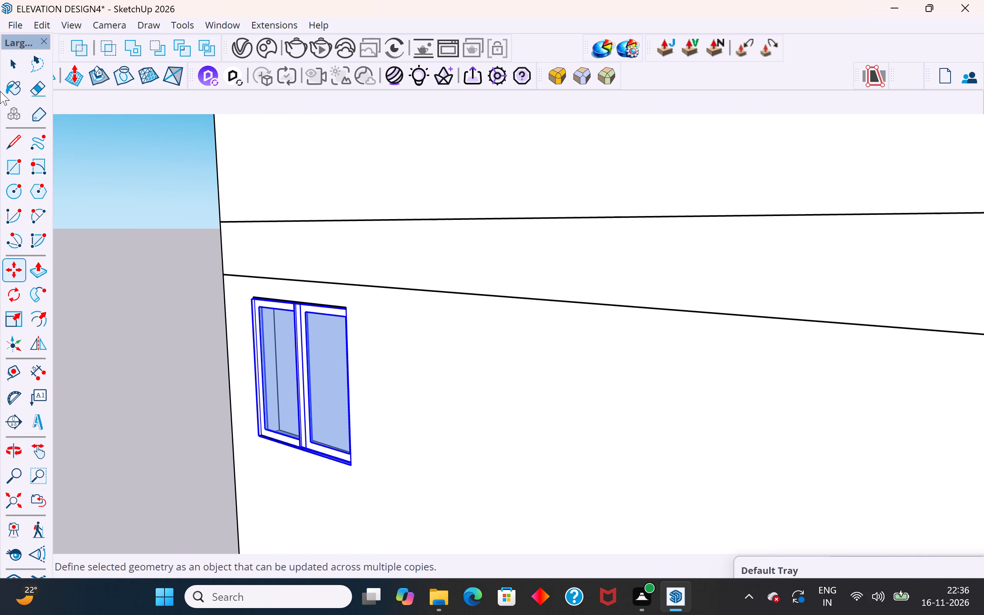
left_click(12, 66)
left_click(135, 273)
Move the copied window in the lower storey by its bottom corner onto the matching corner of its opening, and deselect it.
middle_click_drag(155, 362, 402, 341)
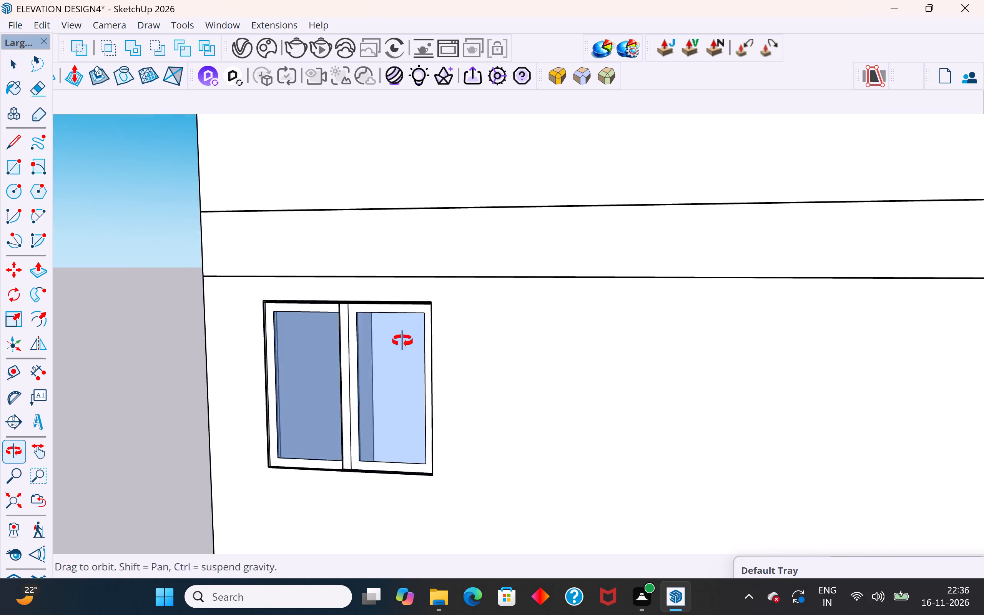
middle_click_drag(402, 341, 535, 395)
scroll(494, 304, "down", 5)
scroll(460, 458, "up", 10)
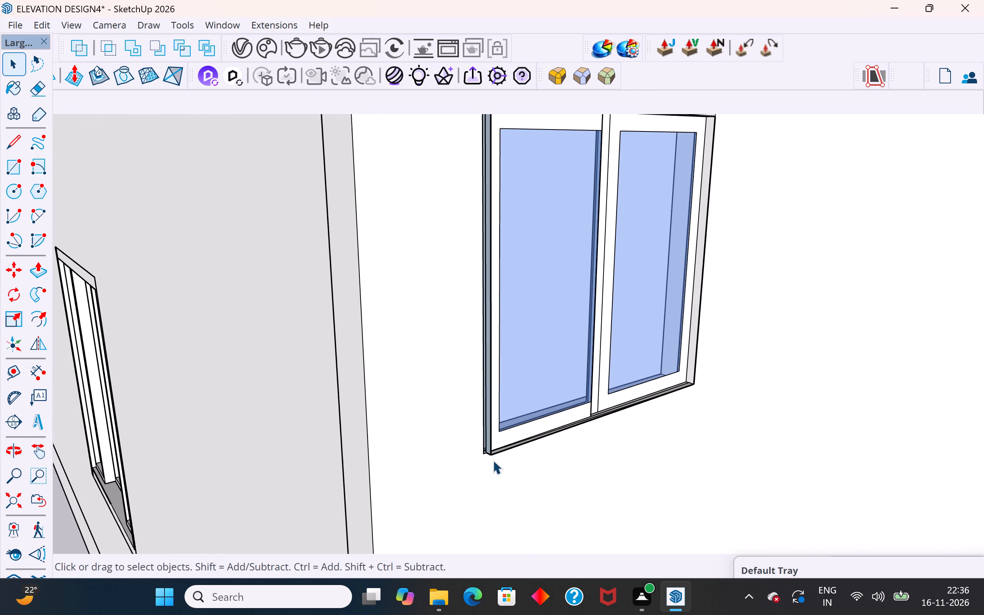
left_click(497, 450)
scroll(497, 450, "up", 6)
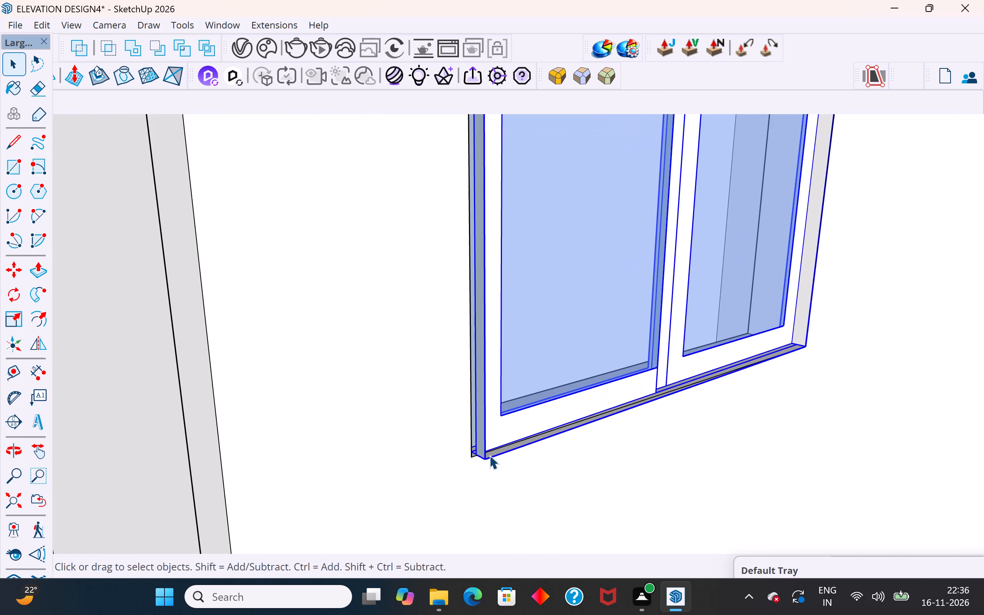
key("m")
left_click(487, 464)
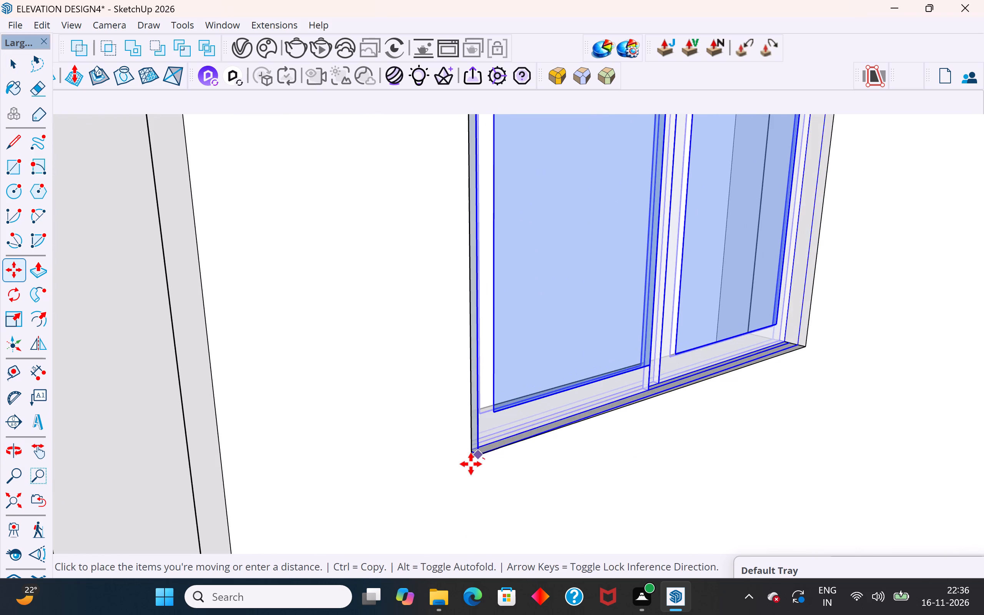
scroll(471, 464, "up", 3)
middle_click_drag(471, 464, 440, 340)
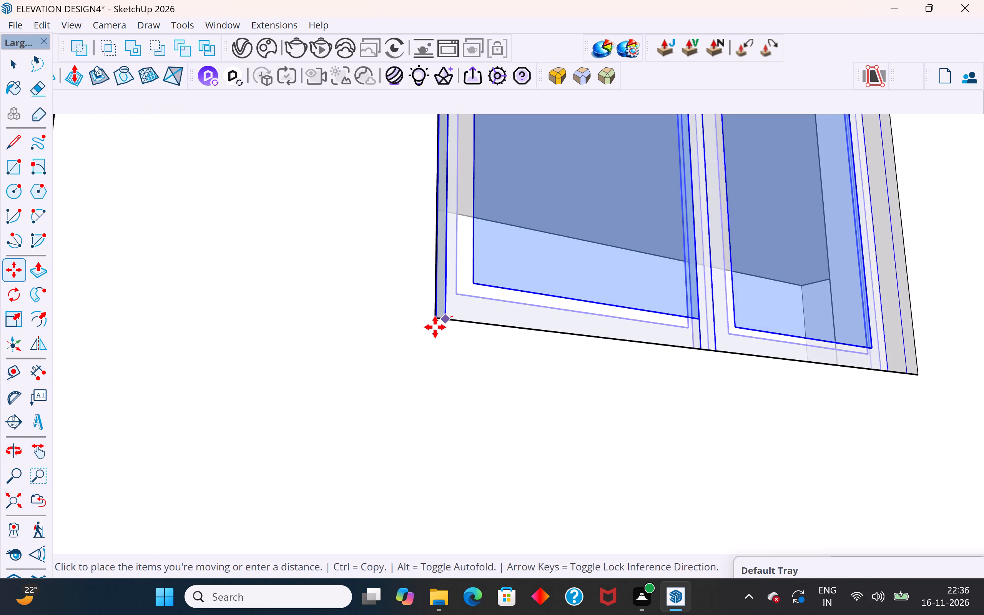
left_click(433, 320)
scroll(401, 452, "down", 7)
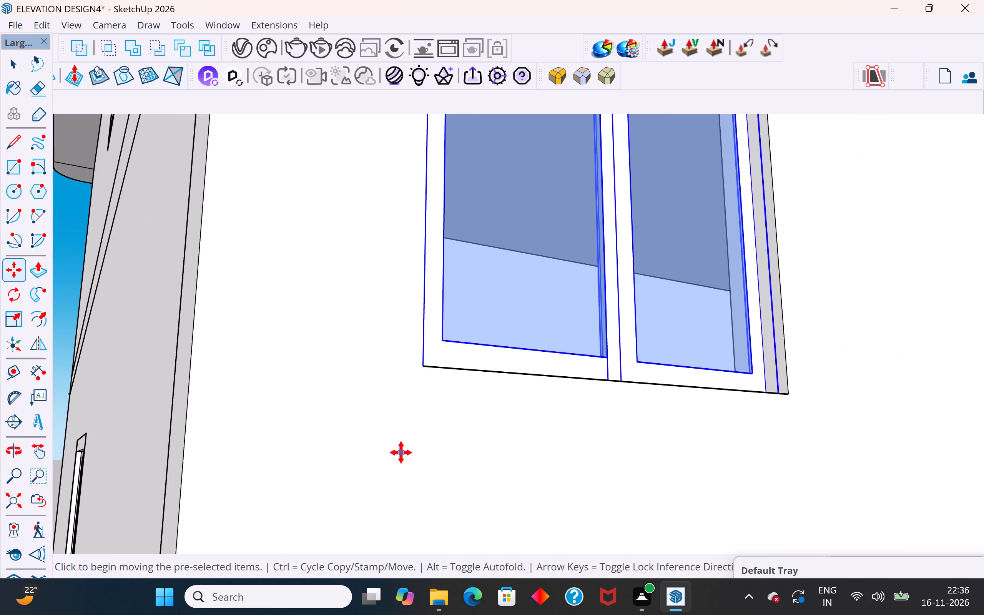
scroll(401, 452, "down", 4)
middle_click_drag(504, 394, 356, 523)
scroll(334, 372, "down", 5)
middle_click_drag(357, 390, 296, 429)
left_click(10, 66)
left_click(96, 251)
Examine how the lower-storey window sits in its opening and how both windows line up on the side wall.
scroll(266, 358, "up", 3)
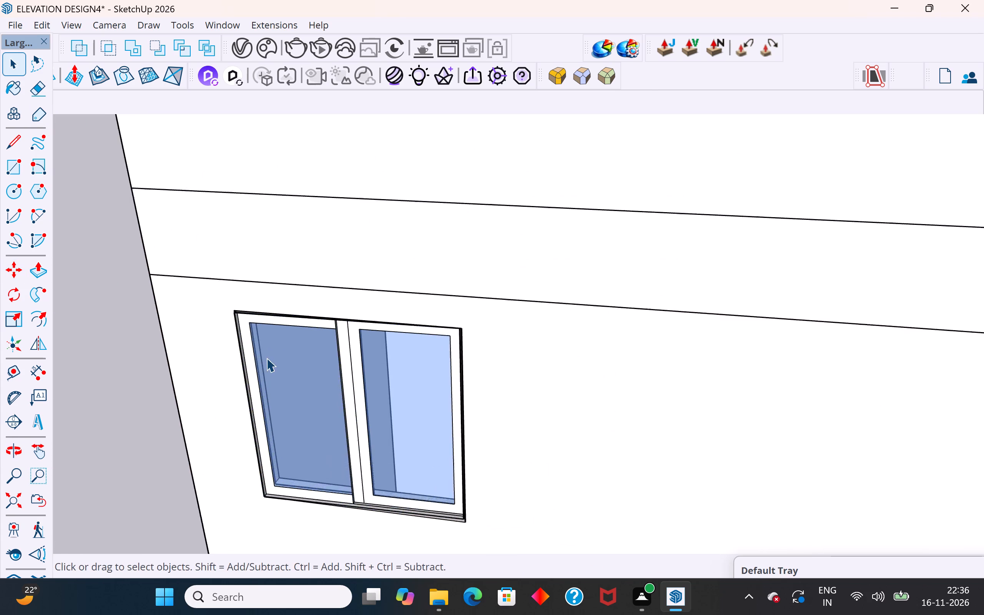
scroll(266, 358, "up", 1)
middle_click_drag(276, 357, 241, 239)
scroll(306, 417, "up", 3)
middle_click_drag(303, 412, 259, 375)
left_click(385, 277)
scroll(385, 277, "down", 4)
middle_click_drag(414, 293, 510, 362)
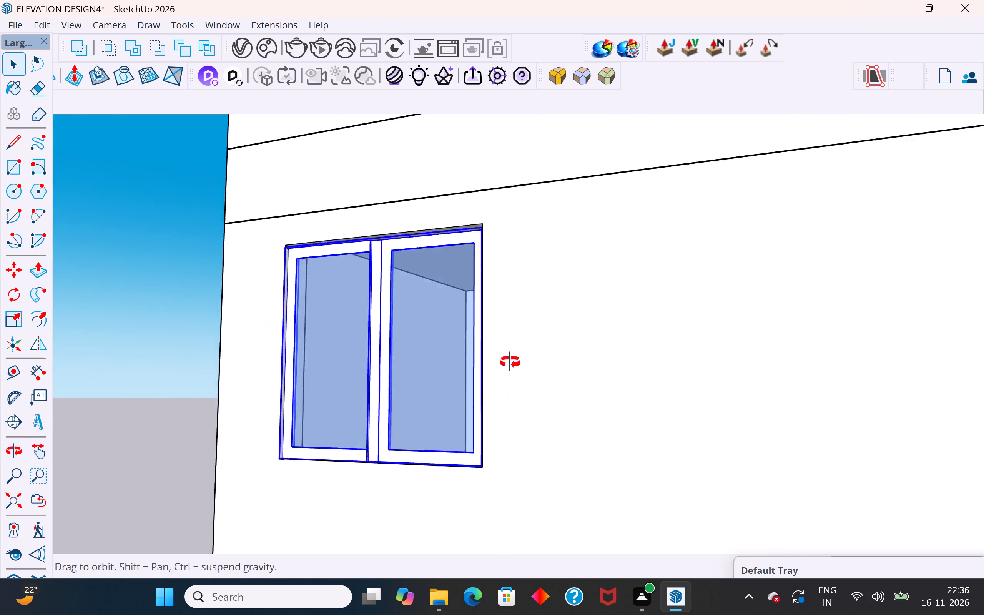
middle_click_drag(510, 362, 561, 409)
scroll(522, 422, "down", 20)
scroll(522, 422, "down", 7)
middle_click_drag(744, 385, 499, 385)
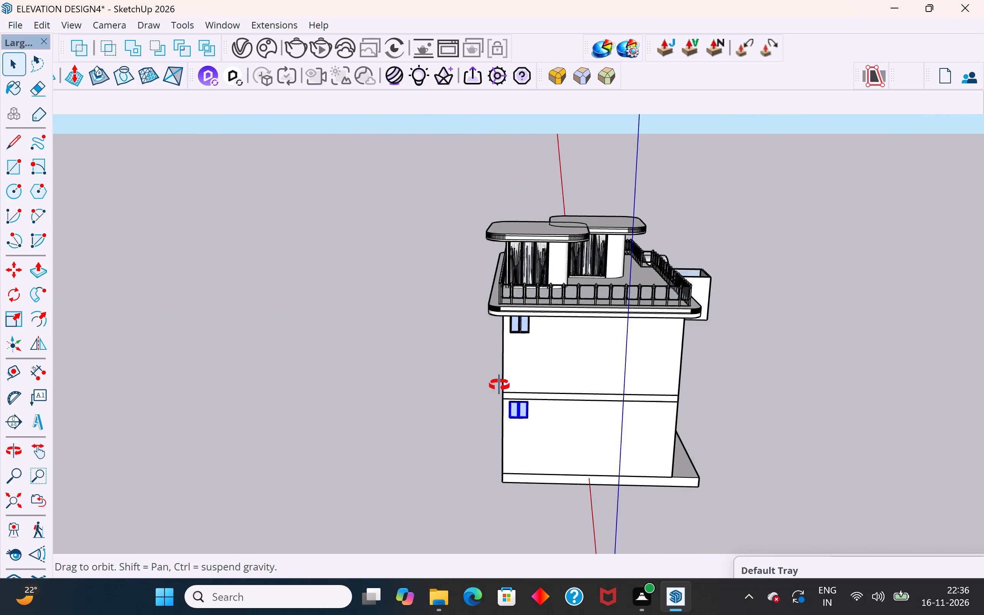
middle_click_drag(499, 385, 151, 408)
Select the stray upright panel and the open box standing beside the house and delete both.
middle_click_drag(582, 367, 650, 303)
scroll(638, 303, "down", 5)
middle_click_drag(644, 326, 755, 359)
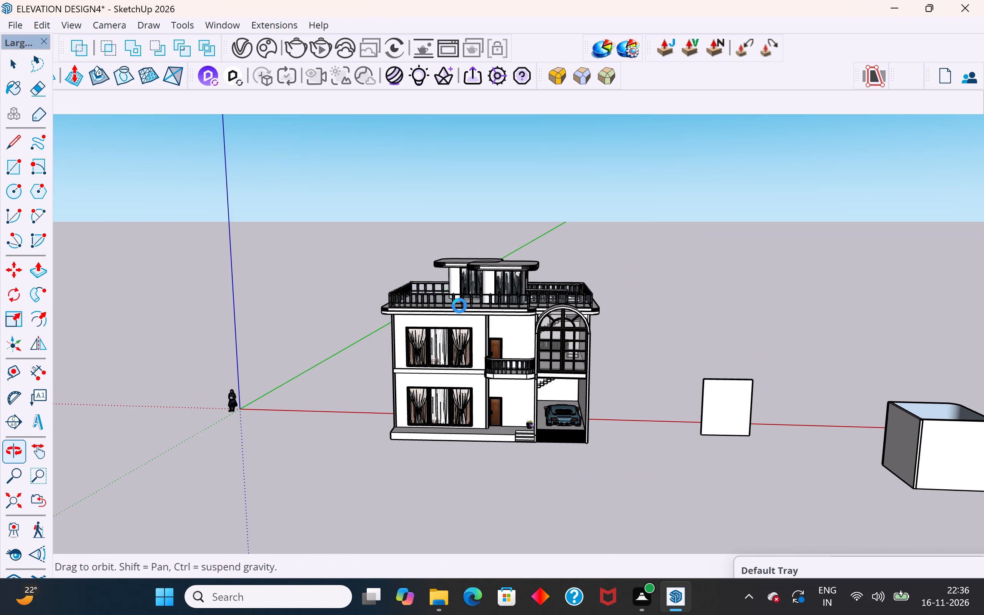
scroll(444, 306, "down", 5)
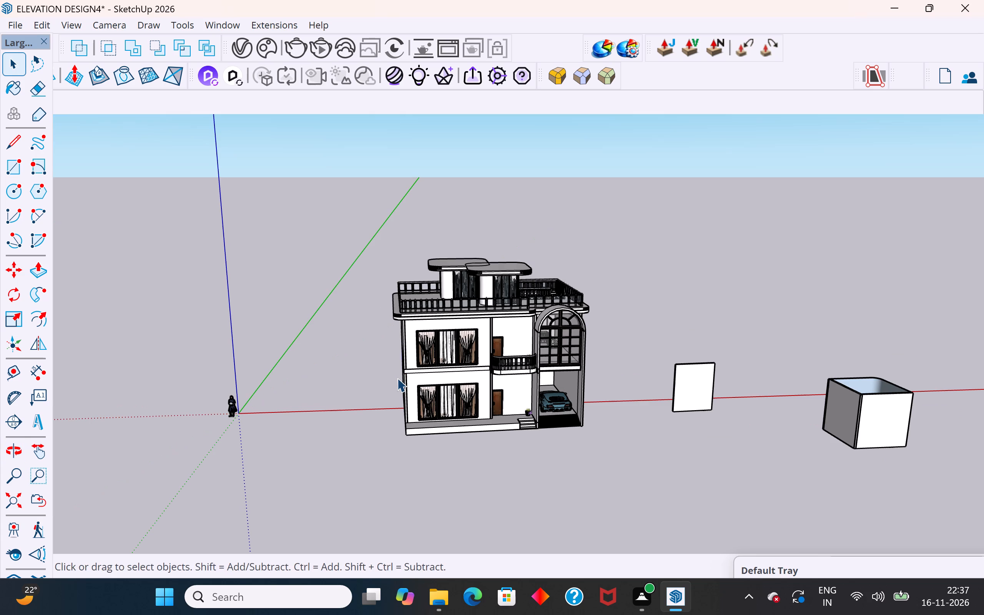
scroll(514, 405, "down", 3)
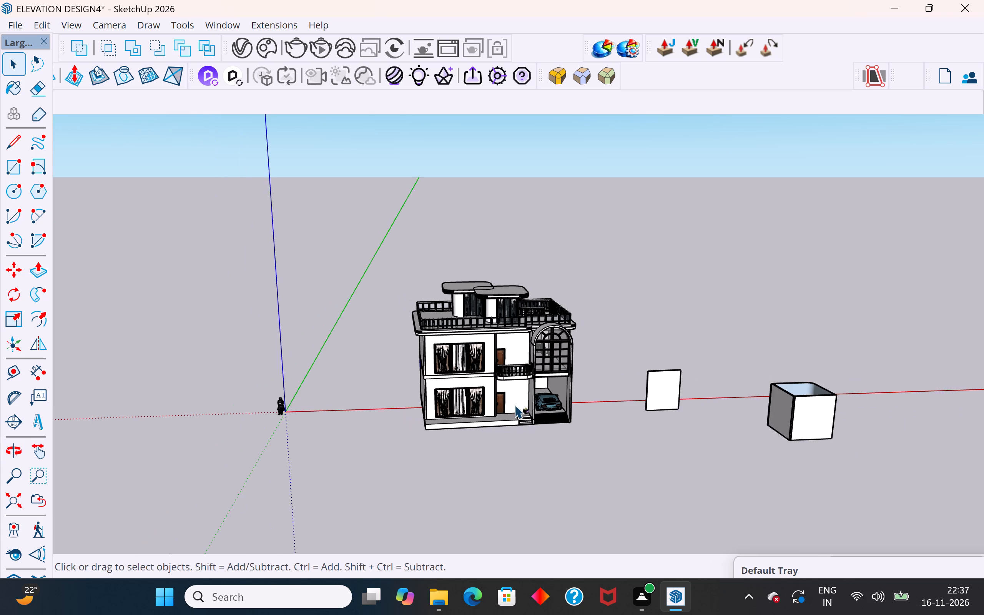
left_click_drag(898, 290, 616, 482)
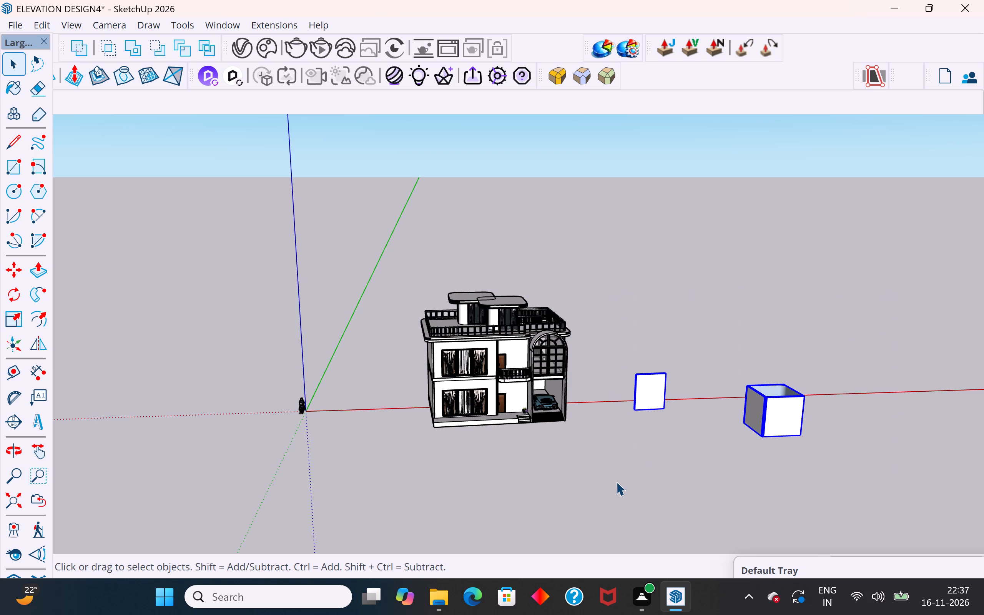
key("Delete")
Examine the house from the front and both sides, including the roof terrace, railings, balcony and arched window.
middle_click_drag(607, 479, 610, 431)
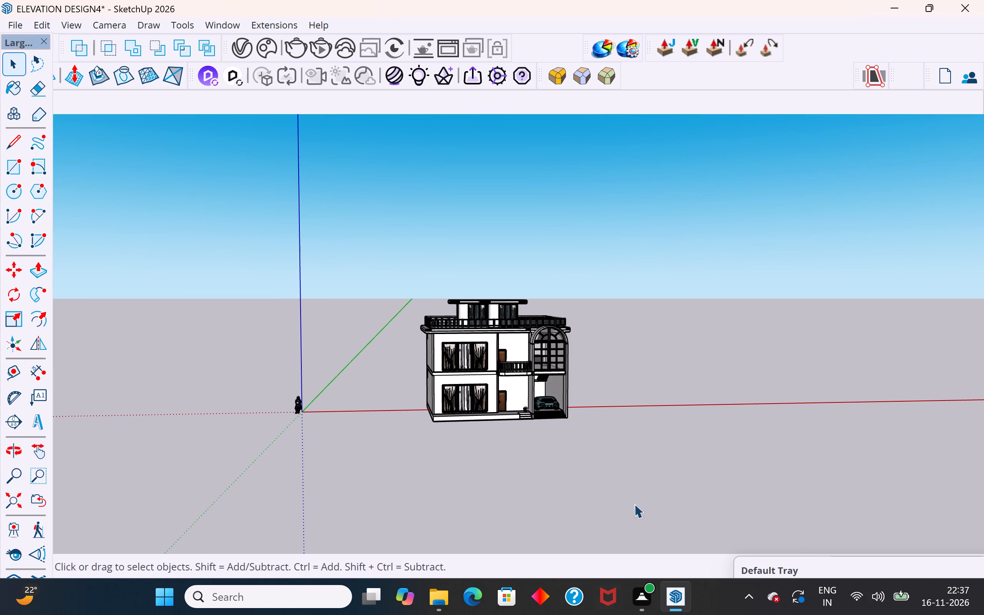
scroll(534, 432, "up", 6)
middle_click_drag(510, 324, 593, 377)
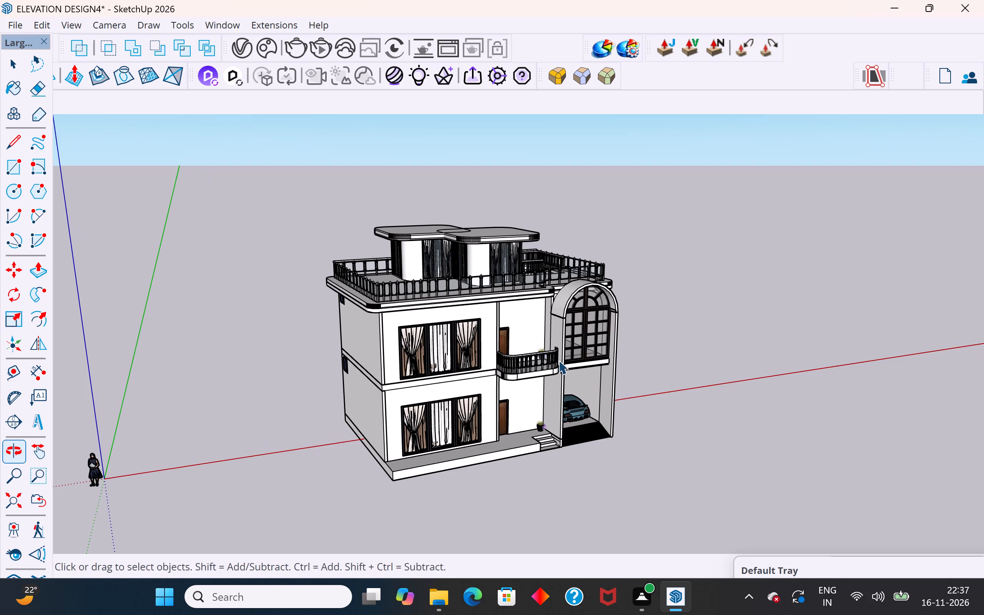
scroll(516, 312, "up", 3)
middle_click_drag(514, 306, 488, 257)
scroll(488, 257, "up", 3)
middle_click_drag(483, 359, 219, 449)
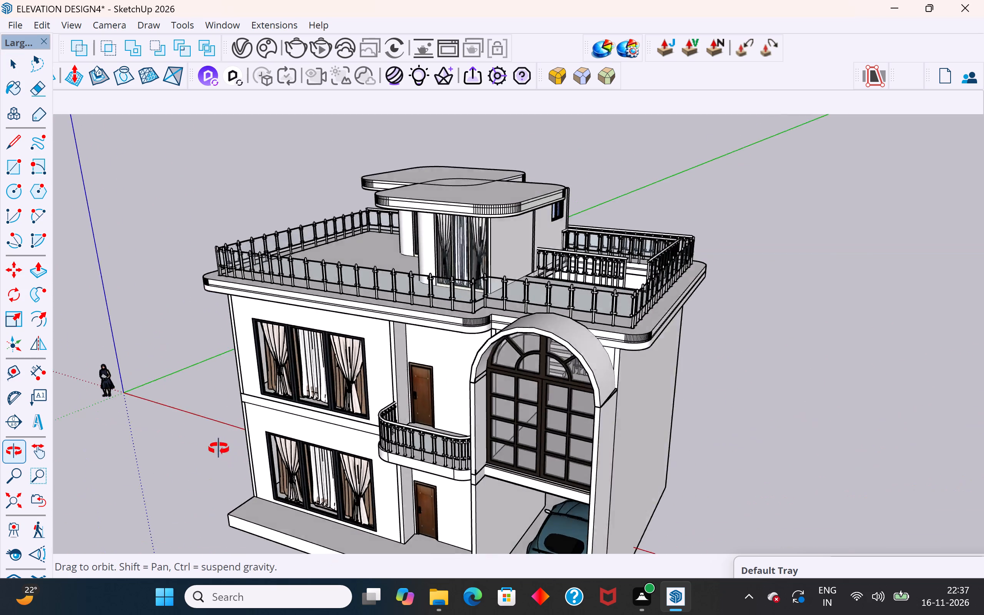
middle_click_drag(219, 449, 115, 455)
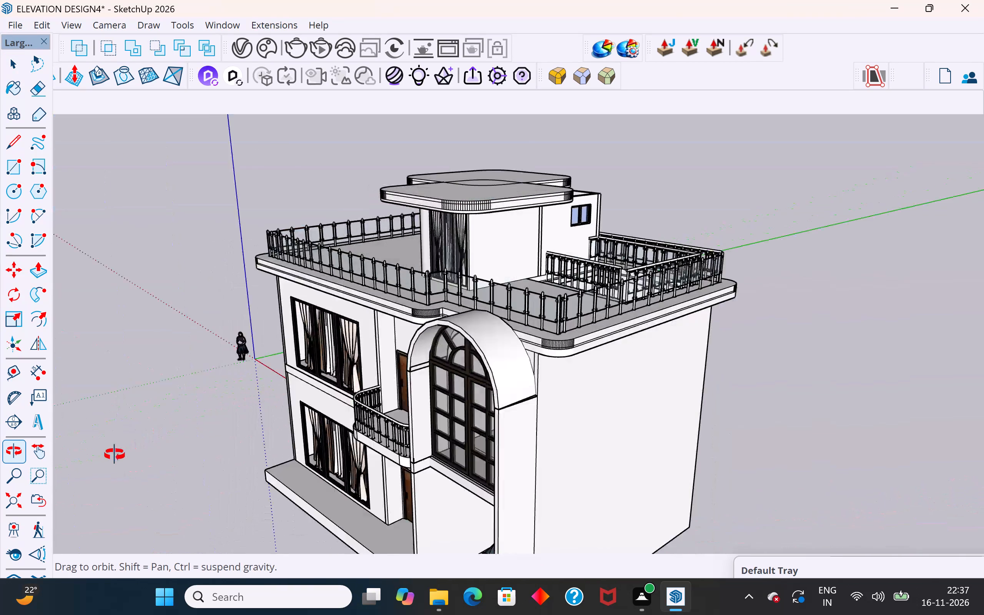
middle_click_drag(115, 455, 457, 480)
scroll(510, 272, "up", 4)
middle_click_drag(632, 240, 579, 251)
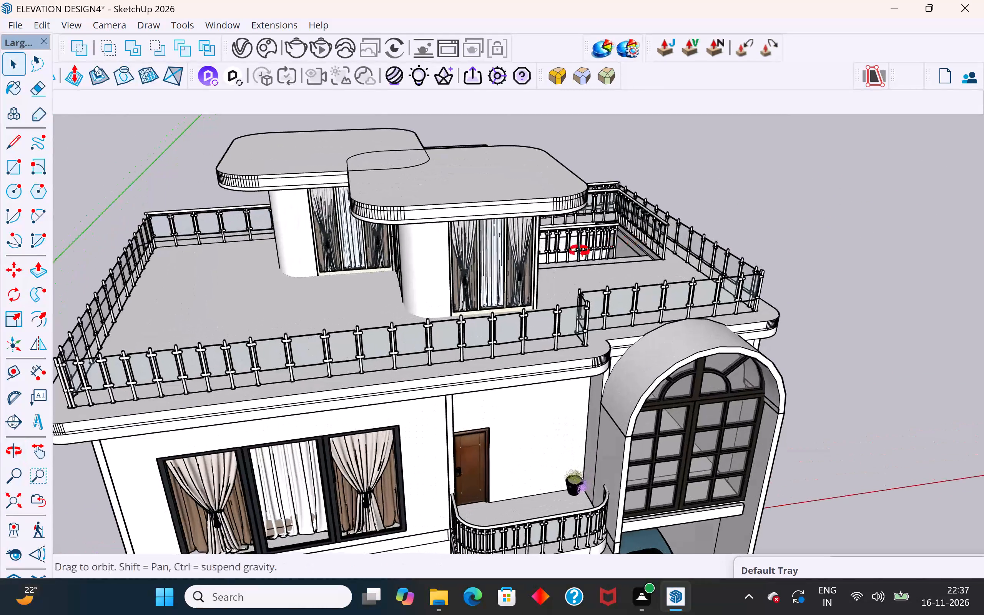
middle_click_drag(579, 251, 745, 244)
scroll(495, 268, "down", 4)
middle_click_drag(490, 270, 502, 268)
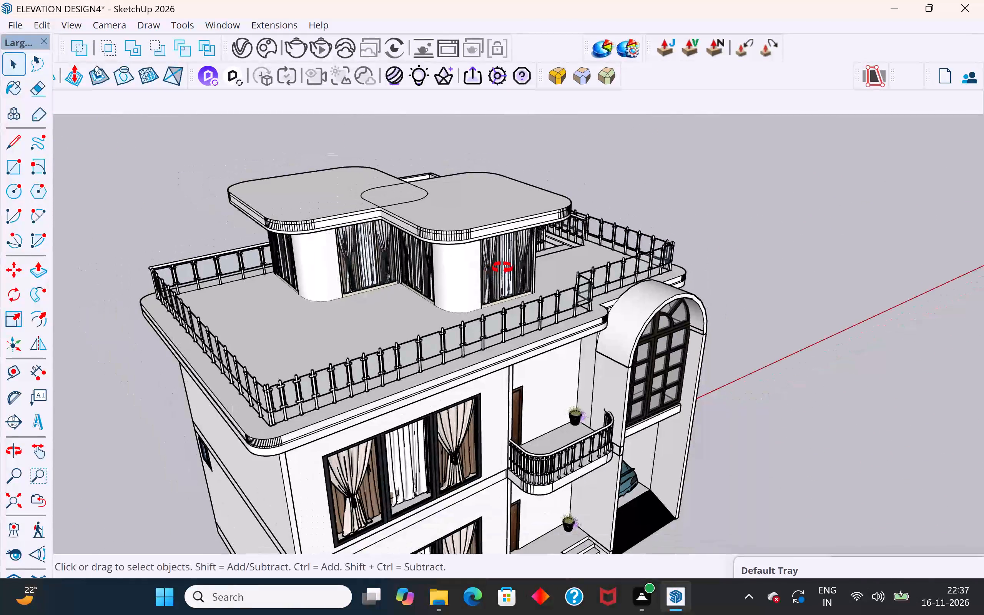
middle_click_drag(502, 268, 416, 224)
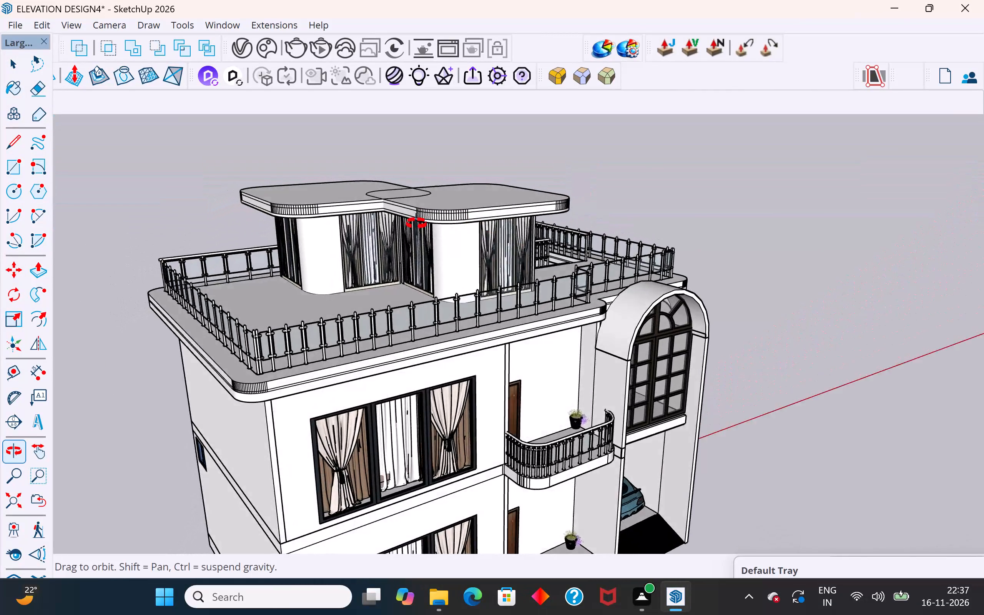
middle_click_drag(416, 224, 300, 249)
scroll(593, 273, "down", 5)
middle_click_drag(566, 238, 568, 187)
scroll(458, 437, "up", 2)
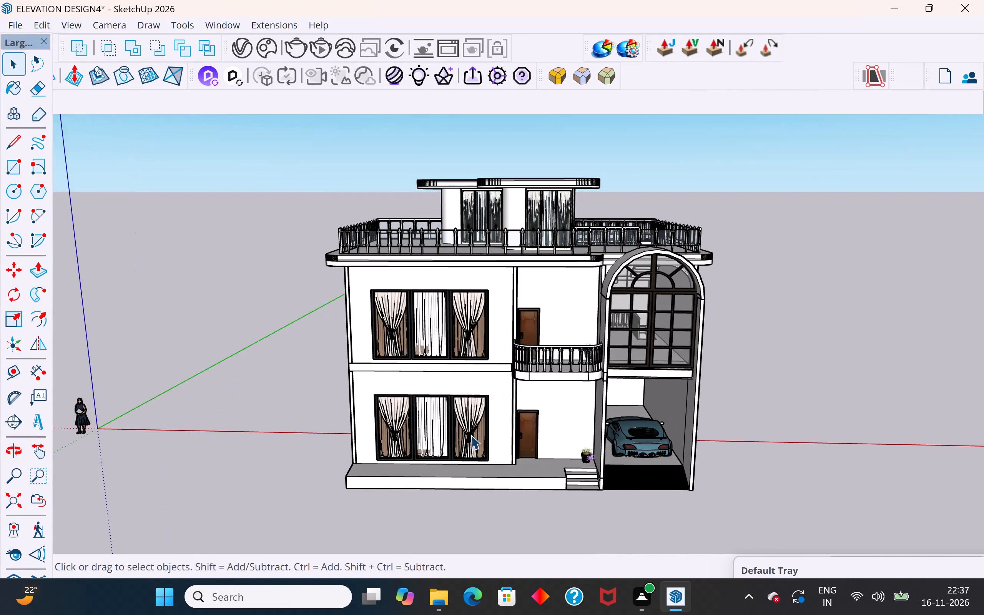
Offset the outline of the front floor band between the two storeys slightly inward to form a narrow inner rectangle.
middle_click_drag(476, 418, 475, 356)
scroll(361, 376, "up", 3)
middle_click_drag(363, 370, 440, 376)
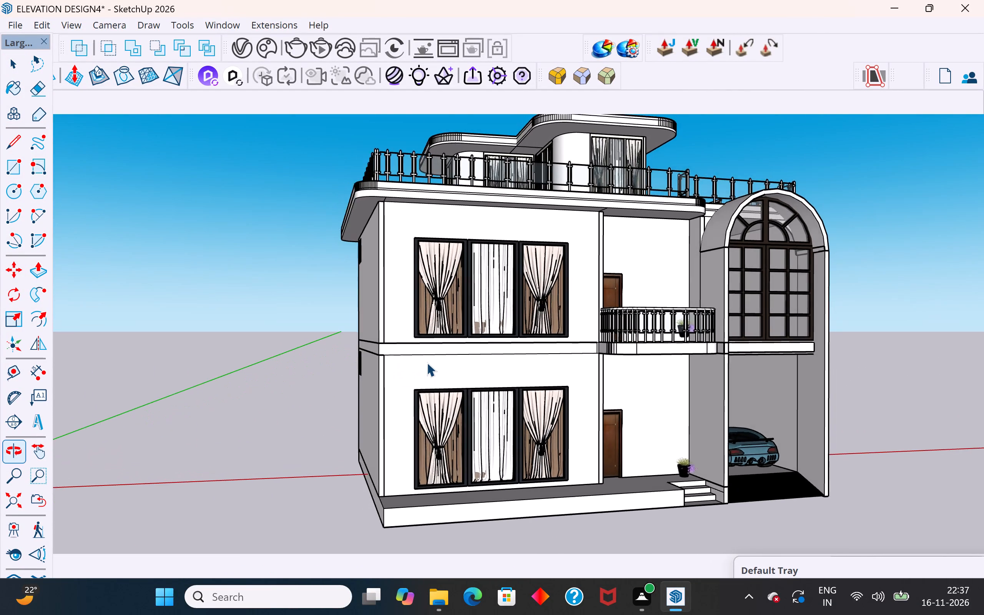
scroll(417, 356, "up", 8)
left_click(414, 337)
scroll(414, 337, "up", 3)
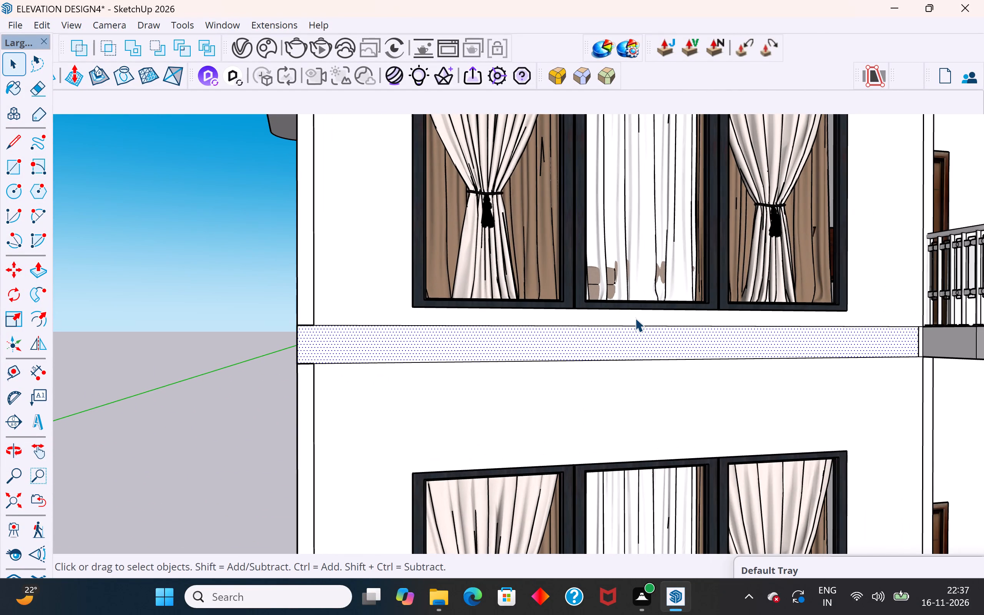
scroll(635, 318, "down", 2)
middle_click_drag(709, 337, 811, 347)
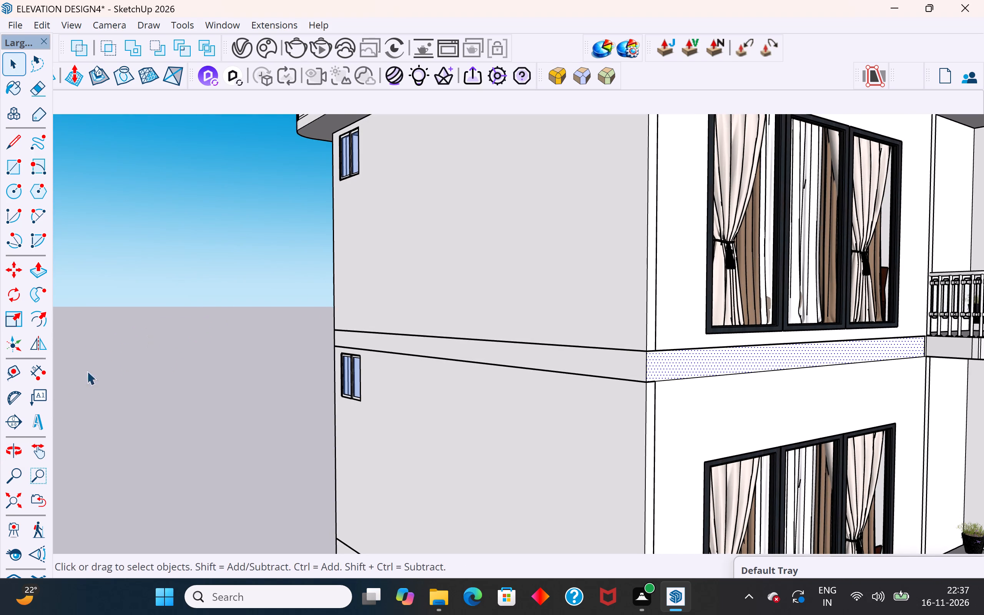
left_click(38, 319)
scroll(675, 384, "up", 3)
left_click(685, 338)
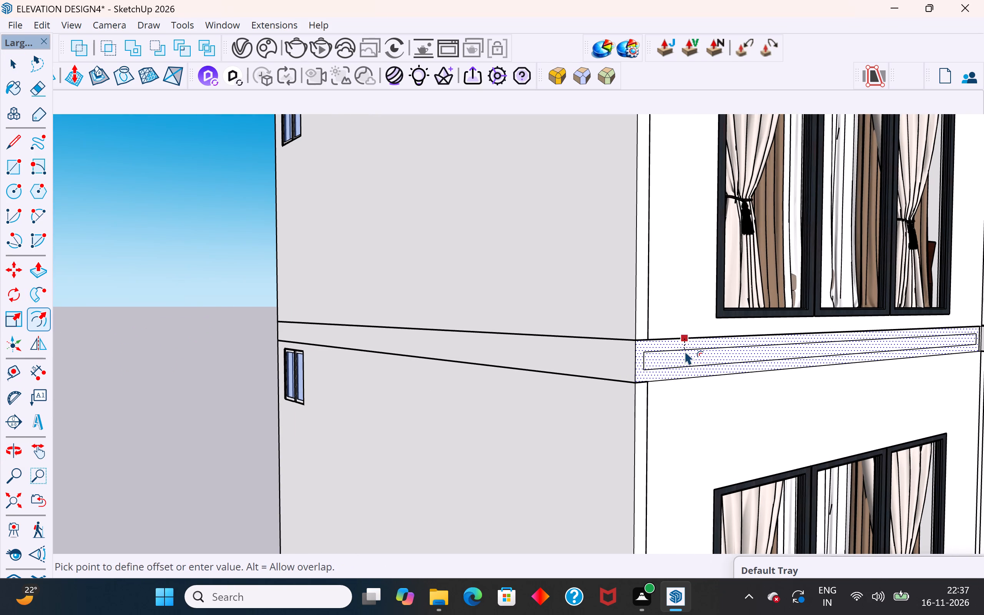
left_click(684, 348)
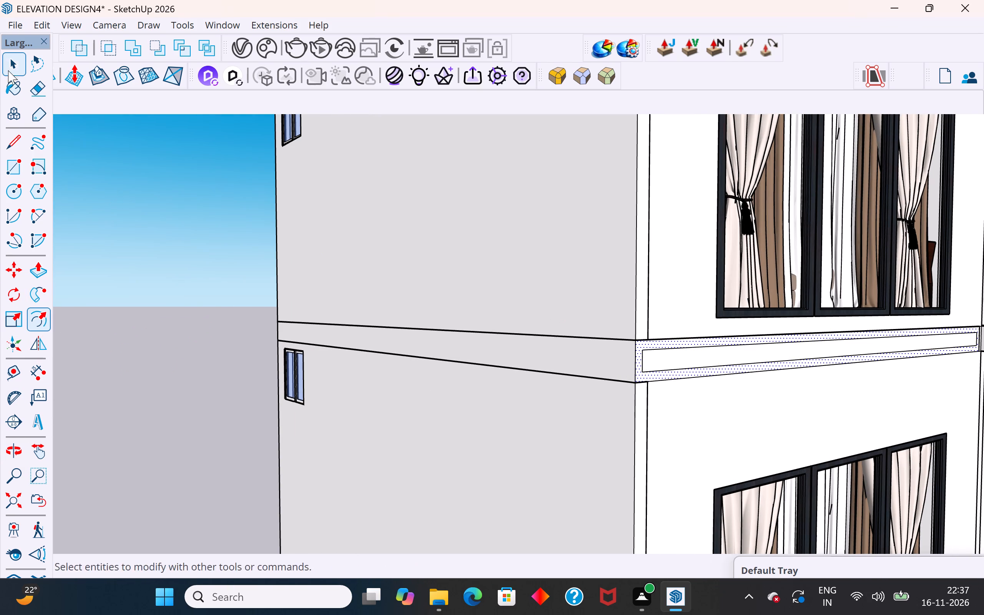
Offset the floor band's face on the side wall with the small two-pane windows inward by the same distance, and deselect it.
left_click(8, 60)
left_click(351, 330)
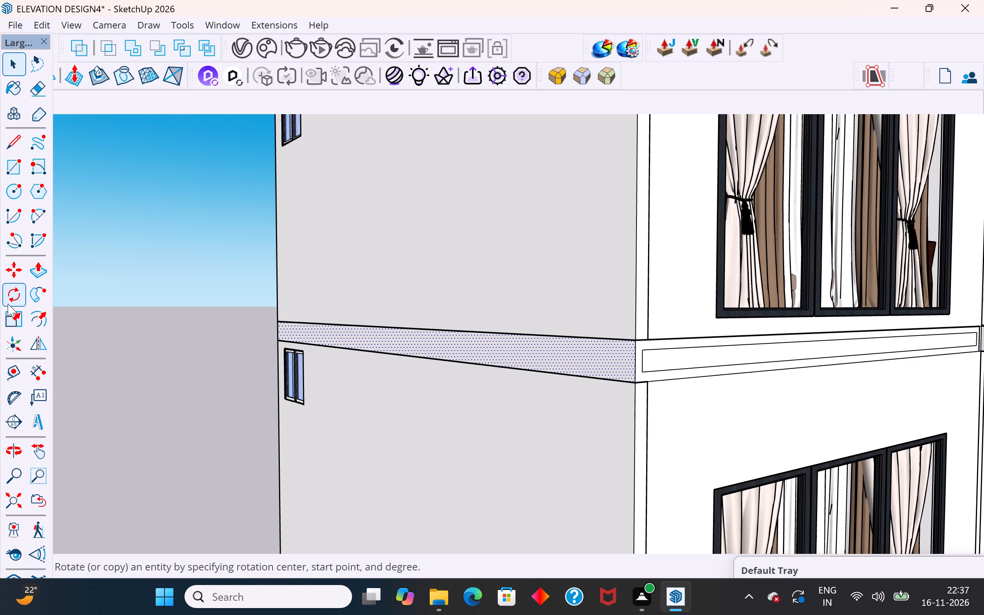
left_click(47, 326)
left_click(43, 314)
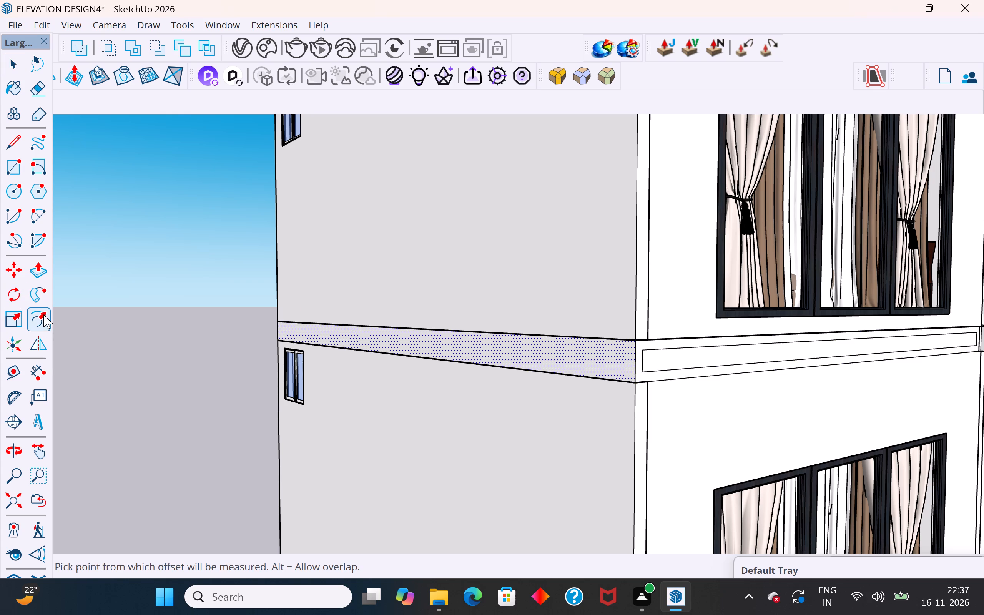
double_click(482, 339)
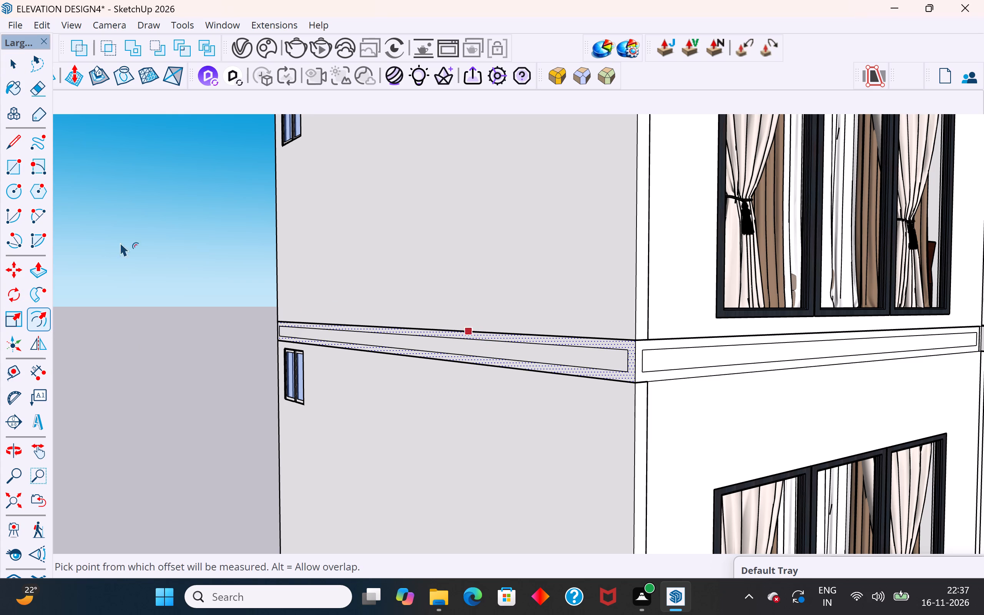
left_click(15, 70)
left_click_drag(131, 227, 133, 230)
scroll(362, 431, "down", 7)
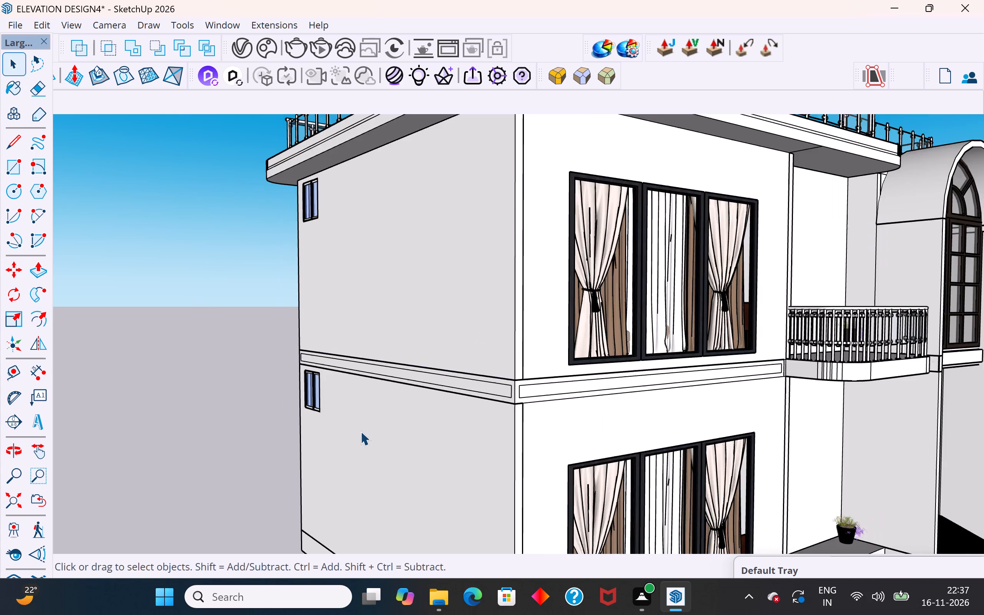
Offset the floor band's face on the rear wall with the barred windows inward by the same distance, and deselect it.
scroll(361, 431, "down", 3)
middle_click_drag(547, 416, 939, 435)
middle_click_drag(545, 449, 654, 452)
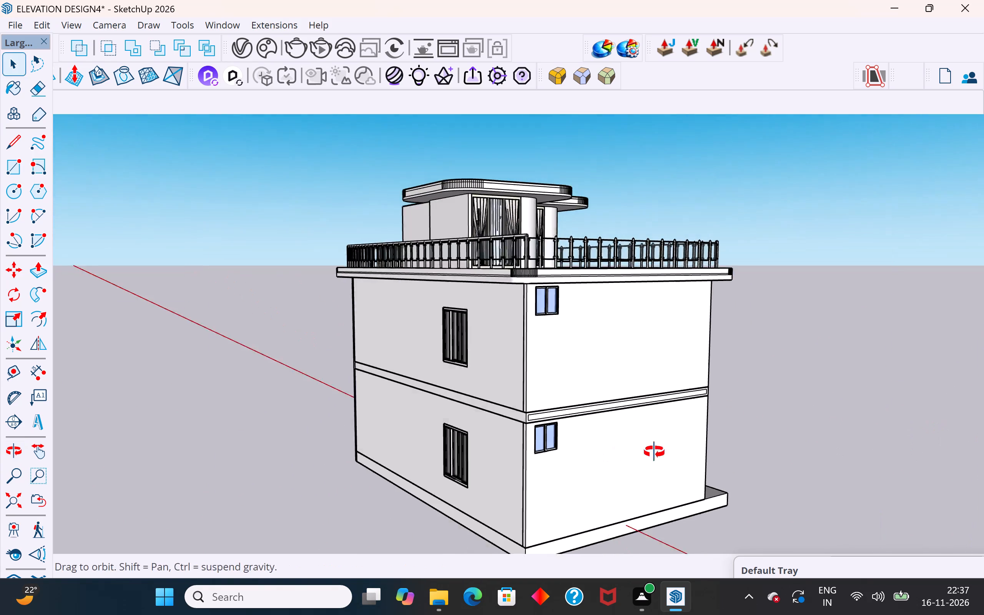
middle_click_drag(654, 452, 682, 452)
scroll(592, 421, "up", 5)
left_click(596, 403)
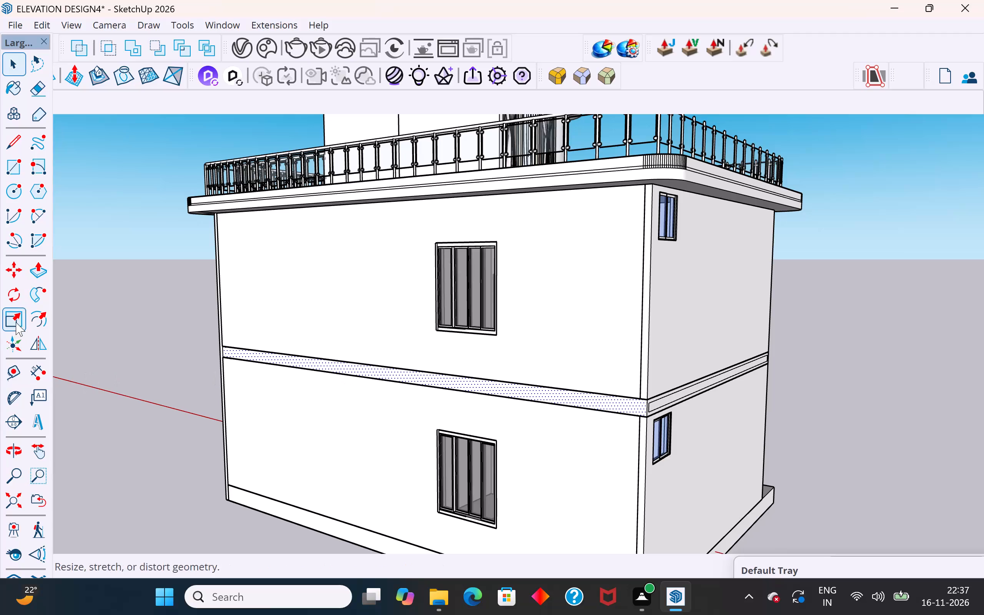
left_click(36, 321)
scroll(582, 401, "up", 3)
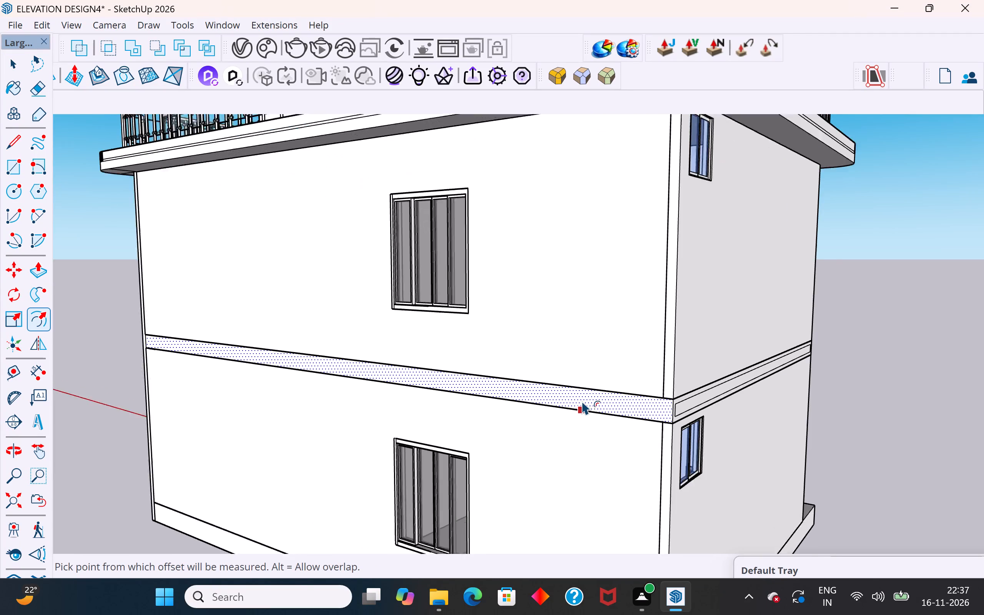
scroll(582, 401, "up", 1)
double_click(583, 400)
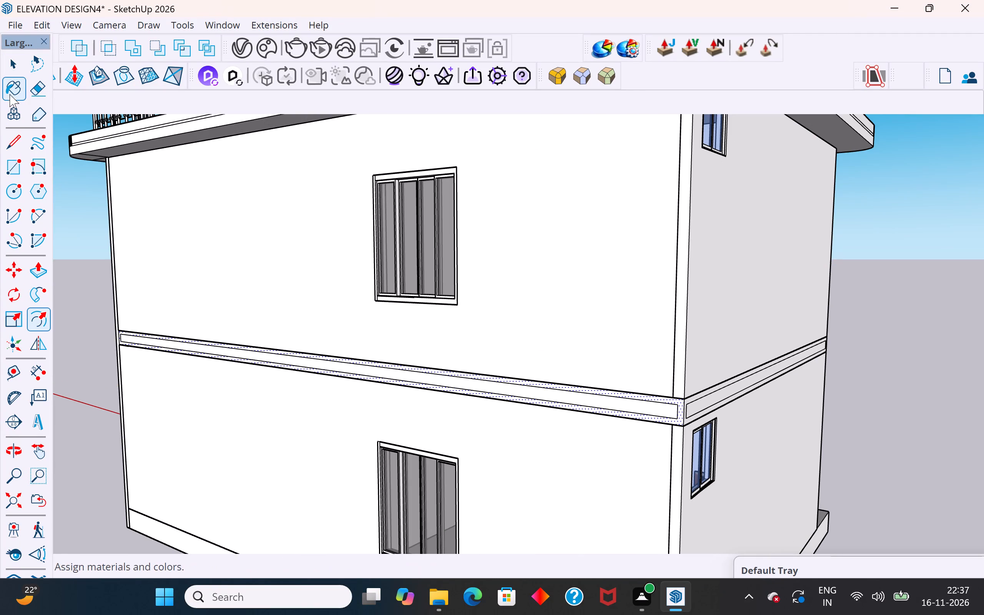
left_click(14, 65)
left_click(103, 245)
scroll(319, 296, "down", 5)
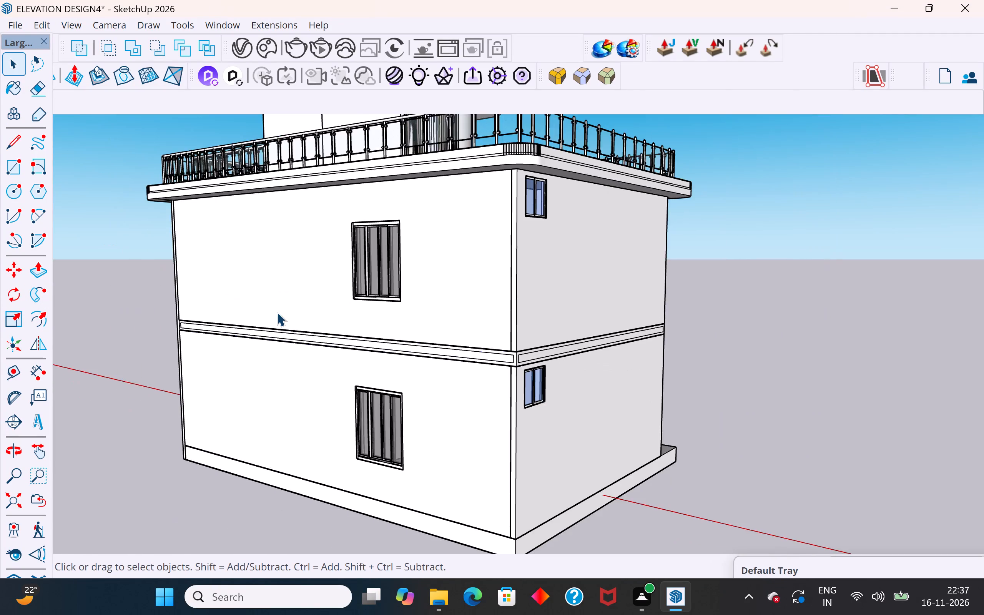
Examine the house from the rear, both sides and the front, checking the inset floor band outlines, windows, balcony and garage.
middle_click_drag(283, 314, 881, 301)
middle_click_drag(761, 312, 73, 433)
scroll(104, 425, "down", 1)
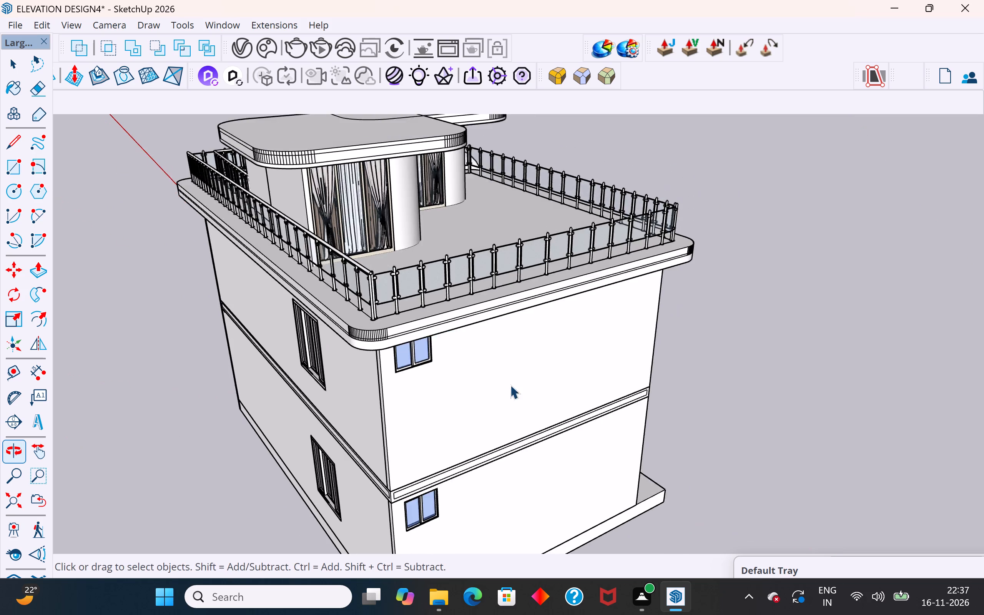
scroll(470, 376, "down", 5)
middle_click_drag(636, 341, 75, 288)
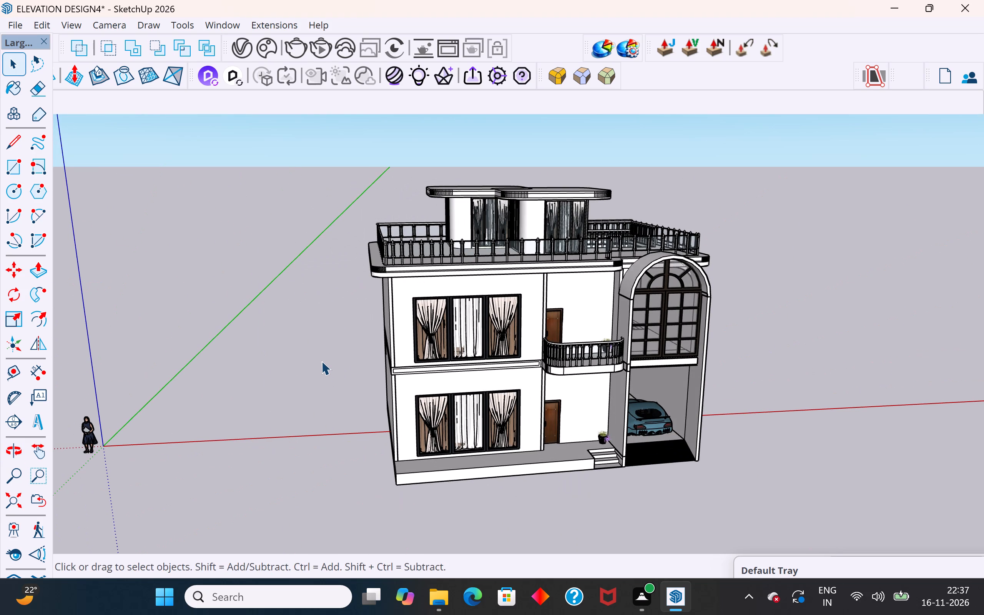
scroll(200, 393, "down", 6)
scroll(446, 453, "up", 6)
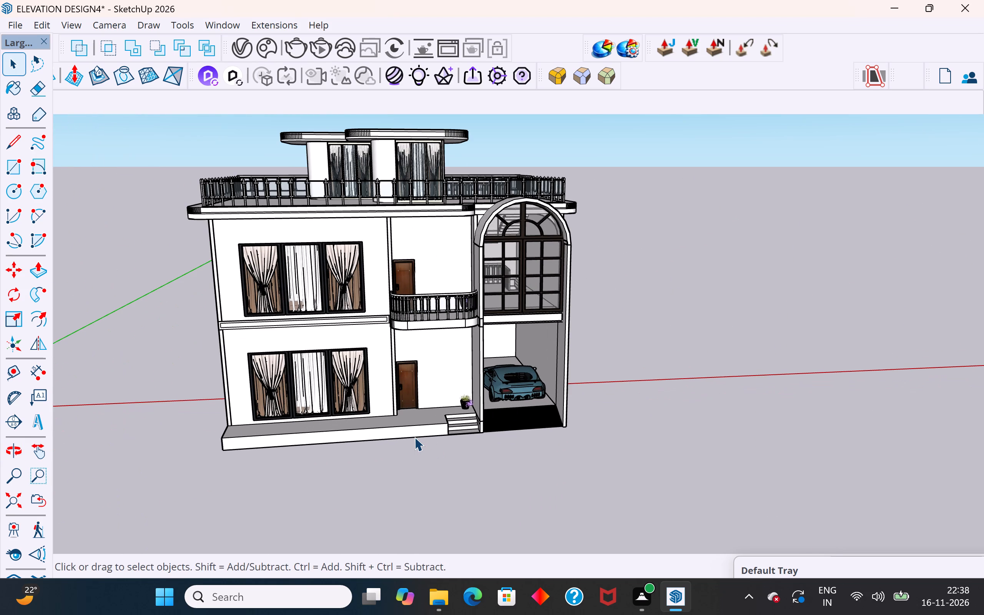
scroll(396, 411, "up", 1)
middle_click_drag(396, 411, 388, 390)
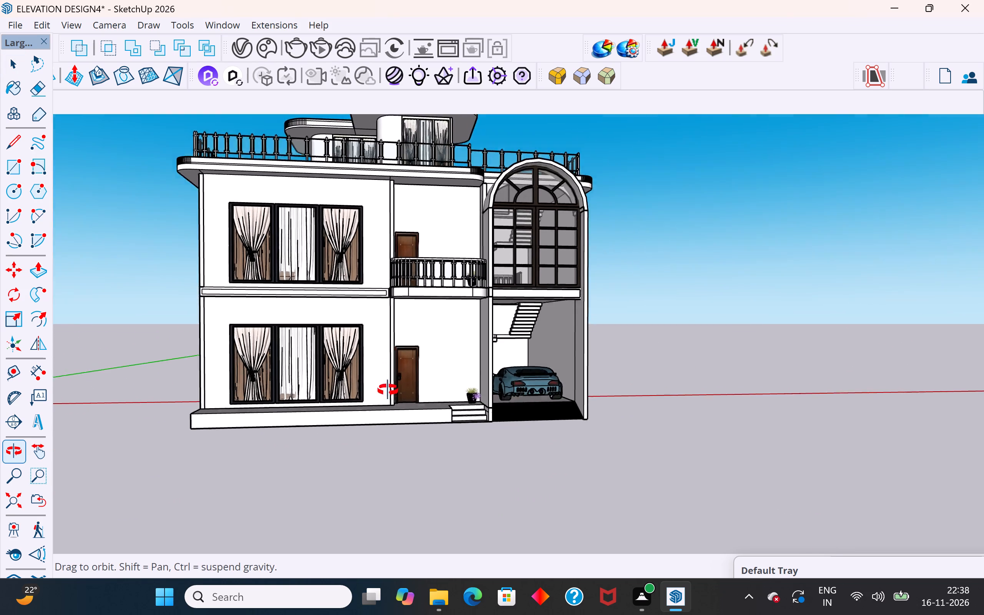
middle_click_drag(388, 390, 817, 382)
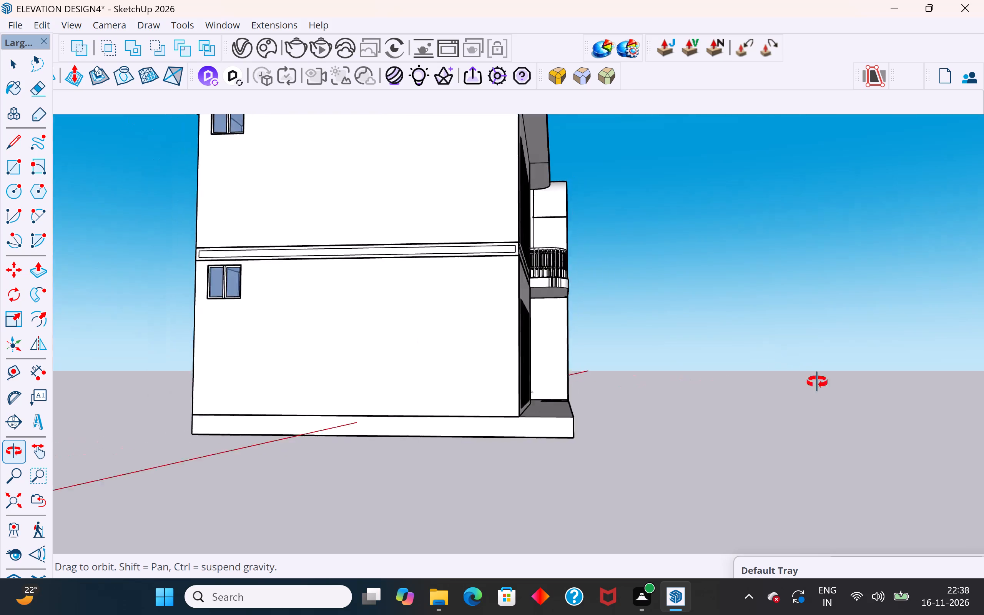
middle_click_drag(817, 382, 375, 461)
scroll(450, 376, "down", 4)
middle_click_drag(484, 370, 502, 386)
scroll(596, 347, "down", 1)
scroll(489, 363, "up", 1)
middle_click_drag(489, 359, 526, 316)
scroll(337, 313, "up", 2)
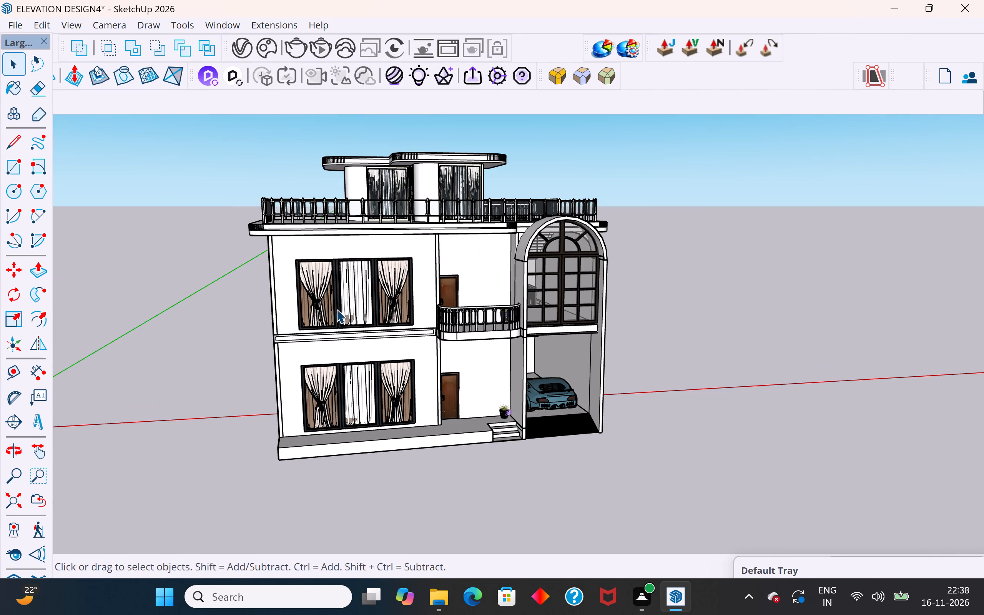
middle_click_drag(592, 489, 572, 460)
scroll(572, 460, "up", 3)
middle_click_drag(563, 459, 505, 459)
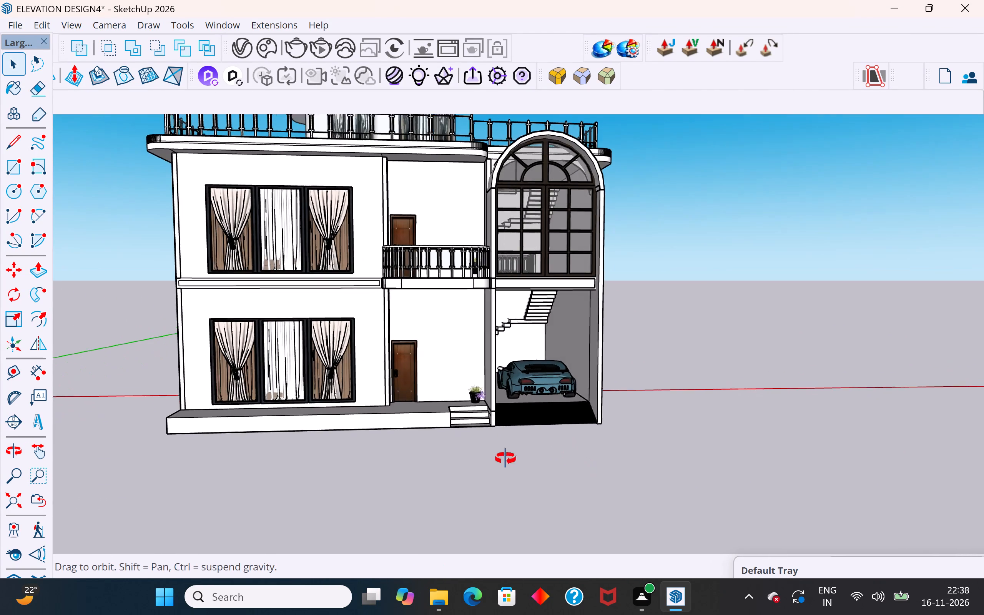
middle_click_drag(505, 459, 480, 467)
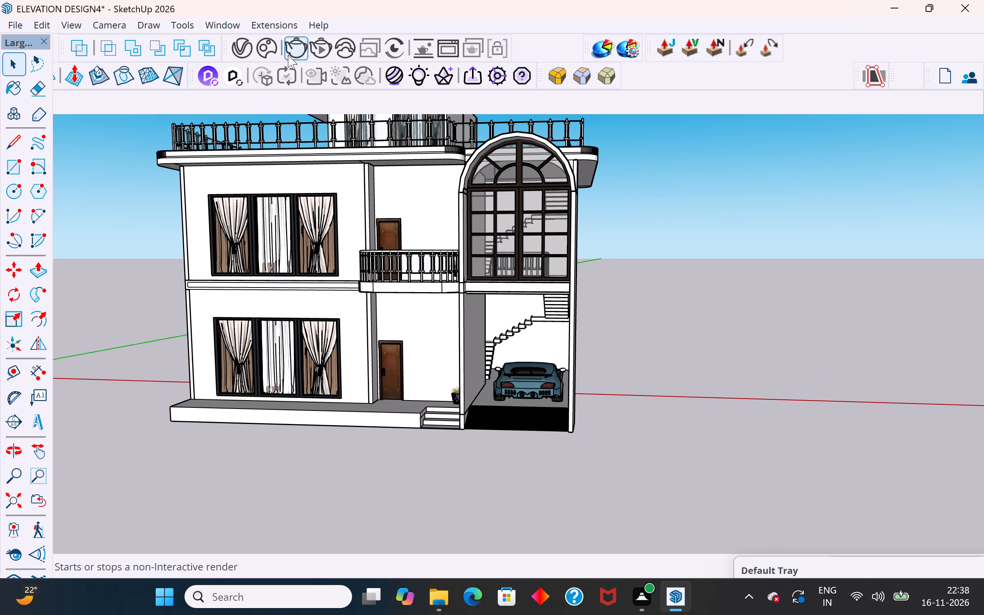
Open 3D Warehouse and replace the previous search term with a model search for SHOWER.
left_click(225, 28)
left_click(256, 138)
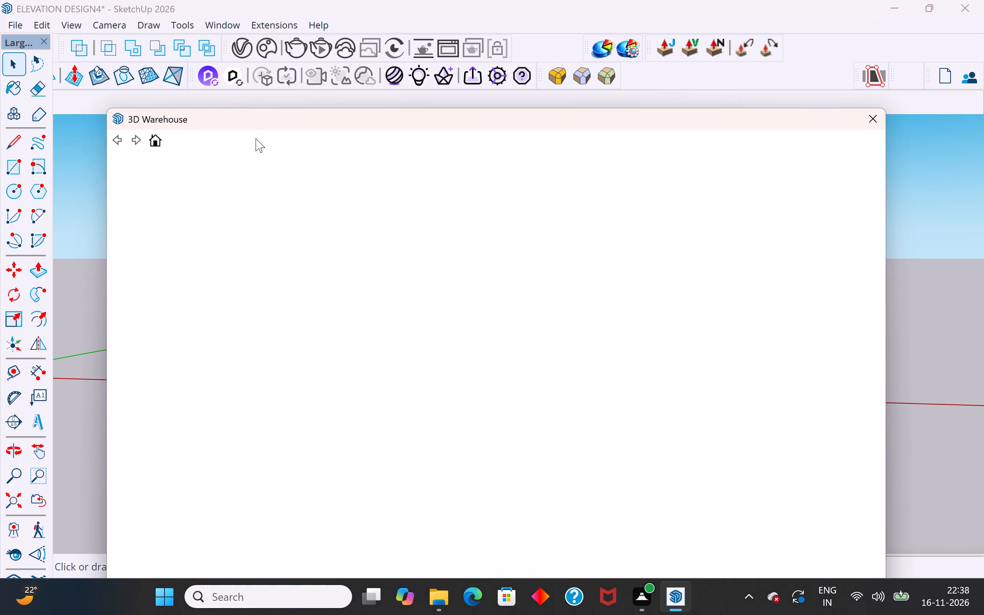
left_click_drag(335, 118, 394, 78)
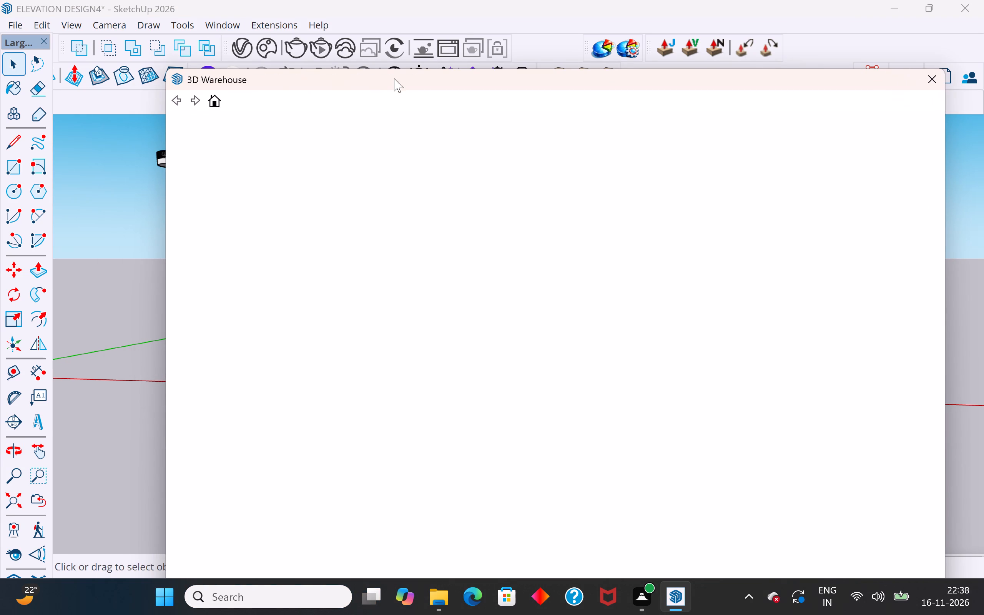
scroll(478, 486, "down", 3)
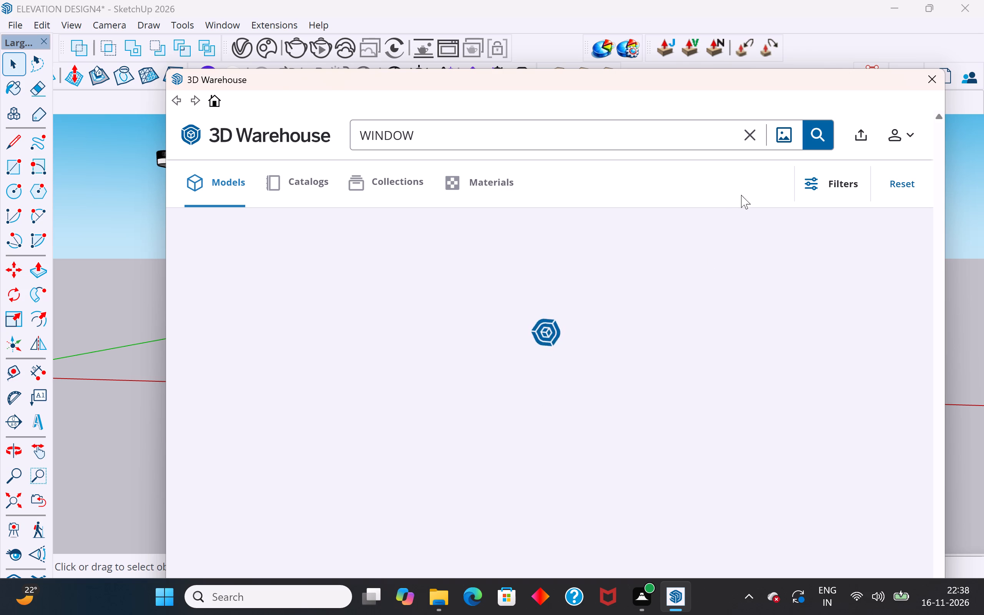
left_click(751, 136)
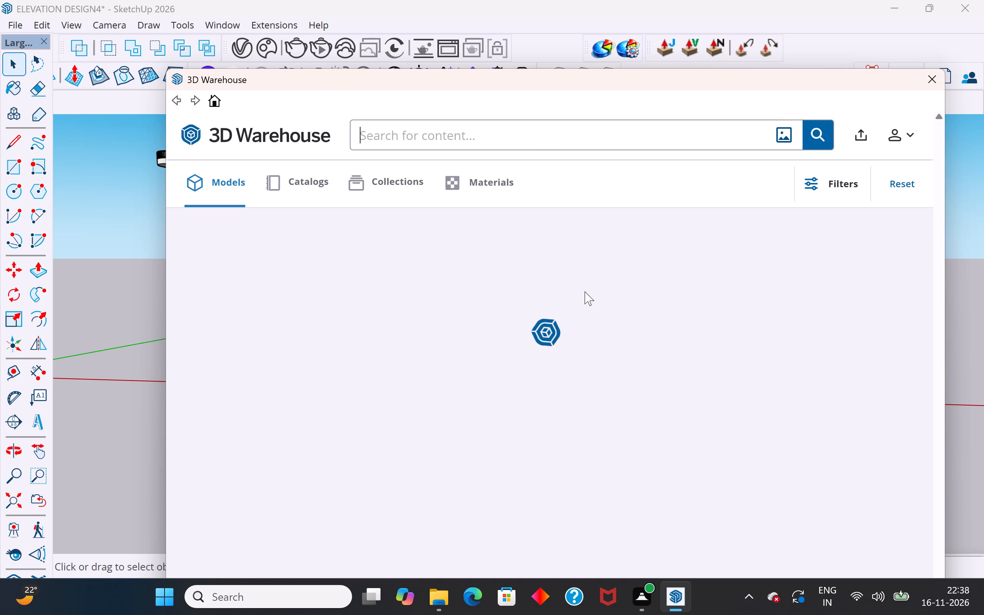
left_click(666, 141)
key("s")
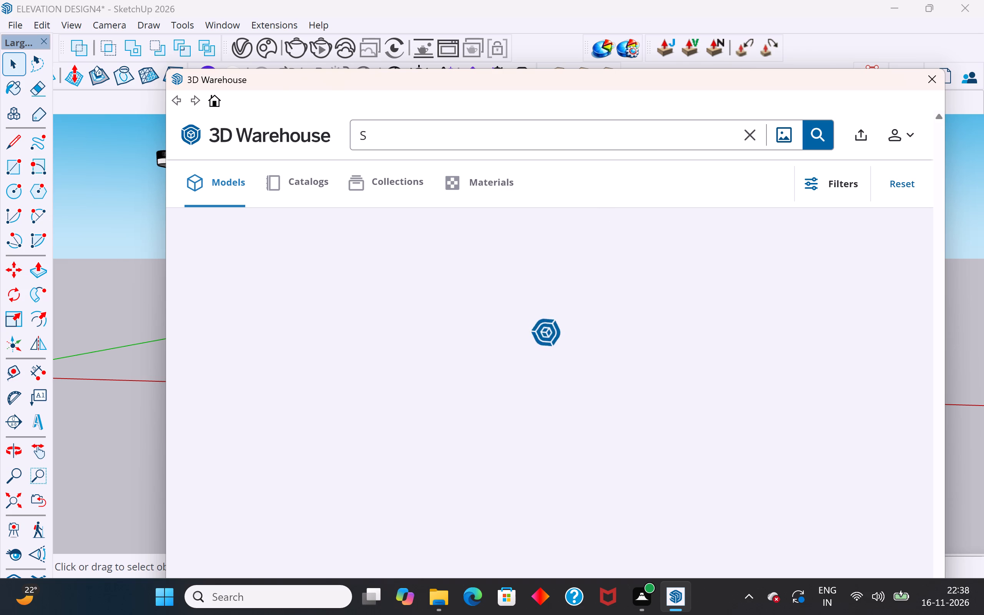
type("HOWER")
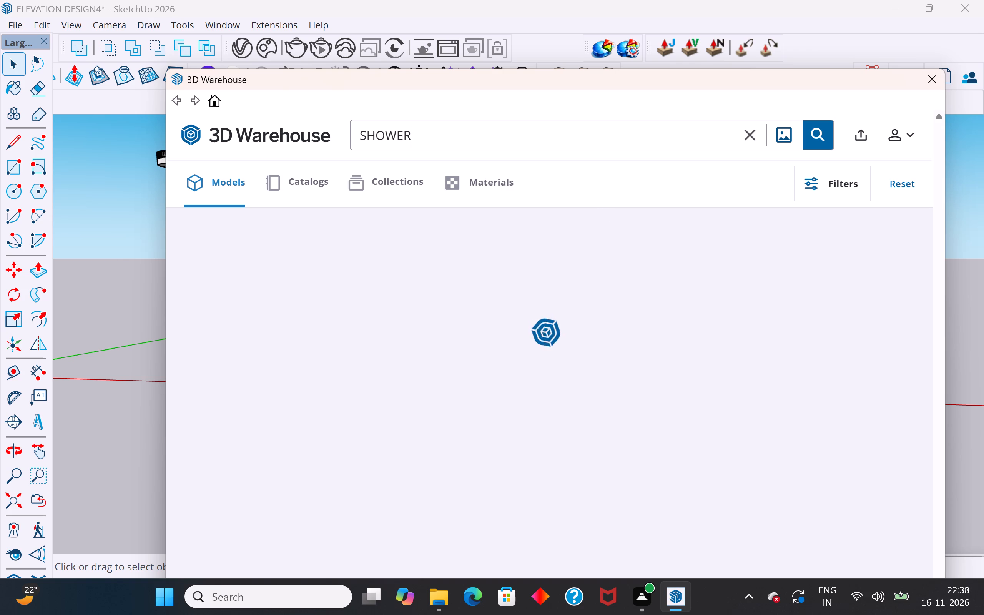
left_click(825, 135)
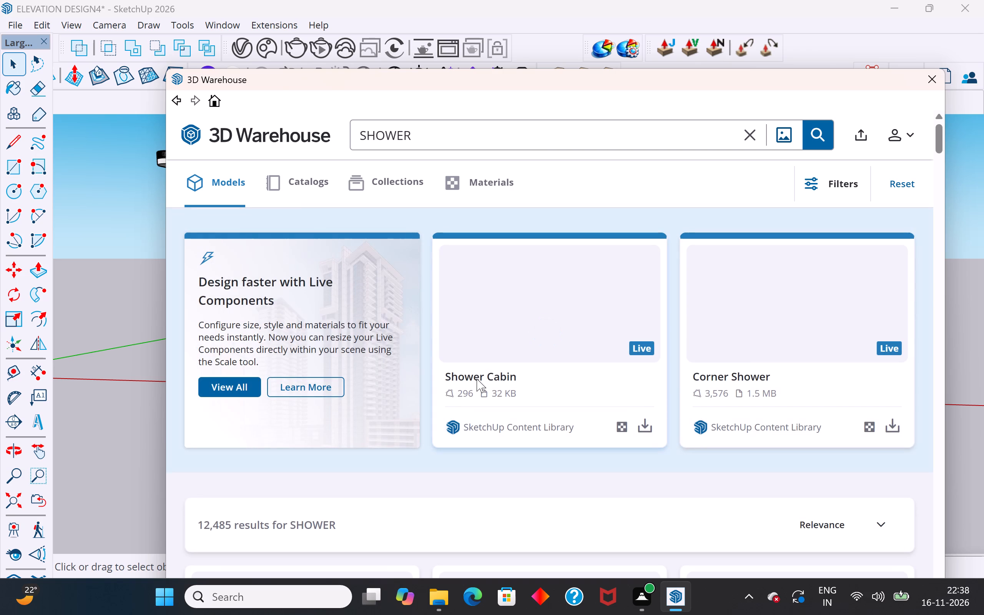
Browse the shower models in the search results, comparing shower cabins, wall-mounted sets and column showers.
scroll(607, 447, "down", 3)
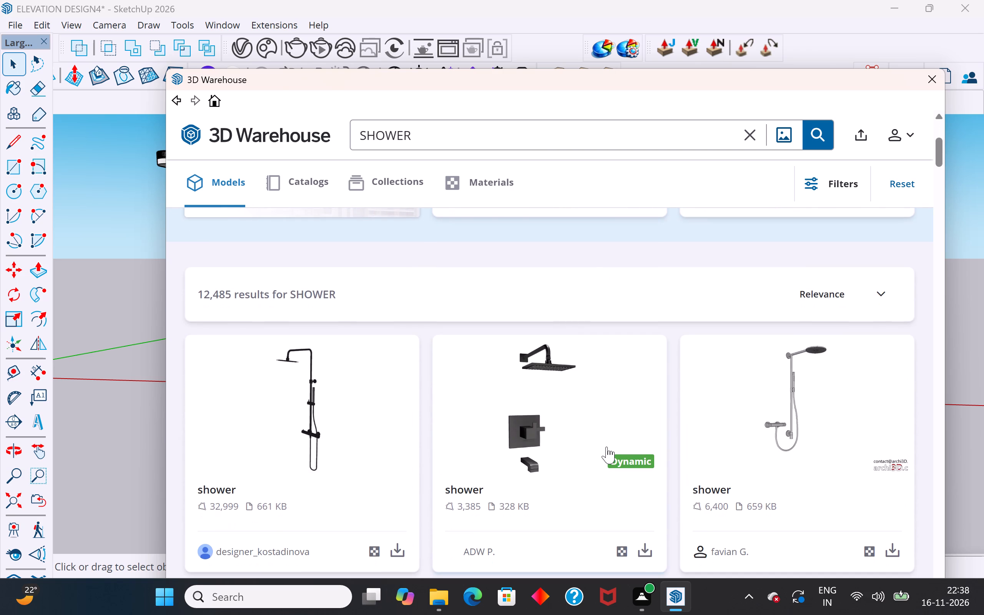
scroll(662, 389, "down", 3)
scroll(665, 397, "up", 2)
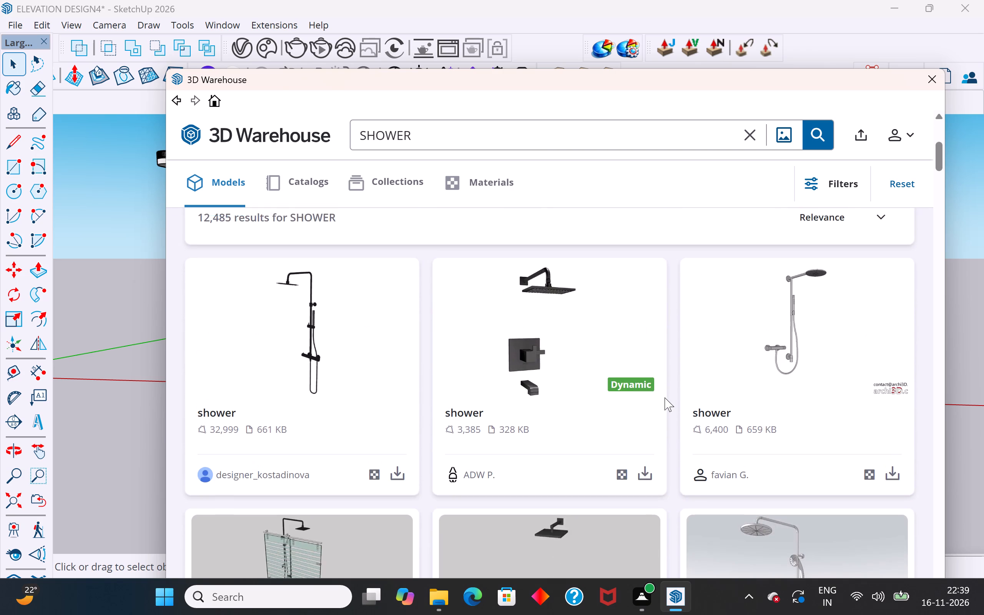
scroll(665, 397, "down", 2)
middle_click_drag(665, 397, 662, 347)
scroll(643, 382, "down", 2)
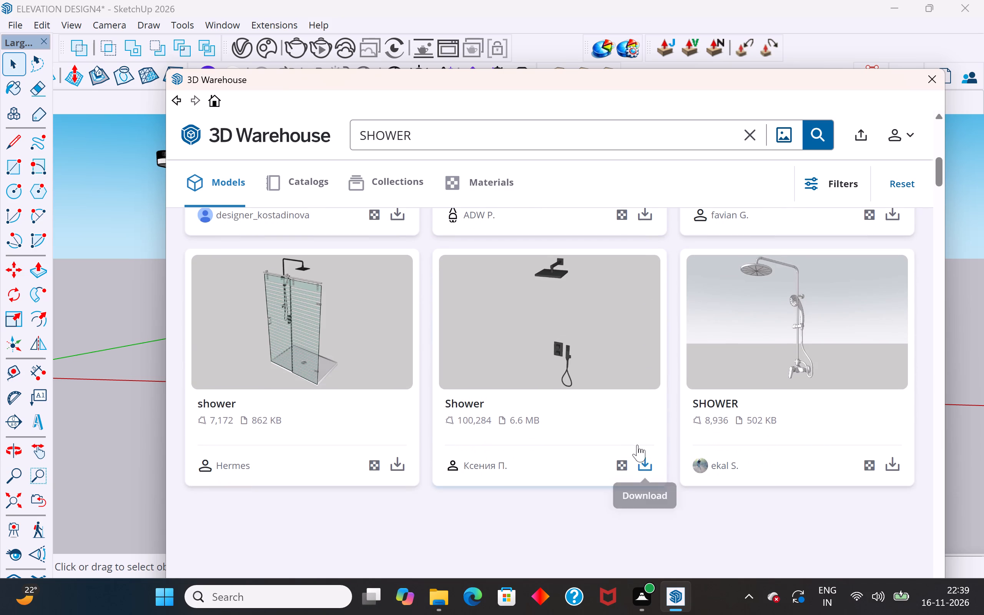
scroll(560, 381, "down", 1)
scroll(560, 381, "up", 1)
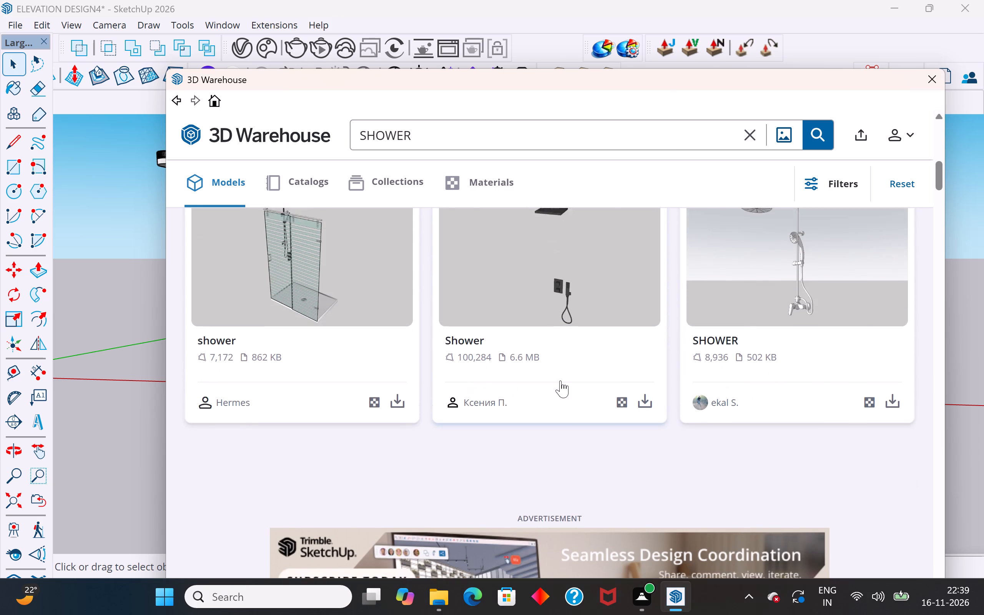
scroll(560, 381, "up", 5)
scroll(560, 381, "down", 1)
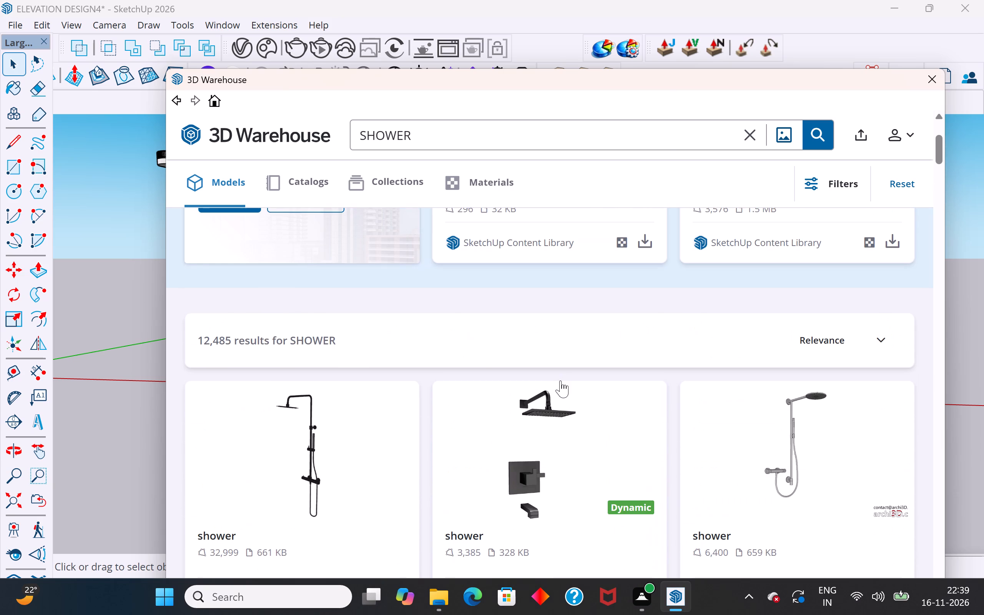
scroll(560, 381, "down", 2)
scroll(560, 381, "up", 10)
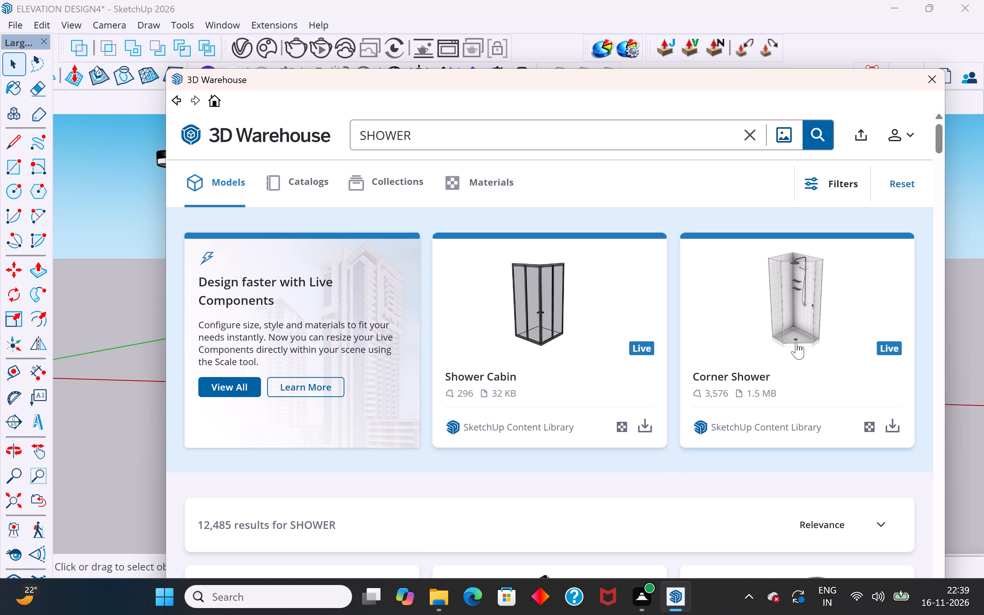
scroll(839, 352, "up", 2)
scroll(691, 424, "down", 8)
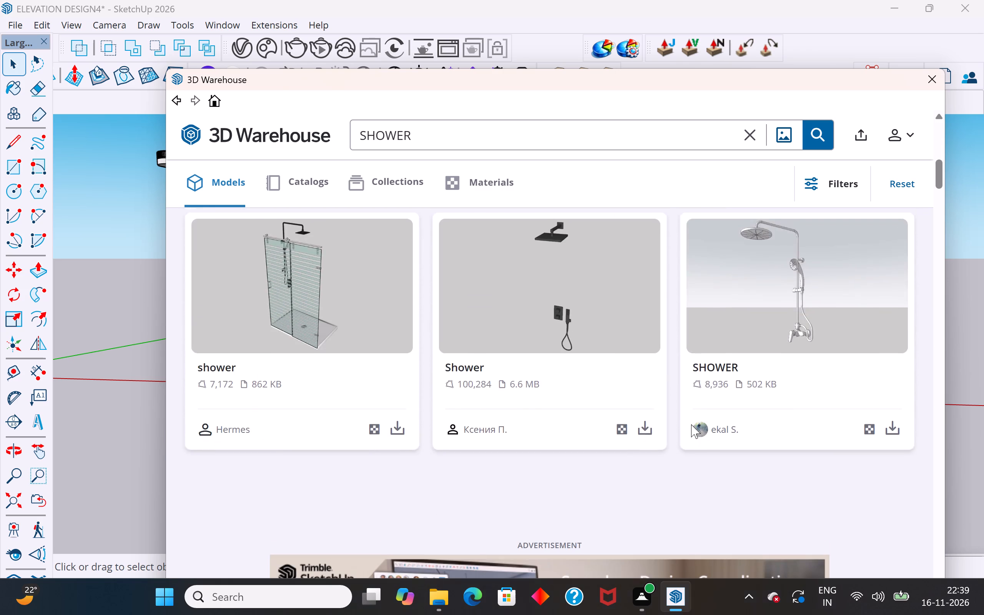
scroll(691, 424, "down", 7)
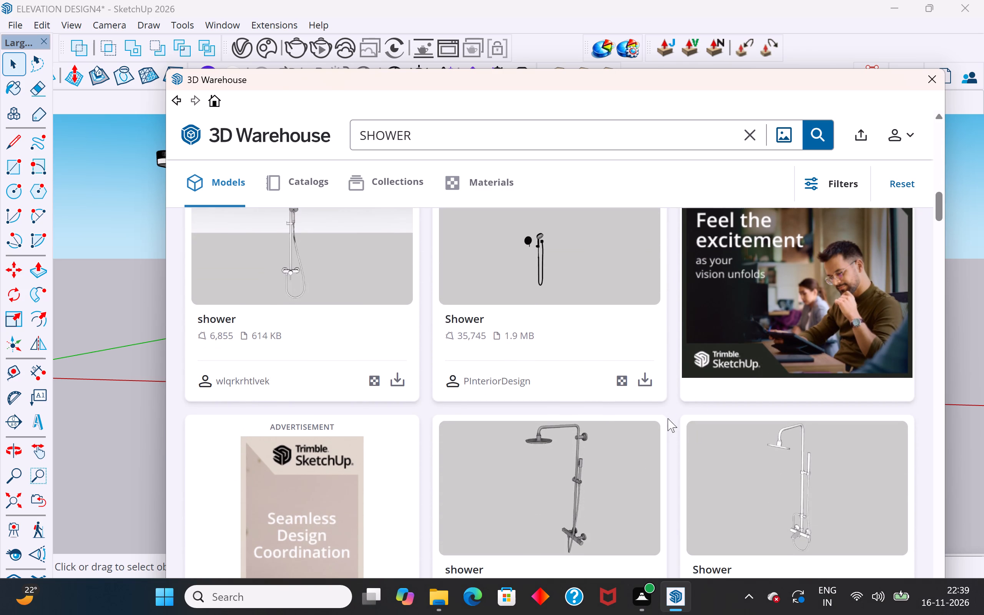
Move the 3D Warehouse window out of the way and hide the upper-storey side wall with the small two-pane window.
left_click_drag(785, 73, 767, 575)
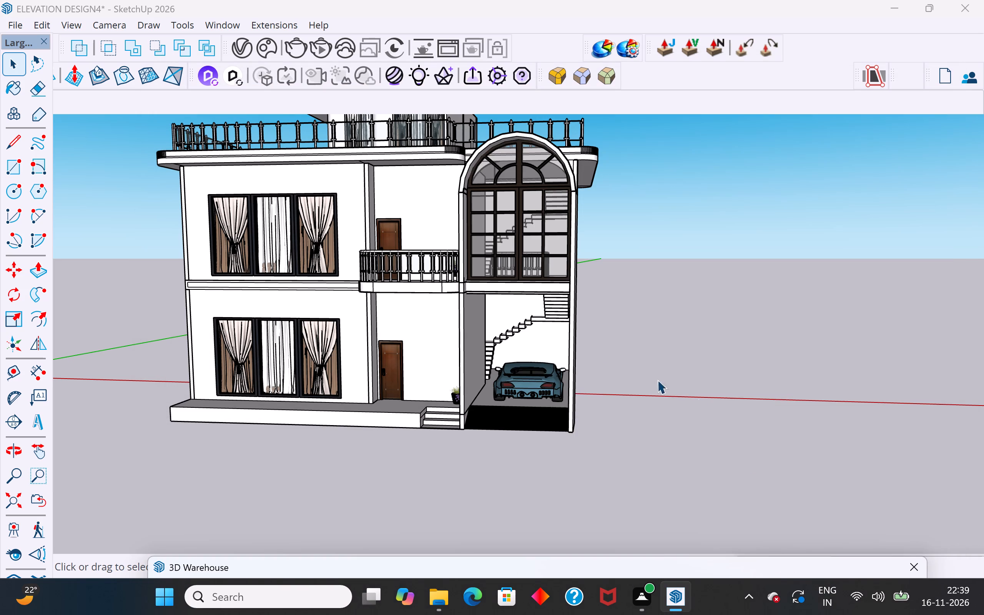
scroll(730, 418, "down", 4)
middle_click_drag(586, 427, 899, 465)
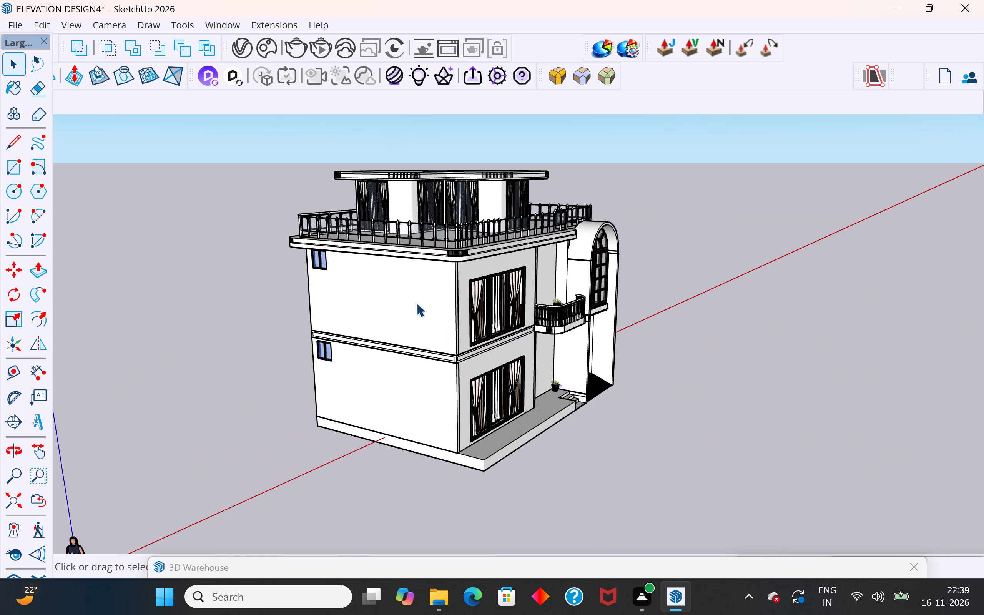
left_click(416, 303)
right_click(416, 303)
left_click(459, 44)
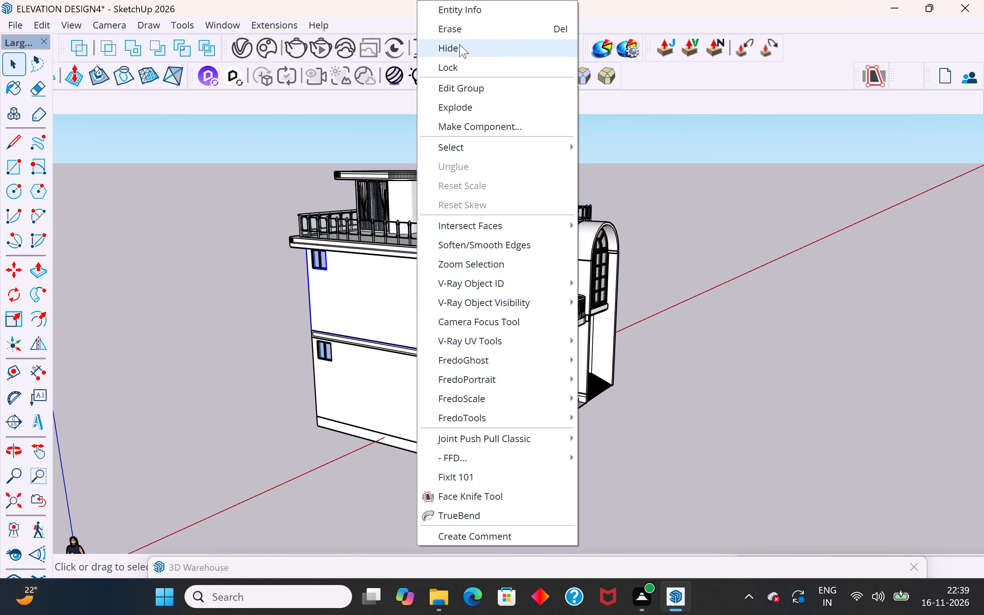
Hide the ground-floor side wall with the small two-pane window.
middle_click_drag(401, 300, 510, 283)
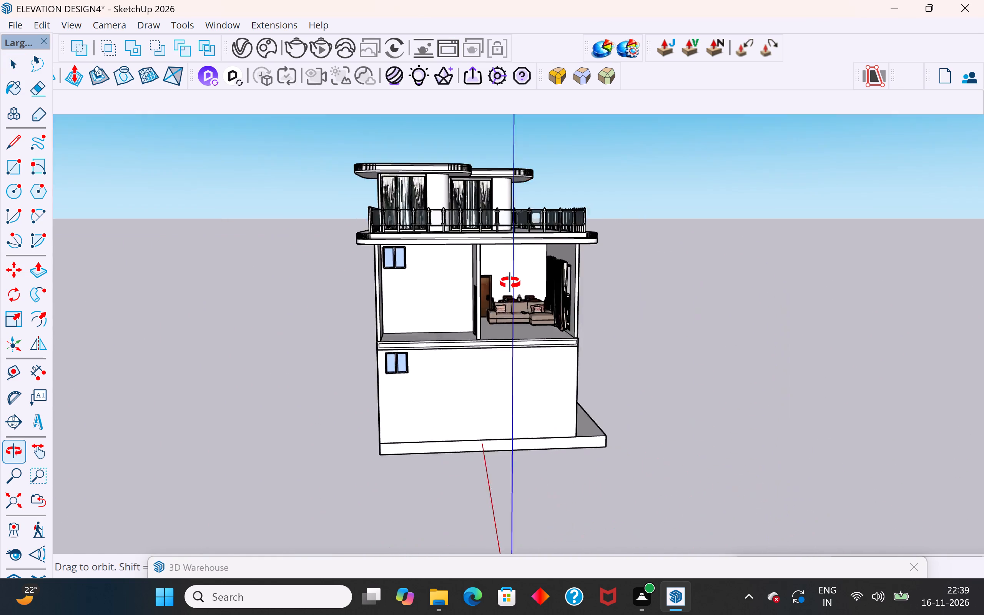
middle_click_drag(510, 283, 479, 276)
left_click(377, 364)
right_click(377, 364)
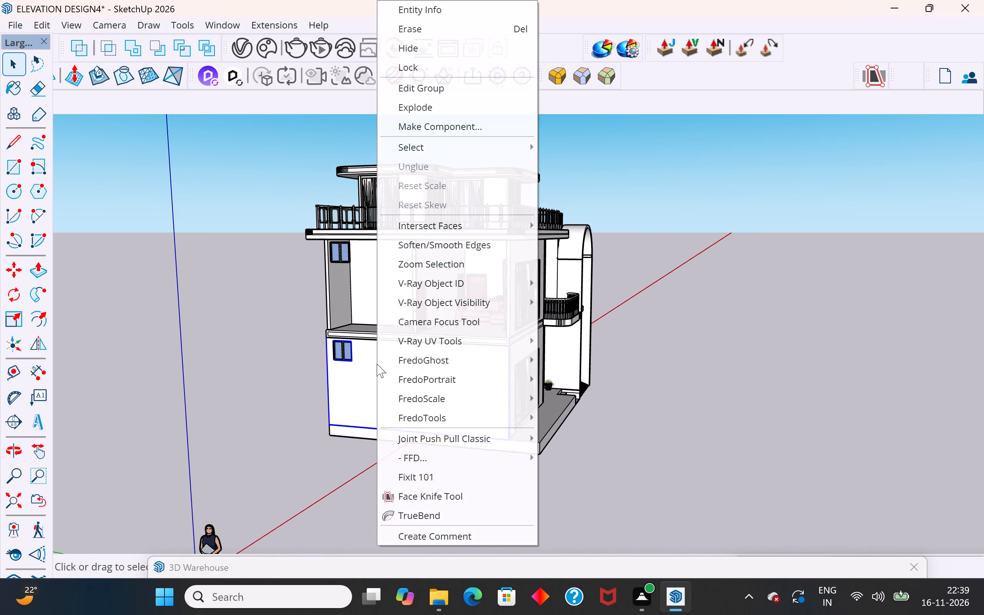
left_click(429, 51)
Examine the rooms on both storeys through the open side, especially the empty room behind the small ground-floor window.
middle_click_drag(707, 377, 746, 394)
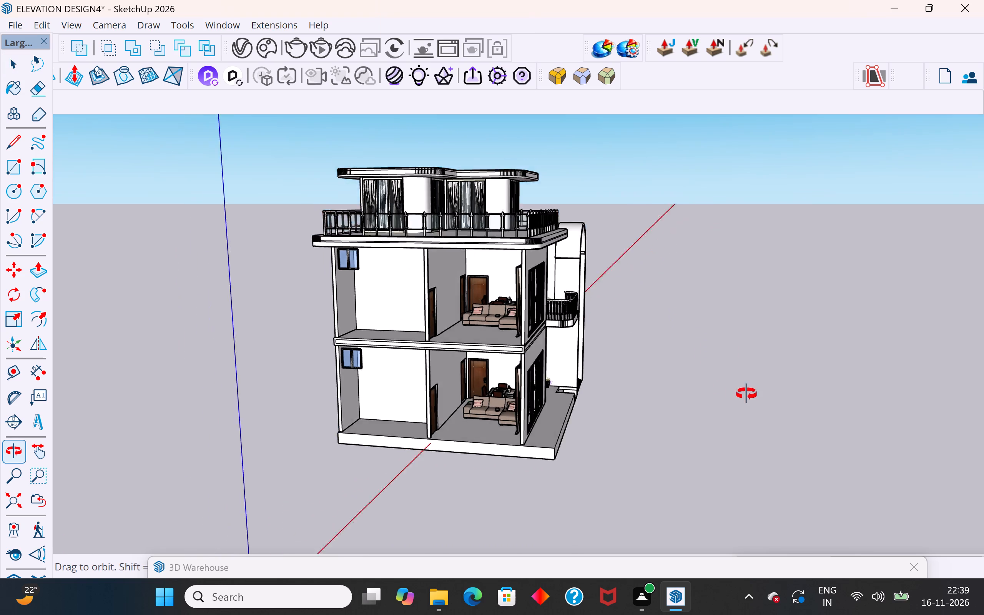
middle_click_drag(746, 394, 785, 379)
scroll(576, 396, "down", 3)
scroll(472, 379, "up", 3)
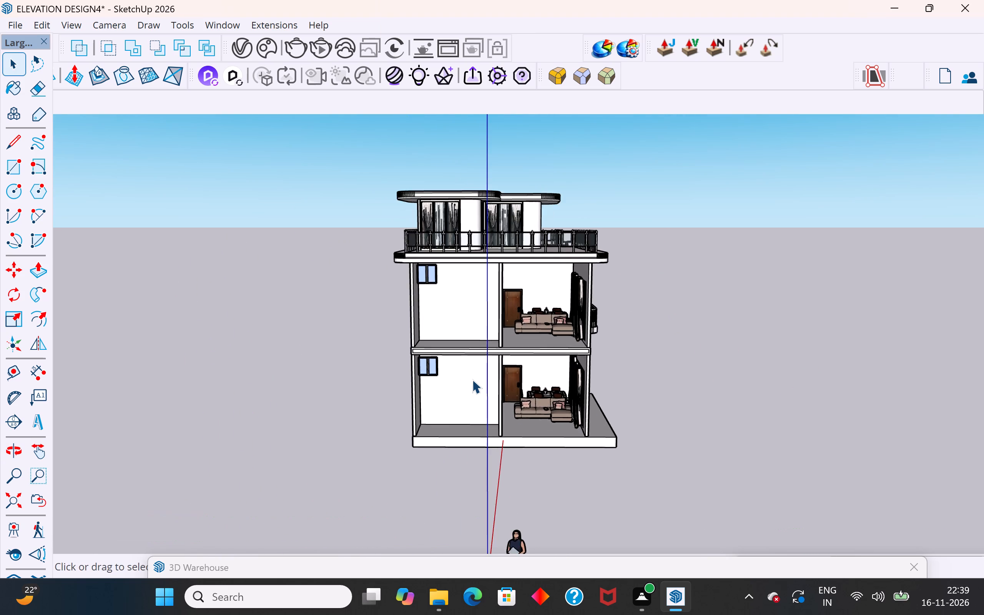
scroll(472, 379, "up", 7)
scroll(354, 448, "up", 3)
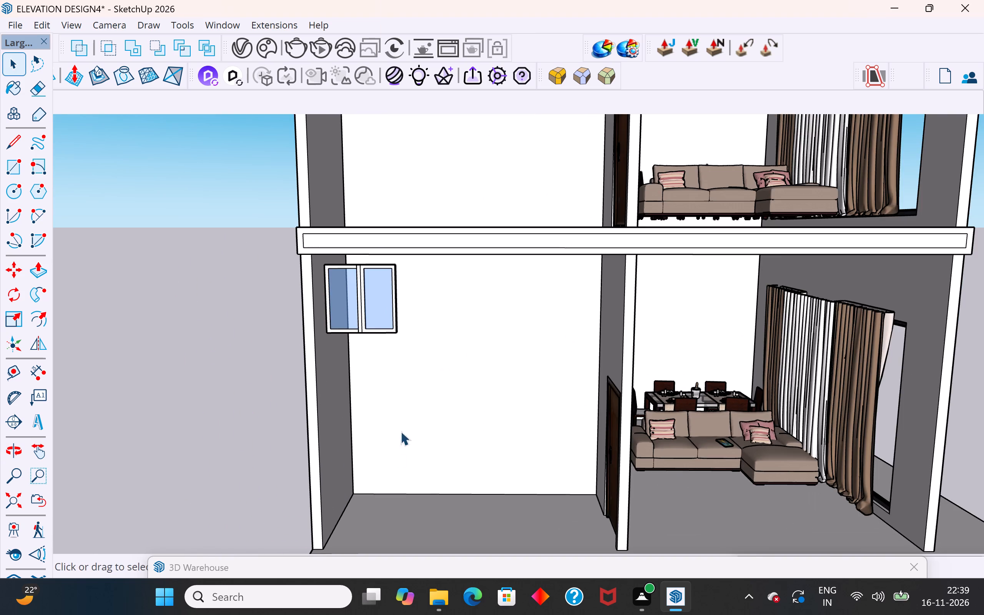
scroll(412, 357, "down", 9)
Bring the 3D Warehouse window back up and browse further SHOWER results for one with a glass screen and tray.
left_click_drag(613, 563, 678, 174)
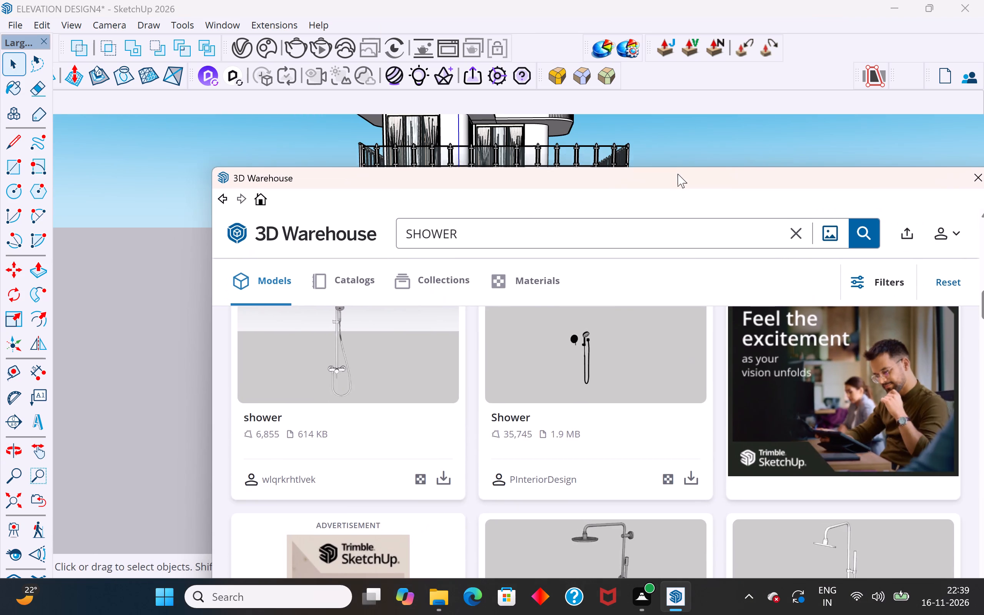
left_click_drag(678, 174, 678, 173)
scroll(633, 414, "down", 5)
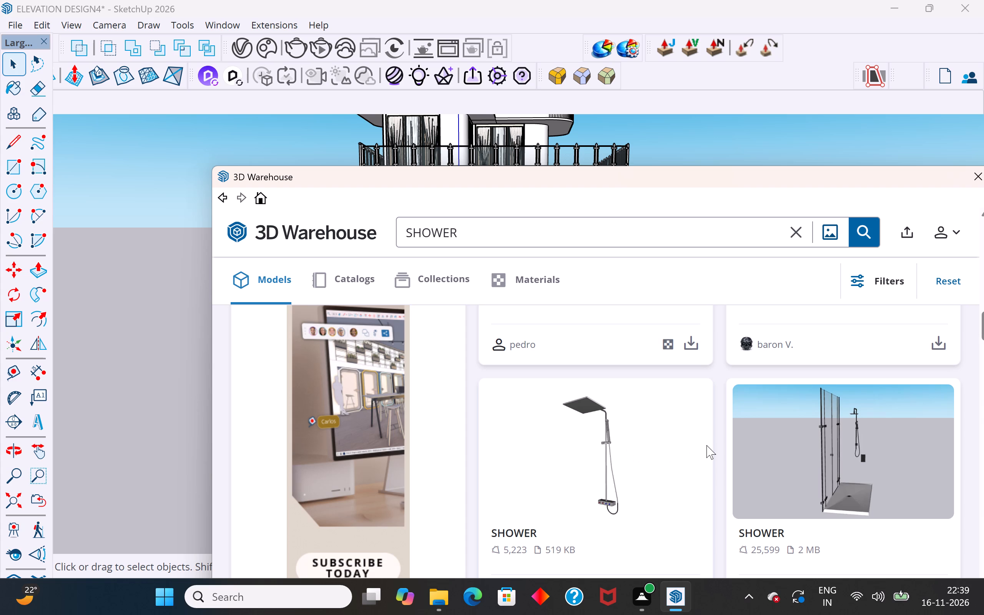
middle_click_drag(778, 465, 704, 447)
middle_click_drag(704, 447, 783, 444)
scroll(525, 441, "down", 4)
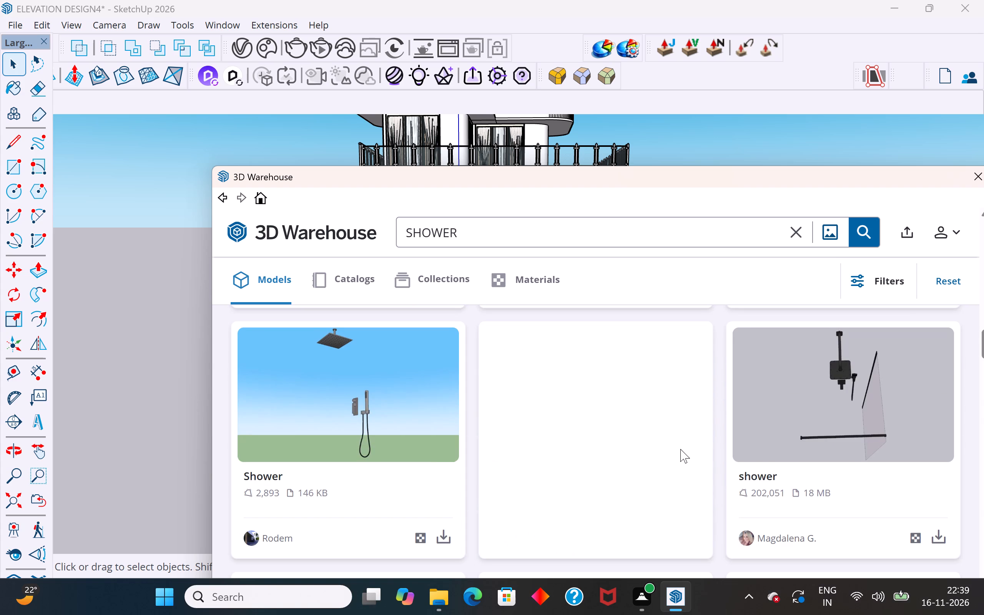
scroll(680, 449, "down", 4)
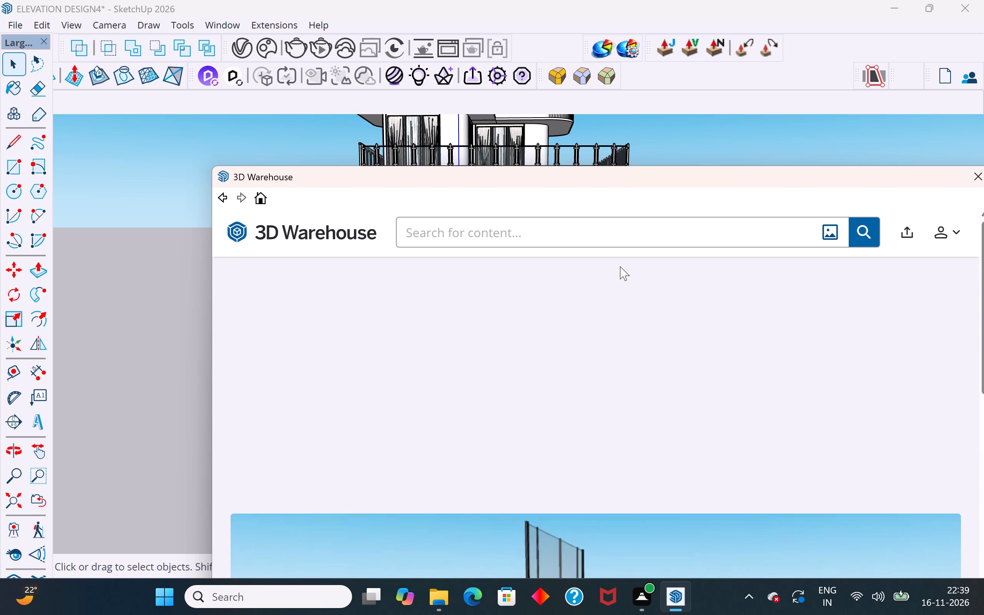
Examine the preview of the SHOWER model with glass panels, floor tray and wall-mounted hand shower.
scroll(516, 392, "down", 8)
scroll(516, 392, "up", 2)
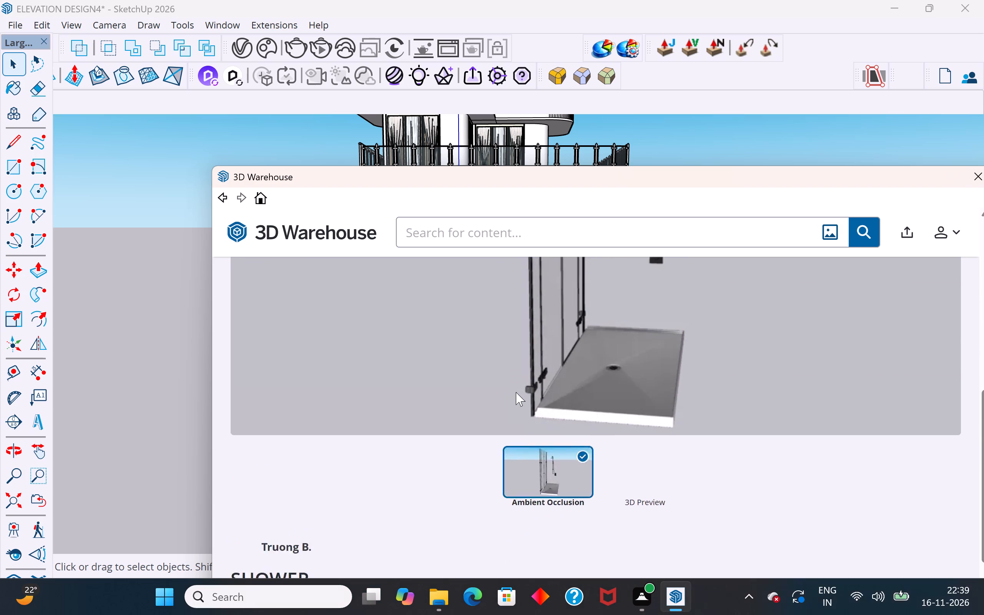
scroll(516, 392, "up", 2)
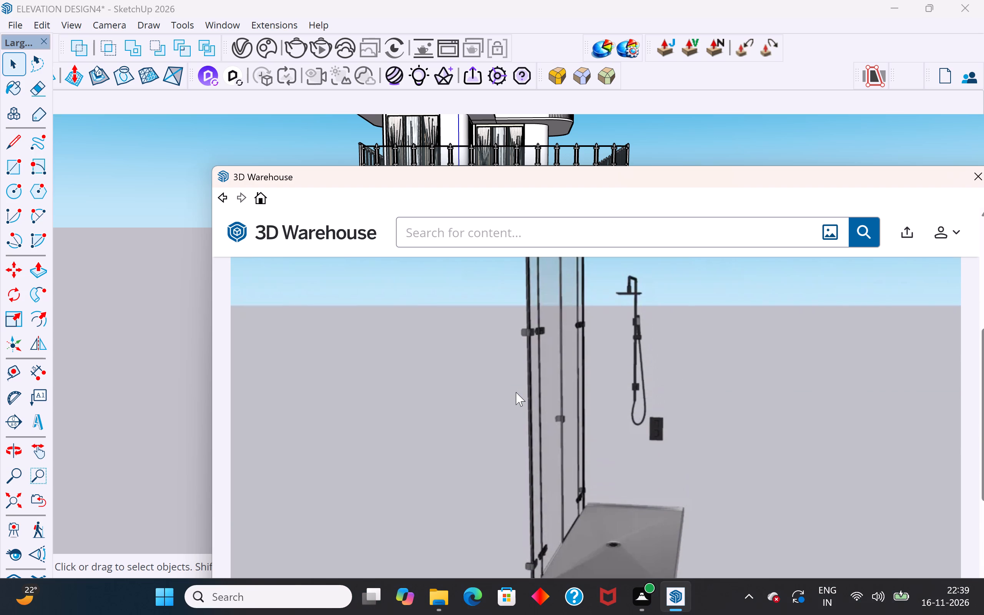
scroll(516, 392, "down", 1)
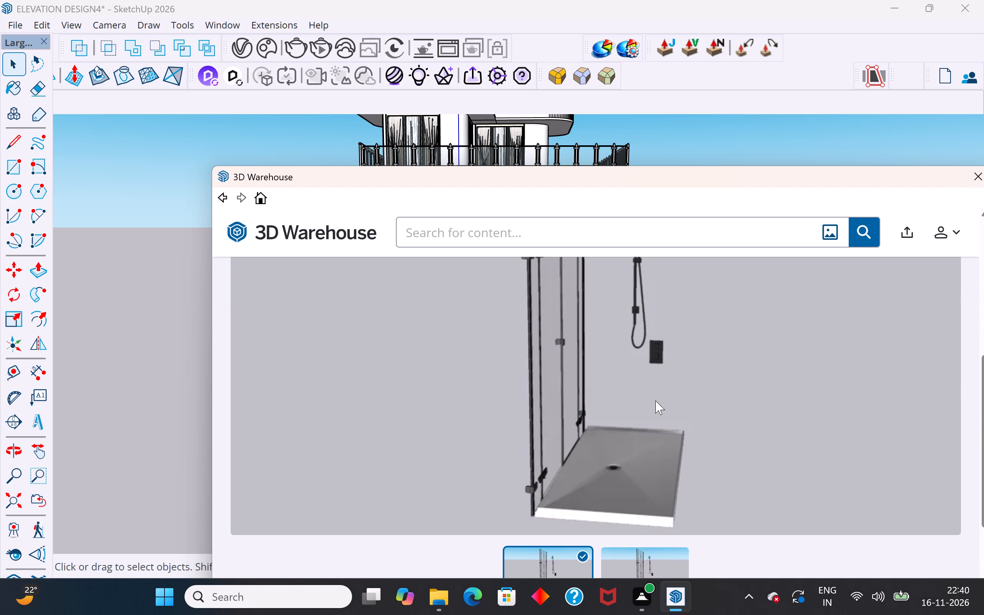
middle_click_drag(636, 397, 670, 409)
Download the SHOWER model with the glass screen and tray directly into the house model.
left_click_drag(724, 176, 634, 111)
scroll(595, 450, "down", 4)
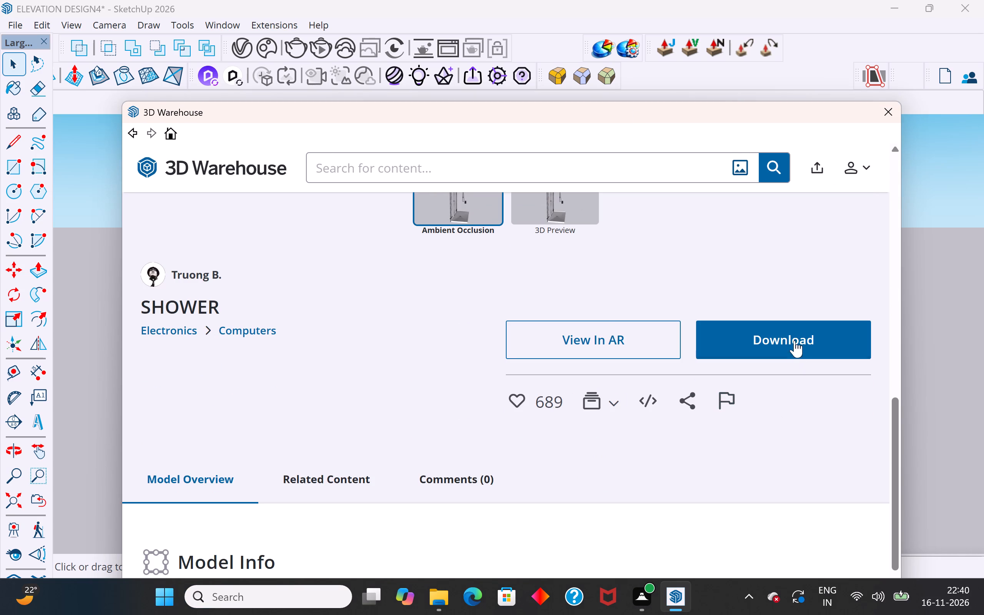
left_click(795, 341)
left_click(460, 396)
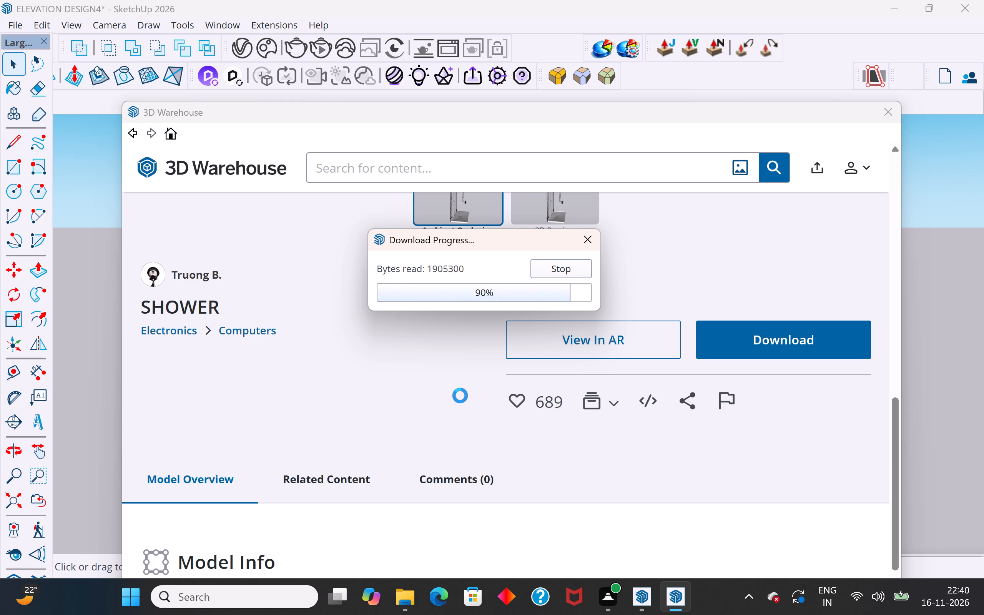
Place the shower in the empty ground-floor room, at the open floor edge beside the partition wall with the door.
scroll(470, 430, "up", 6)
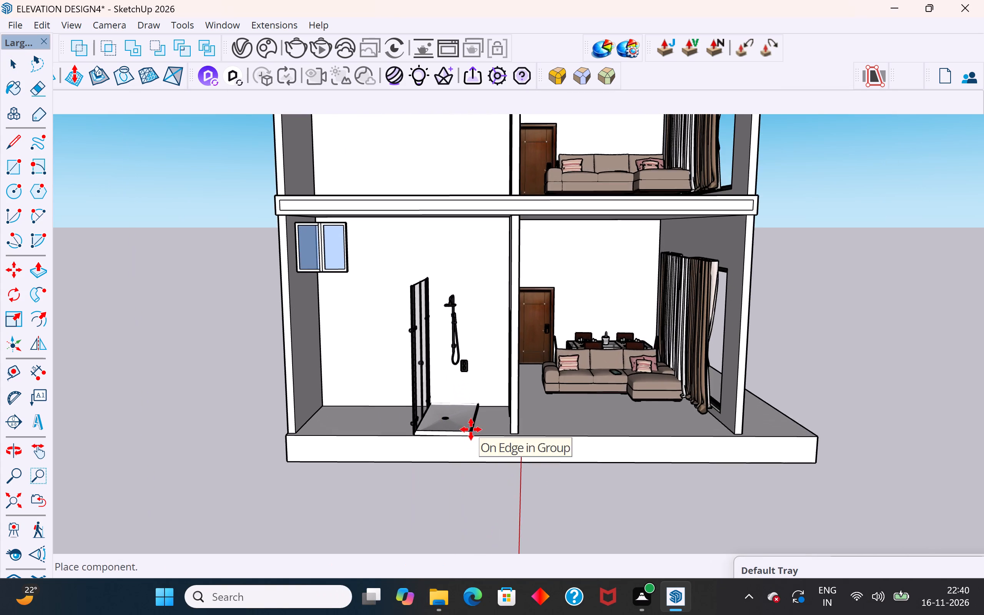
middle_click_drag(473, 432, 473, 461)
scroll(469, 455, "down", 3)
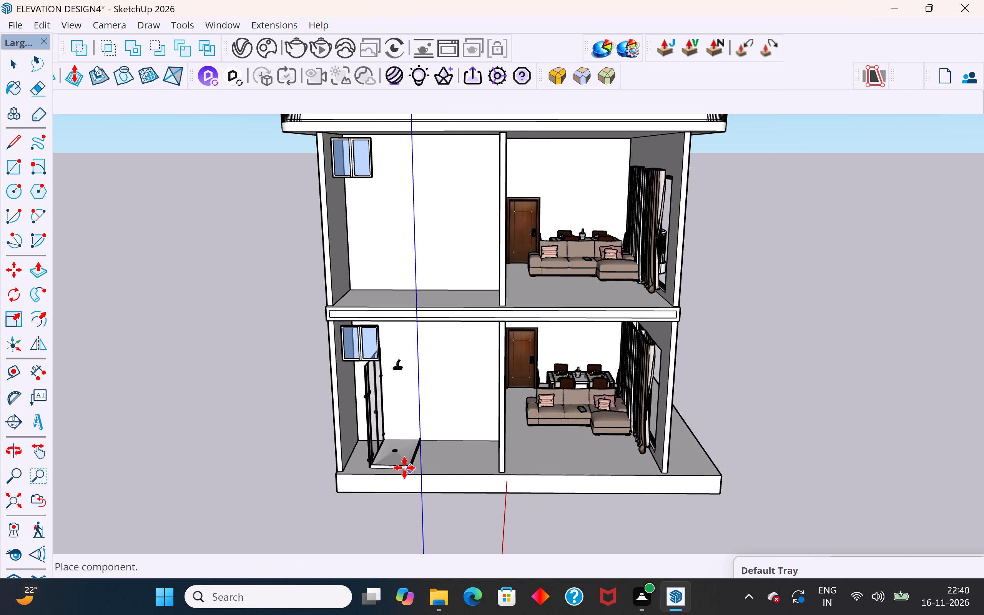
middle_click_drag(385, 475, 299, 470)
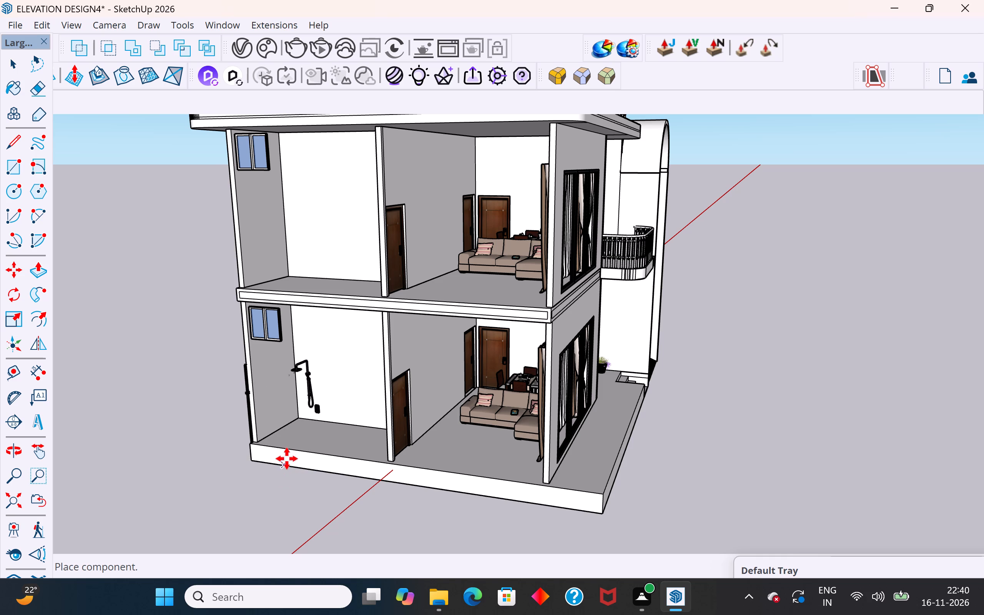
scroll(288, 457, "up", 2)
middle_click_drag(352, 457, 593, 449)
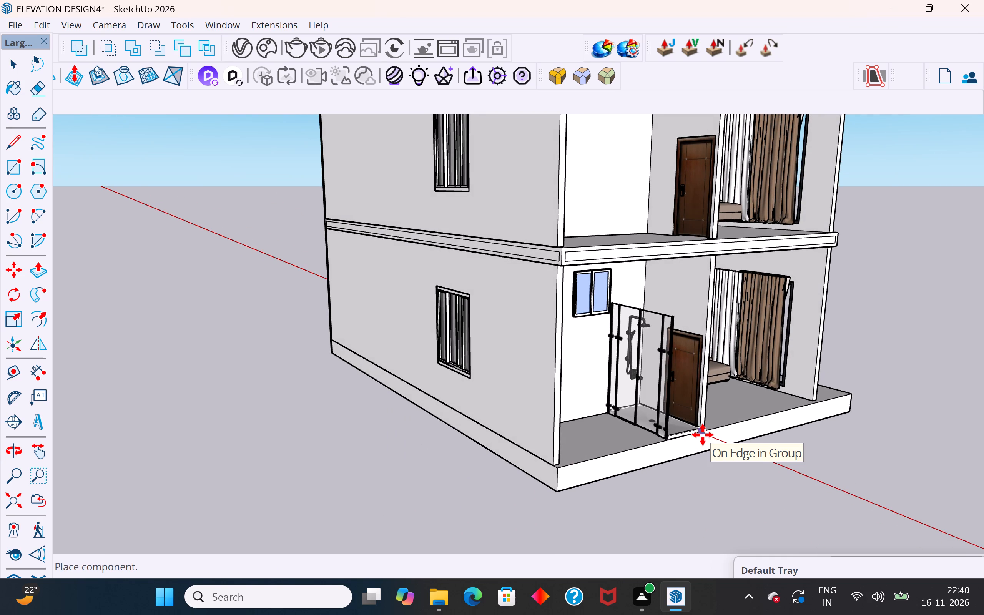
scroll(703, 435, "up", 18)
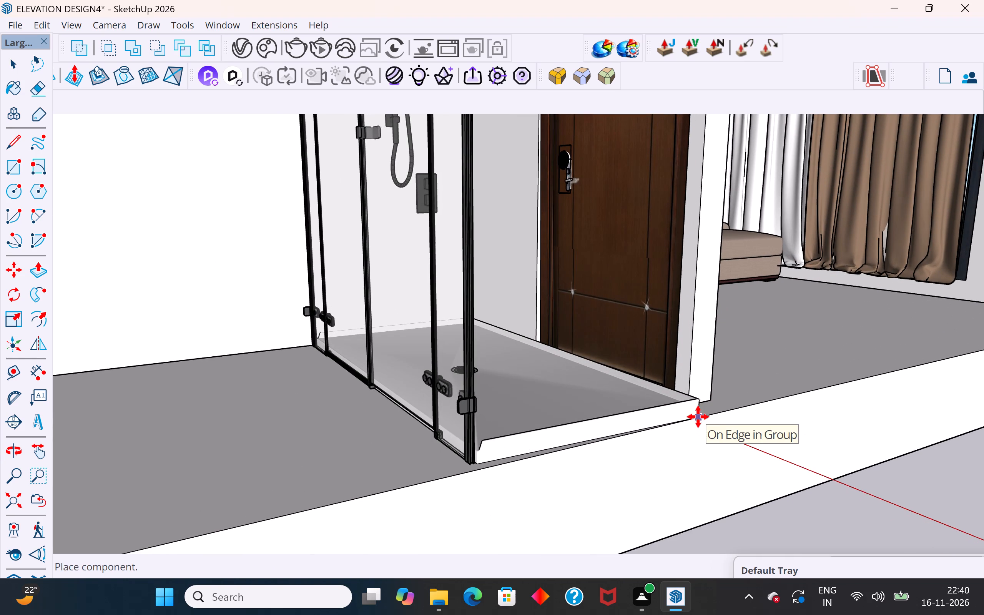
left_click(698, 417)
Rotate the shower a quarter turn about the tray's front corner so its long side runs along the slab edge.
middle_click_drag(719, 435, 606, 439)
scroll(818, 431, "down", 5)
middle_click_drag(816, 431, 742, 442)
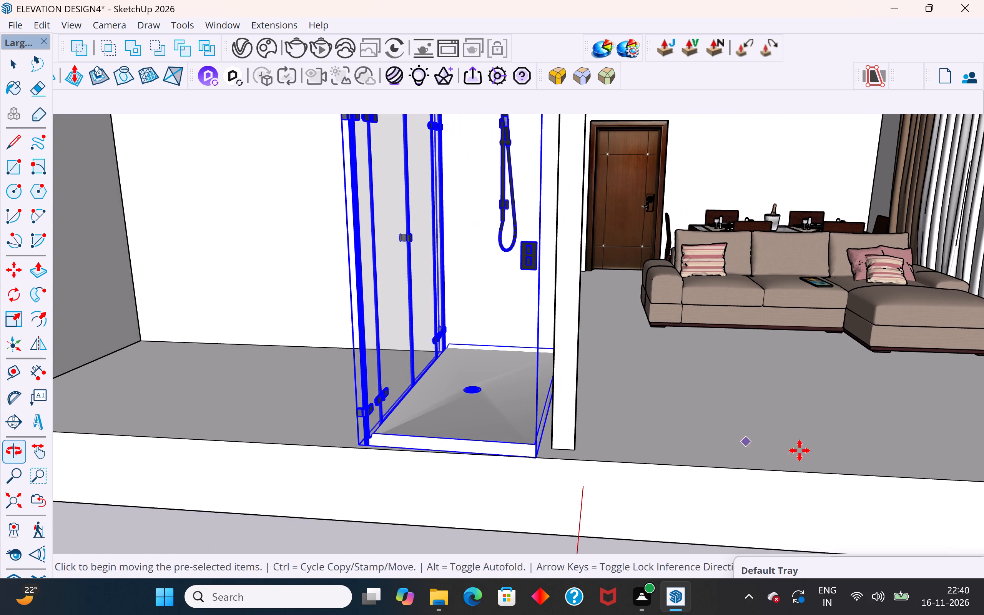
left_click(18, 299)
scroll(576, 313, "down", 5)
middle_click_drag(581, 327, 593, 382)
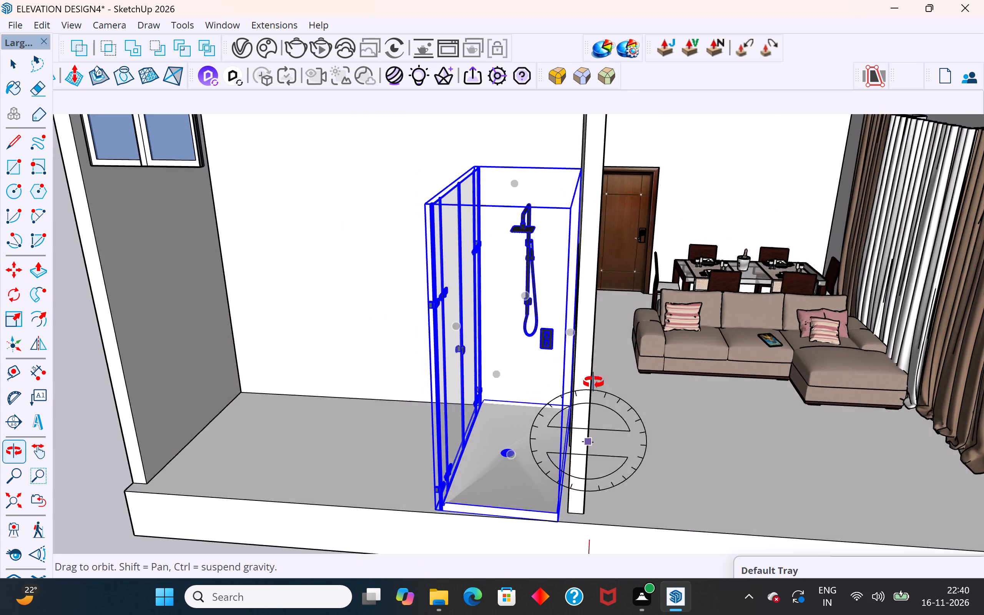
middle_click_drag(593, 382, 593, 386)
scroll(511, 443, "up", 2)
scroll(659, 226, "down", 5)
scroll(724, 183, "down", 3)
scroll(617, 430, "up", 2)
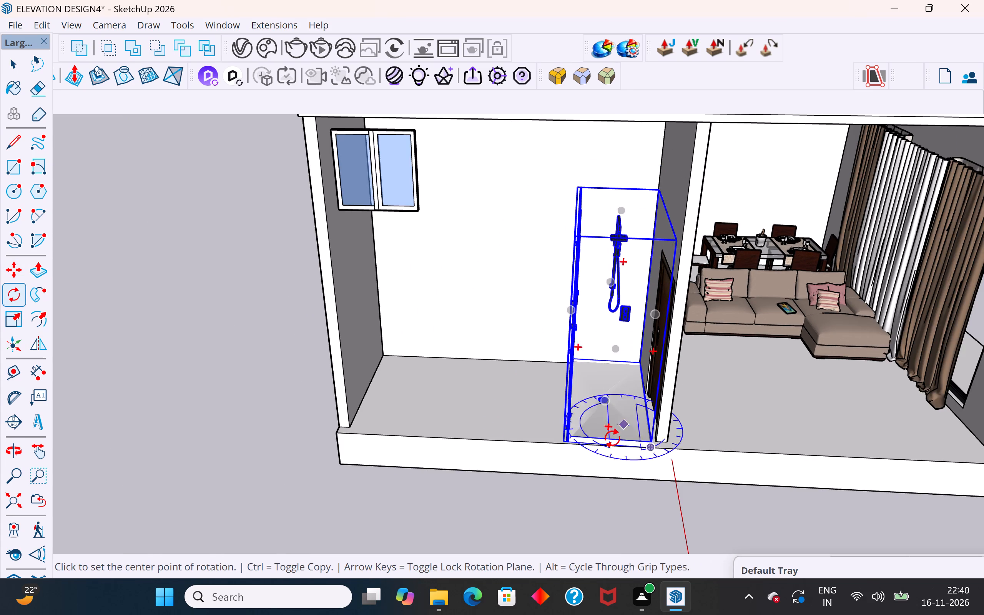
scroll(612, 438, "up", 12)
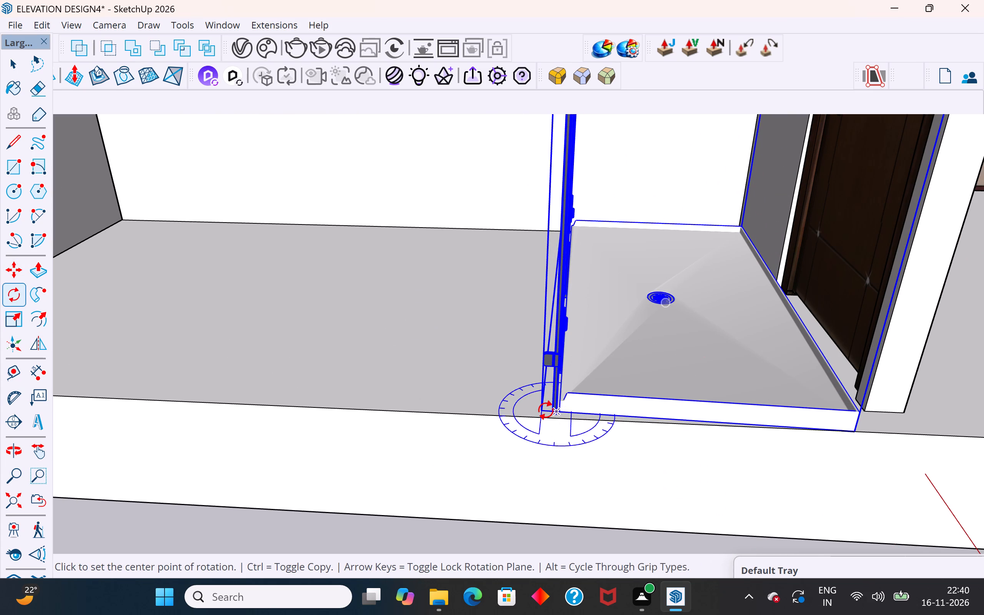
left_click(545, 410)
left_click(859, 433)
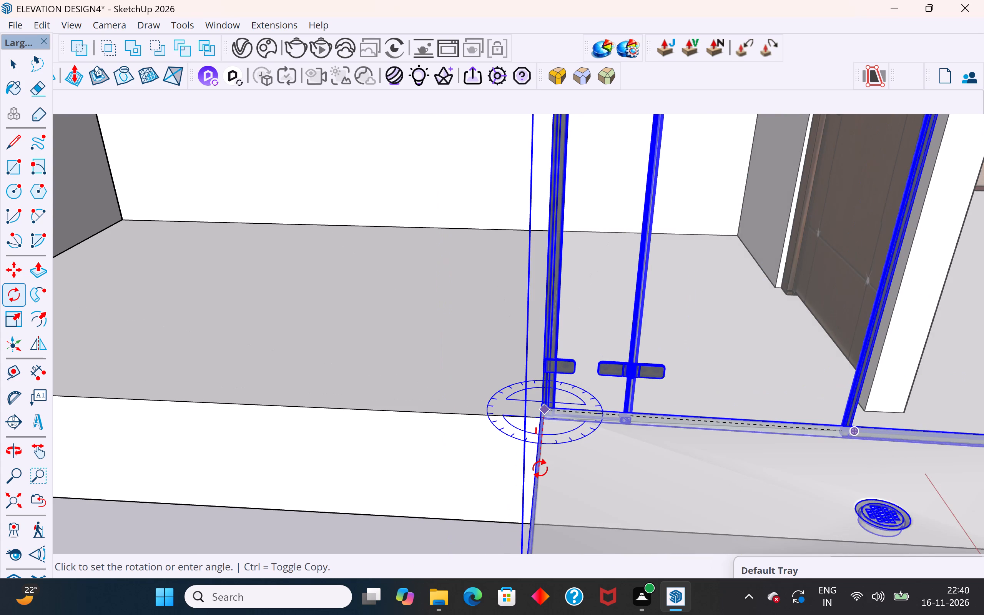
left_click(540, 468)
left_click(19, 60)
scroll(409, 289, "down", 5)
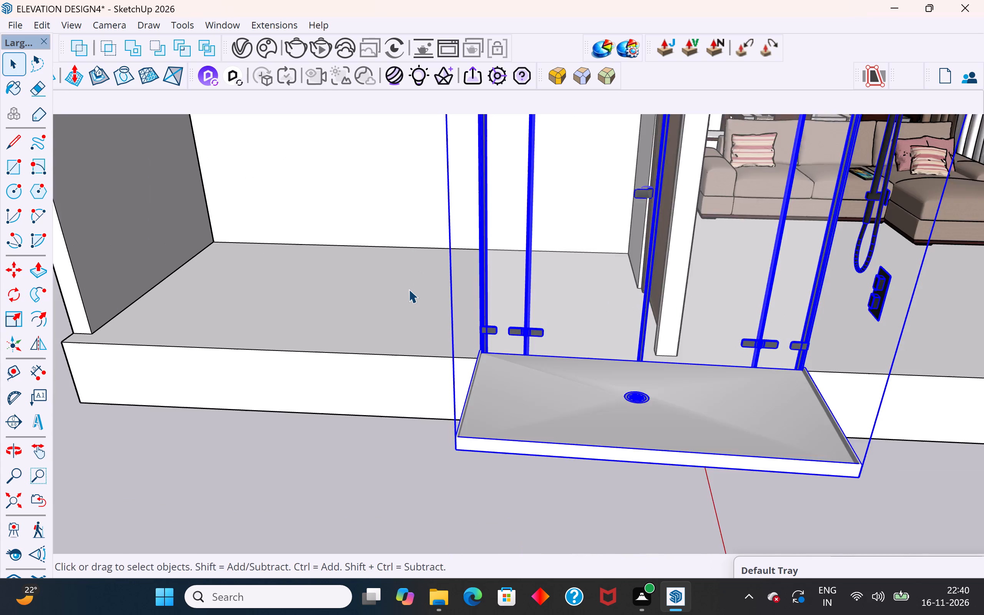
scroll(409, 289, "down", 5)
left_click(462, 468)
Examine the rotated shower from several angles against the slab edge, partition wall and empty ground-floor room.
middle_click_drag(571, 431, 692, 399)
scroll(536, 500, "down", 6)
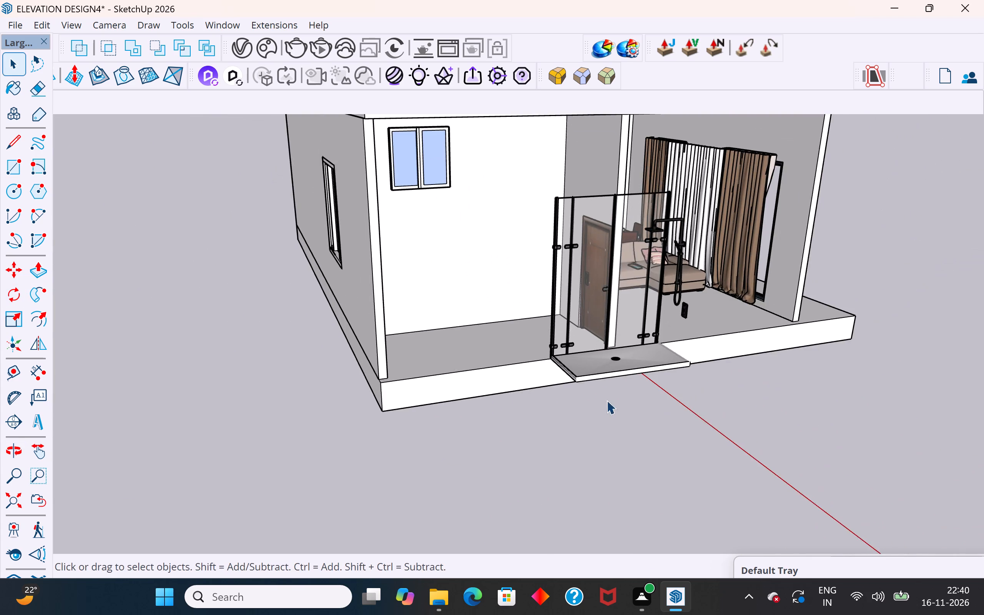
middle_click_drag(607, 400, 572, 411)
scroll(545, 376, "up", 1)
middle_click_drag(525, 395, 476, 422)
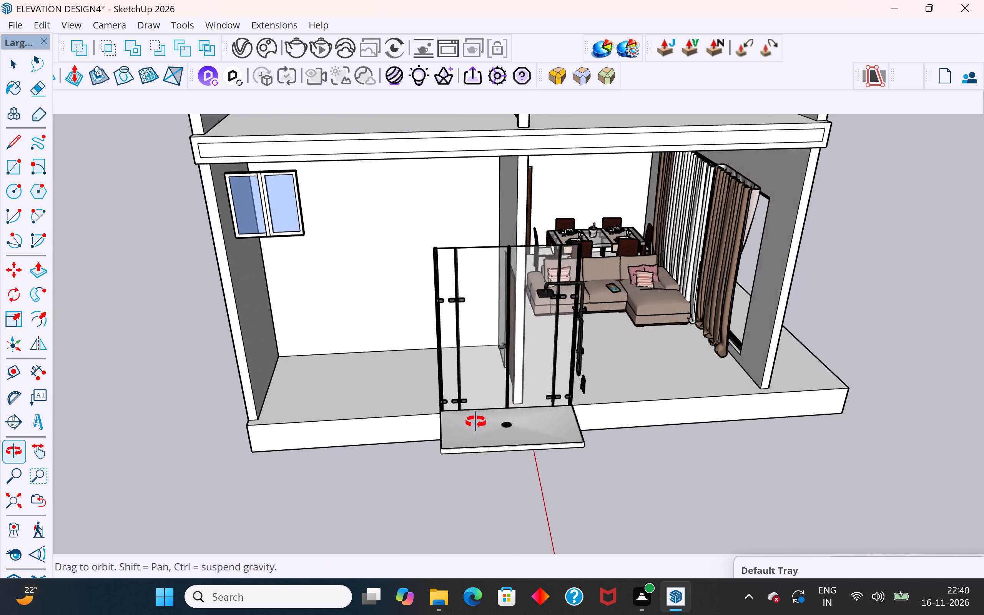
middle_click_drag(476, 422, 474, 409)
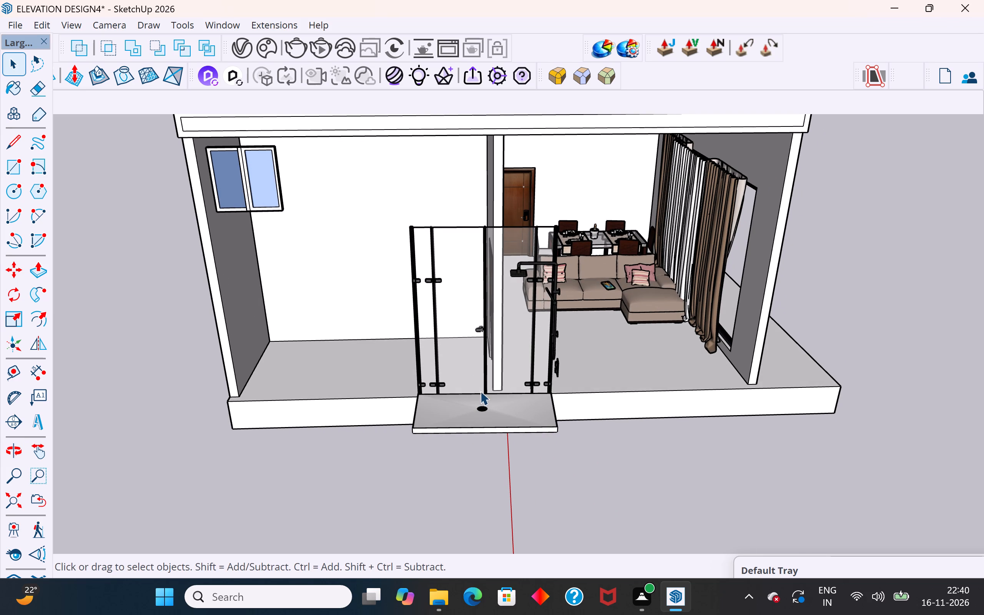
middle_click_drag(560, 371, 507, 417)
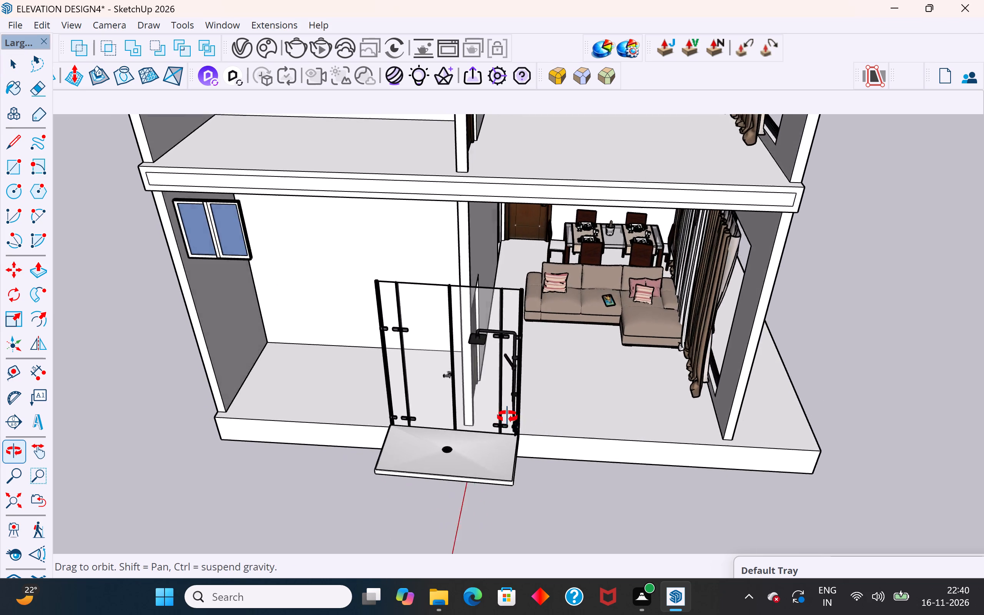
middle_click_drag(507, 417, 506, 402)
scroll(446, 403, "up", 2)
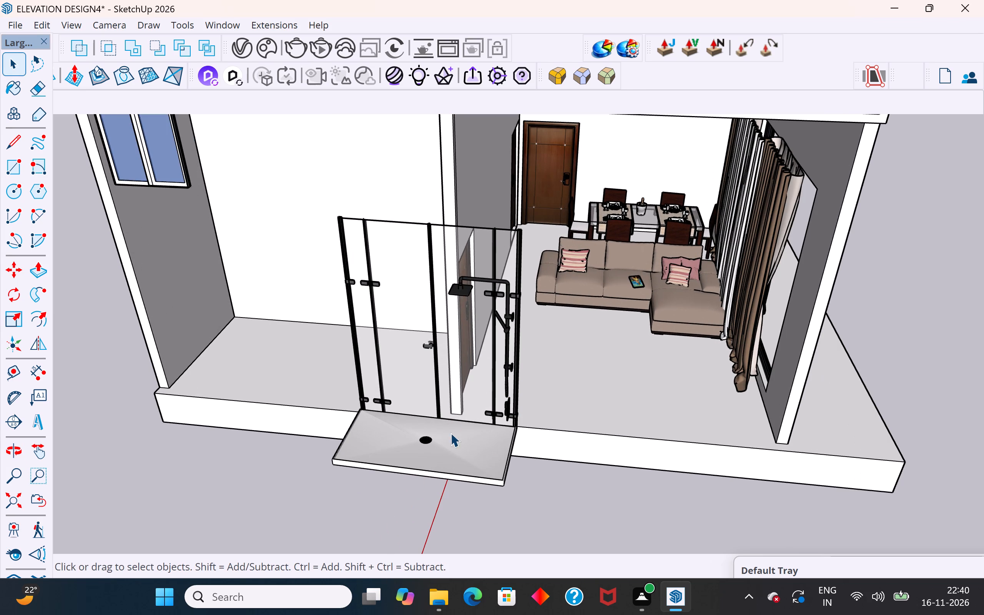
left_click(483, 457)
middle_click_drag(611, 445, 592, 445)
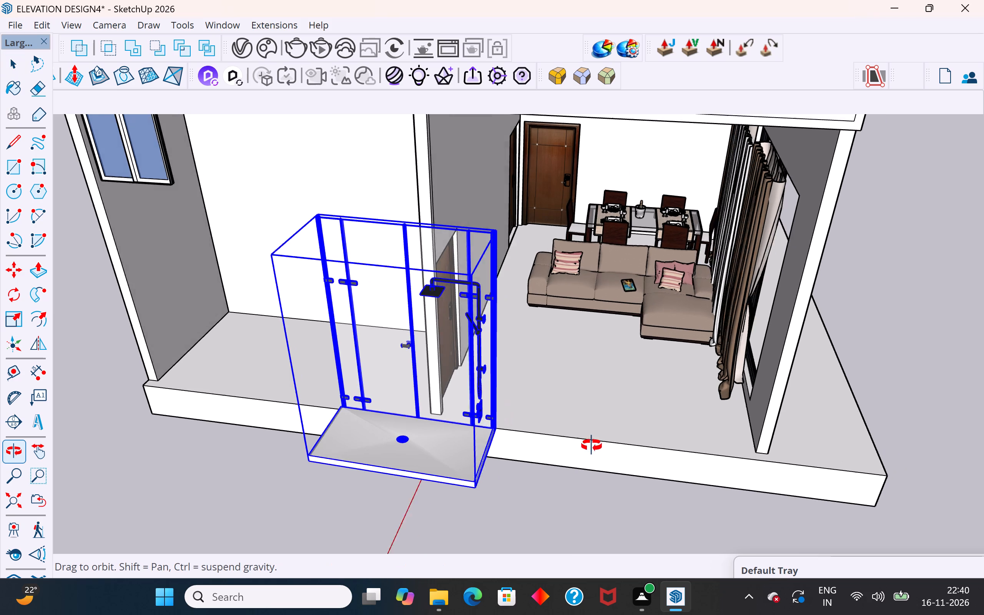
middle_click_drag(592, 445, 672, 431)
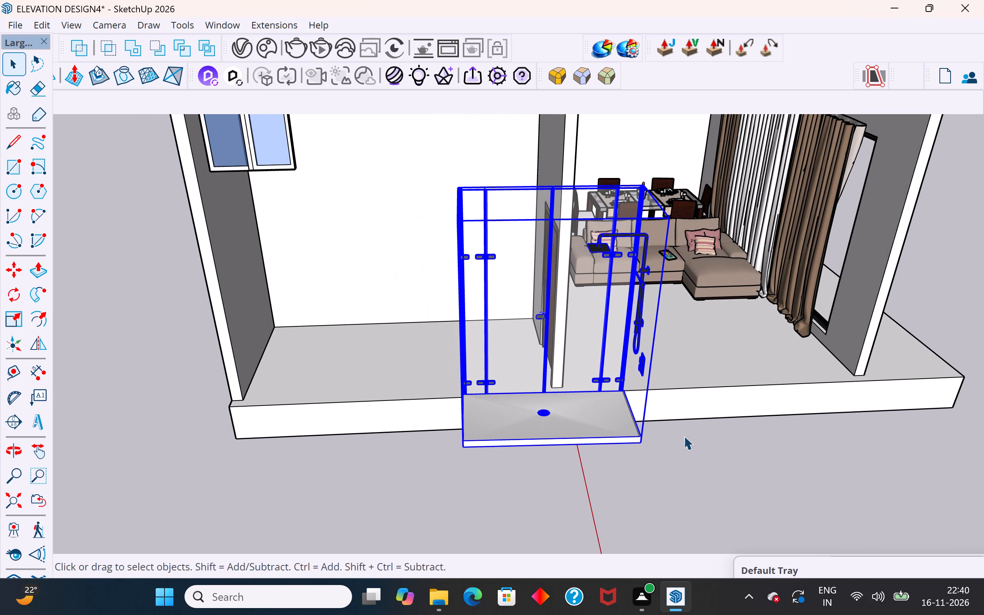
middle_click_drag(684, 436, 805, 423)
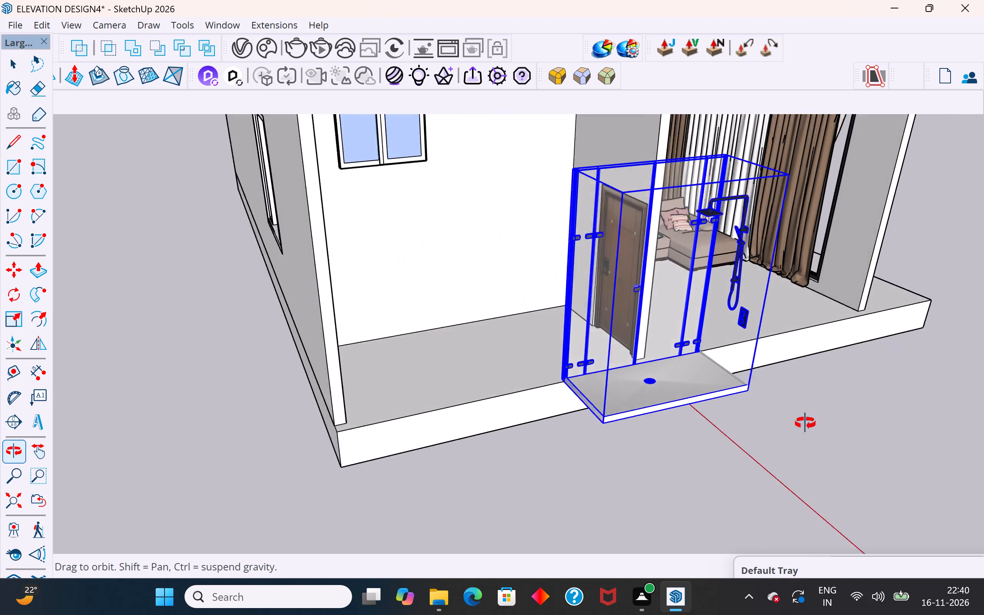
middle_click_drag(805, 423, 622, 424)
scroll(571, 414, "up", 3)
middle_click_drag(590, 407, 616, 407)
scroll(548, 520, "down", 5)
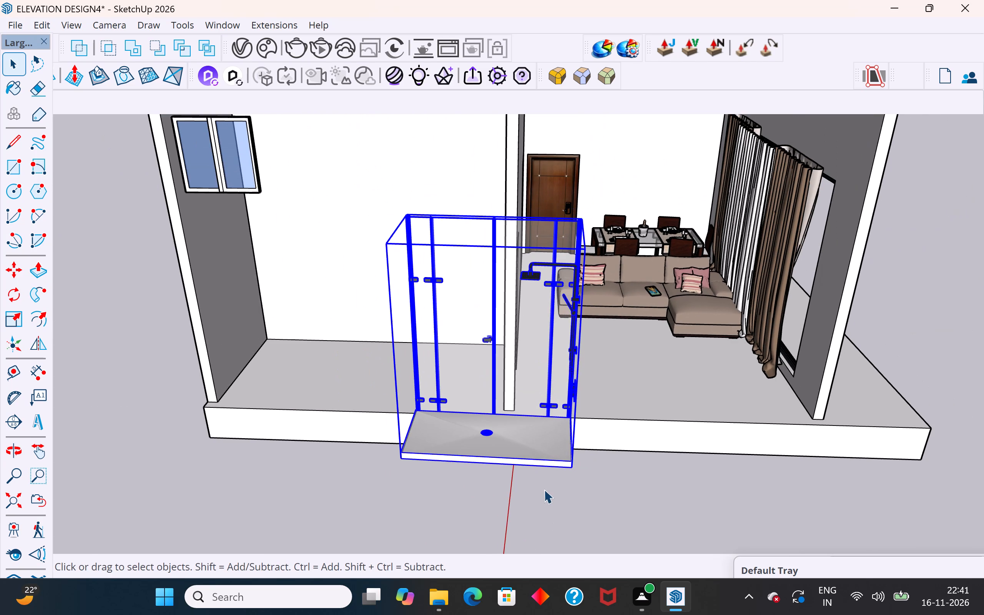
middle_click_drag(536, 429, 701, 429)
scroll(589, 474, "down", 4)
Move the shower outward off the floor slab so it stands clear of the ground-floor room's open side.
left_click(645, 416)
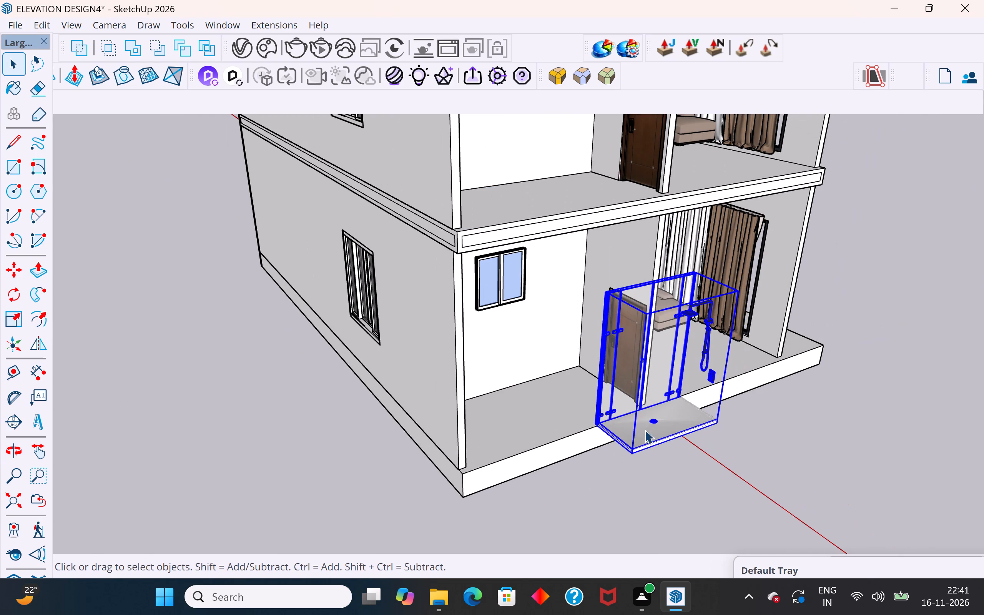
key("m")
left_click(633, 454)
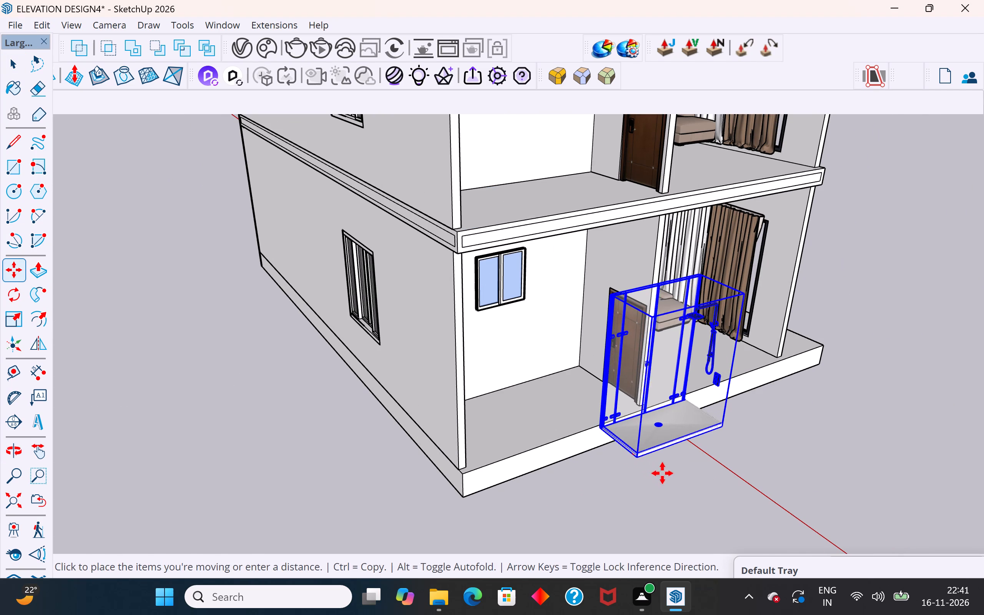
left_click(690, 500)
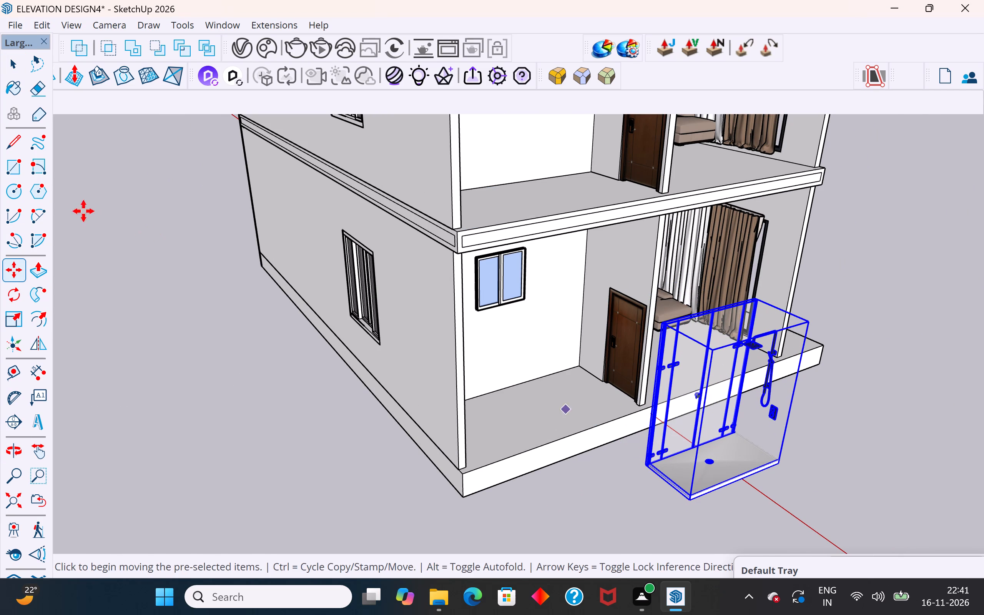
left_click(16, 71)
left_click(128, 215)
scroll(633, 355, "up", 4)
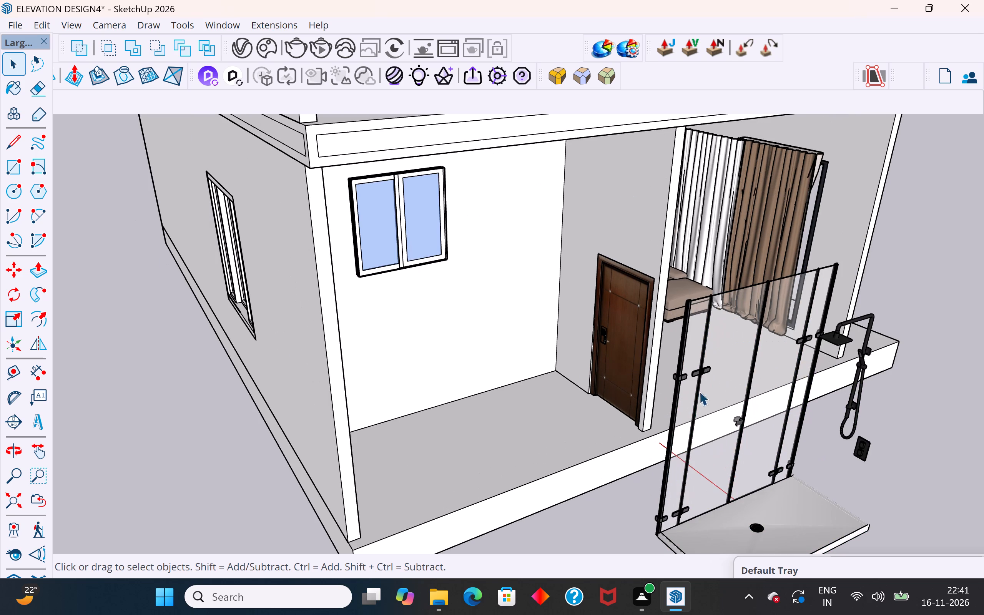
Explode the shower component into its separate parts.
middle_click_drag(763, 390, 662, 333)
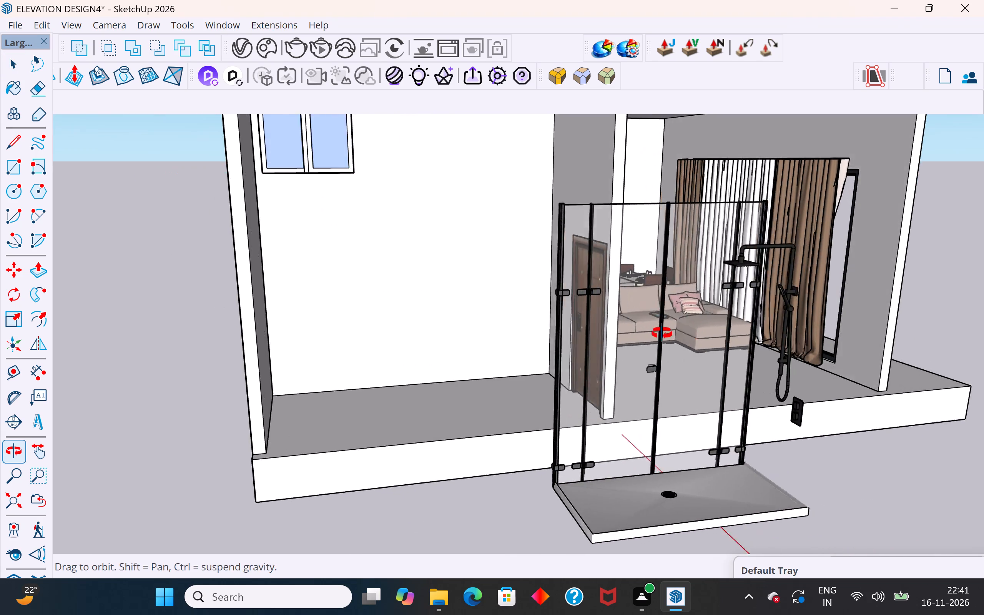
middle_click_drag(662, 333, 654, 360)
left_click(658, 370)
right_click(658, 370)
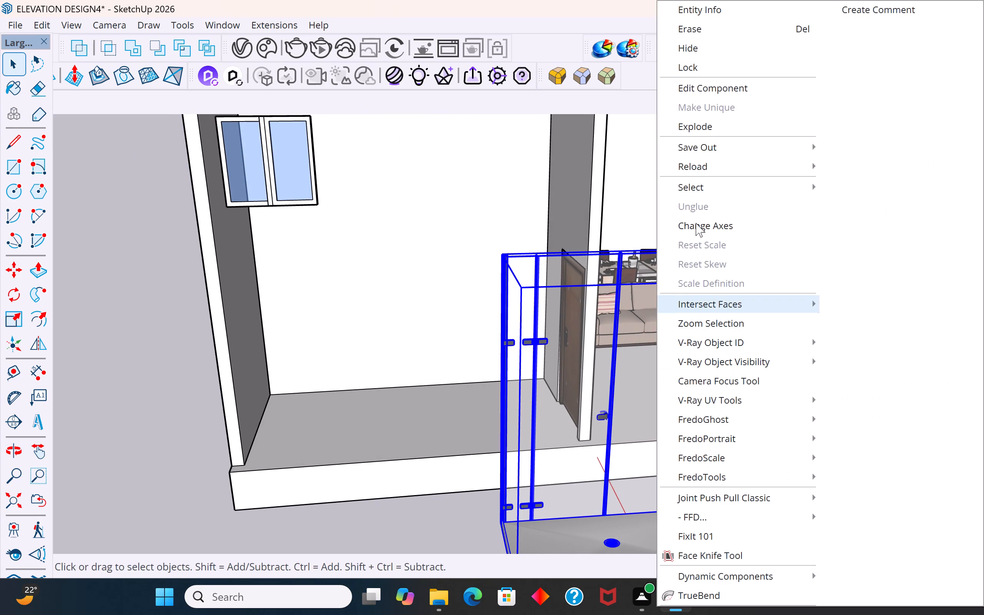
left_click(726, 129)
left_click(807, 423)
Move the glass panel set nearest the living room off the tray, out past the floor slab's outer corner.
scroll(755, 452, "down", 3)
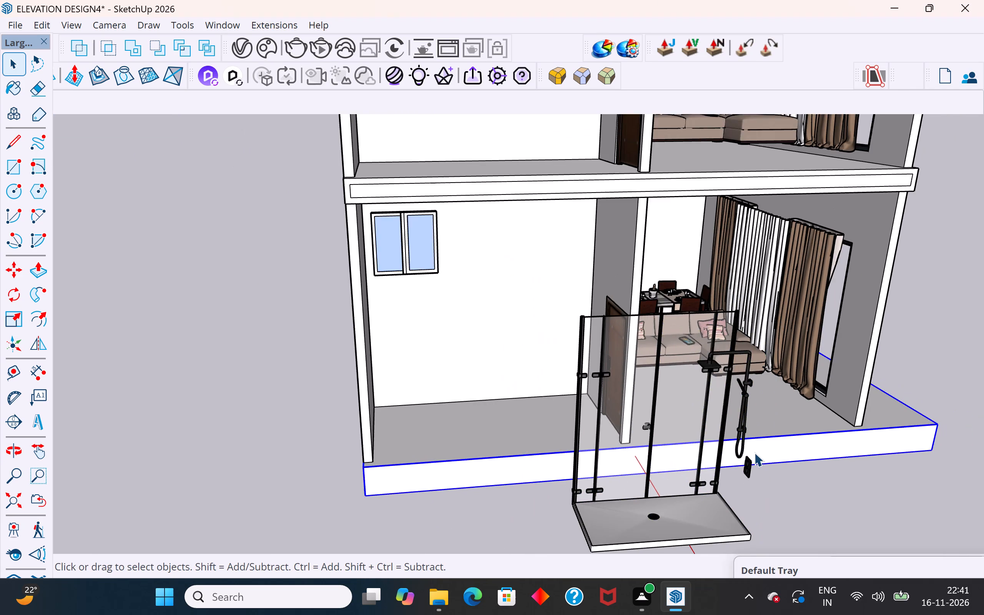
middle_click_drag(760, 452, 871, 435)
left_click(853, 381)
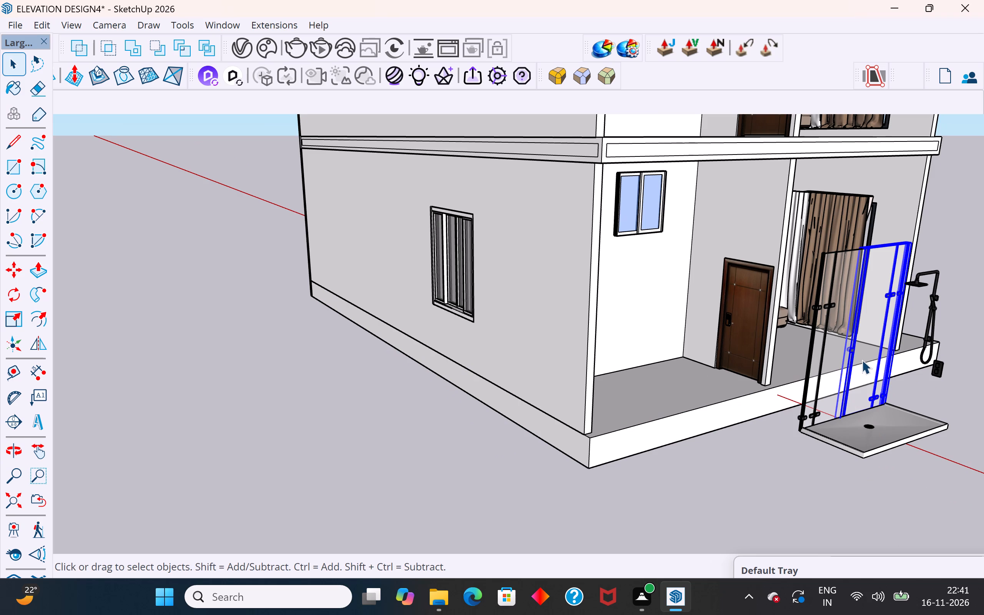
middle_click_drag(858, 365, 825, 372)
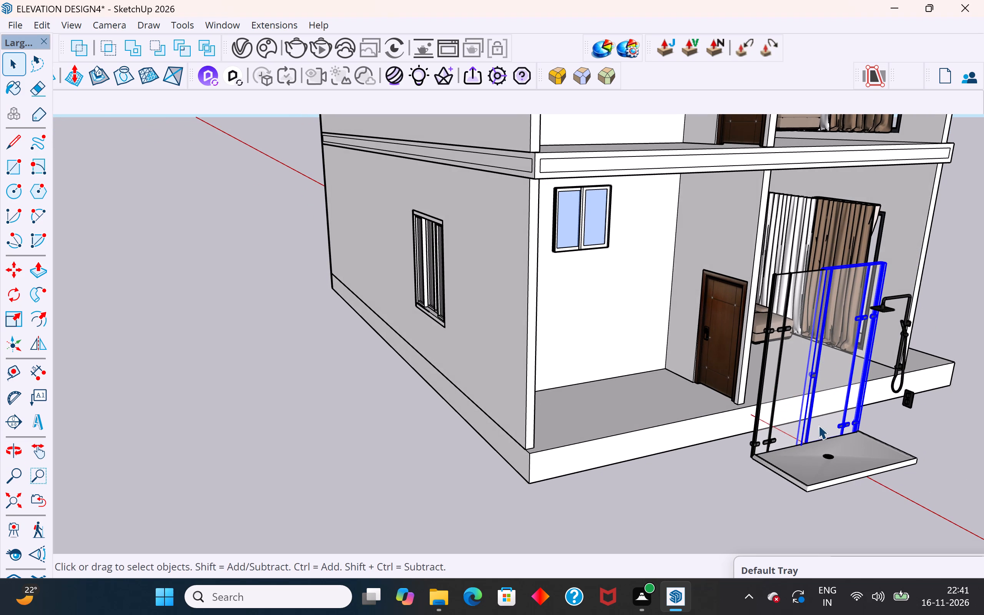
key("m")
left_click(809, 445)
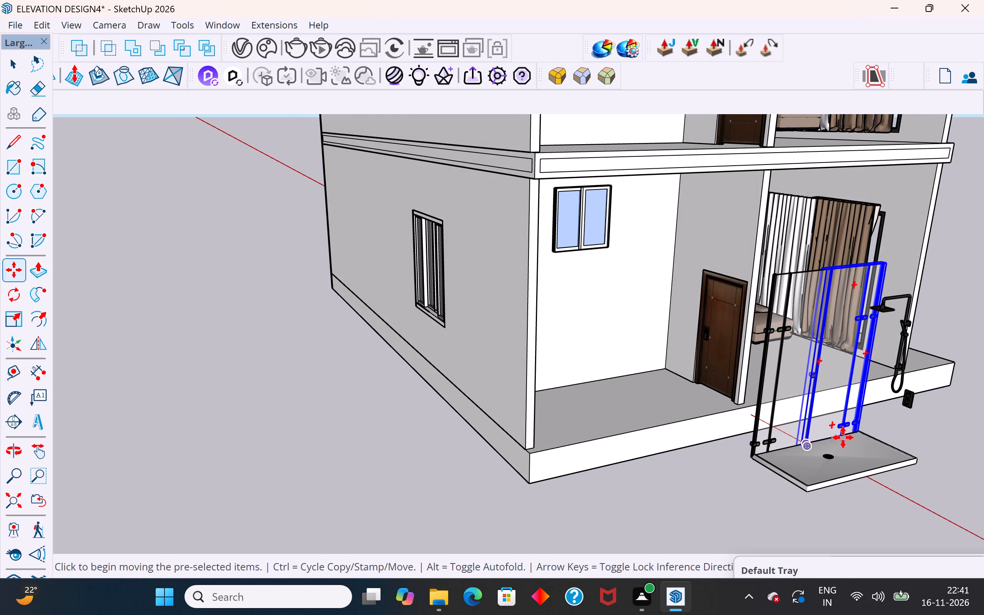
left_click(946, 416)
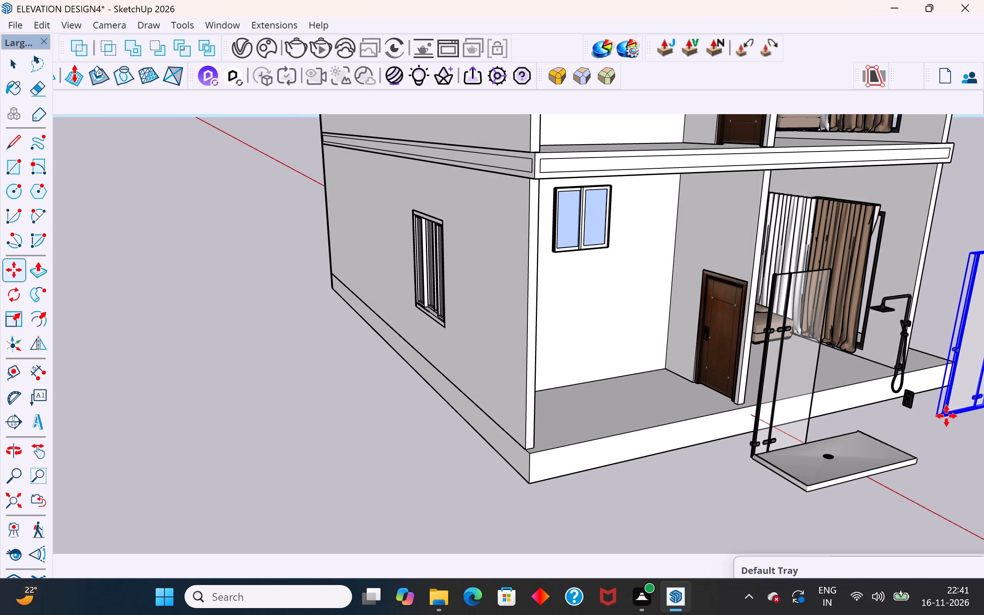
left_click(19, 64)
left_click(256, 328)
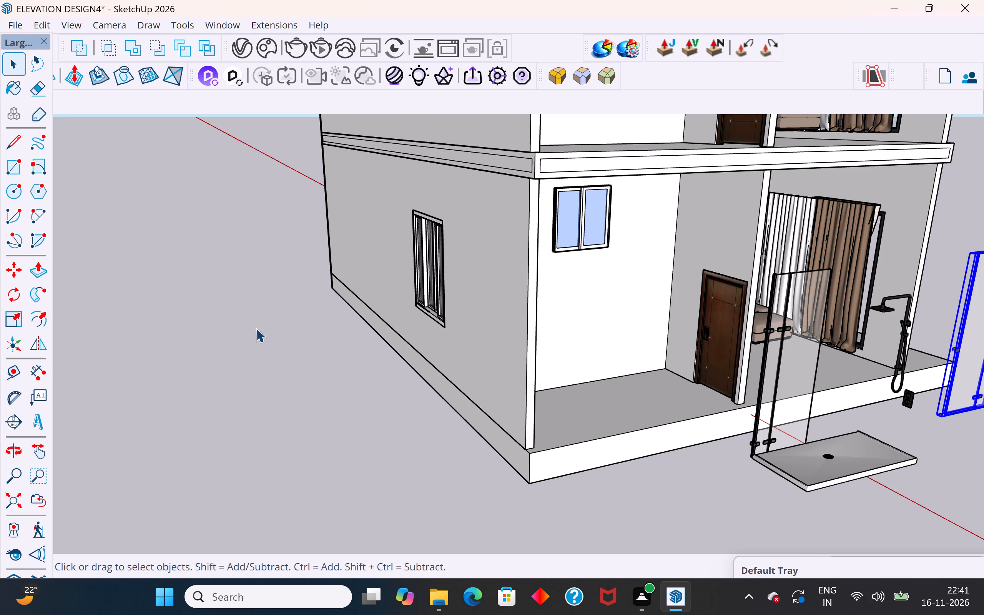
Move the remaining glass panel set off the tray to the open ground beside the house's side wall.
left_click(790, 395)
key("m")
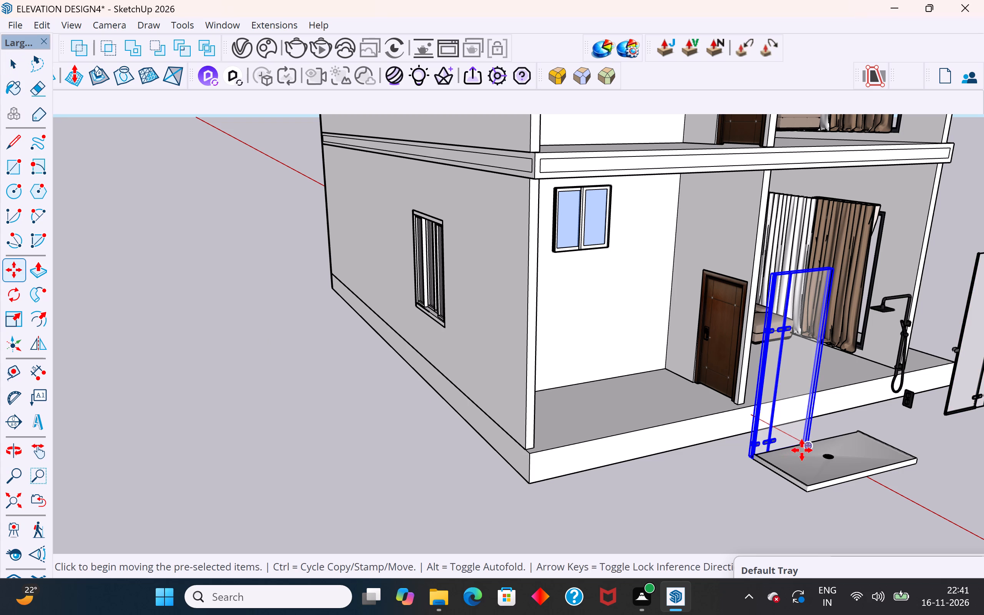
left_click(808, 444)
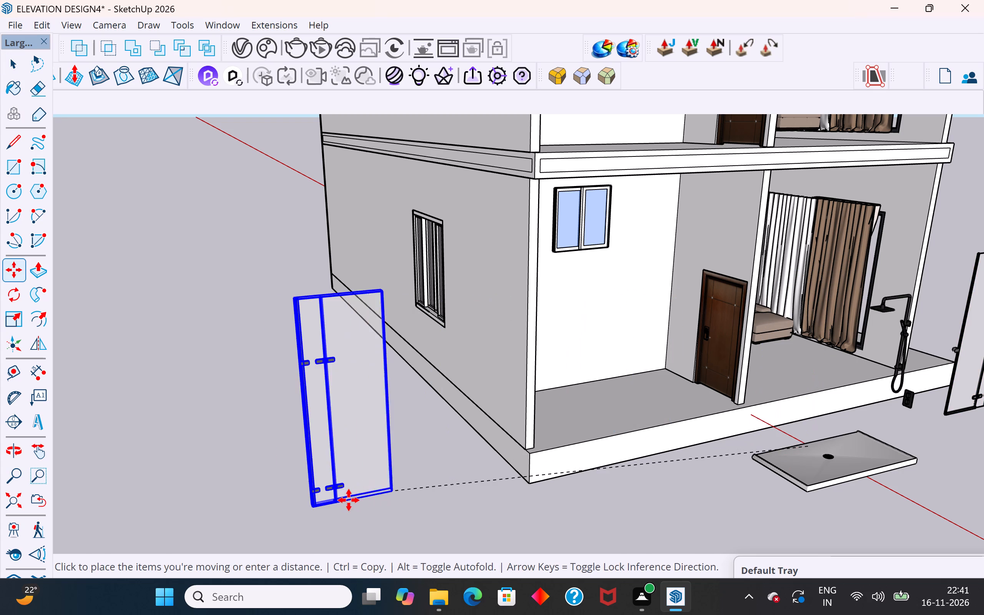
left_click(321, 531)
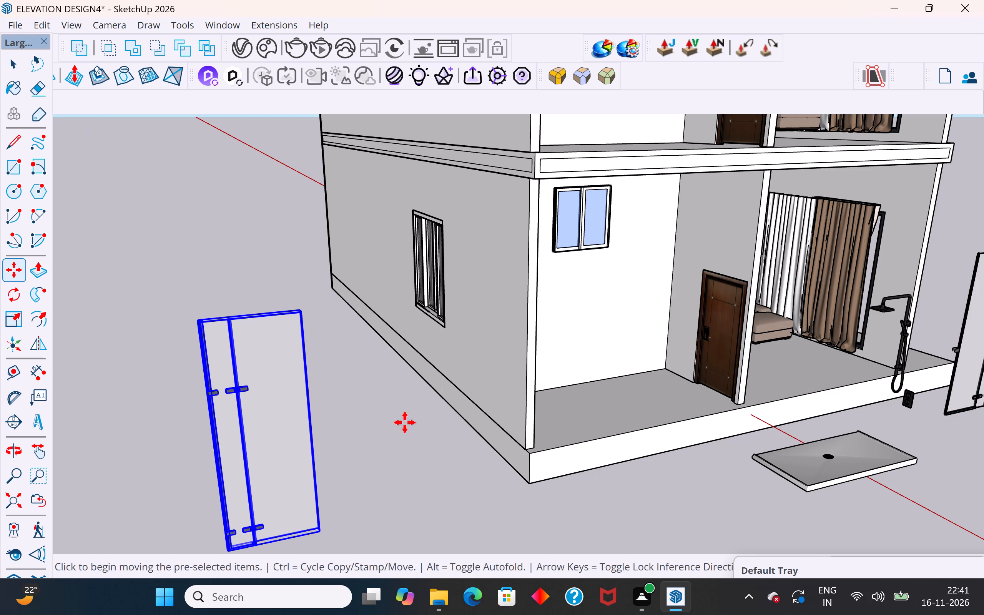
left_click(12, 70)
left_click(112, 223)
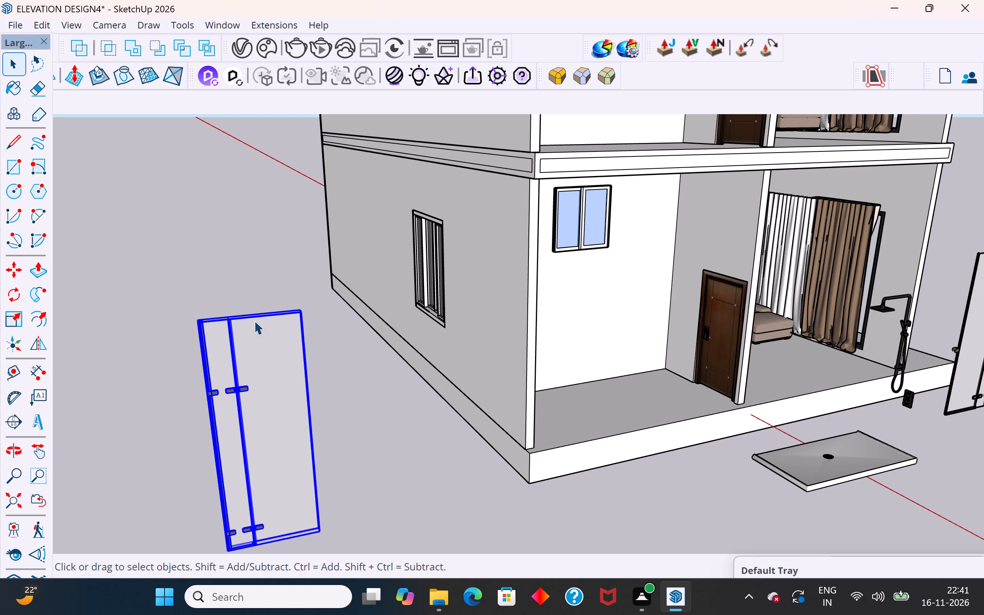
Rotate the black shower fixture a quarter turn about its bottom corner beside the tray, from the red axis to the green axis.
scroll(249, 322, "down", 4)
middle_click_drag(525, 412, 437, 437)
scroll(582, 428, "up", 4)
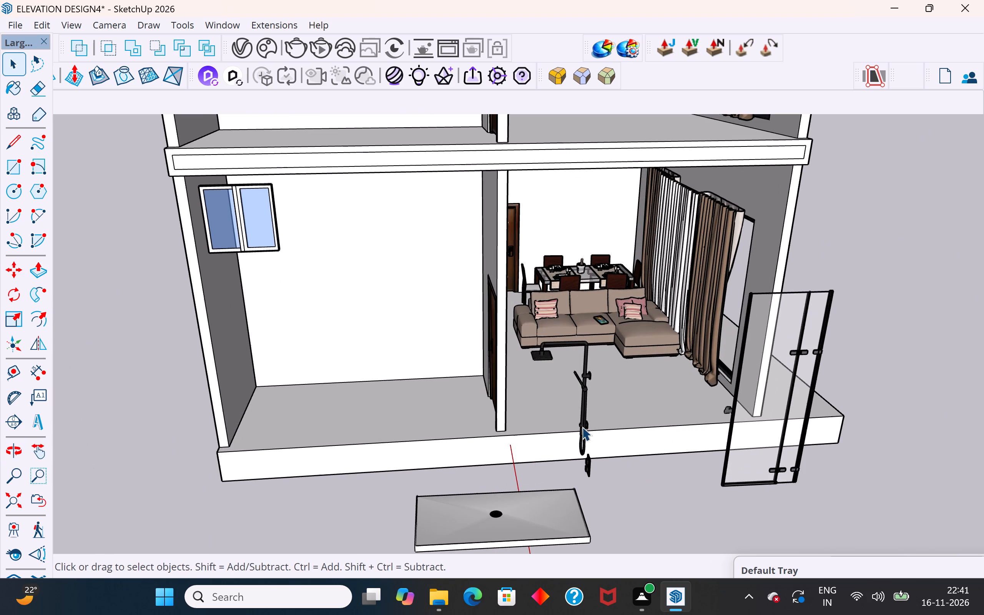
left_click(582, 427)
scroll(575, 444, "up", 3)
middle_click_drag(575, 444, 606, 462)
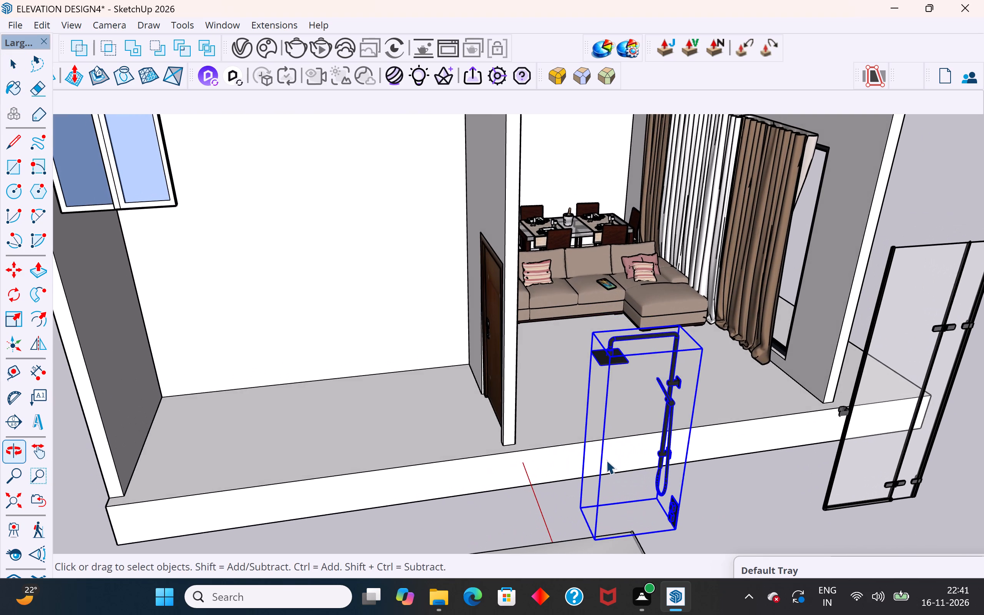
scroll(522, 410, "down", 2)
scroll(522, 410, "up", 1)
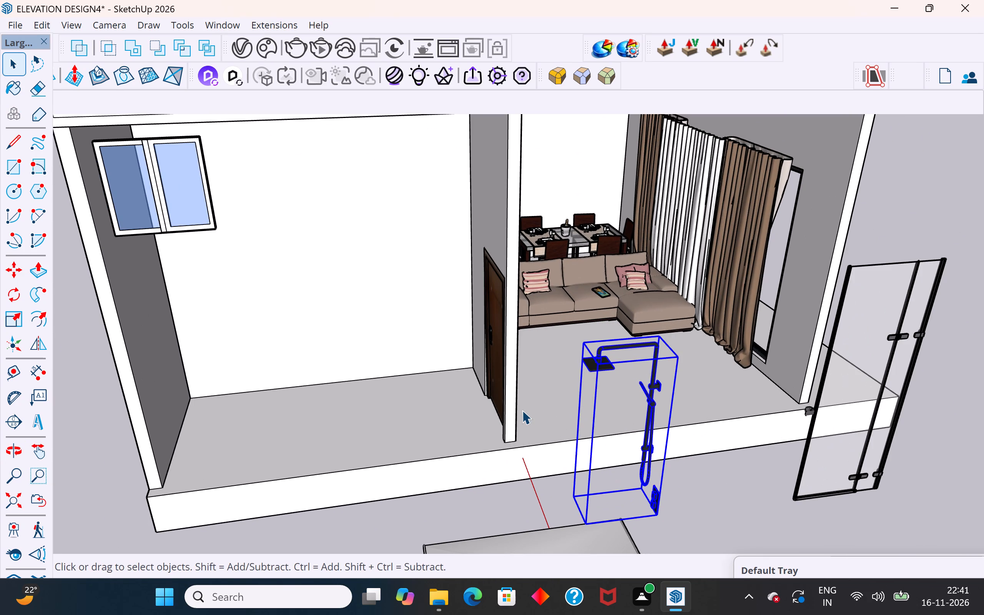
middle_click_drag(522, 410, 512, 391)
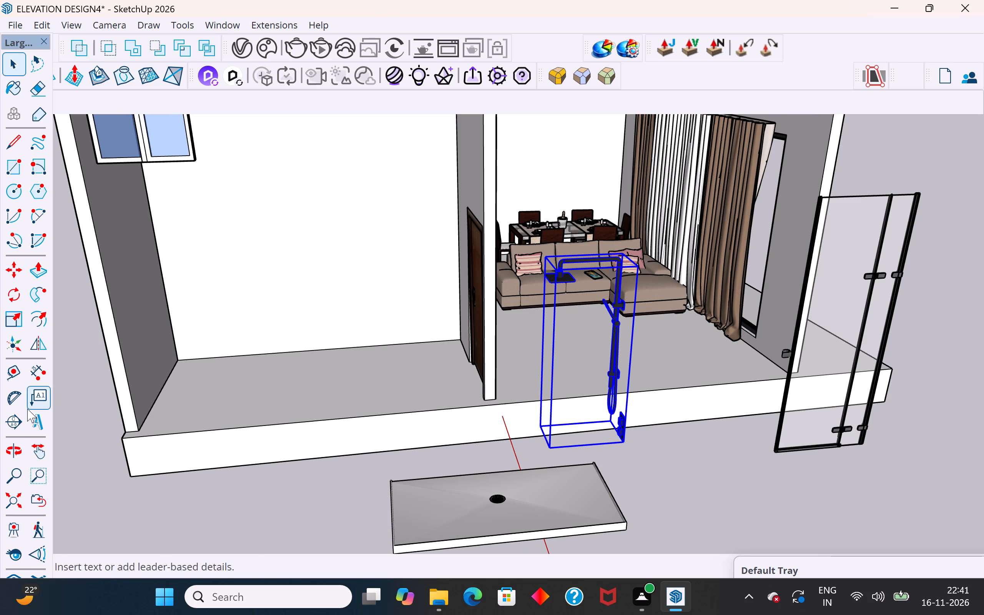
left_click(18, 292)
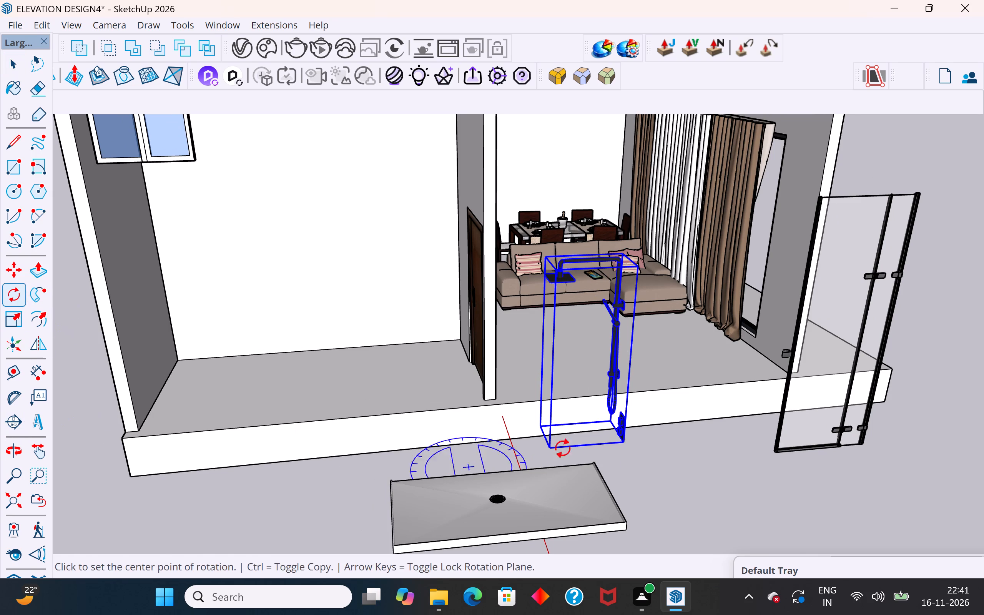
middle_click_drag(610, 407, 516, 430)
scroll(581, 332, "down", 3)
middle_click_drag(572, 354, 593, 409)
scroll(633, 342, "down", 4)
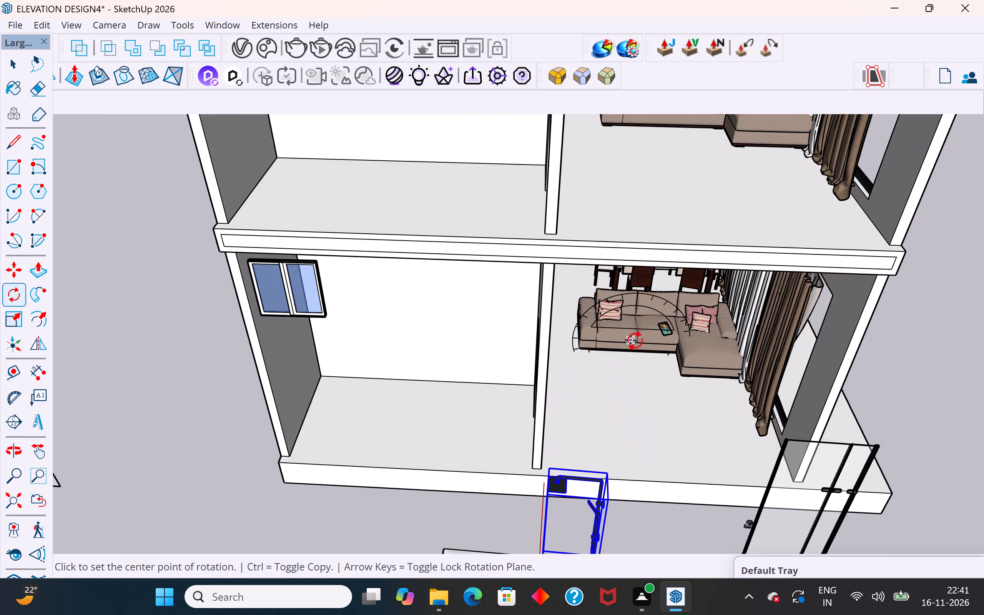
scroll(639, 339, "down", 5)
scroll(613, 485, "up", 14)
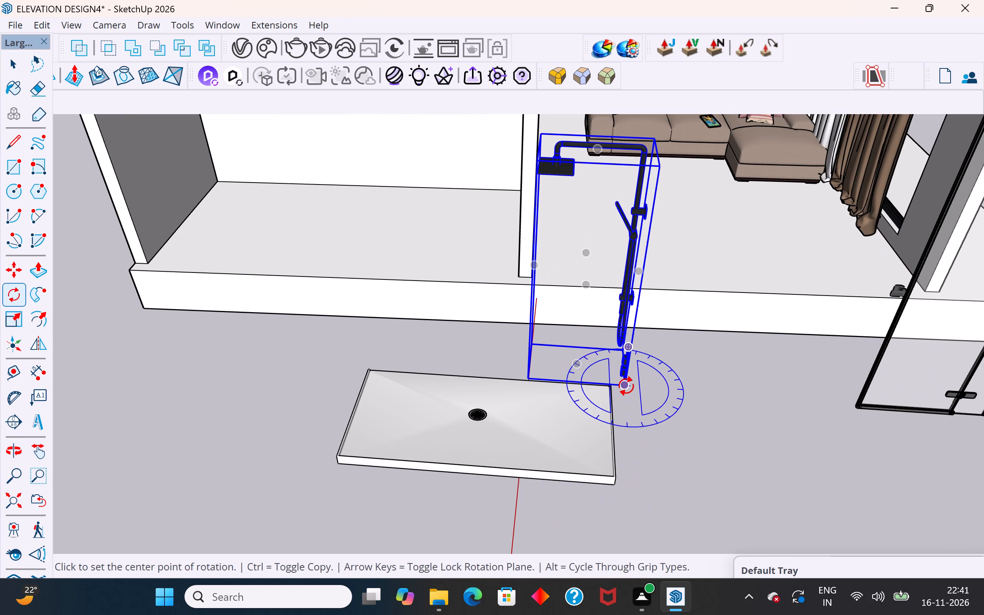
left_click(626, 386)
left_click(637, 496)
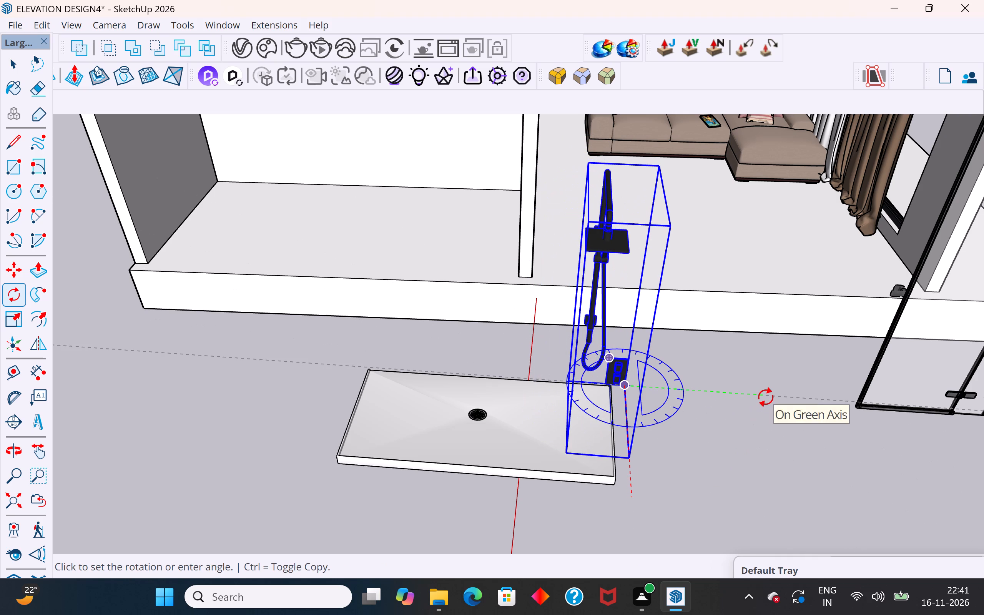
left_click(766, 397)
left_click(13, 69)
left_click(216, 366)
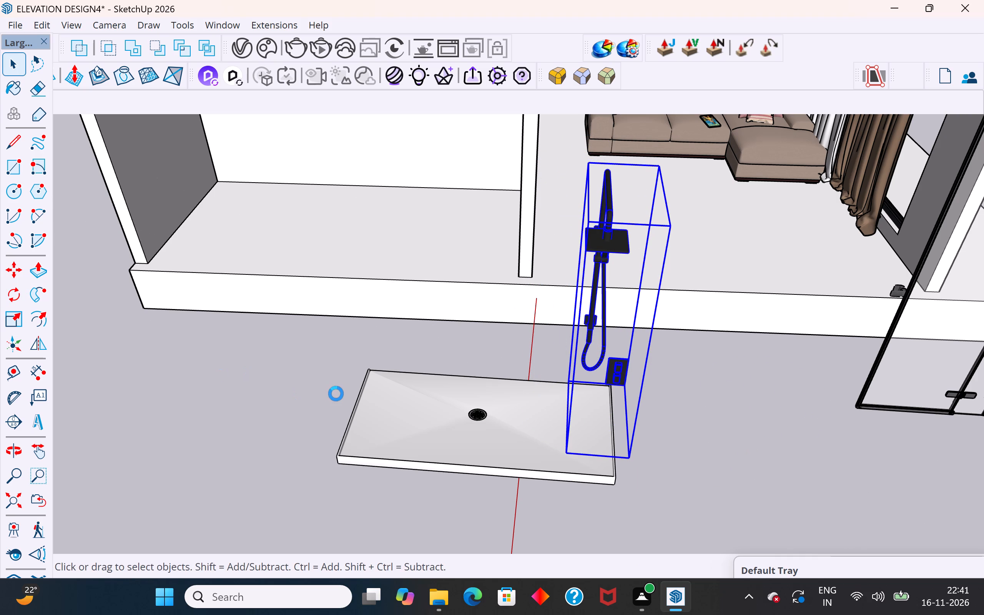
Move the rotated shower fixture from beside the tray into the empty ground-floor room, near its back wall.
scroll(336, 394, "down", 7)
middle_click_drag(367, 380, 401, 339)
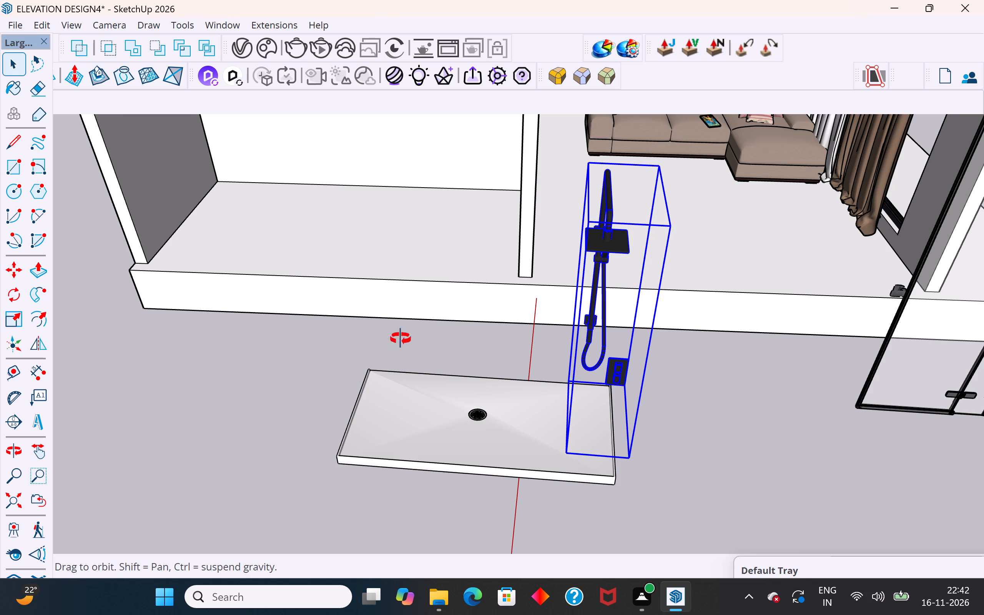
middle_click_drag(401, 339, 616, 321)
left_click(731, 230)
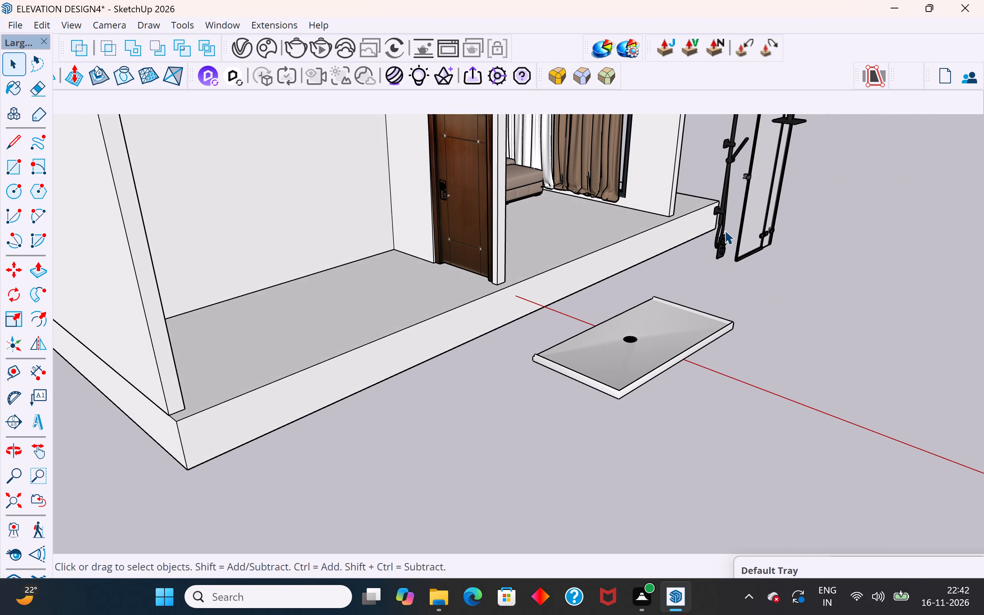
left_click(725, 230)
scroll(672, 323, "down", 6)
scroll(680, 292, "down", 3)
middle_click_drag(680, 284, 463, 274)
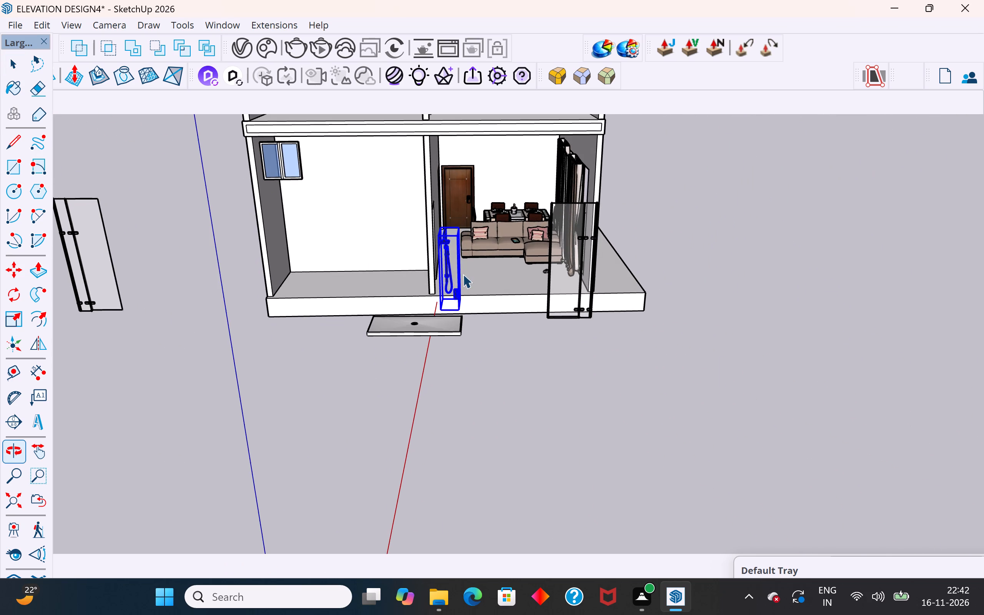
middle_click_drag(444, 255, 452, 255)
key("m")
scroll(450, 217, "up", 6)
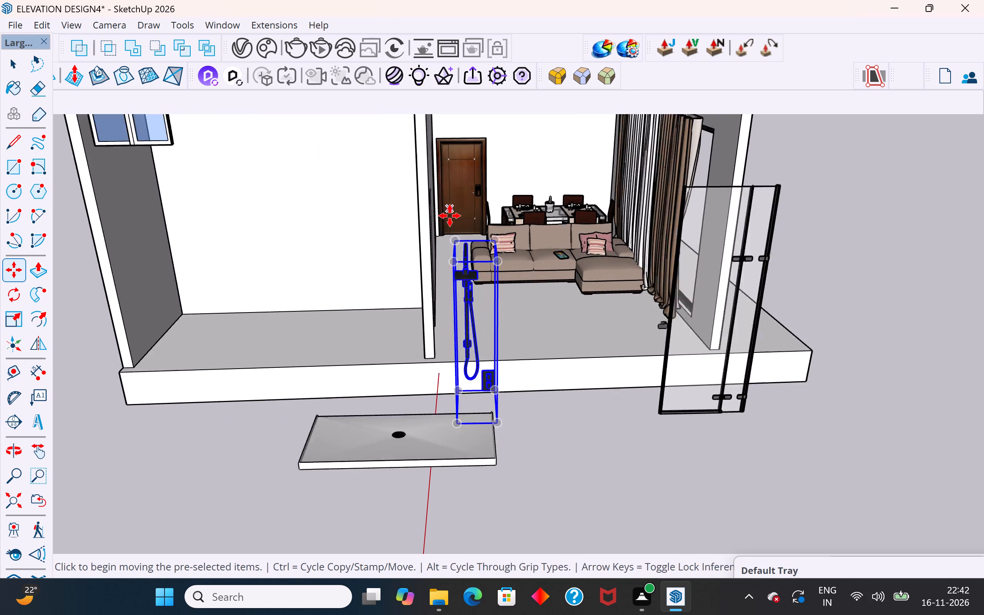
scroll(450, 216, "up", 1)
left_click(463, 285)
scroll(768, 358, "down", 8)
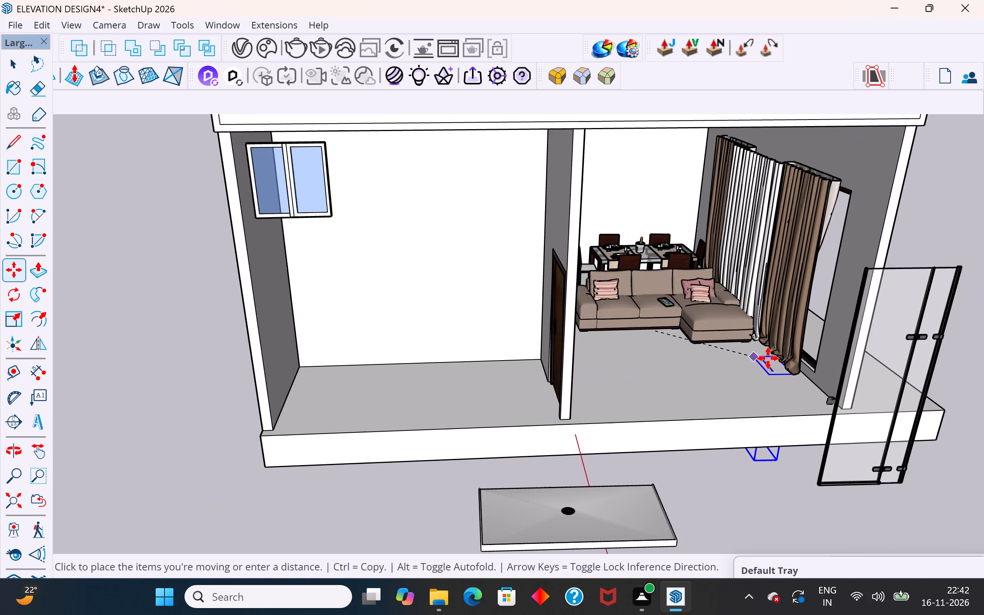
scroll(412, 268, "up", 2)
middle_click_drag(412, 266, 329, 228)
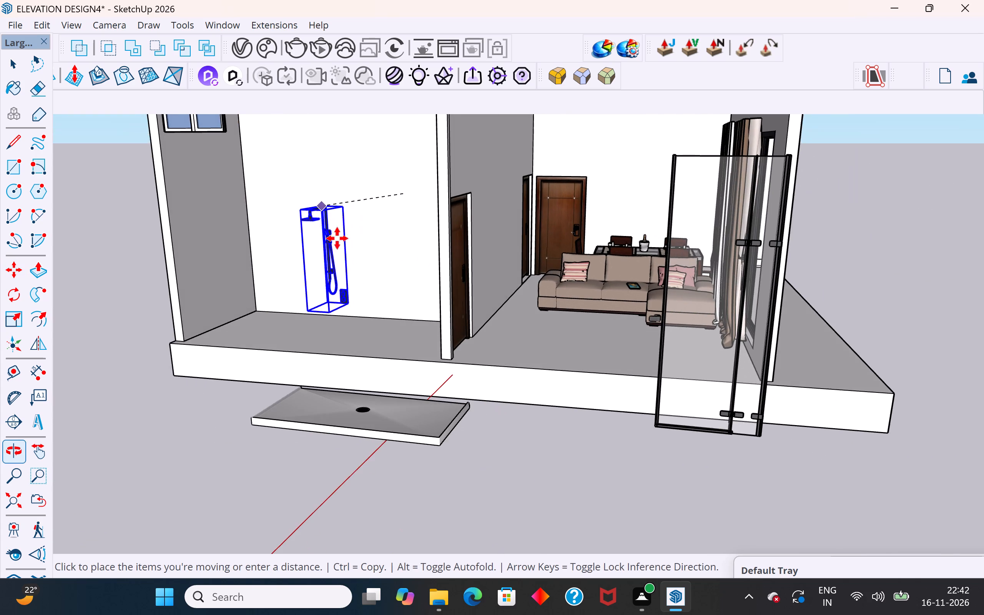
scroll(395, 321, "down", 3)
scroll(341, 275, "up", 3)
scroll(300, 244, "up", 4)
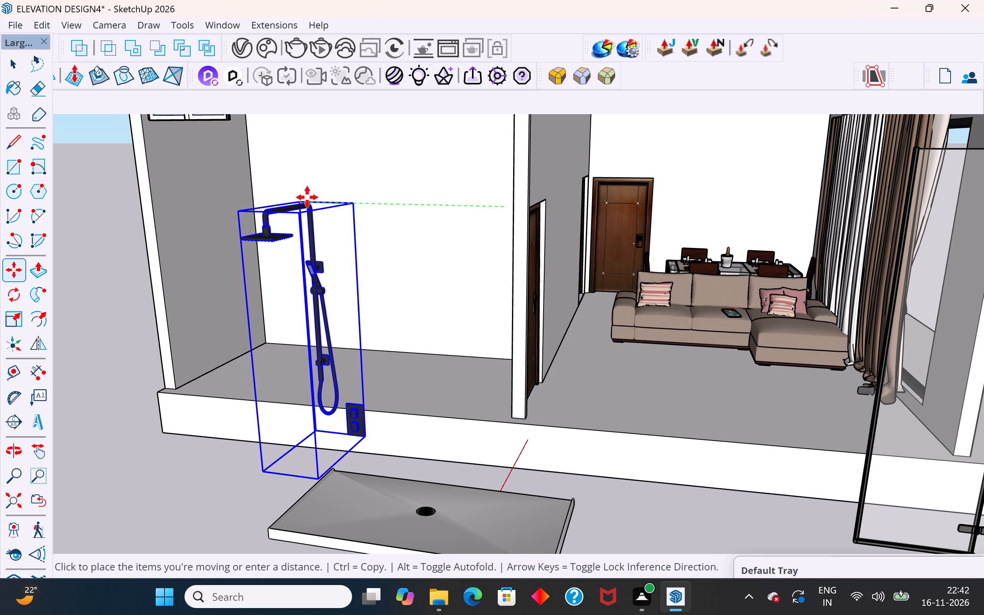
middle_click_drag(308, 196, 475, 228)
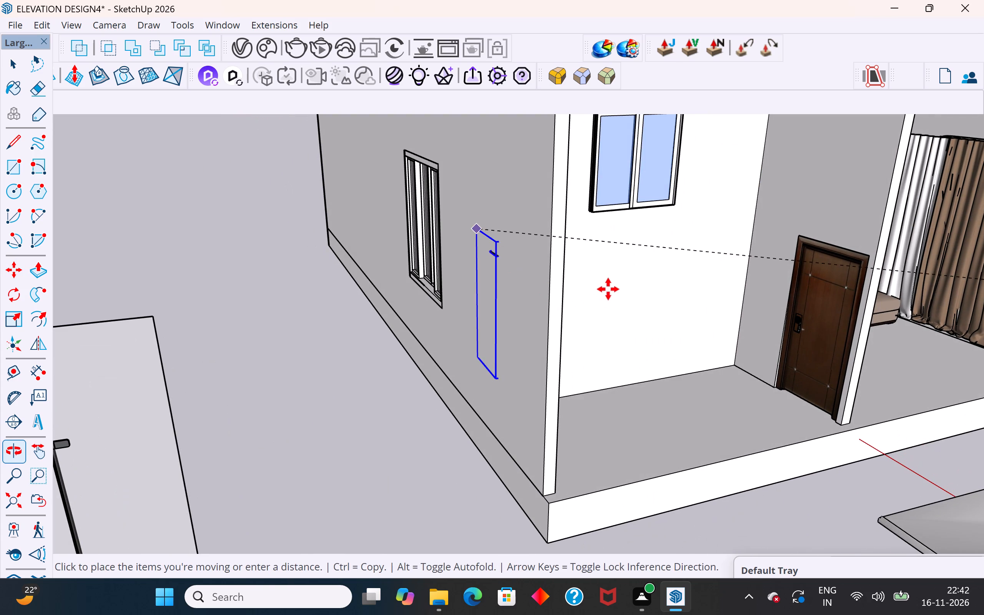
left_click(616, 261)
Move the shower fixture by its top corner onto the back wall, close to the corner with the side wall.
middle_click_drag(730, 311, 595, 288)
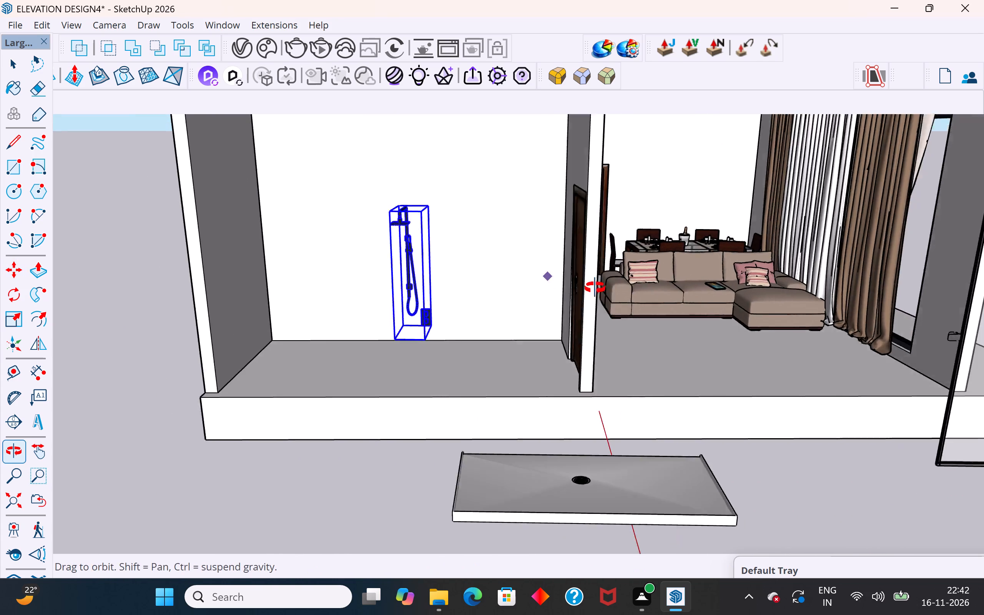
middle_click_drag(595, 288, 588, 288)
scroll(780, 417, "down", 5)
middle_click_drag(443, 325, 390, 321)
scroll(398, 284, "up", 4)
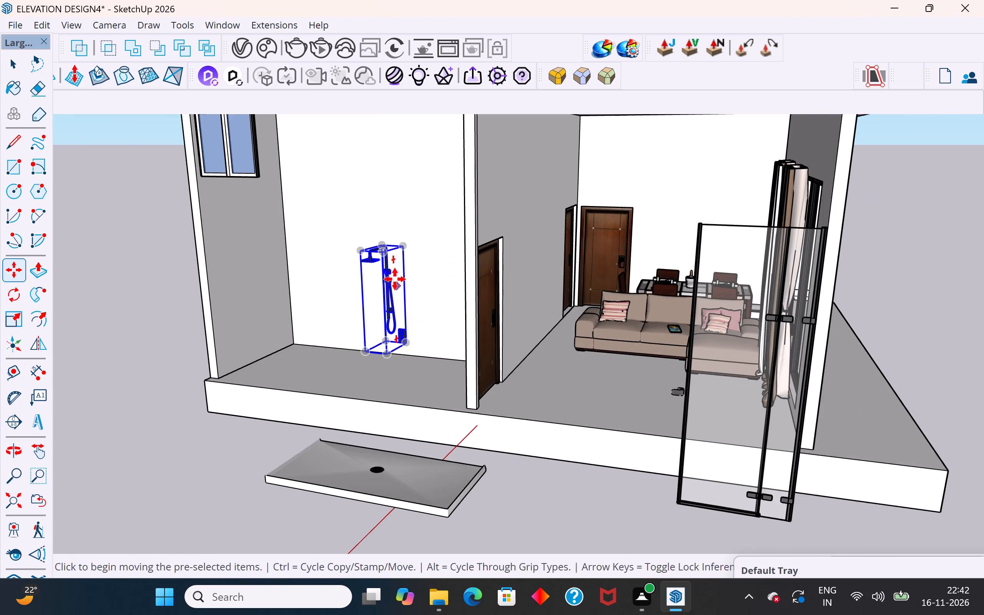
scroll(382, 256, "up", 7)
left_click(388, 239)
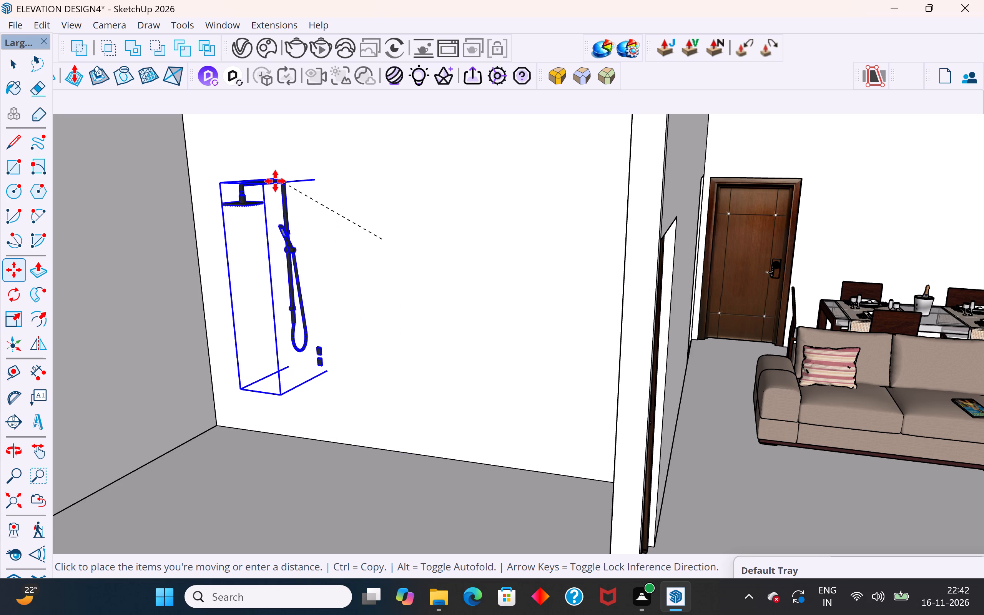
left_click(275, 183)
Shift the shower fixture by the lower corner of its control plate so the plate sits flush on the back wall.
middle_click_drag(342, 360, 294, 352)
scroll(294, 352, "up", 10)
left_click(276, 362)
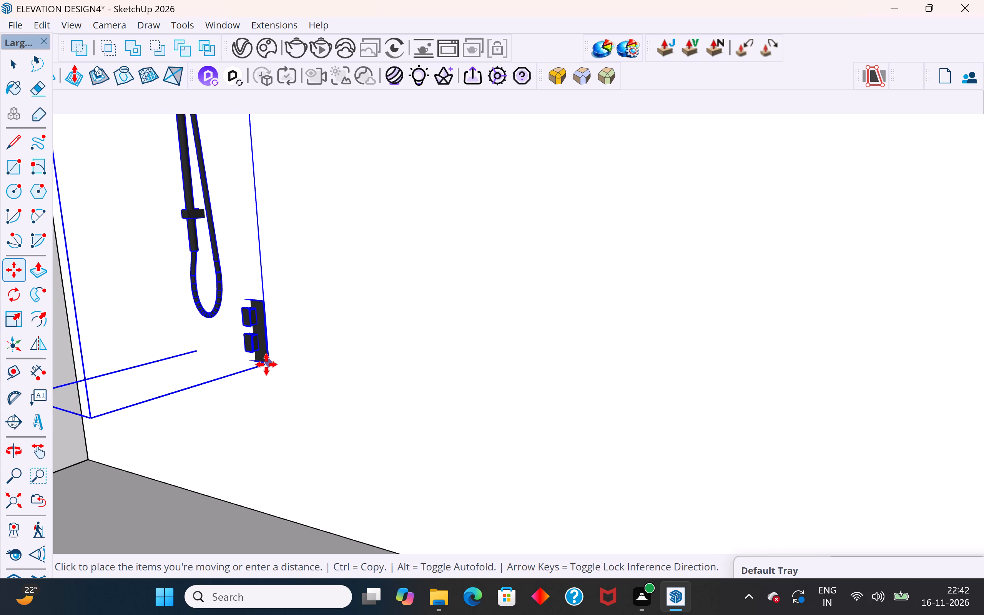
left_click(266, 364)
scroll(485, 388, "down", 9)
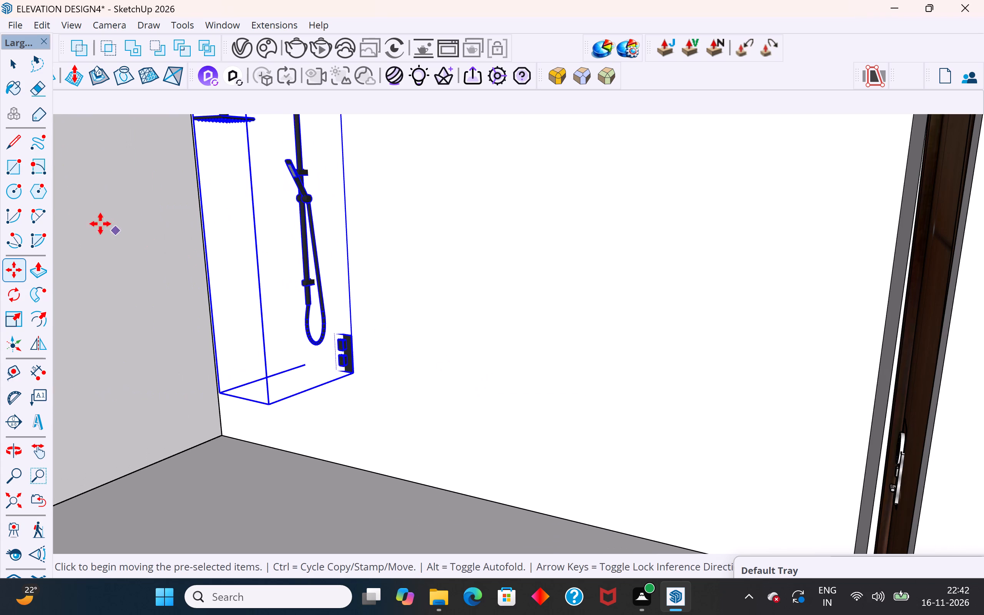
Hide the outer side wall group of the empty ground-floor room beside the shower fixture.
left_click(19, 71)
scroll(449, 263, "down", 8)
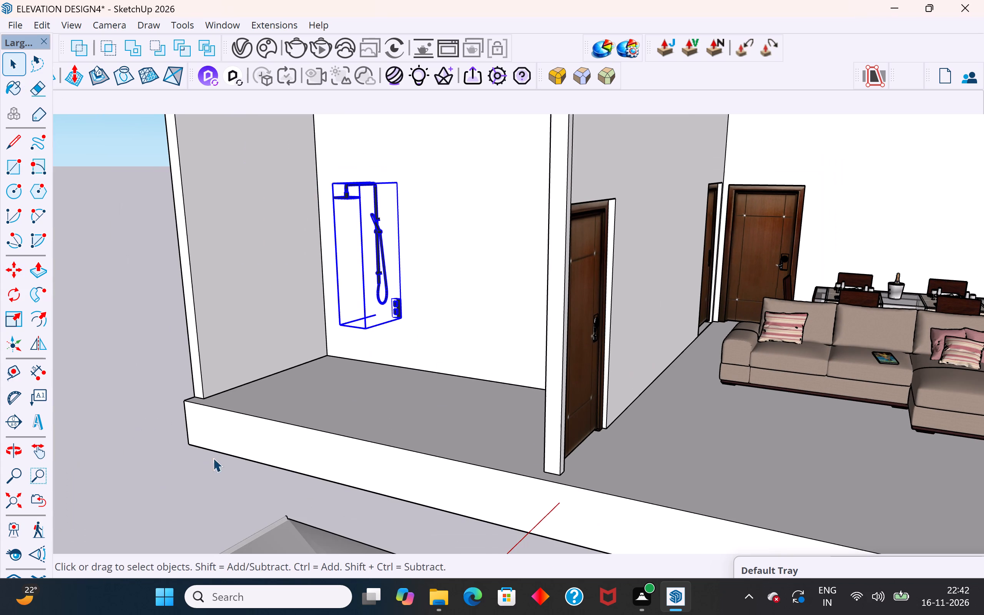
left_click(180, 454)
middle_click_drag(350, 472, 424, 449)
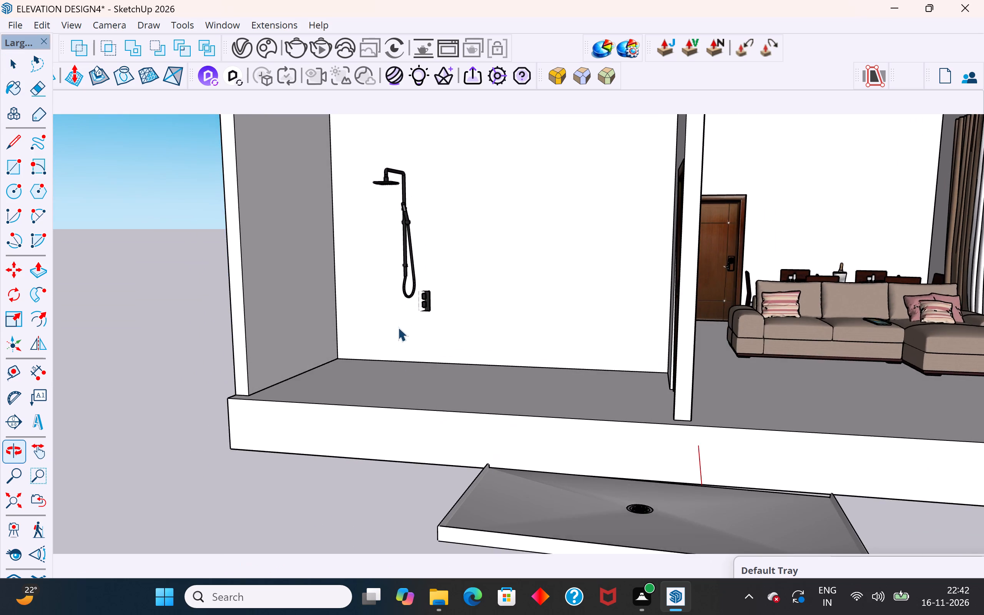
scroll(398, 327, "up", 5)
middle_click_drag(422, 305, 430, 388)
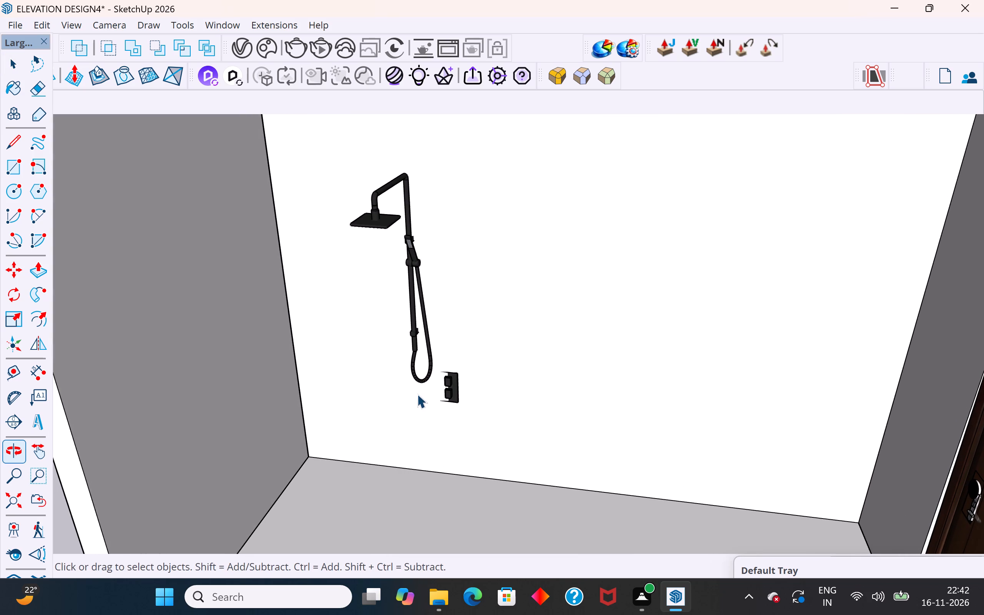
left_click(170, 393)
right_click(170, 393)
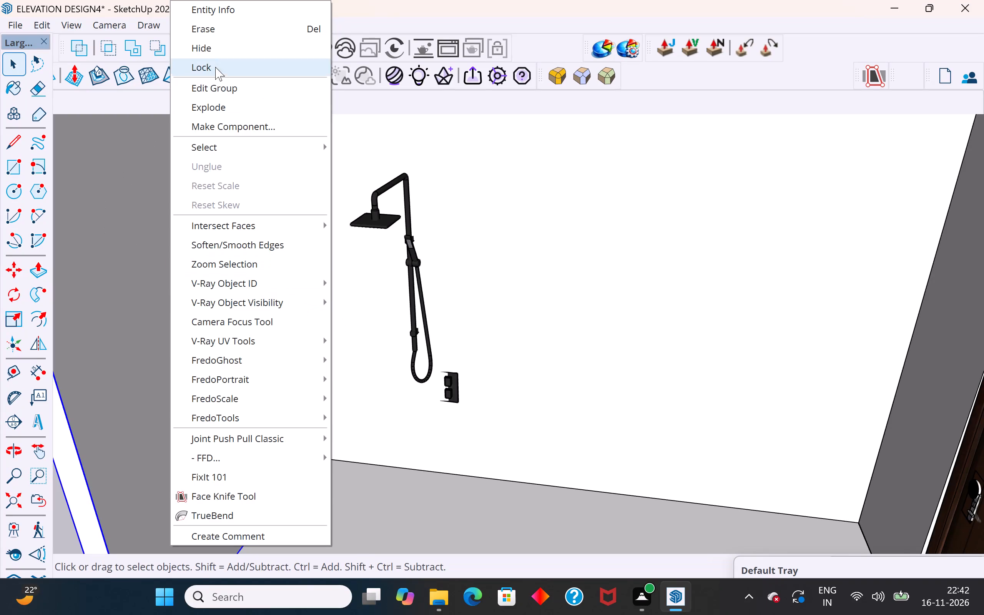
left_click(220, 50)
Rotate the shower fixture slightly about its outer bottom corner so it lines up with the face of the back wall.
scroll(364, 344, "down", 3)
middle_click_drag(393, 346, 538, 298)
scroll(411, 402, "down", 5)
middle_click_drag(559, 310, 628, 279)
scroll(710, 216, "up", 13)
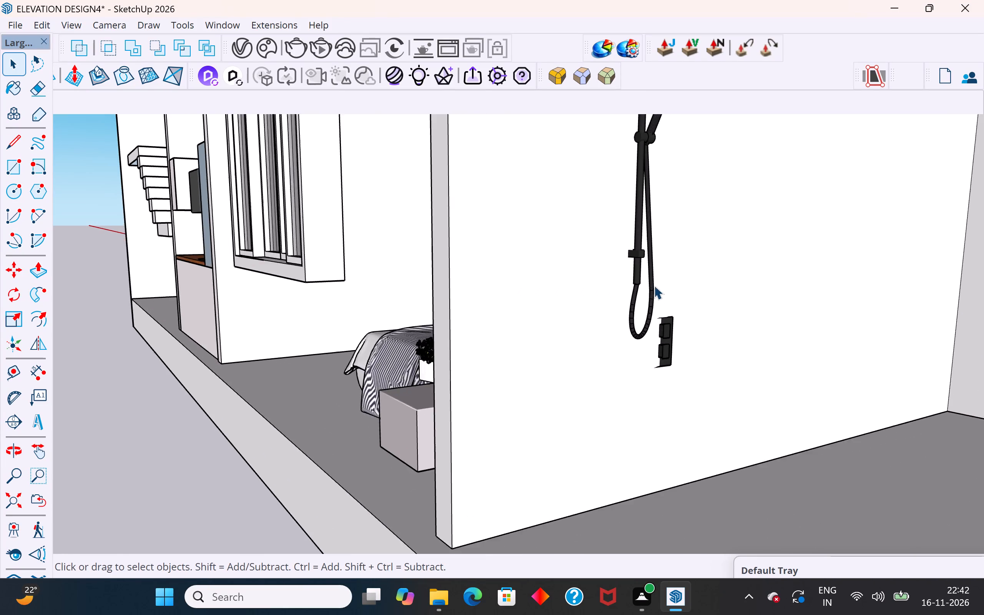
scroll(654, 285, "up", 4)
left_click(682, 354)
scroll(682, 354, "up", 1)
middle_click(673, 364)
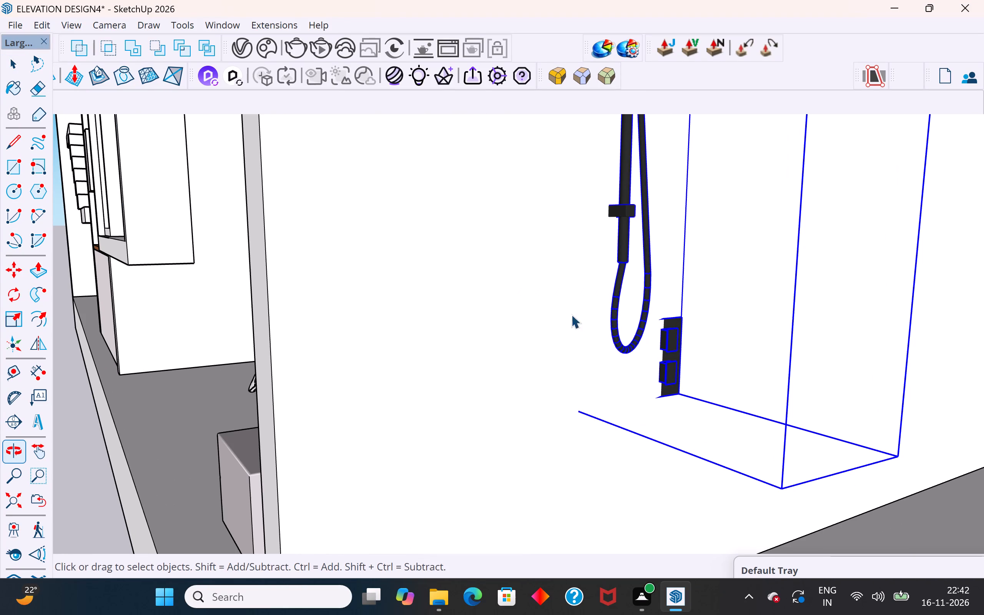
scroll(542, 182, "down", 9)
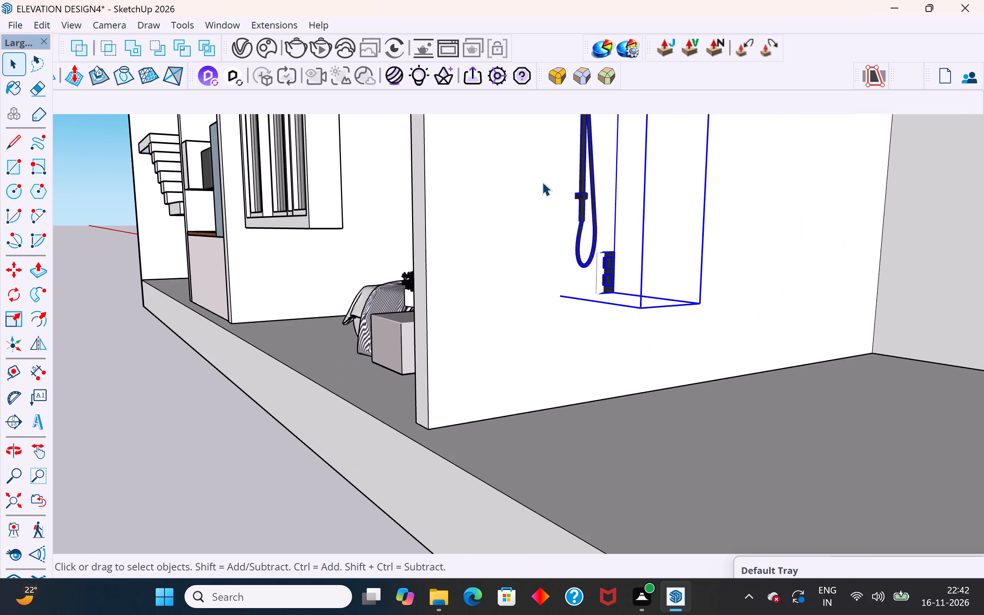
middle_click_drag(542, 206, 714, 347)
scroll(690, 325, "up", 4)
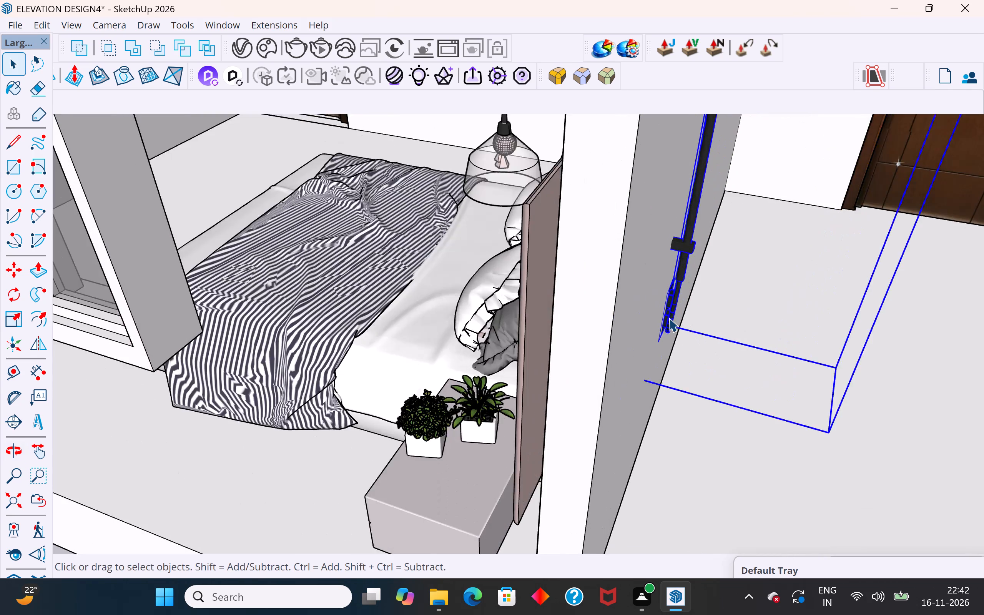
scroll(669, 318, "up", 6)
left_click(14, 299)
scroll(3, 283, "down", 3)
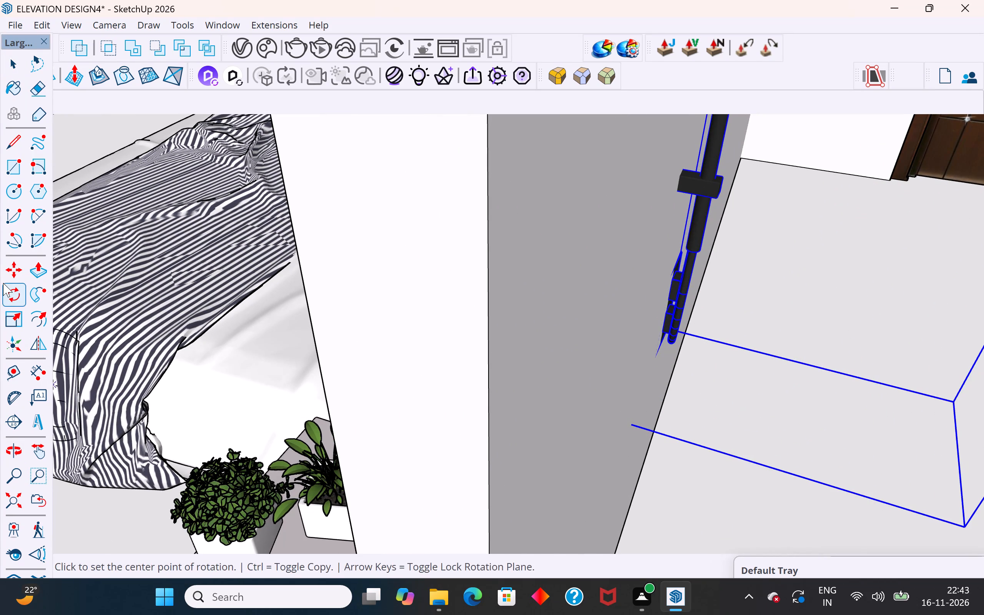
scroll(3, 283, "down", 1)
scroll(424, 376, "down", 20)
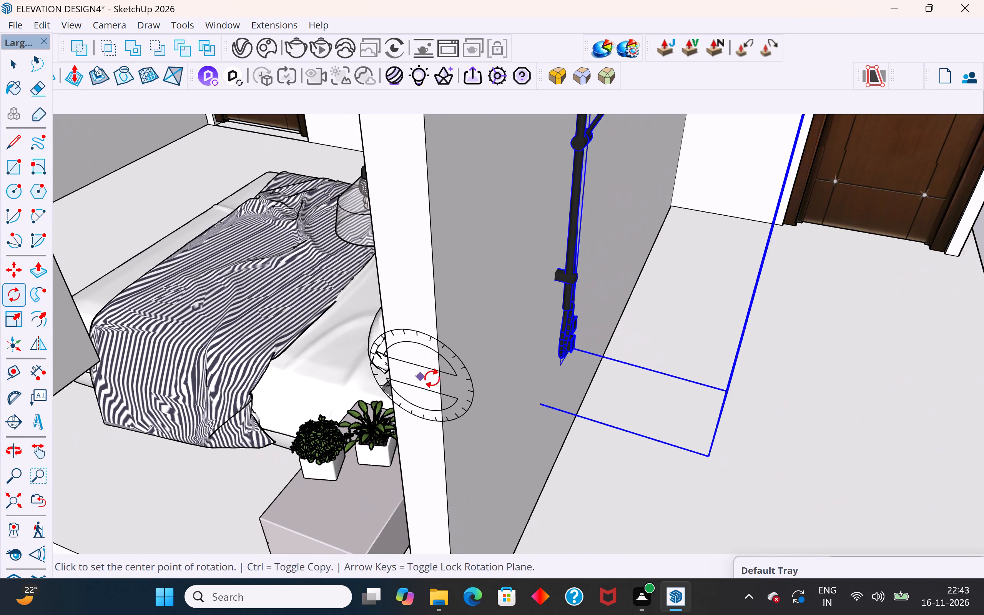
left_click(708, 389)
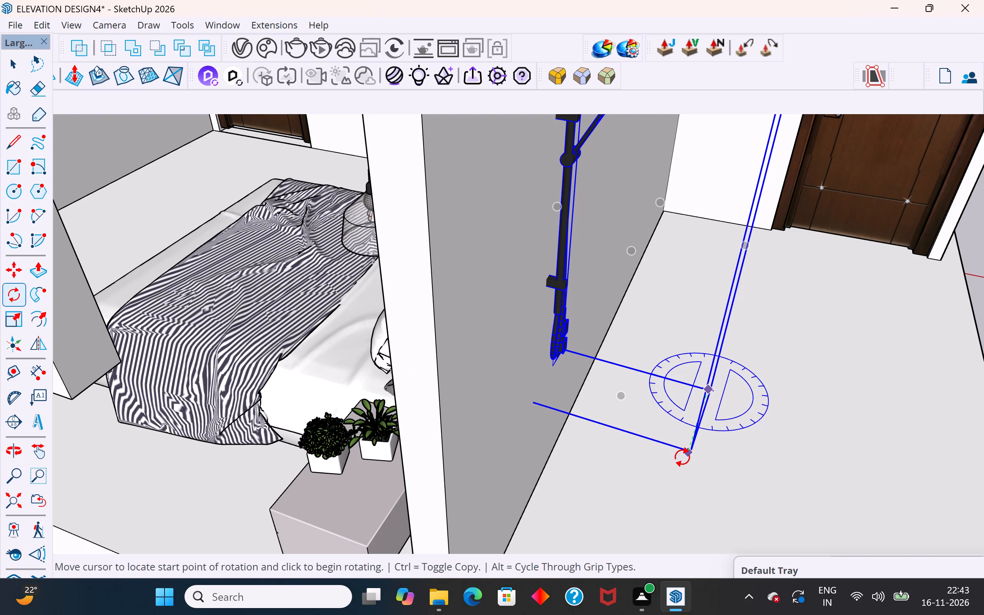
left_click(692, 451)
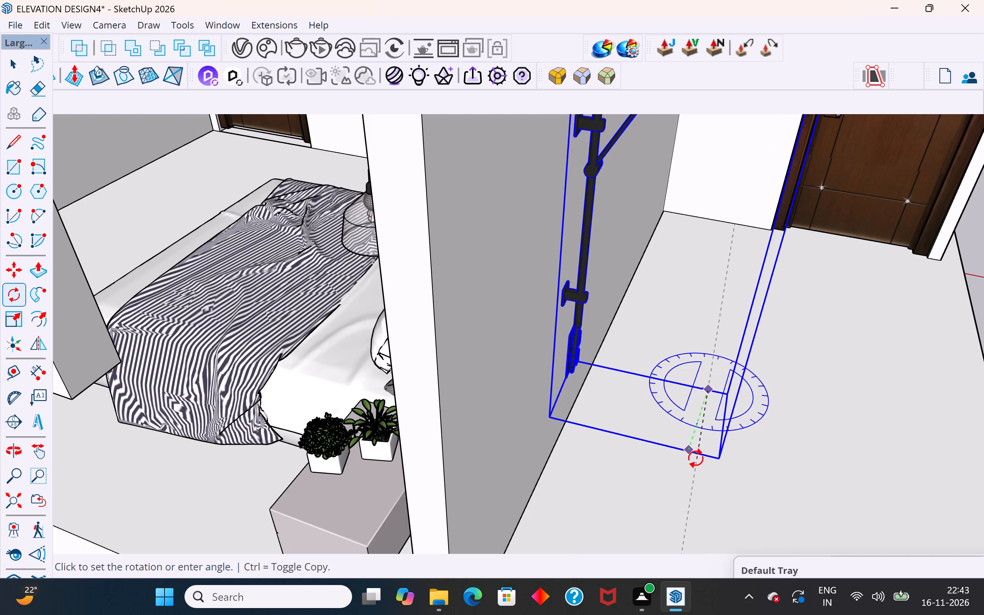
scroll(696, 457, "up", 7)
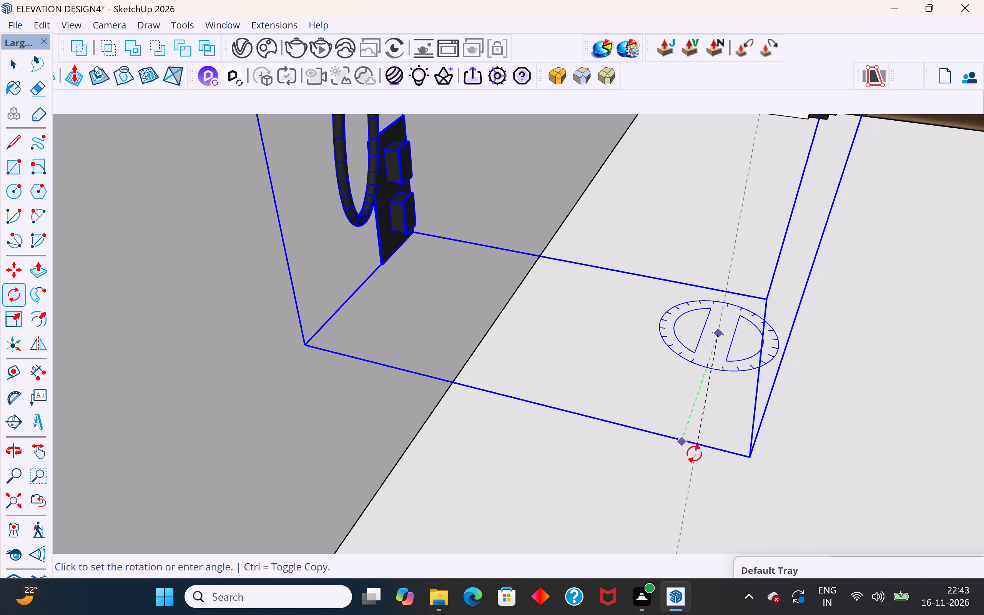
left_click(694, 453)
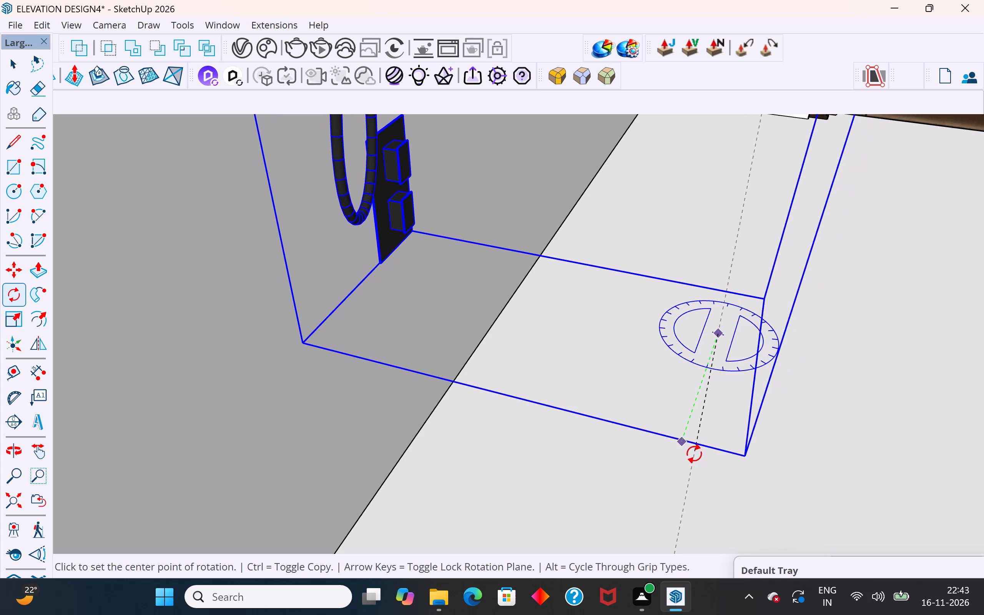
left_click(12, 63)
scroll(520, 236, "down", 2)
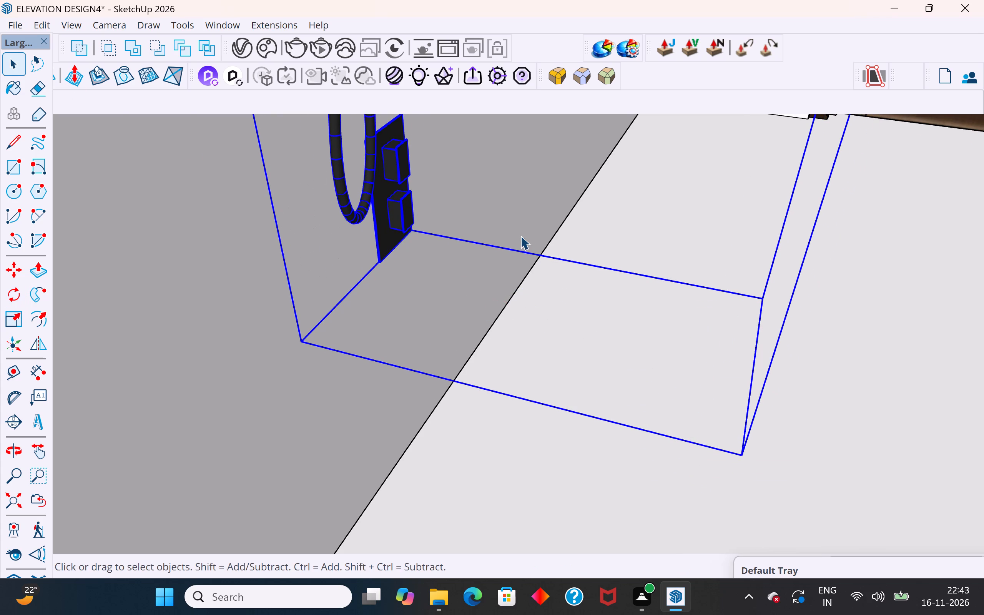
scroll(520, 236, "down", 13)
left_click(826, 333)
Raise the shower fixture by its top corner along the blue axis, keeping it on the back wall below the window.
scroll(786, 409, "down", 6)
middle_click_drag(675, 328, 578, 304)
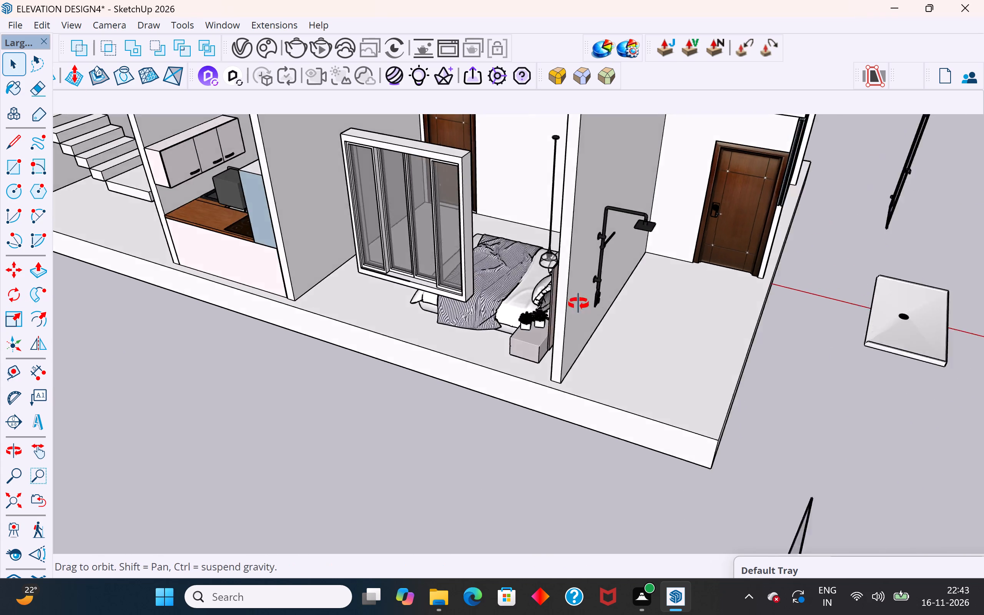
middle_click_drag(578, 304, 518, 248)
scroll(518, 248, "up", 3)
middle_click_drag(595, 327, 458, 352)
scroll(576, 408, "down", 6)
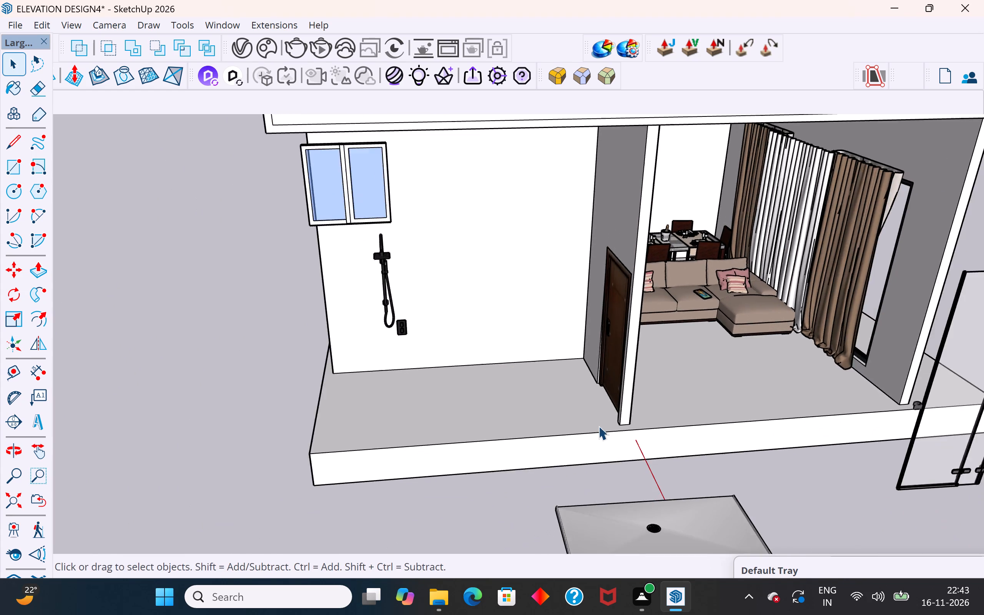
scroll(598, 426, "down", 5)
middle_click_drag(477, 357, 528, 283)
scroll(506, 237, "up", 8)
scroll(522, 297, "up", 2)
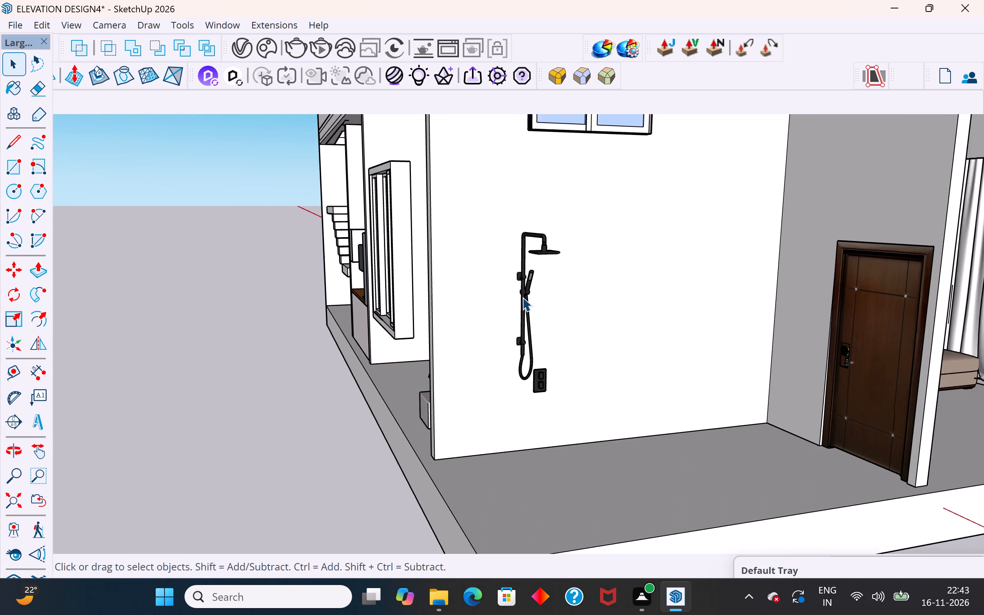
left_click(522, 297)
middle_click_drag(555, 331, 582, 339)
key("m")
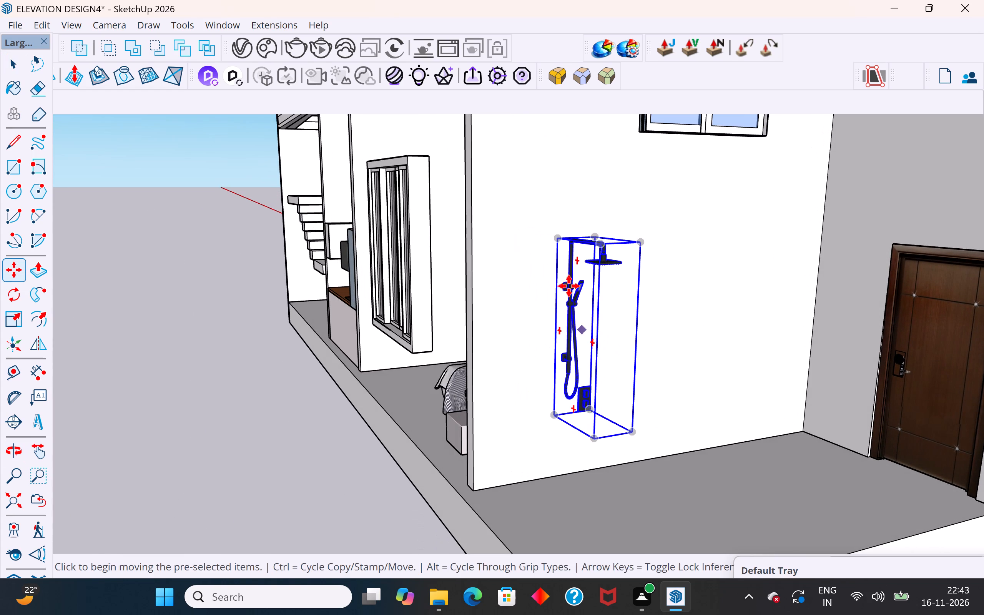
left_click(555, 239)
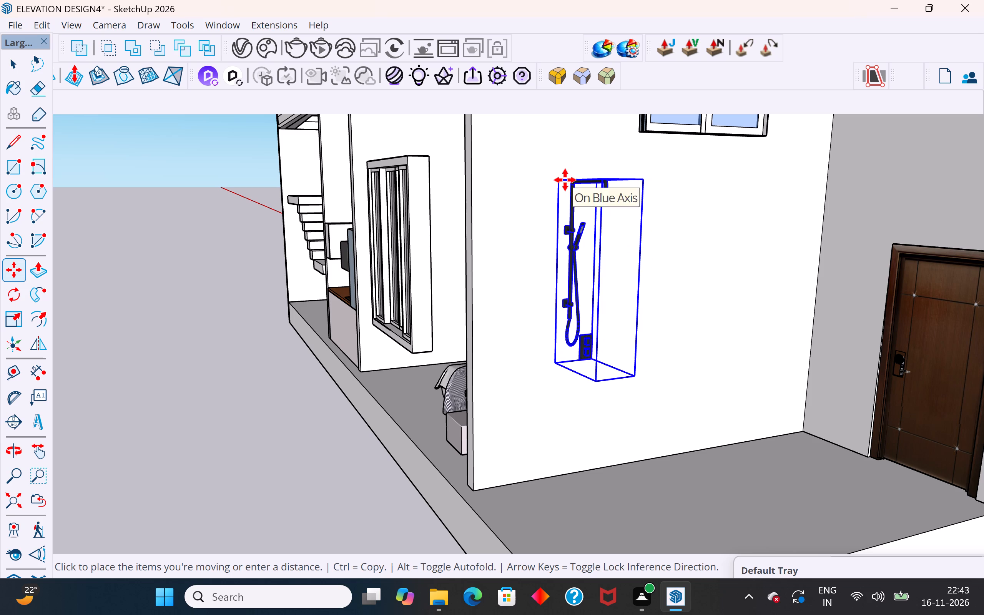
left_click(560, 184)
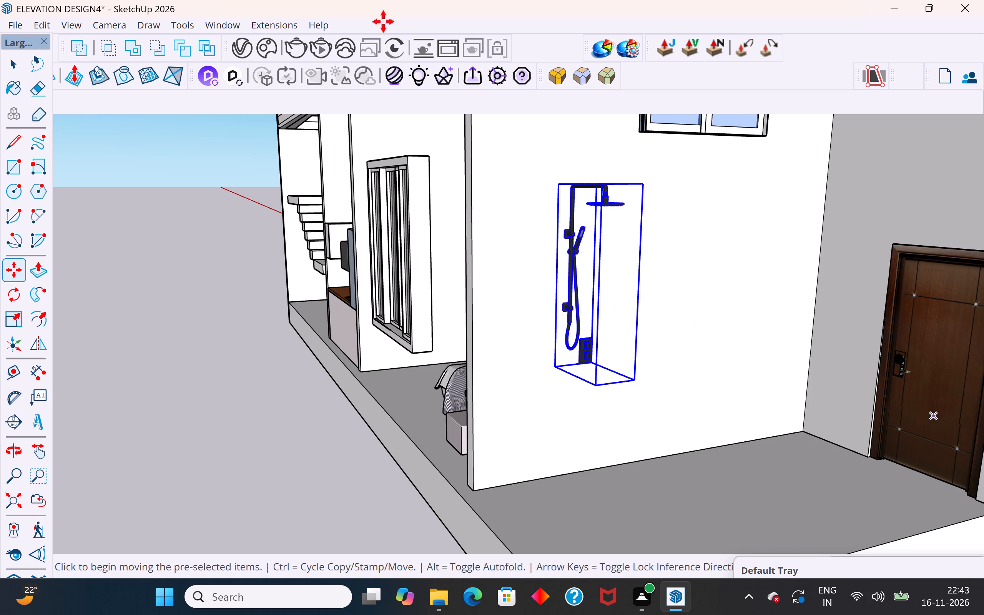
left_click(17, 72)
left_click(141, 210)
Move the shower tray by its corner from outside the house to the bottom end of the room's back wall.
scroll(298, 323, "down", 5)
middle_click_drag(460, 343, 402, 364)
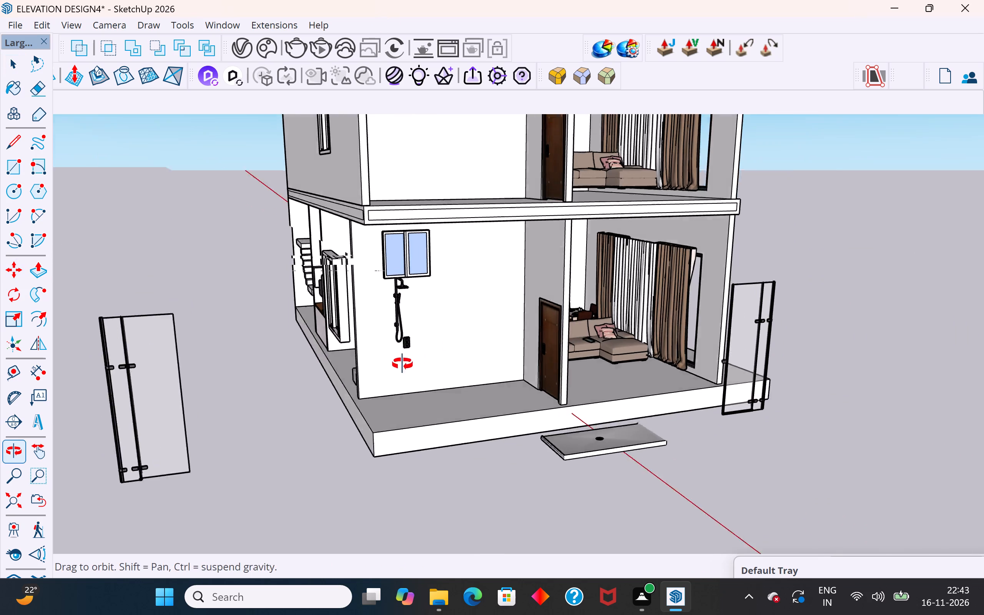
middle_click_drag(402, 364, 433, 391)
left_click(563, 502)
middle_click_drag(578, 533, 682, 508)
scroll(668, 491, "up", 2)
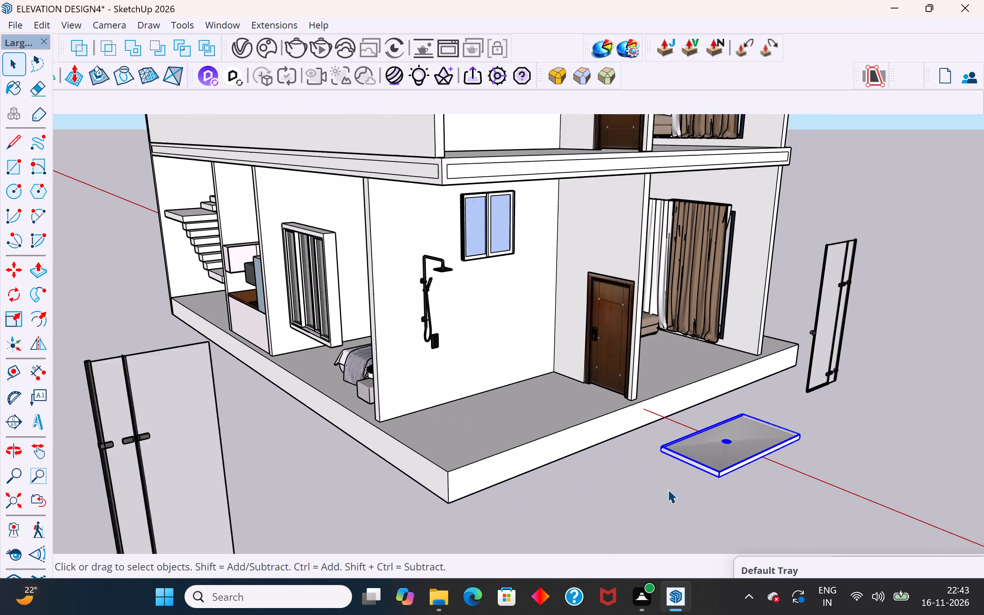
scroll(668, 489, "up", 2)
key("m")
scroll(661, 459, "up", 3)
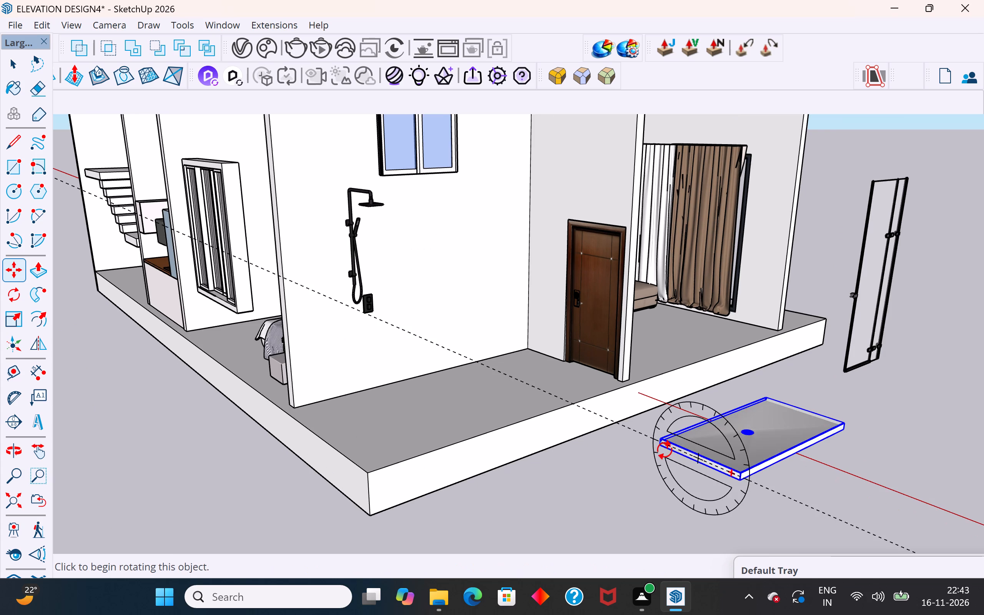
left_click(657, 449)
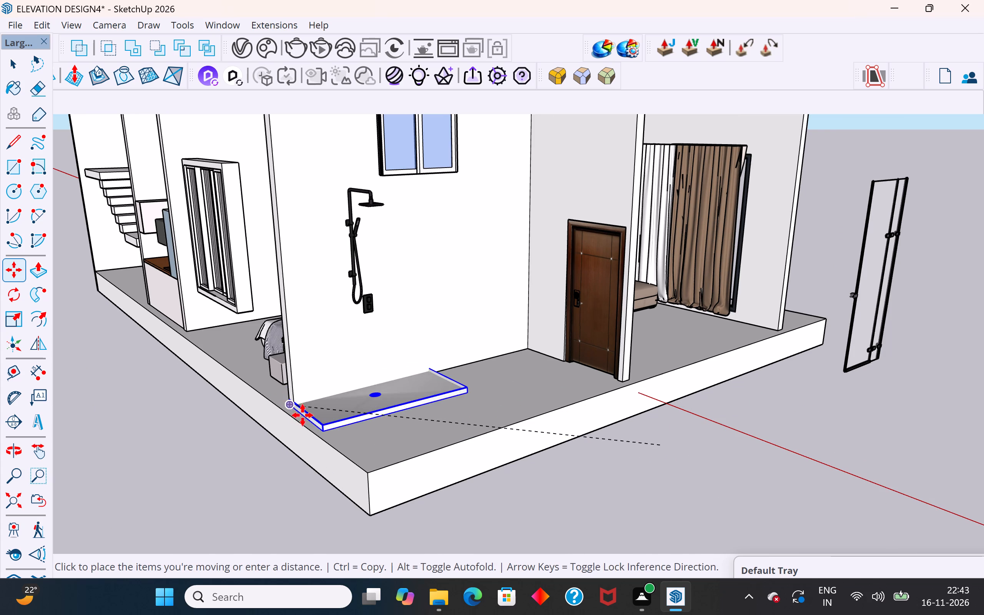
left_click(304, 416)
Move the shower tray by its bottom corner onto the floor-level end corner of the back wall.
middle_click_drag(312, 416, 484, 405)
scroll(531, 410, "up", 2)
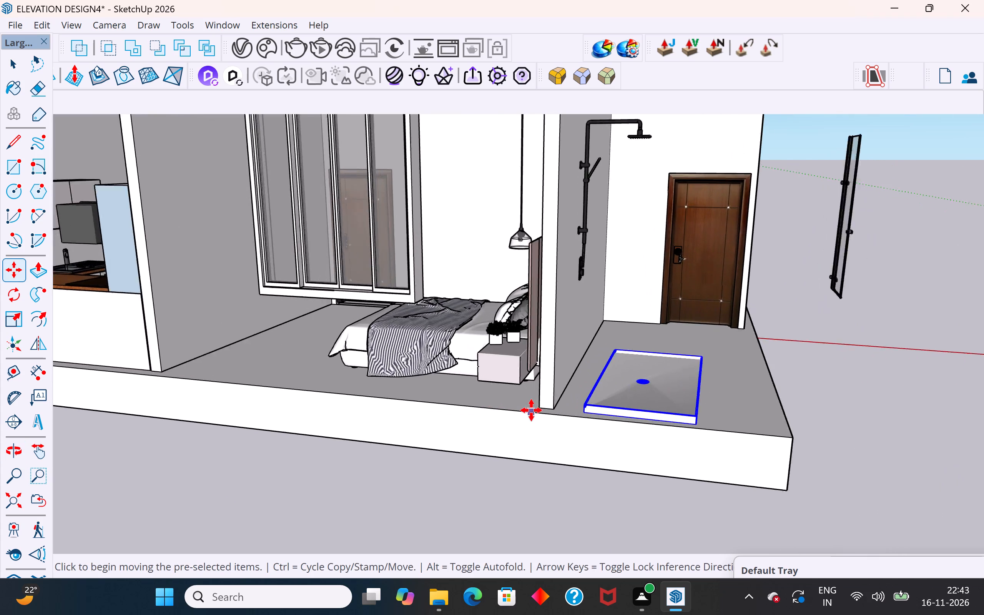
scroll(531, 410, "up", 7)
left_click(588, 411)
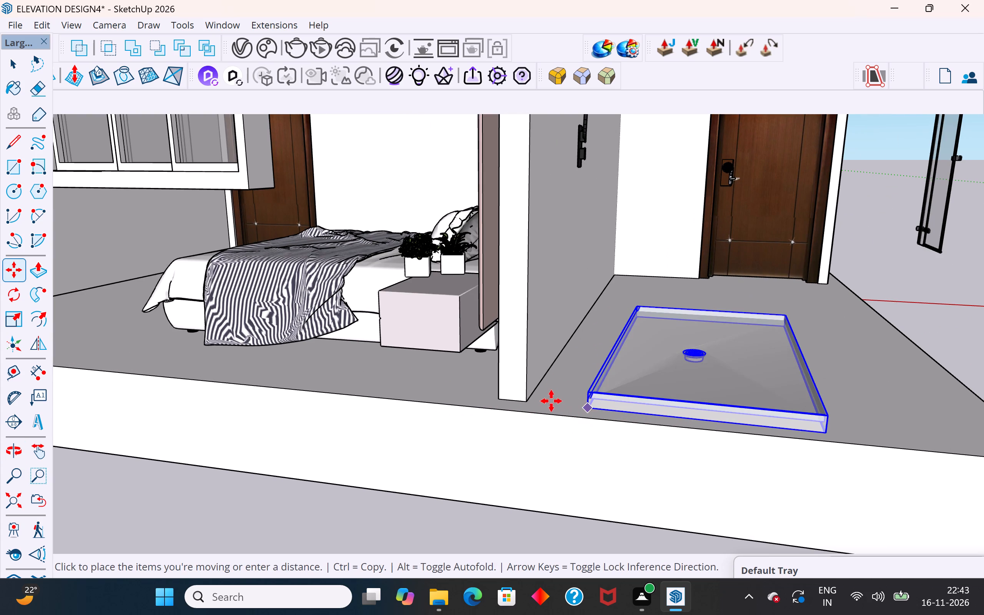
left_click(528, 402)
scroll(564, 394, "down", 4)
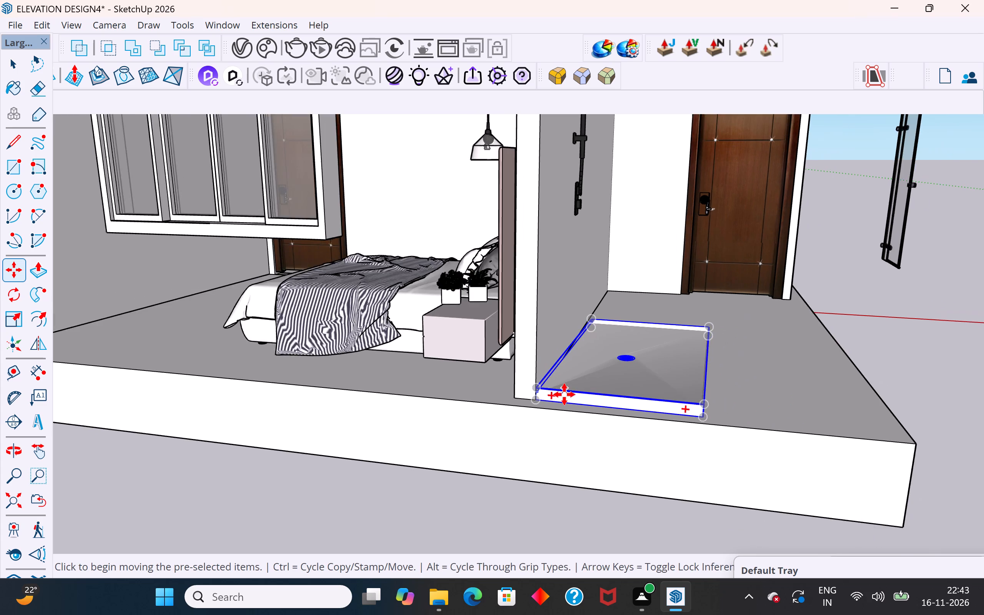
Slide the shower tray by its inner back corner along the green axis, parallel to the back wall, toward the door wall.
middle_click_drag(680, 371, 438, 433)
scroll(442, 424, "up", 1)
scroll(467, 333, "down", 4)
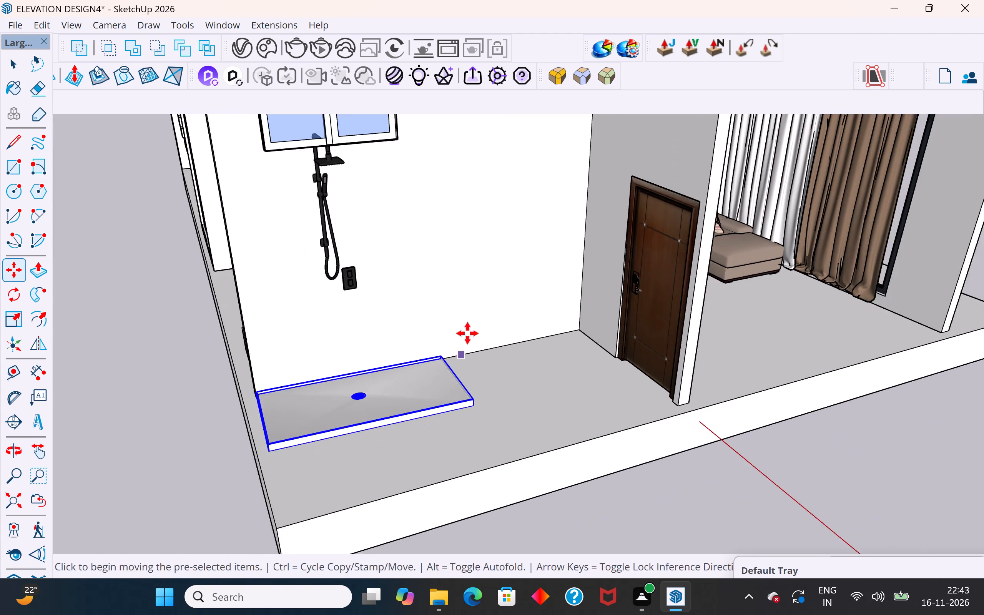
middle_click_drag(495, 357, 501, 379)
middle_click_drag(502, 377, 536, 341)
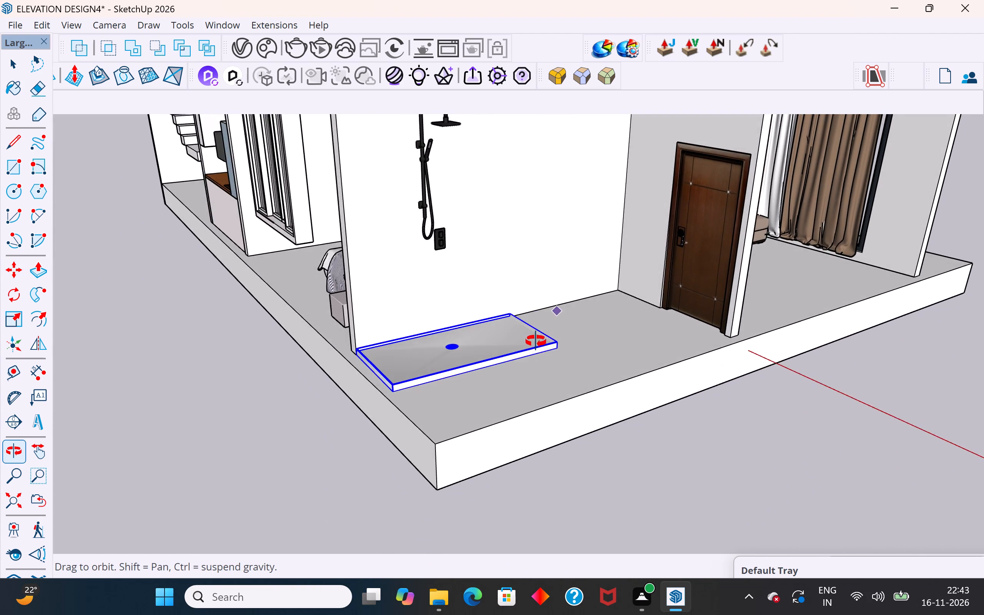
middle_click_drag(536, 341, 464, 369)
scroll(401, 364, "up", 13)
middle_click_drag(377, 364, 335, 361)
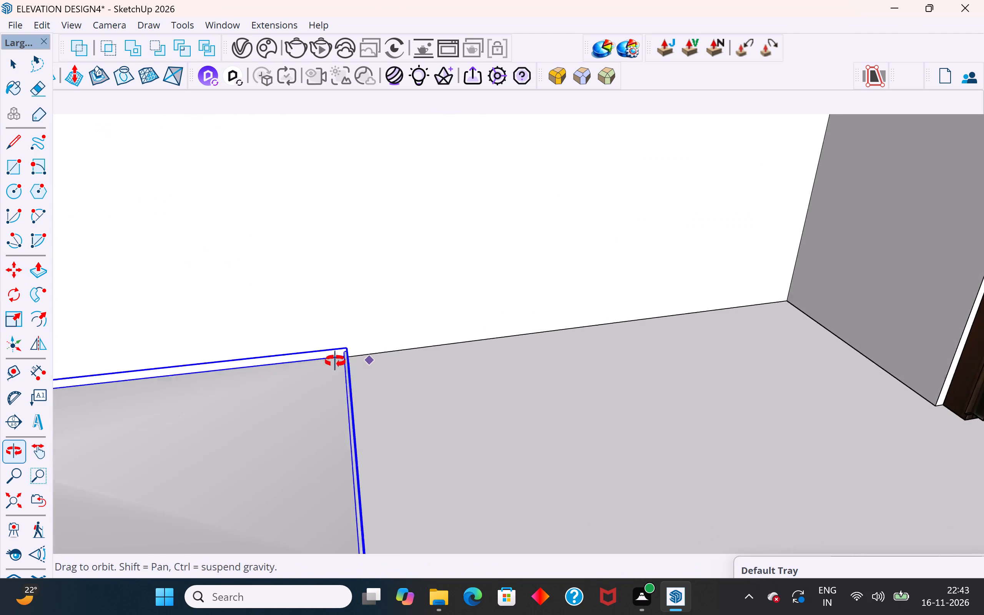
middle_click_drag(335, 361, 296, 355)
left_click(331, 341)
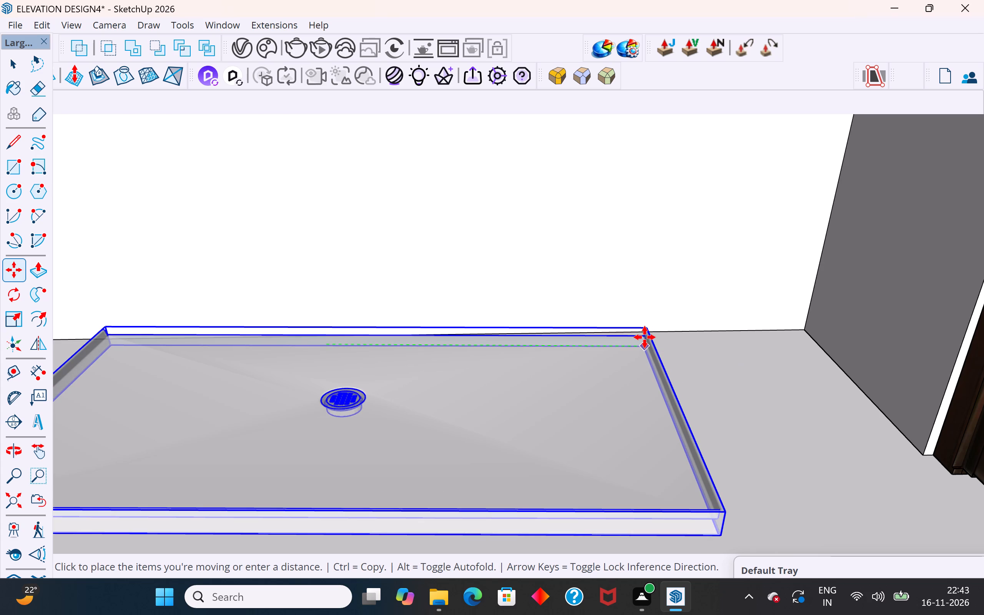
left_click(647, 343)
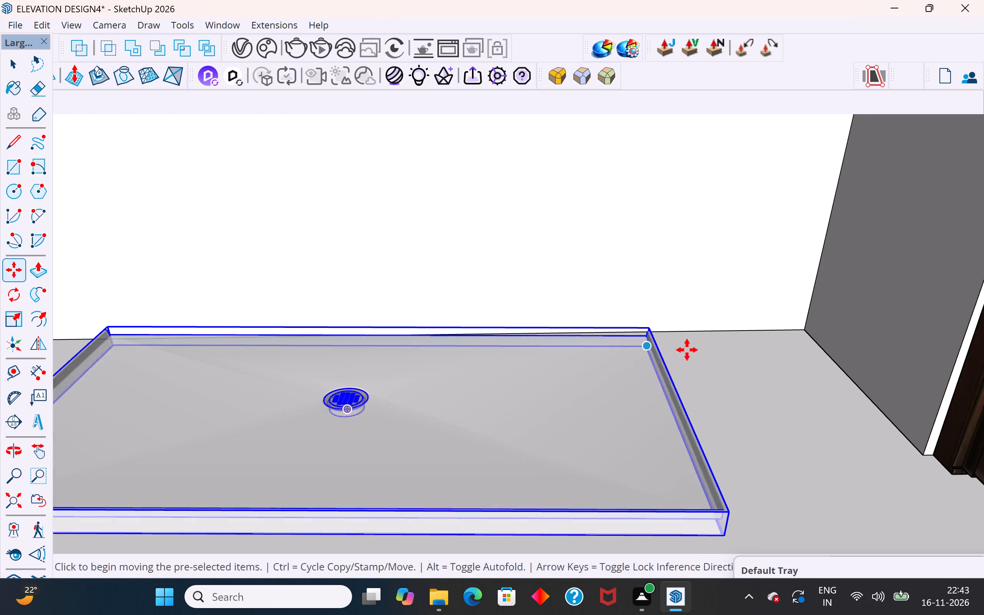
middle_click_drag(687, 350, 512, 397)
middle_click_drag(550, 394, 728, 387)
scroll(738, 385, "down", 4)
scroll(495, 397, "down", 7)
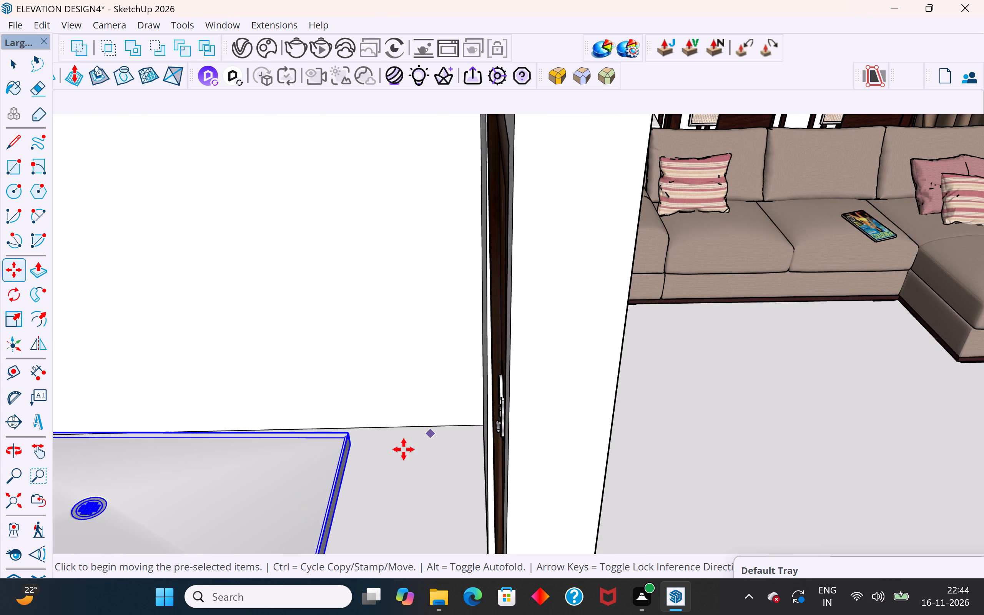
middle_click_drag(404, 449, 746, 359)
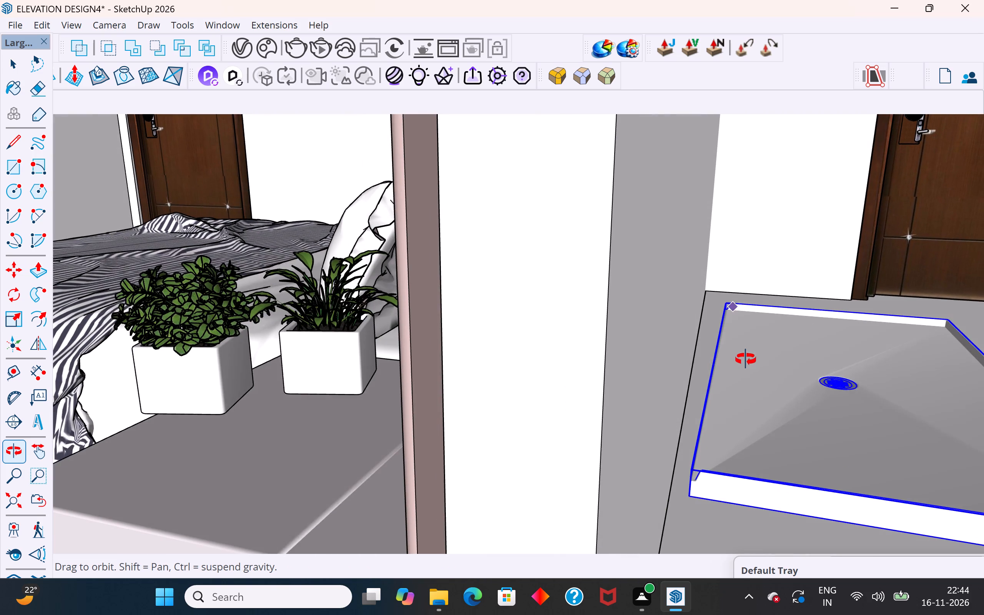
Move the shower tray by its bottom corner farthest from the door onto the back wall's floor edge.
middle_click_drag(746, 359, 745, 358)
scroll(663, 506, "up", 2)
left_click(693, 489)
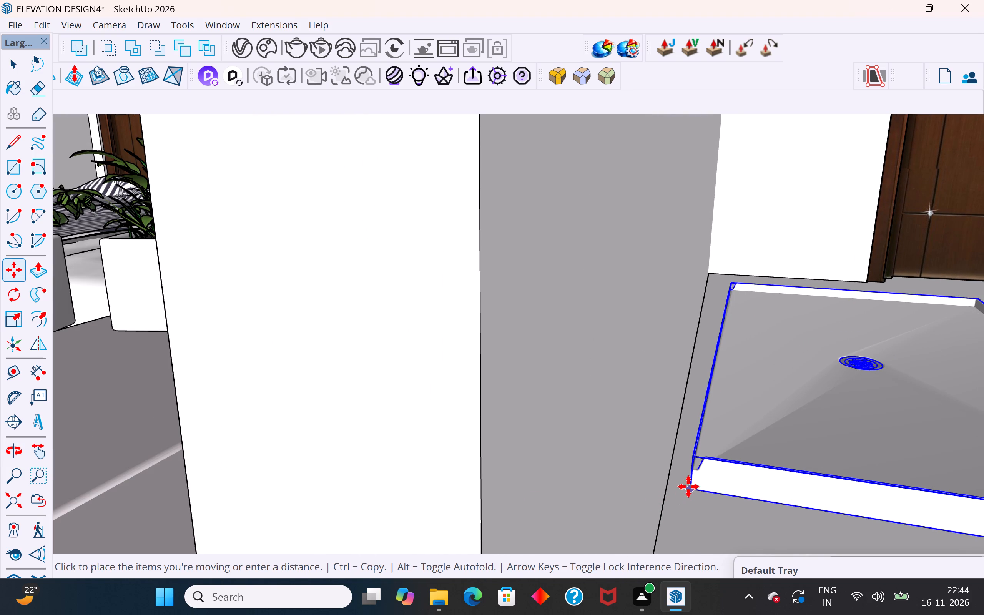
left_click(663, 477)
Rotate the shower tray on the floor about its bottom corner at the back wall, turning it closer to the wall's direction.
left_click(16, 294)
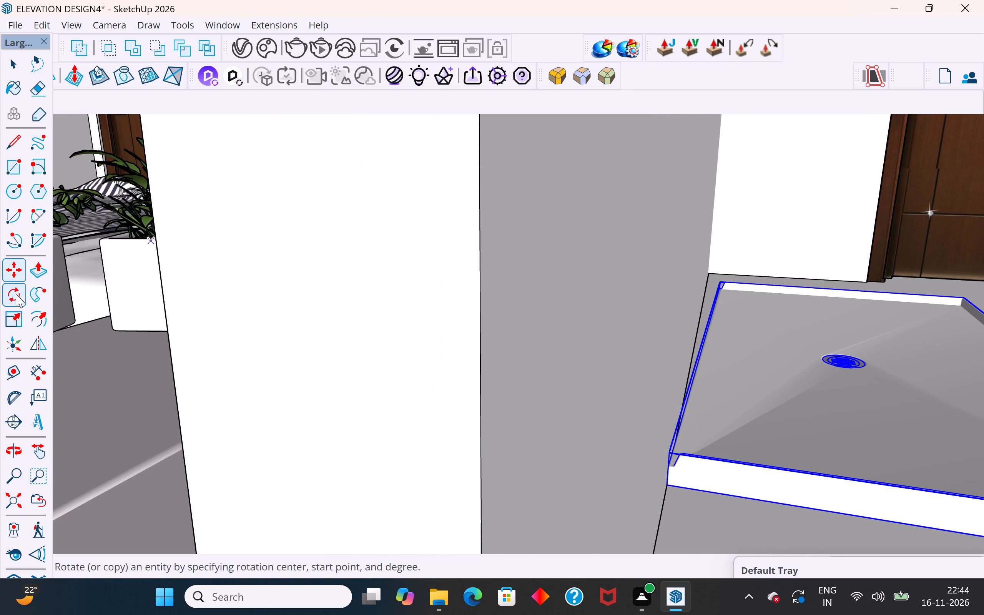
scroll(707, 179, "down", 6)
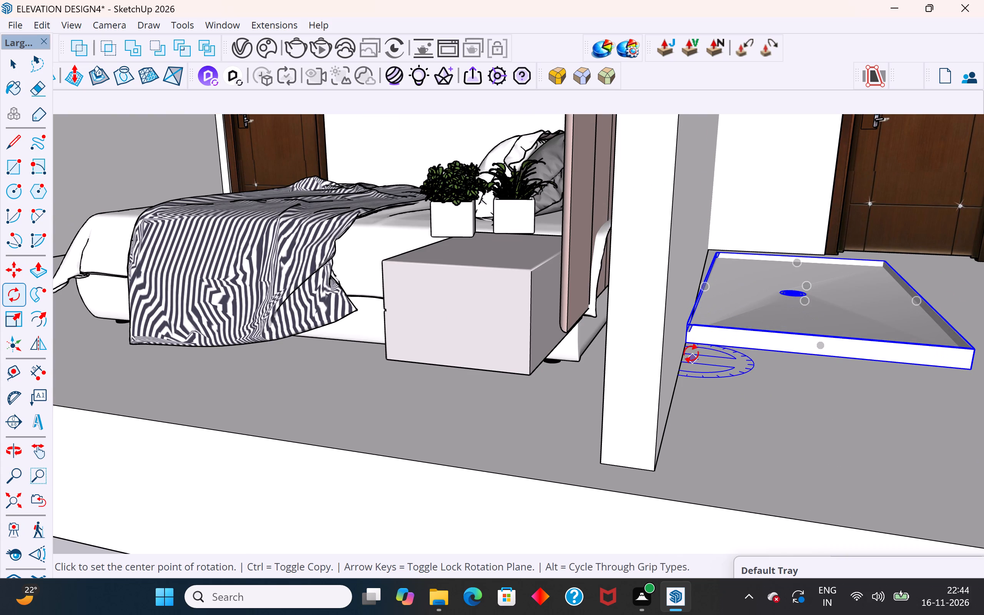
left_click(687, 348)
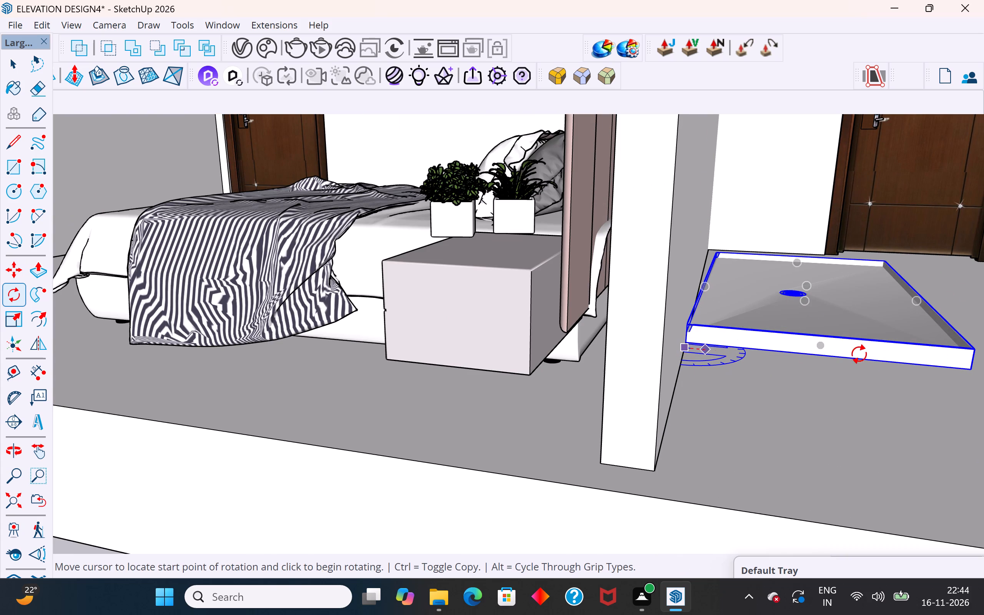
left_click(970, 369)
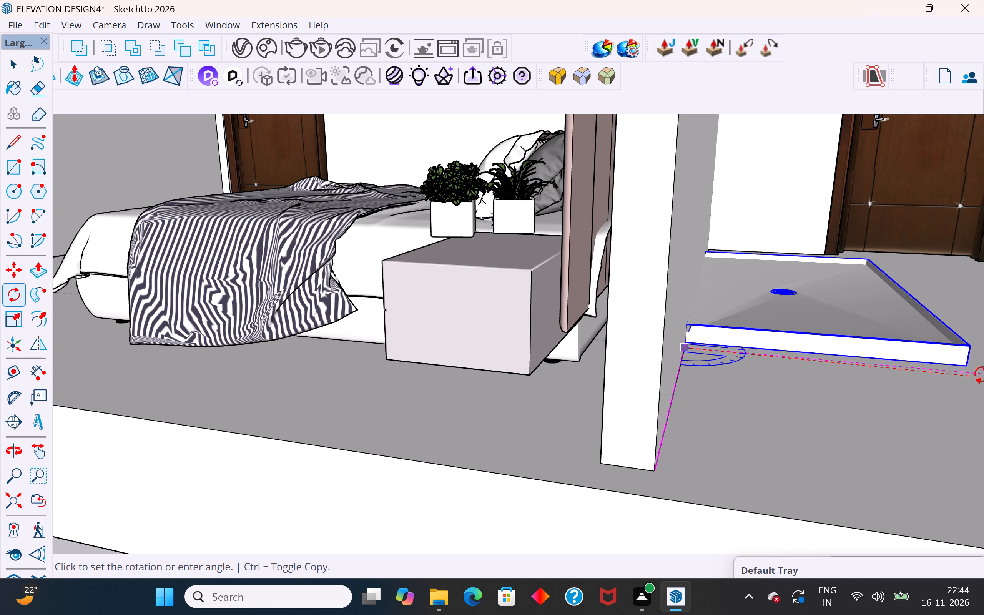
scroll(886, 361, "down", 8)
scroll(707, 274, "down", 3)
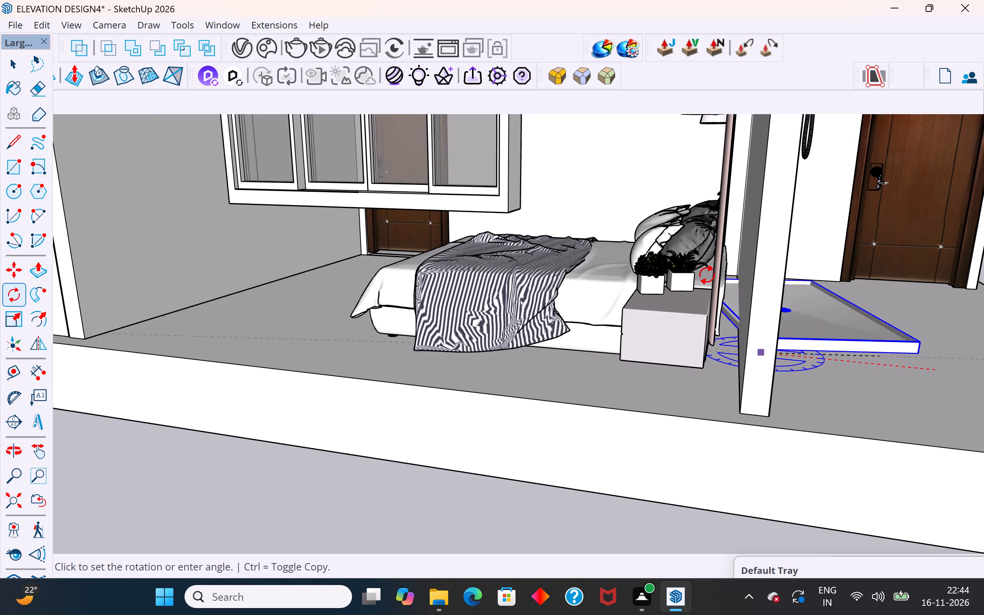
scroll(707, 274, "down", 10)
scroll(893, 334, "up", 4)
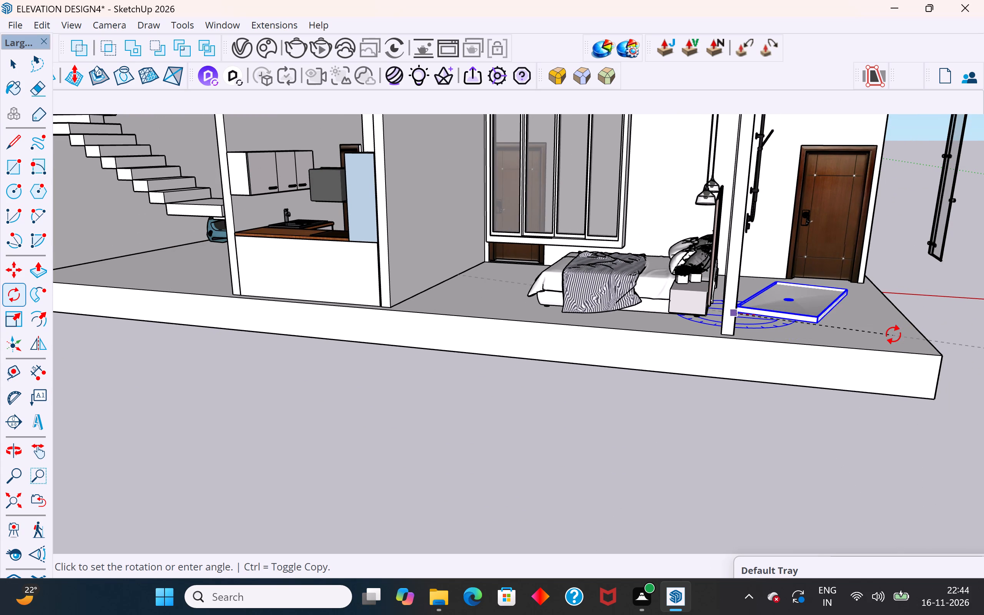
scroll(893, 334, "up", 4)
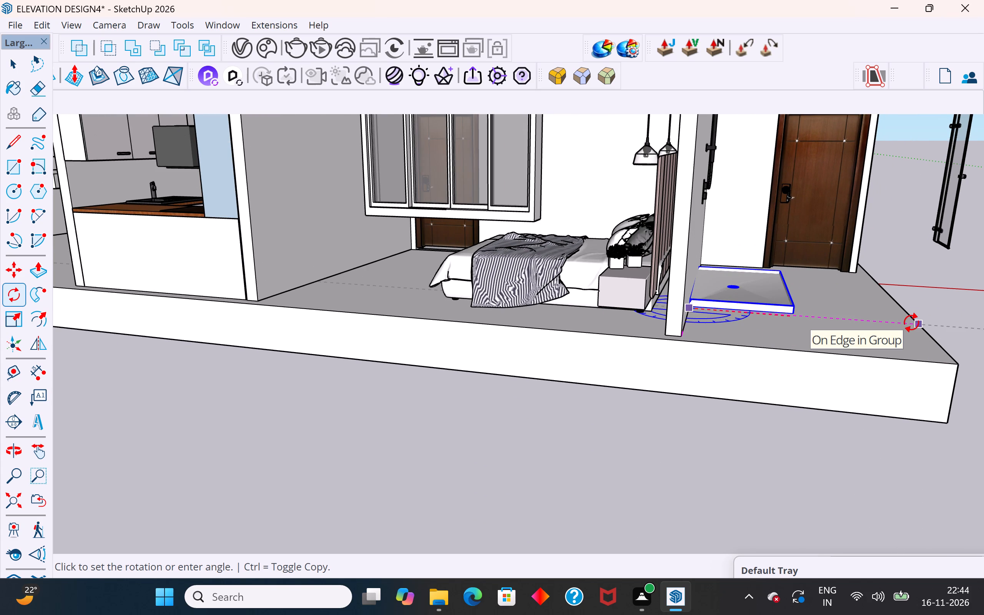
middle_click_drag(911, 322, 915, 344)
scroll(915, 343, "up", 1)
middle_click(915, 344)
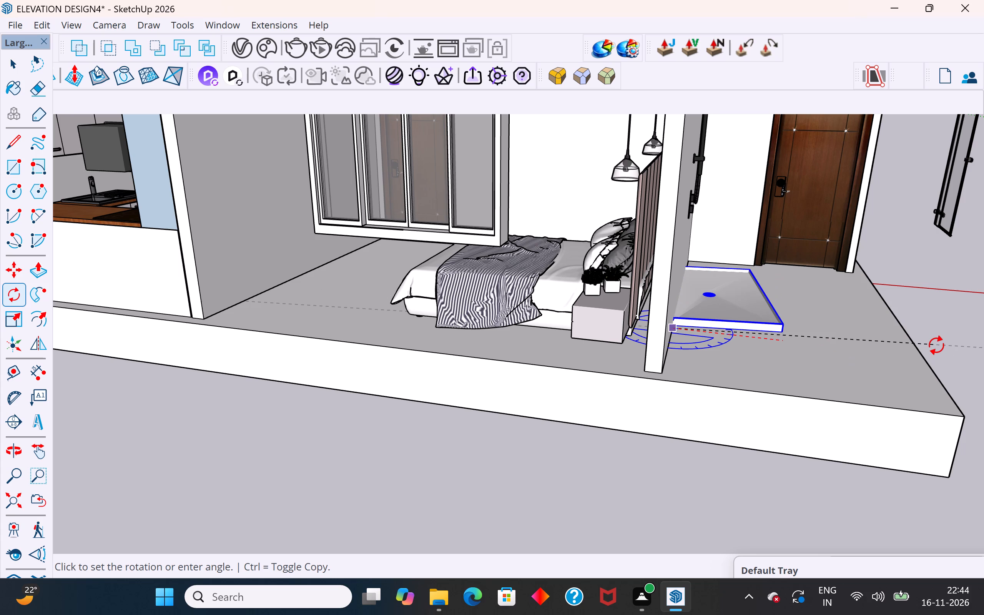
left_click(937, 346)
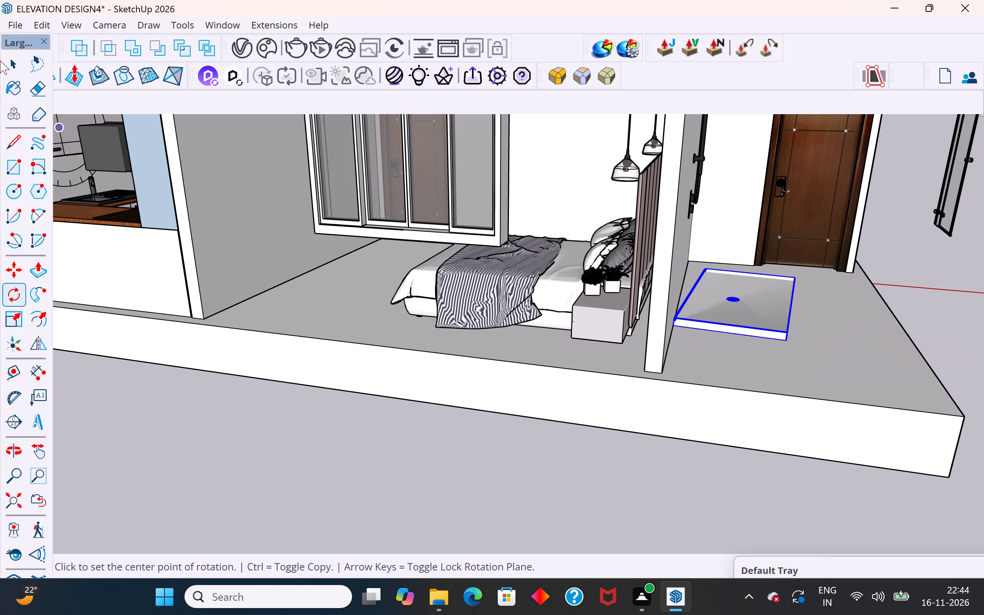
Rotate the shower tray about its outer bottom corner farthest from the door so its long side runs parallel to the back wall.
scroll(401, 298, "down", 5)
middle_click_drag(733, 299, 487, 317)
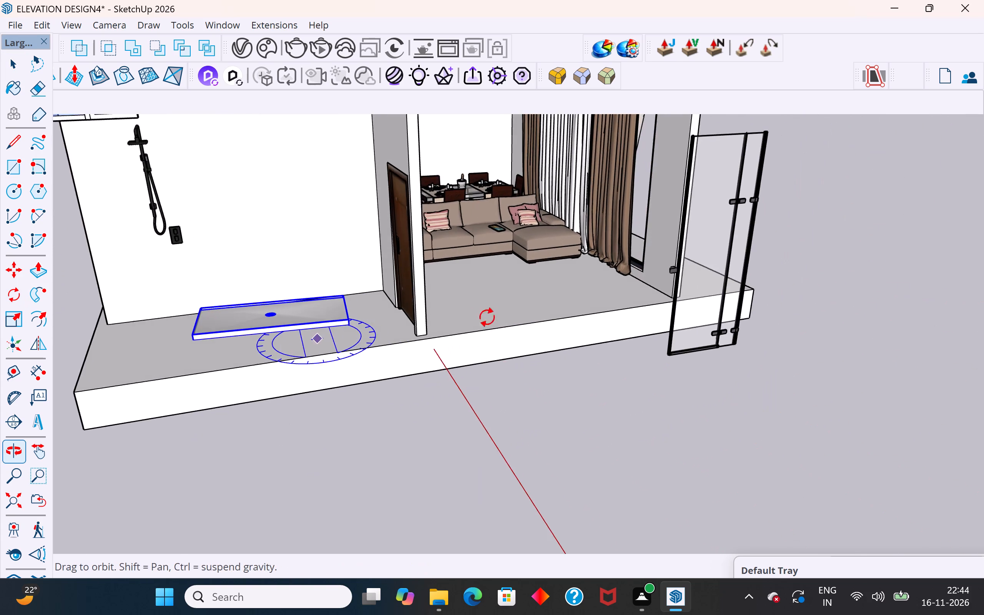
middle_click_drag(487, 317, 486, 317)
scroll(624, 323, "down", 4)
middle_click_drag(627, 303, 551, 397)
scroll(645, 287, "down", 5)
middle_click_drag(647, 311, 638, 343)
scroll(638, 343, "down", 3)
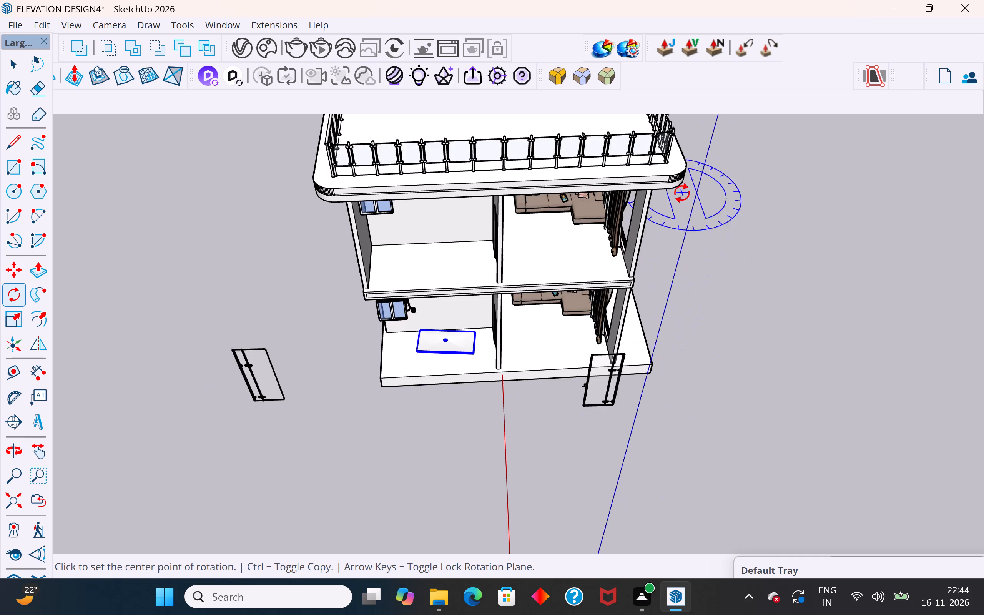
scroll(682, 193, "down", 2)
scroll(560, 340, "up", 20)
scroll(560, 340, "up", 7)
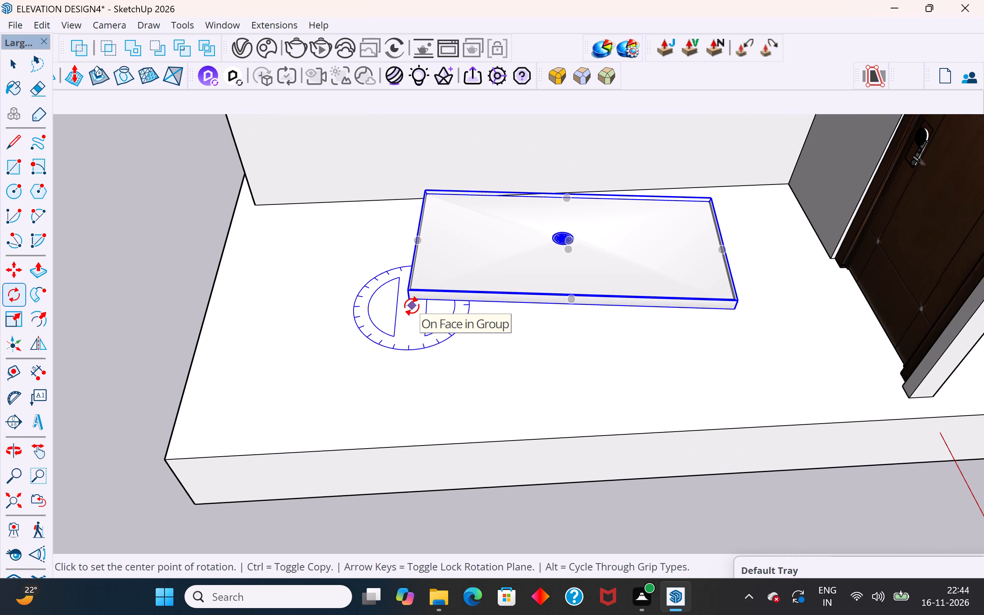
left_click(412, 305)
left_click(739, 315)
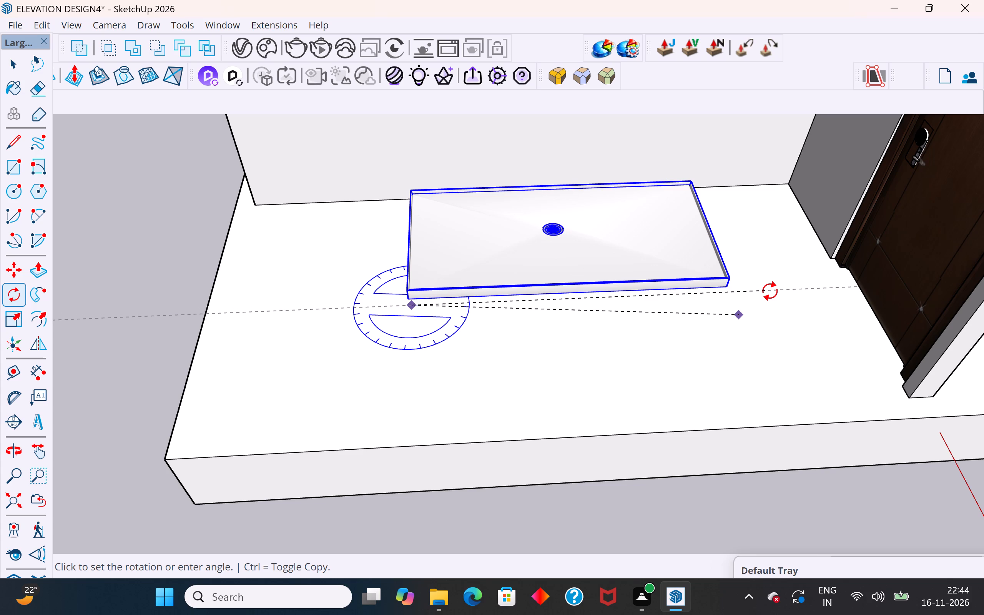
left_click(771, 291)
left_click(12, 57)
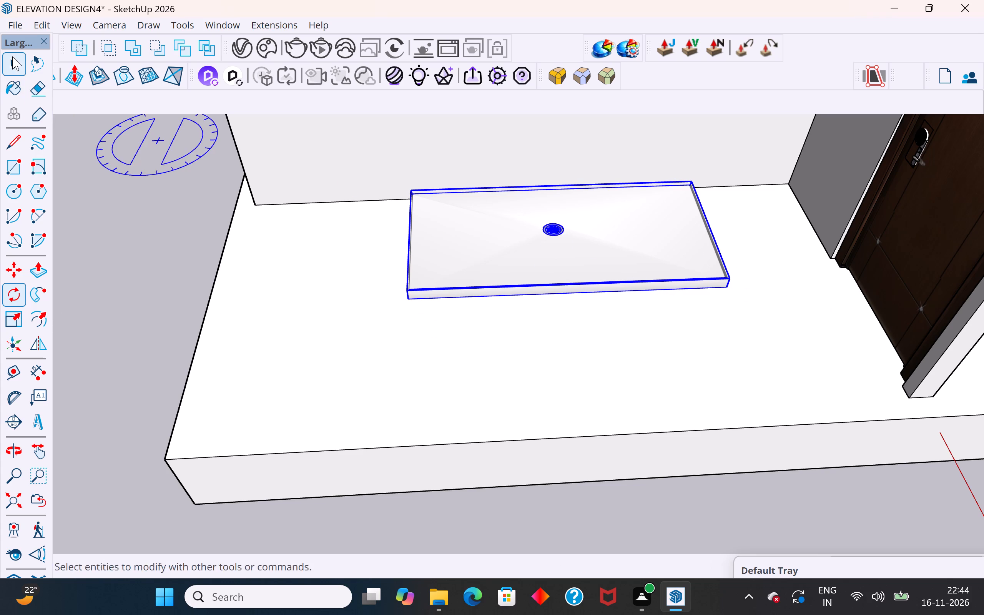
left_click(110, 219)
Move the shower tray by its inner bottom corner into the floor corner where the back wall meets the door wall.
middle_click_drag(462, 300, 720, 212)
scroll(417, 306, "up", 3)
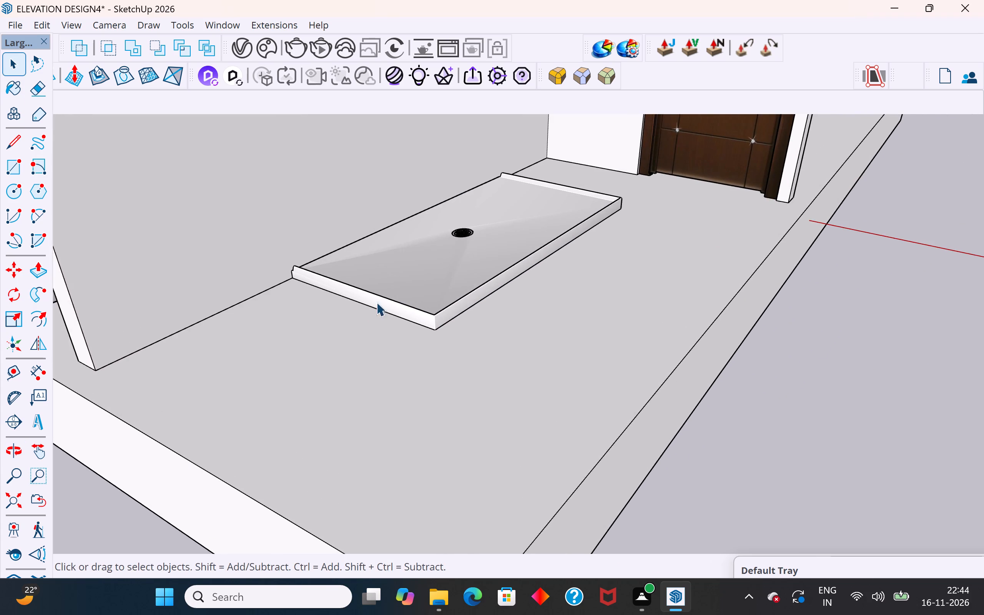
left_click(364, 306)
scroll(364, 306, "up", 3)
middle_click_drag(359, 330, 231, 334)
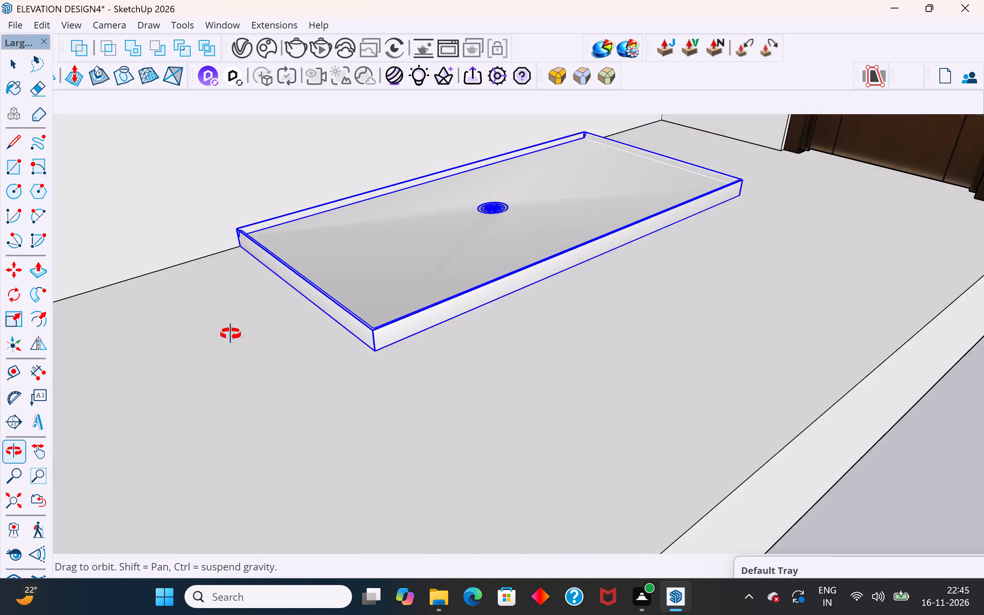
middle_click_drag(231, 334, 226, 333)
scroll(226, 333, "down", 10)
middle_click_drag(427, 249, 272, 266)
scroll(375, 232, "up", 5)
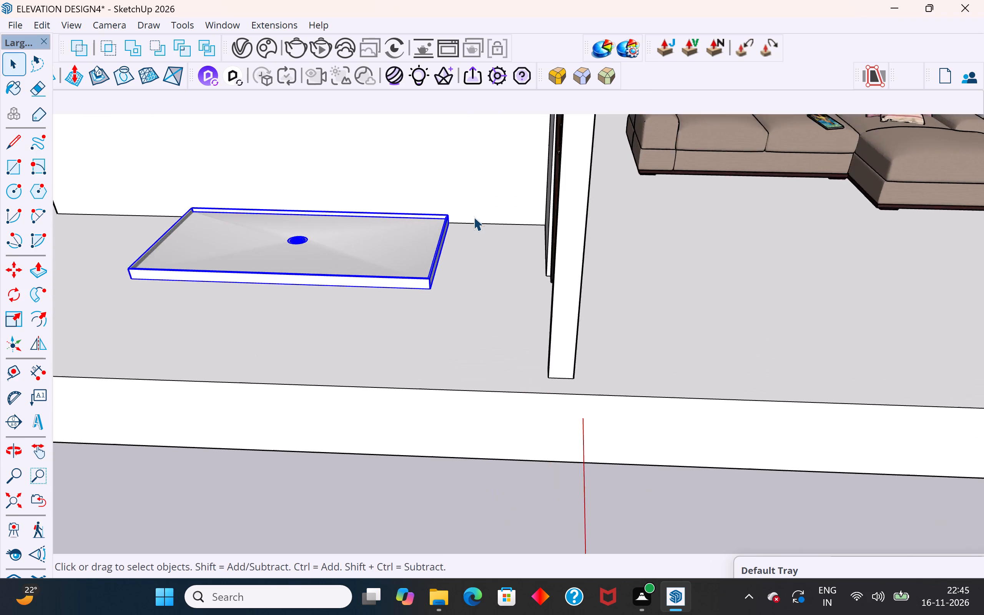
scroll(474, 217, "up", 6)
key("m")
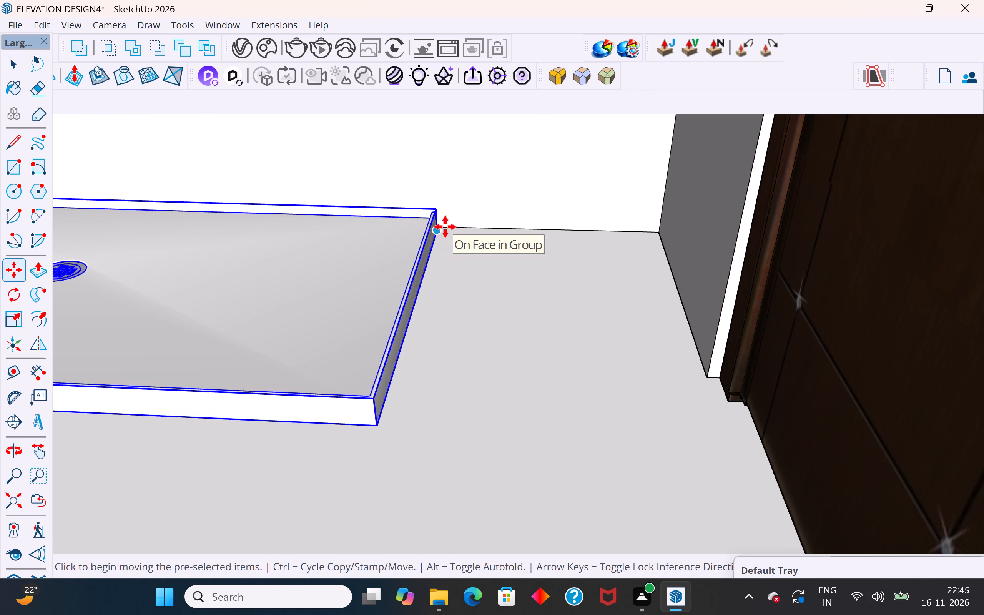
left_click(445, 227)
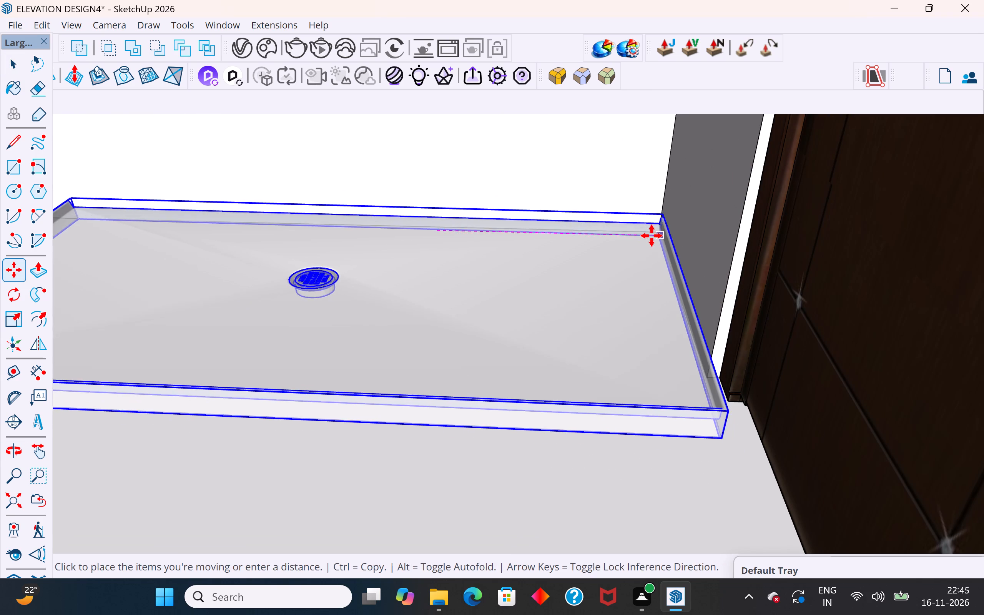
left_click(658, 232)
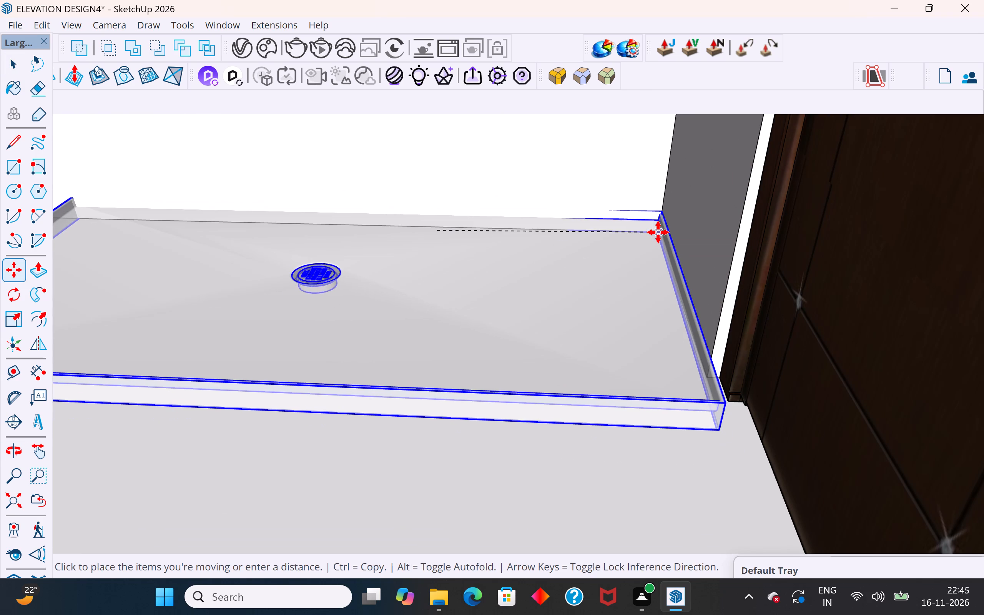
Rotate the shower tray slightly about its inner corner at the door wall to line its long side up with the back wall's floor edge.
scroll(652, 299, "down", 5)
middle_click_drag(647, 300, 919, 253)
middle_click_drag(432, 370, 493, 383)
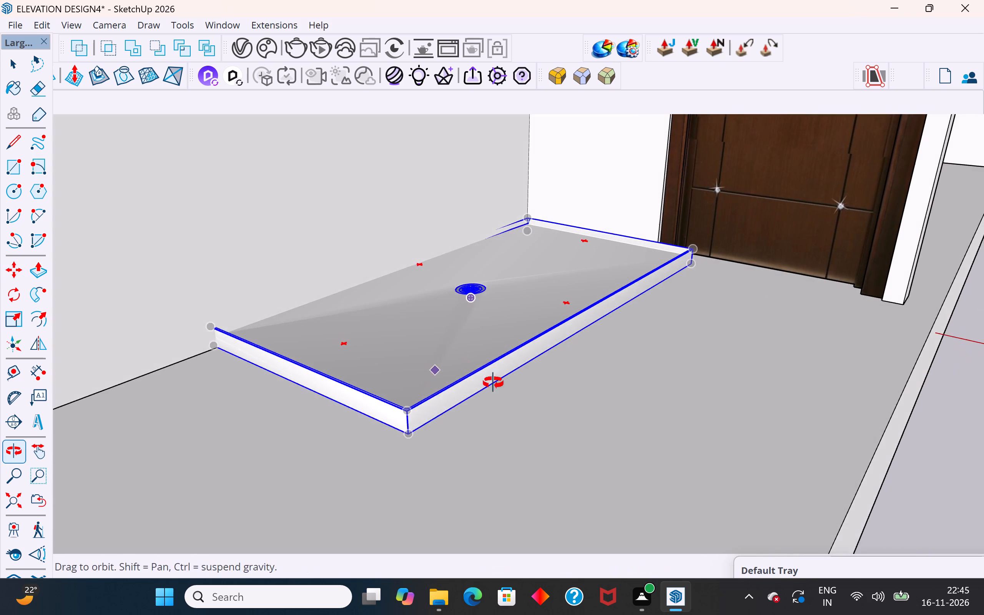
middle_click_drag(493, 383, 495, 384)
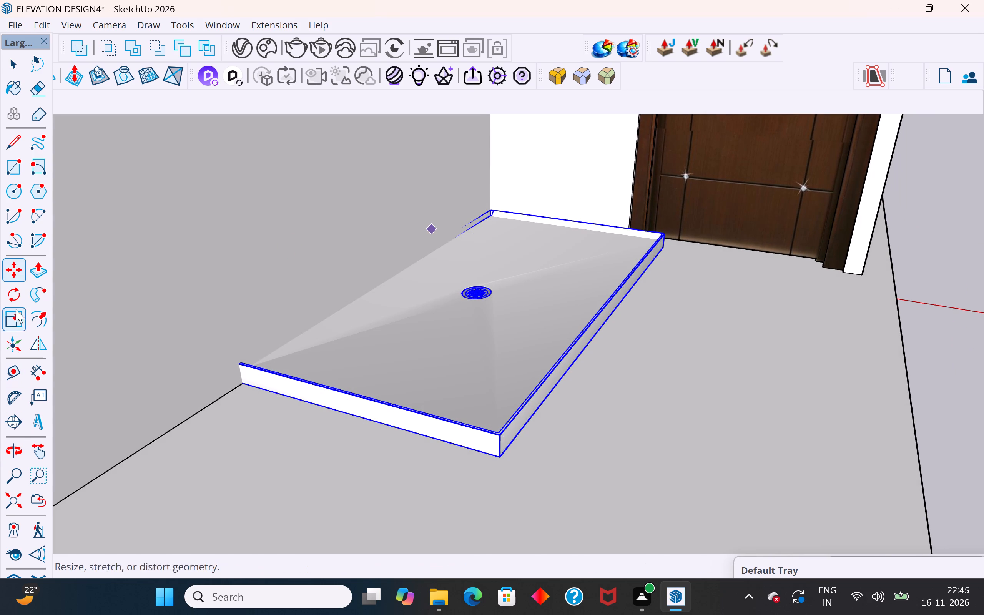
left_click(16, 291)
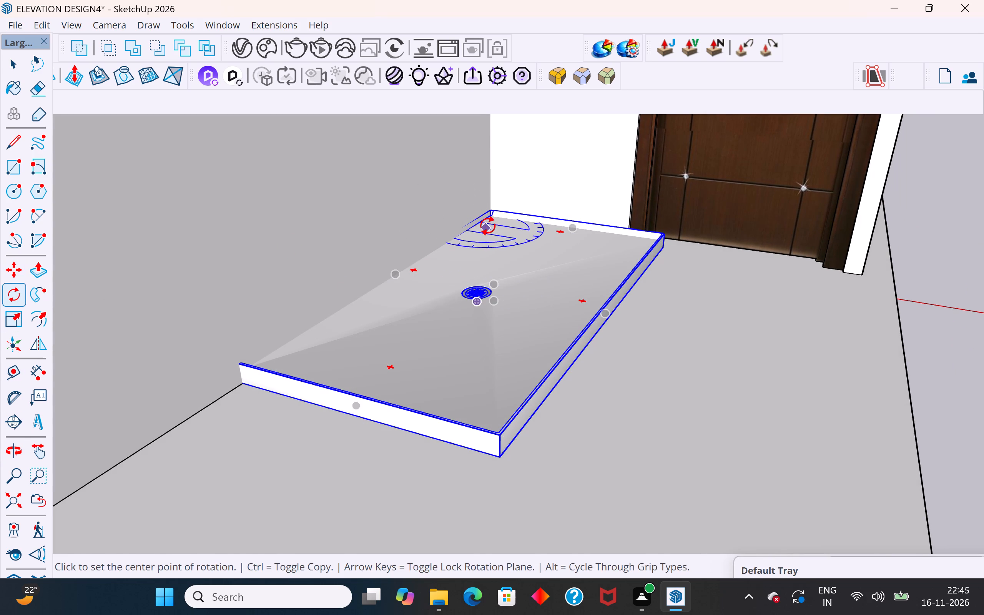
left_click(492, 218)
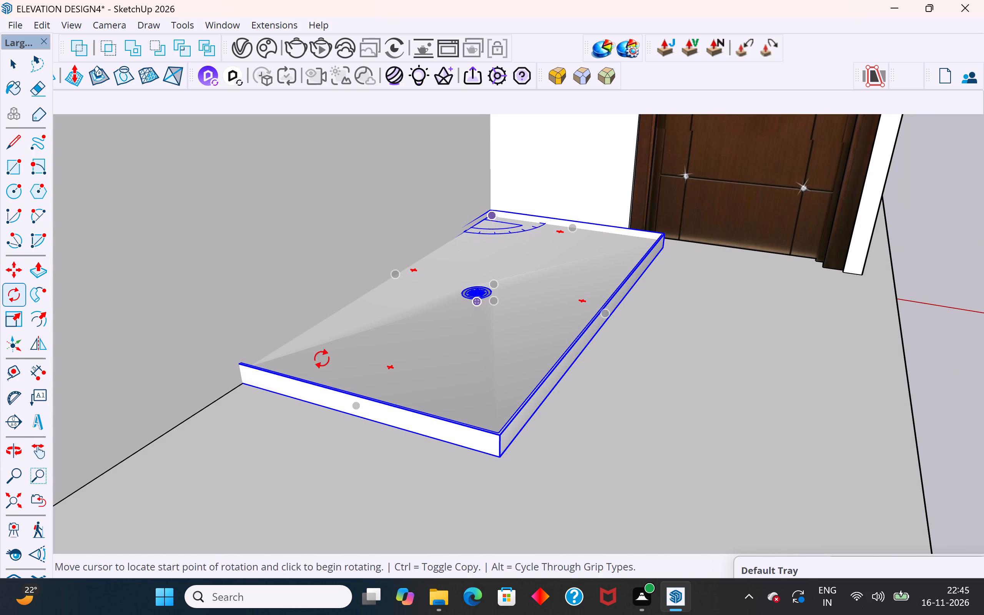
left_click(226, 389)
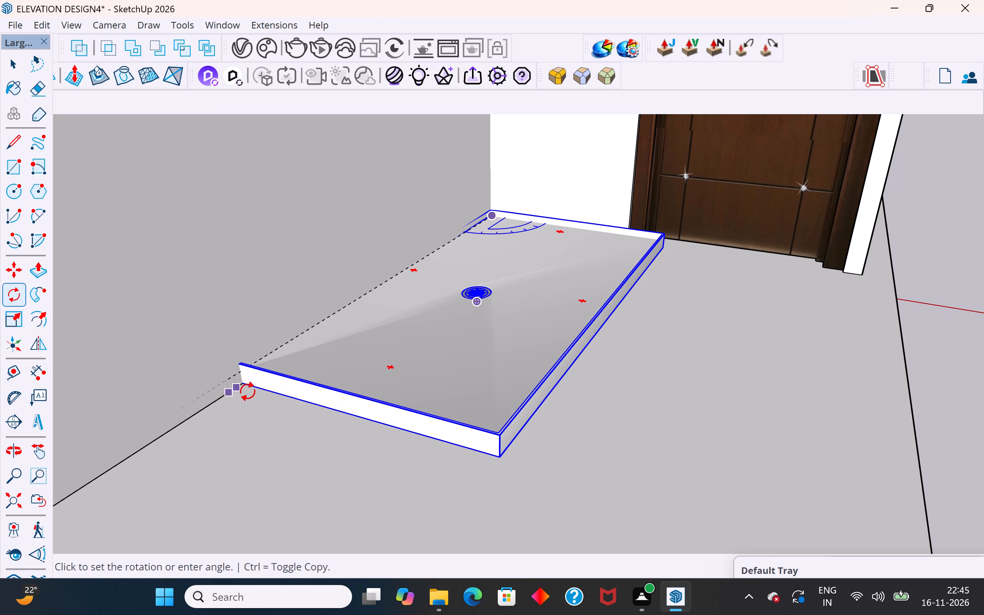
left_click(246, 378)
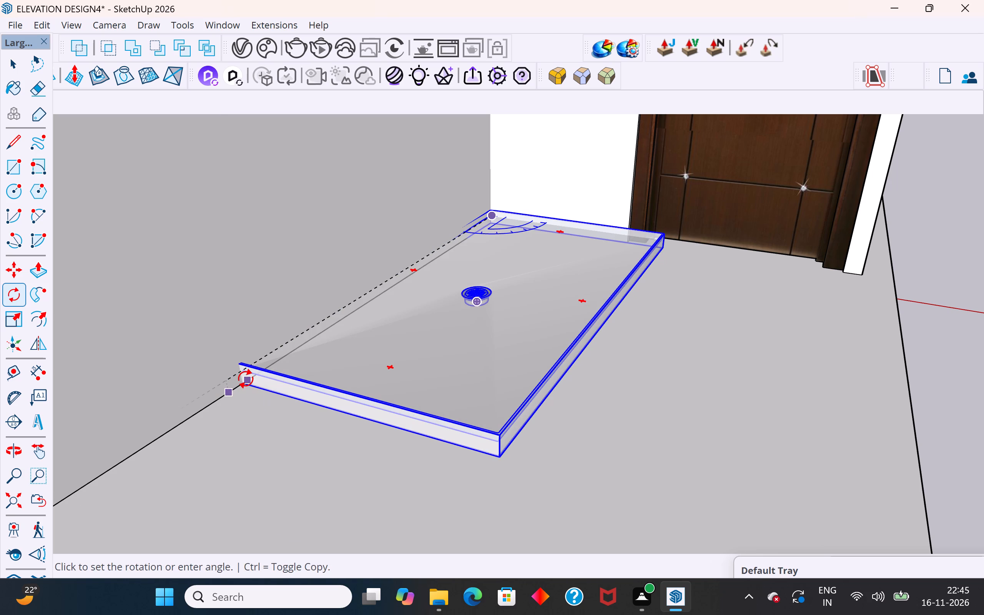
left_click(11, 69)
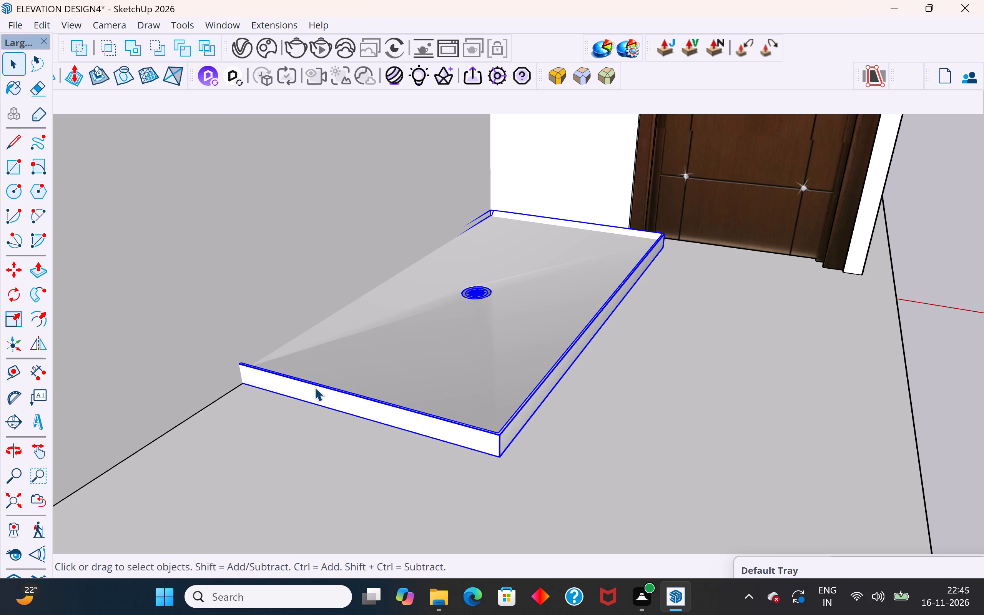
scroll(314, 387, "down", 12)
left_click(667, 455)
Examine how the shower tray sits relative to the back wall, shower fixture and door, and where the loose glass panels stand.
middle_click_drag(656, 426, 687, 433)
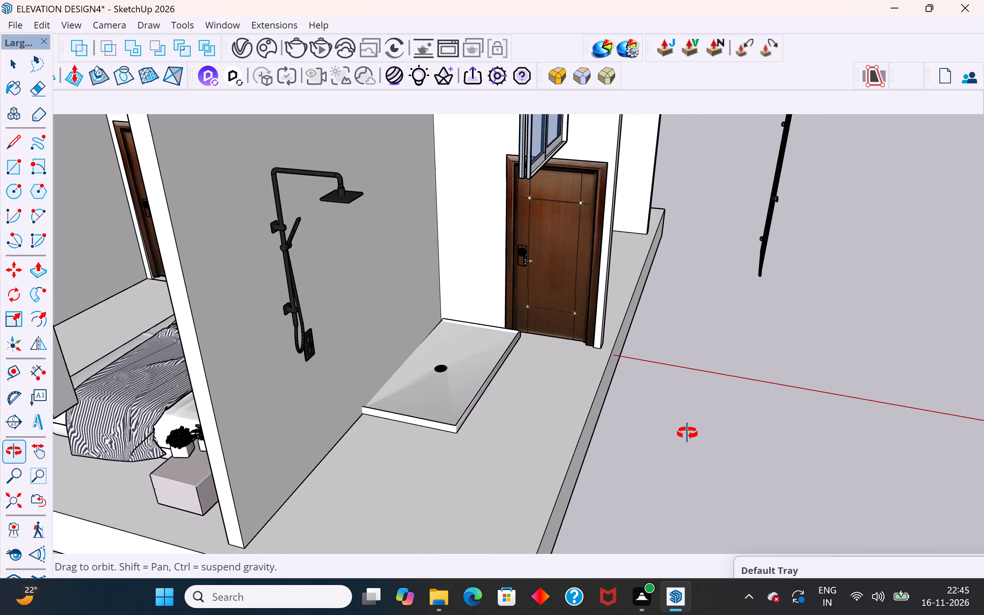
middle_click_drag(687, 433, 677, 416)
scroll(687, 331, "down", 5)
middle_click_drag(685, 329, 572, 379)
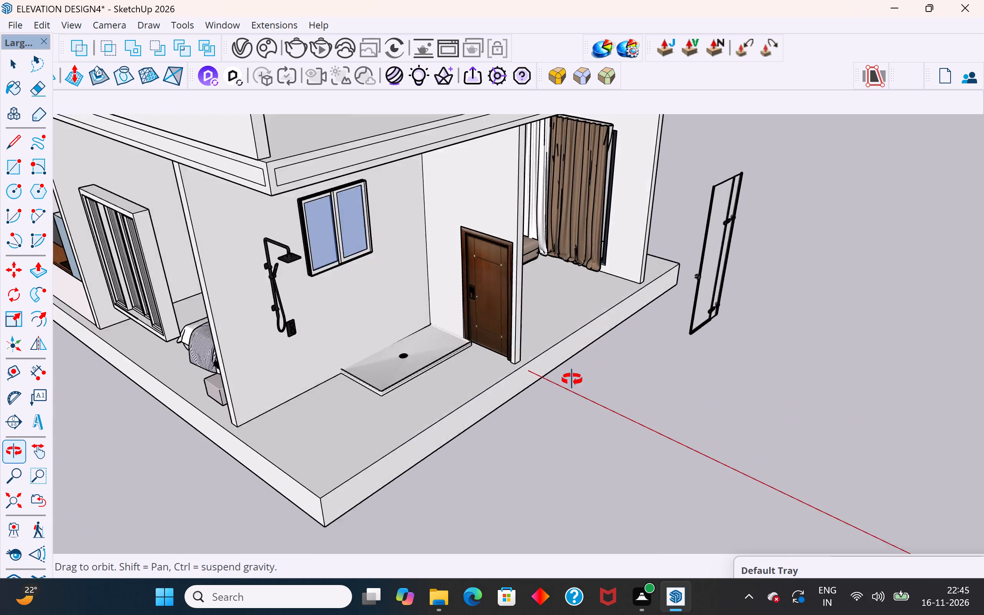
middle_click_drag(572, 379, 482, 343)
scroll(379, 331, "up", 3)
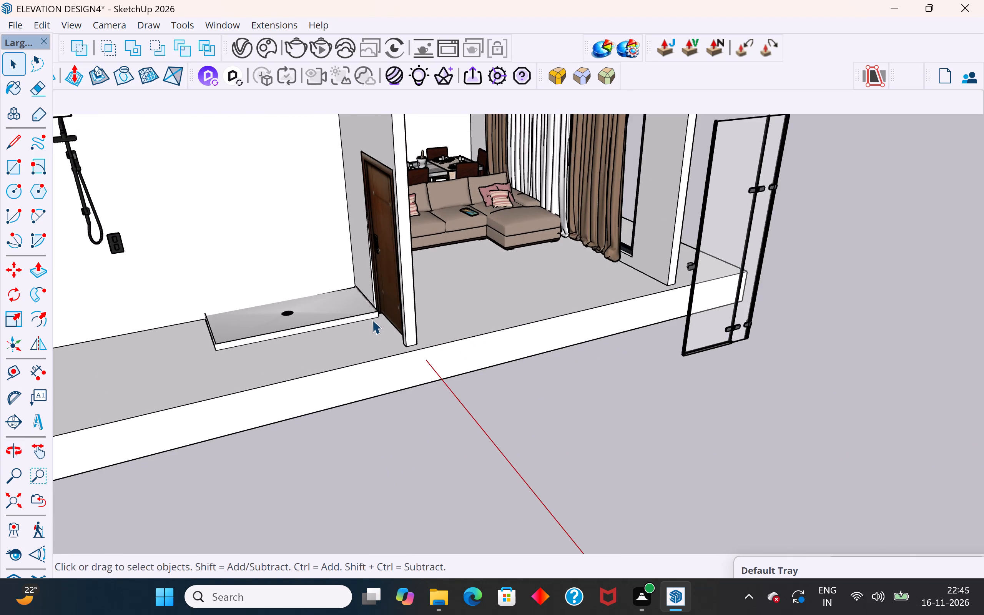
middle_click_drag(373, 318, 439, 311)
scroll(439, 311, "down", 4)
middle_click_drag(431, 313, 332, 323)
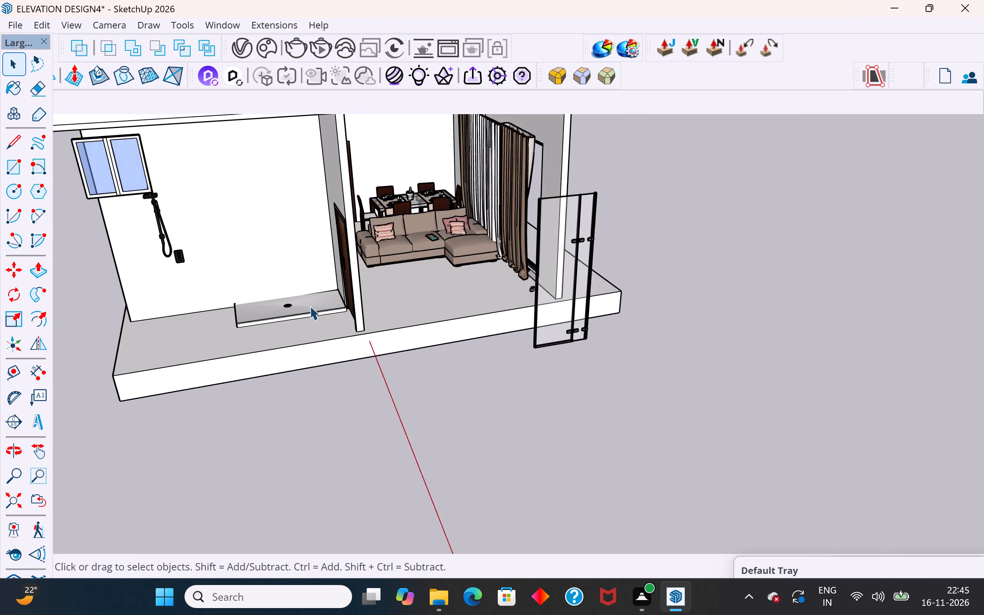
scroll(299, 295, "up", 4)
middle_click_drag(414, 316, 578, 316)
scroll(465, 394, "down", 5)
middle_click_drag(430, 268, 430, 244)
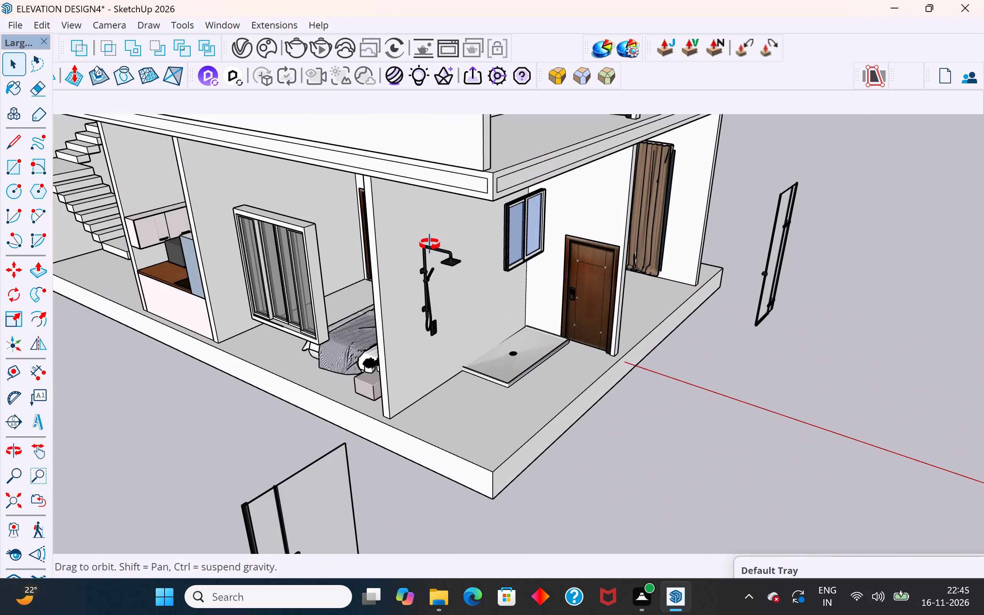
middle_click_drag(430, 244, 428, 226)
left_click(567, 264)
scroll(567, 264, "up", 8)
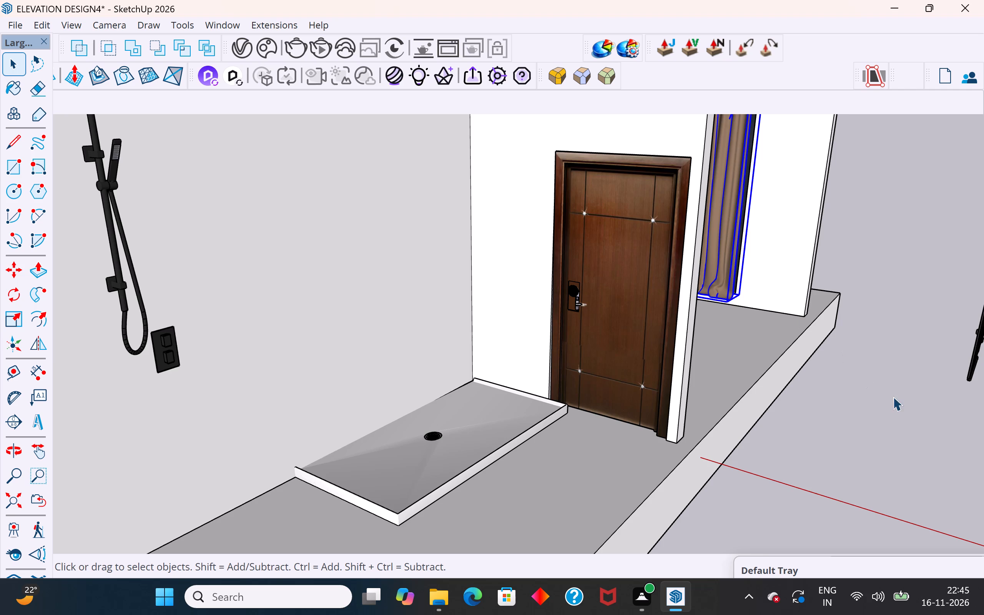
left_click(893, 397)
scroll(619, 312, "up", 19)
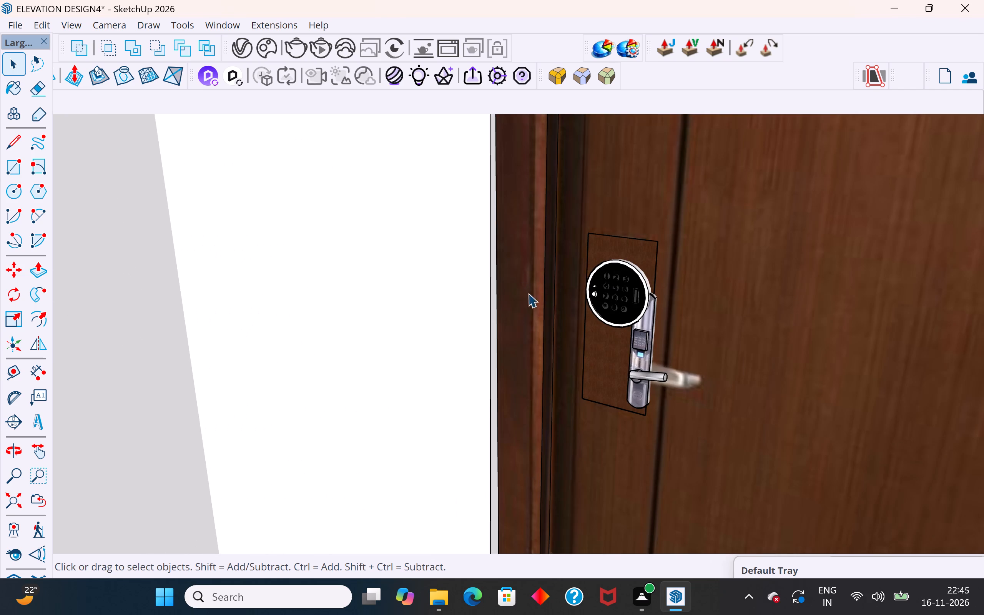
Scale the ground-floor door narrower from its shower-side edge so its frame stands clear of the shower tray.
left_click(563, 303)
scroll(545, 308, "down", 3)
key("s")
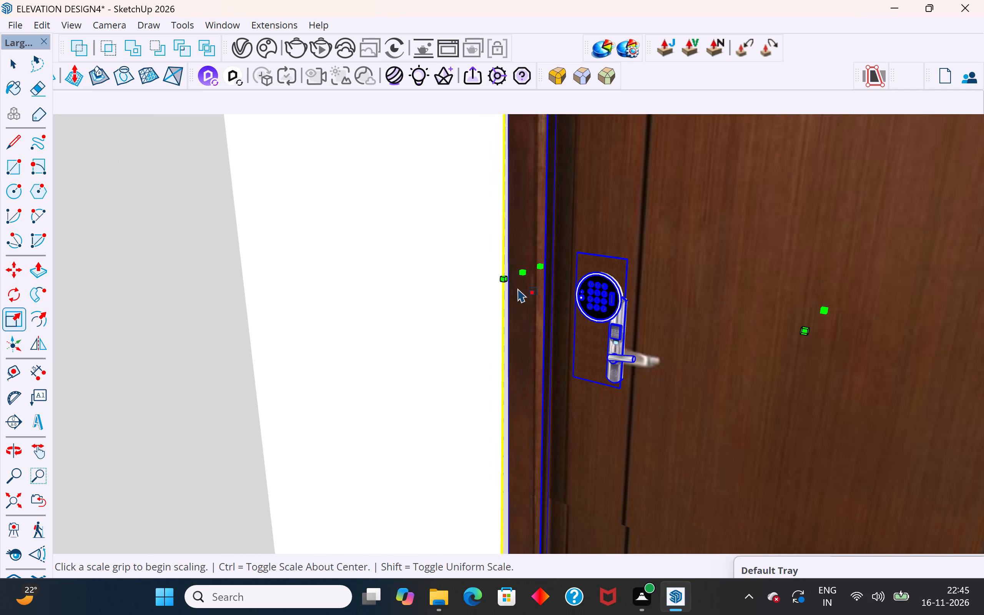
left_click(524, 271)
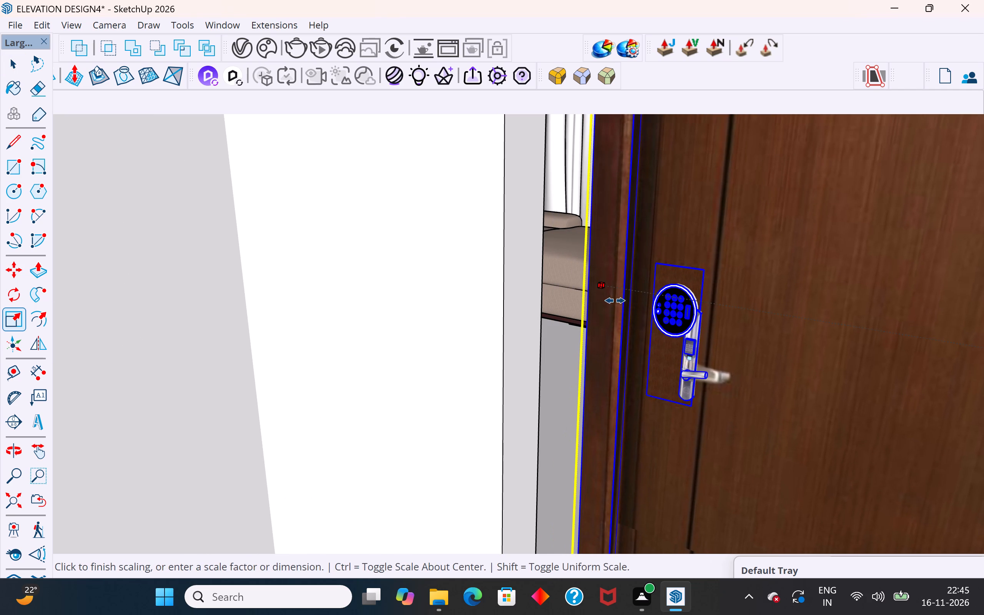
left_click(615, 301)
left_click(17, 68)
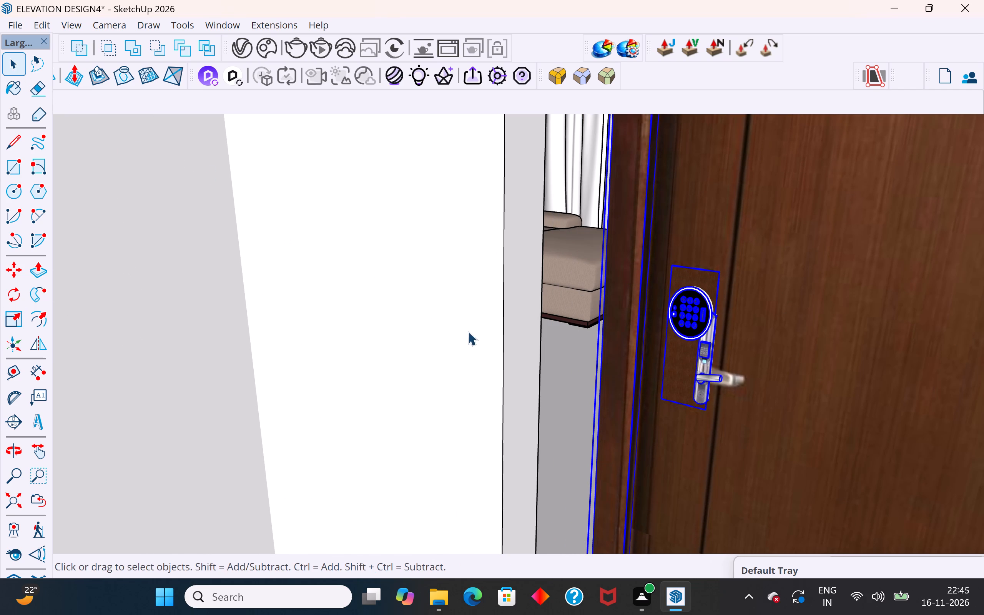
Push/pull the wall's opening face beside the shower tray out to the narrowed door's frame to close the gap.
left_click(527, 329)
left_click(537, 318)
double_click(519, 322)
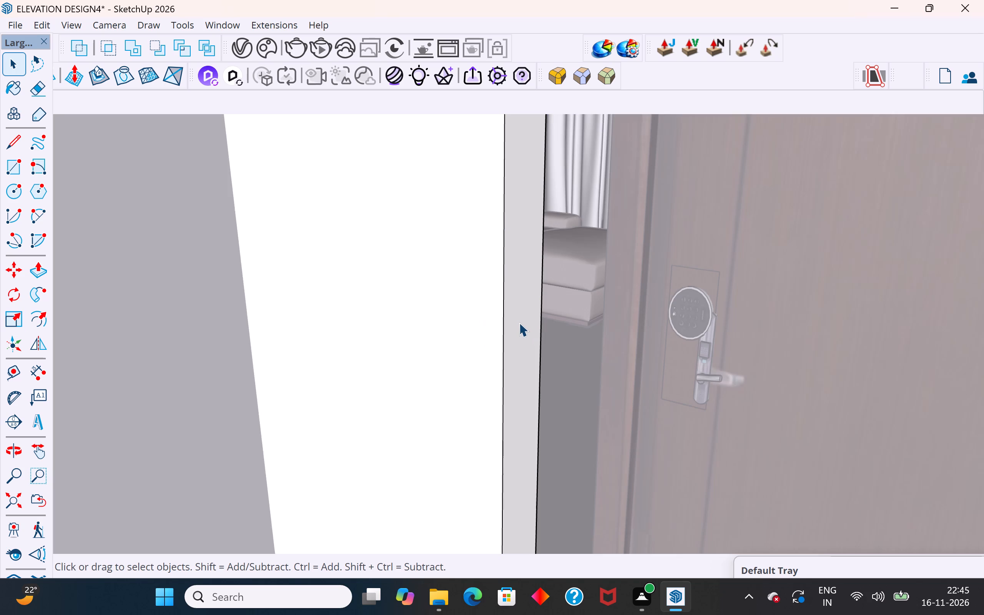
left_click(519, 322)
left_click(519, 322)
left_click(41, 261)
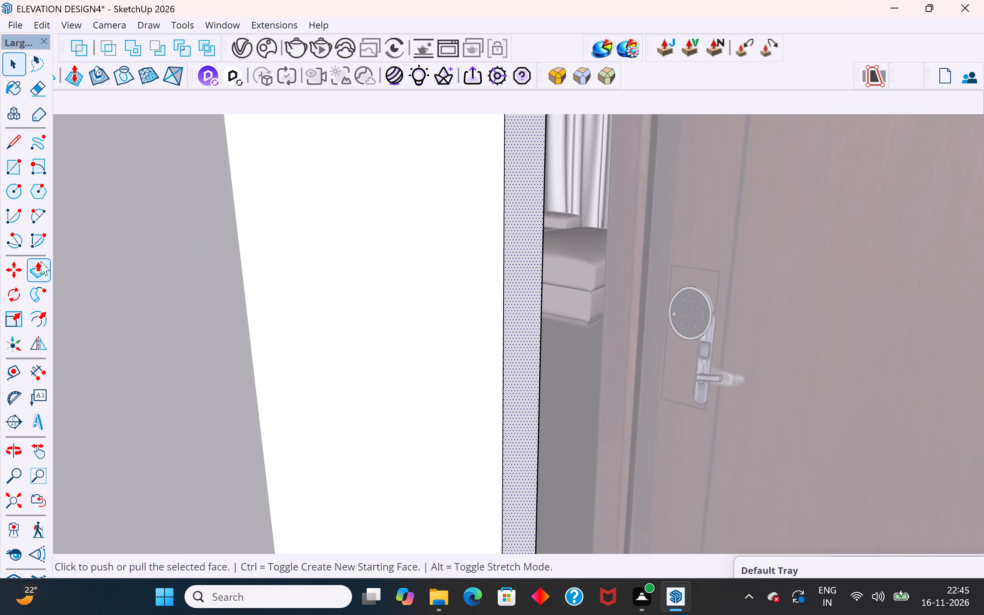
left_click(543, 292)
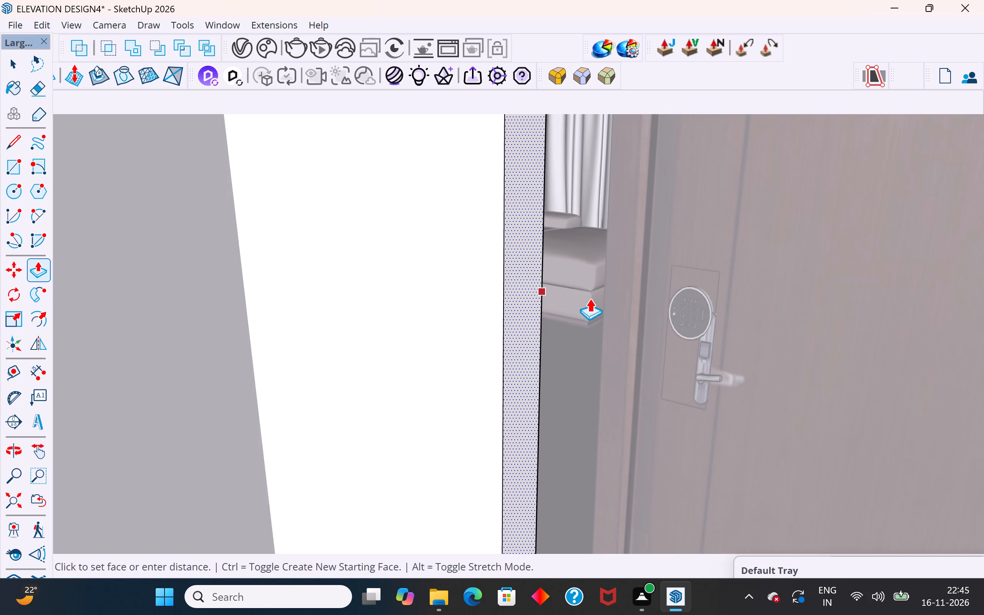
left_click(609, 304)
scroll(476, 318, "down", 9)
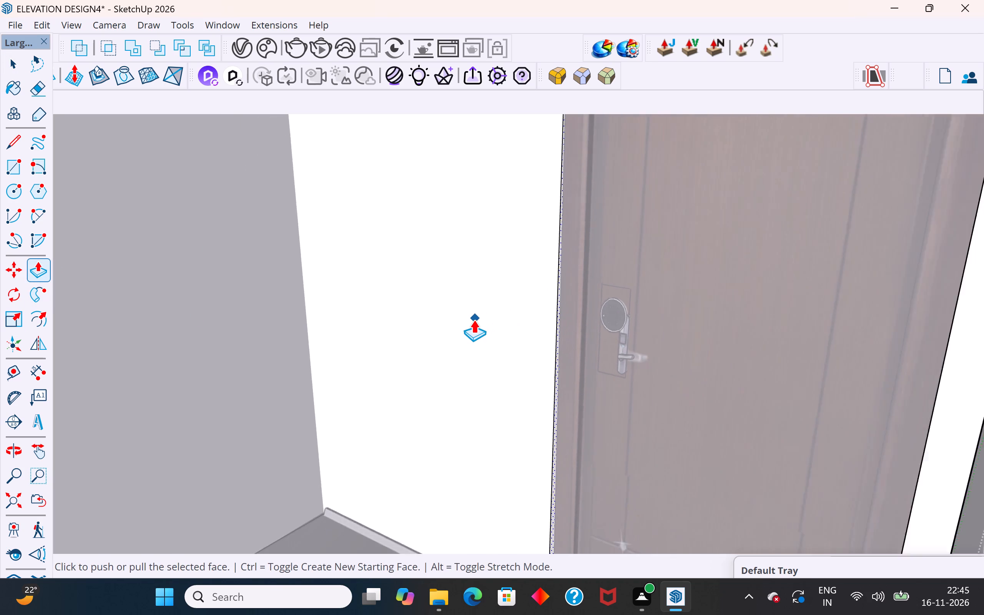
scroll(474, 319, "down", 10)
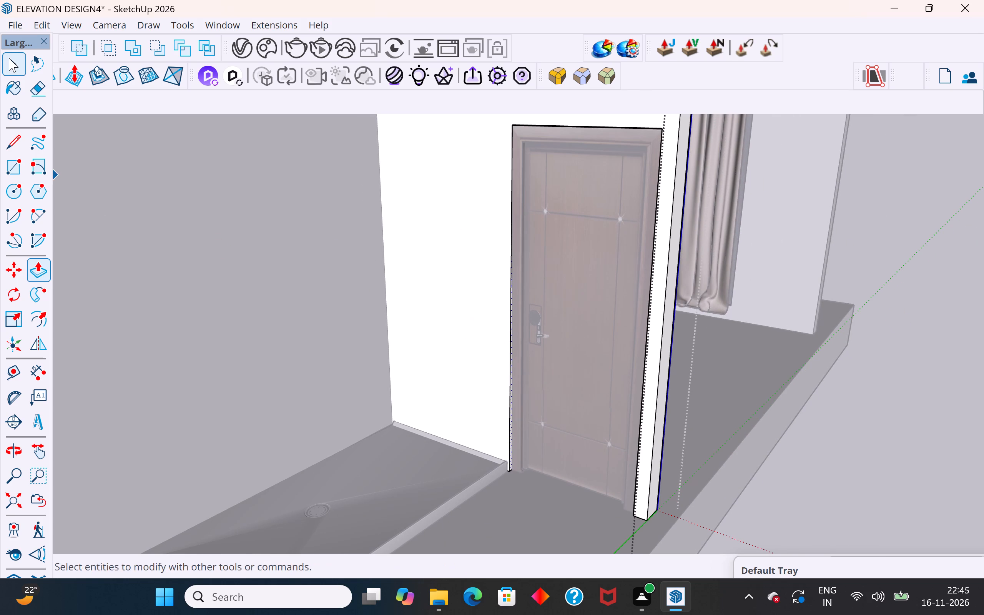
left_click(15, 63)
left_click(924, 455)
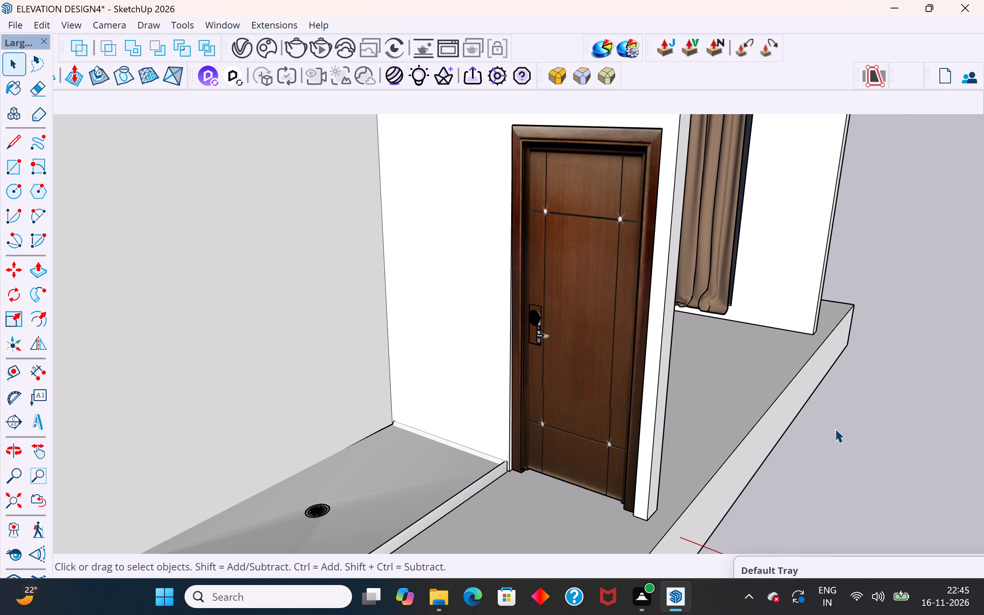
Move the shower fixture by its bottom corner from the bedroom partition wall onto the shower tray beside the drain.
scroll(681, 440, "down", 10)
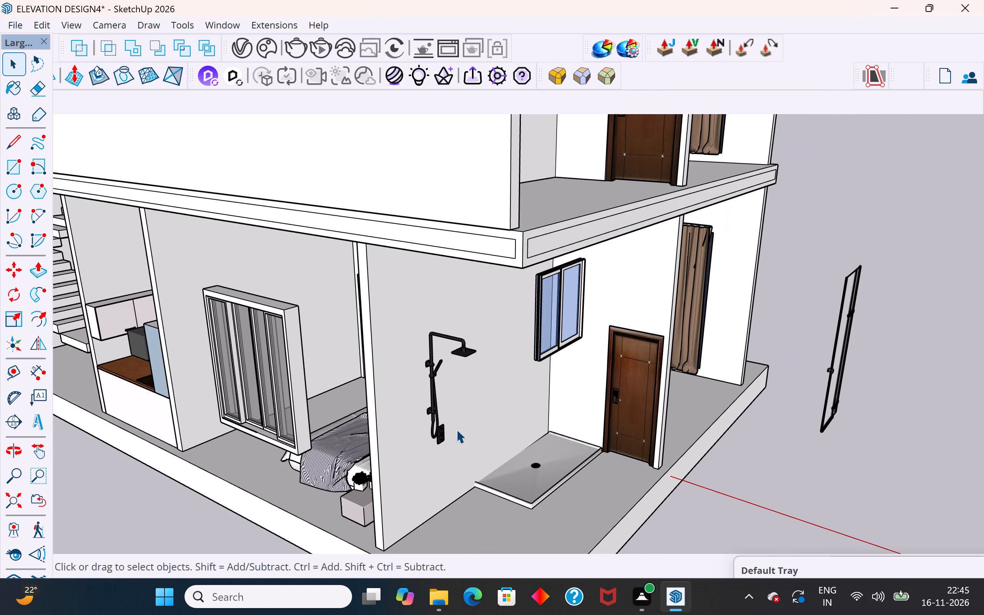
left_click(437, 419)
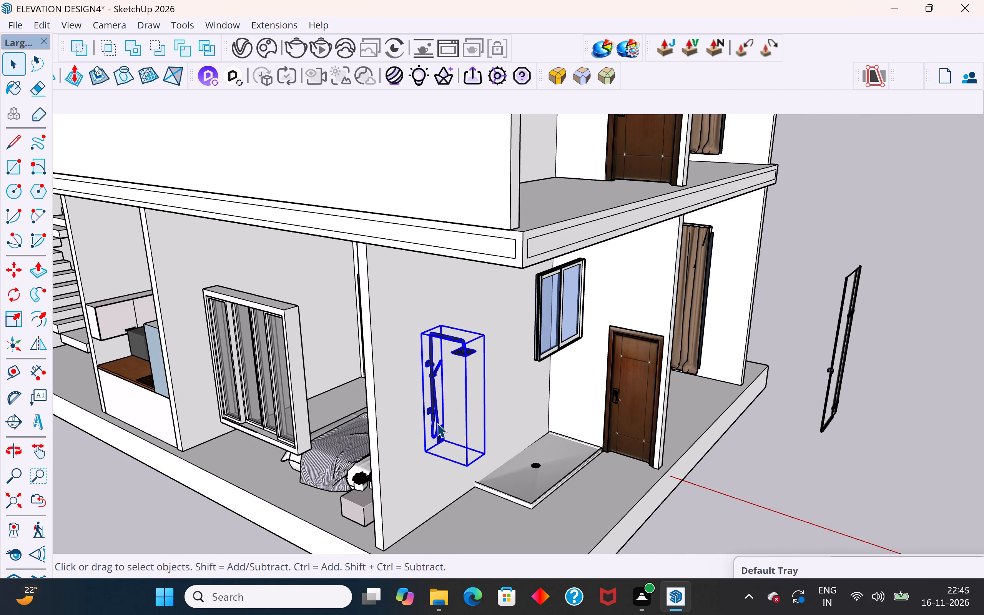
key("m")
left_click(447, 440)
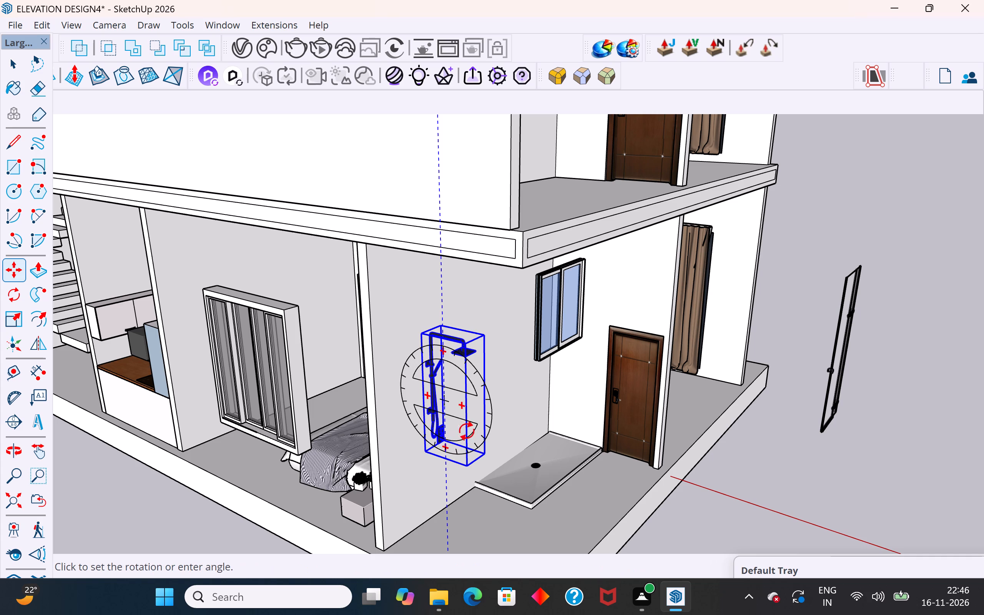
key("Escape")
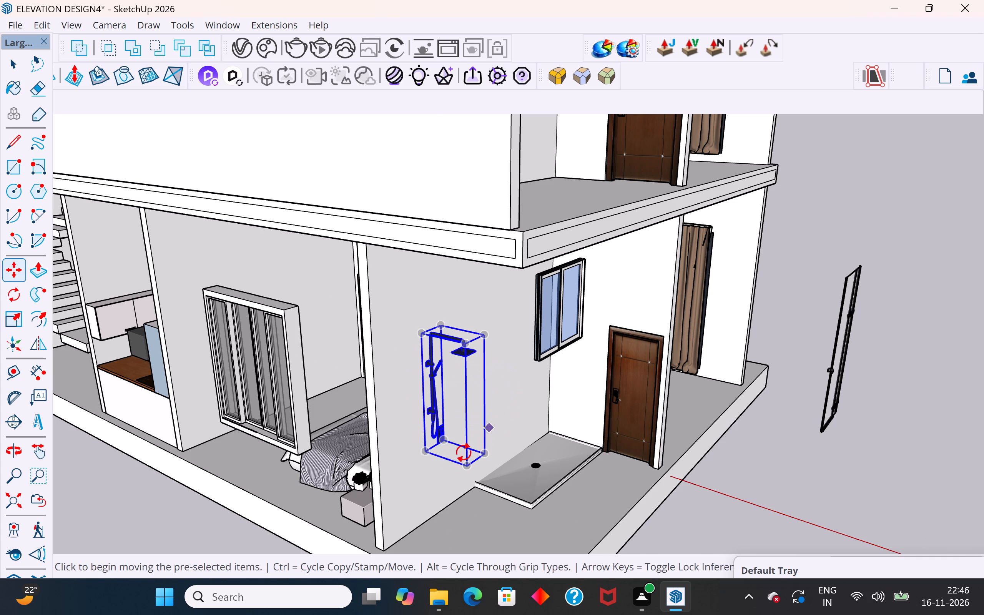
left_click(431, 449)
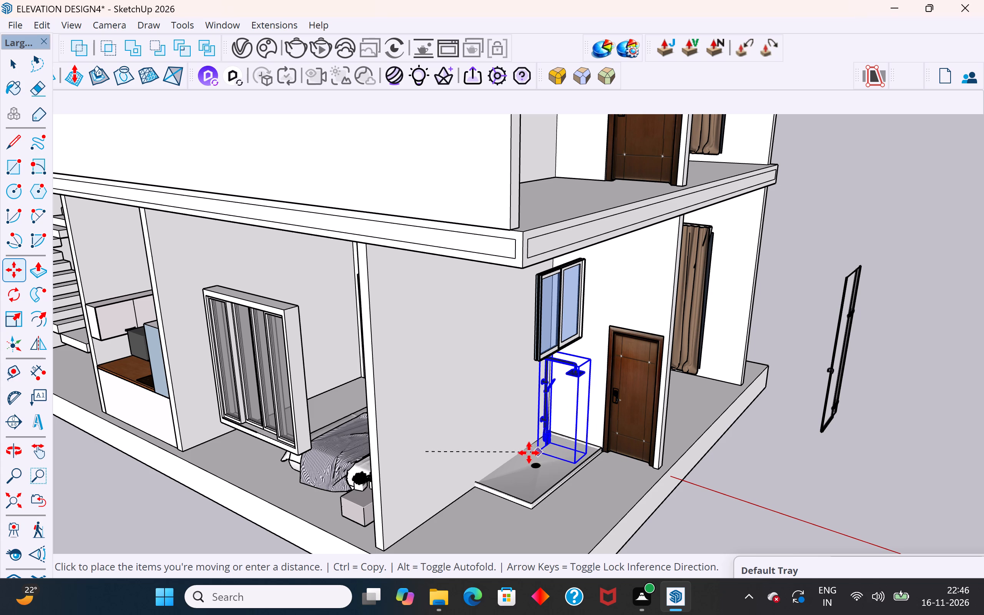
left_click(547, 462)
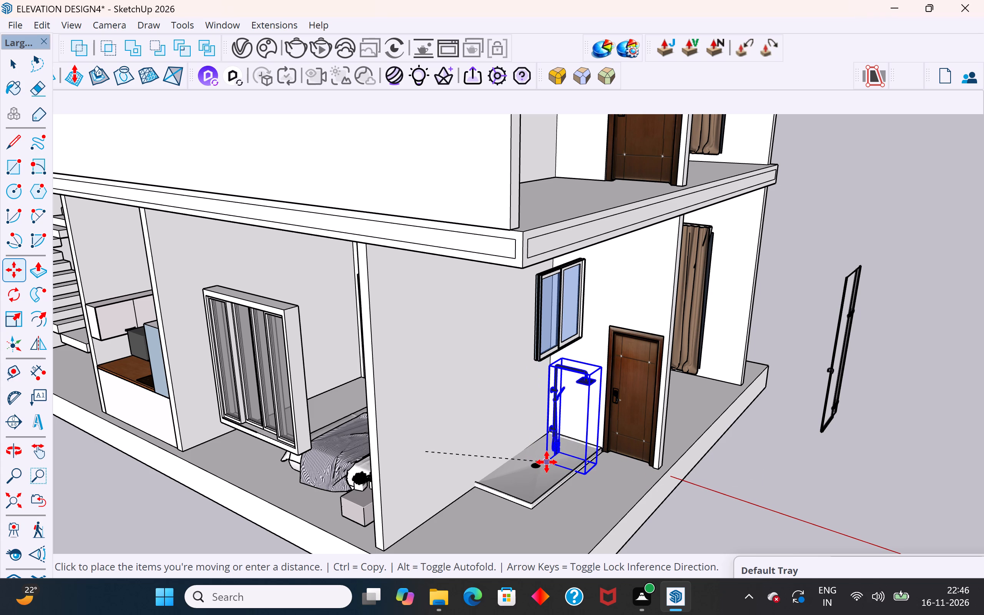
left_click(9, 62)
scroll(639, 307, "down", 5)
middle_click_drag(687, 465, 575, 502)
left_click(646, 493)
Rotate the shower fixture 90° about the control plate's bottom corner so its back faces the door wall.
scroll(592, 284, "down", 4)
middle_click_drag(578, 432, 550, 489)
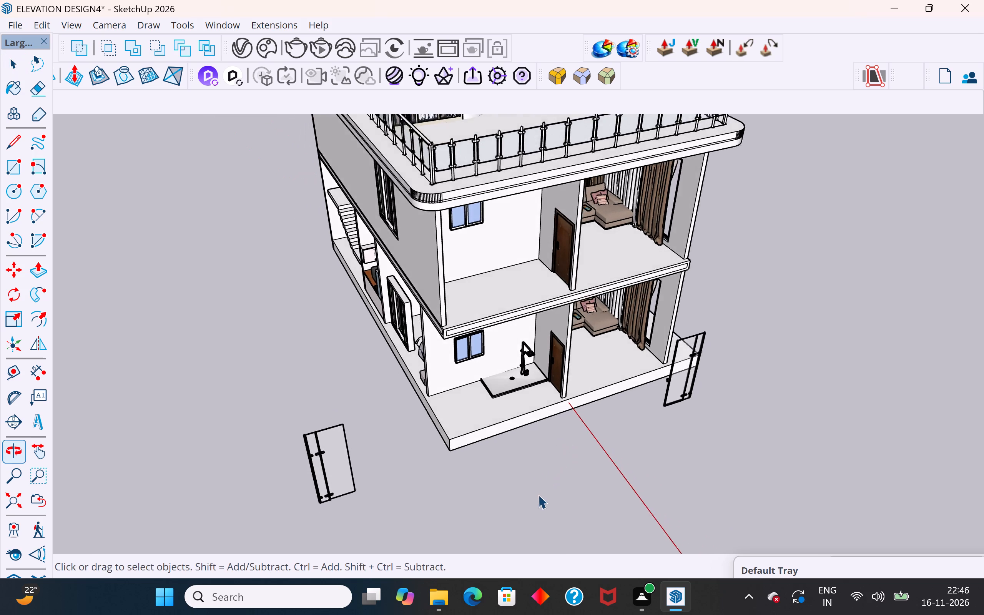
scroll(527, 475, "up", 19)
middle_click_drag(520, 397, 520, 347)
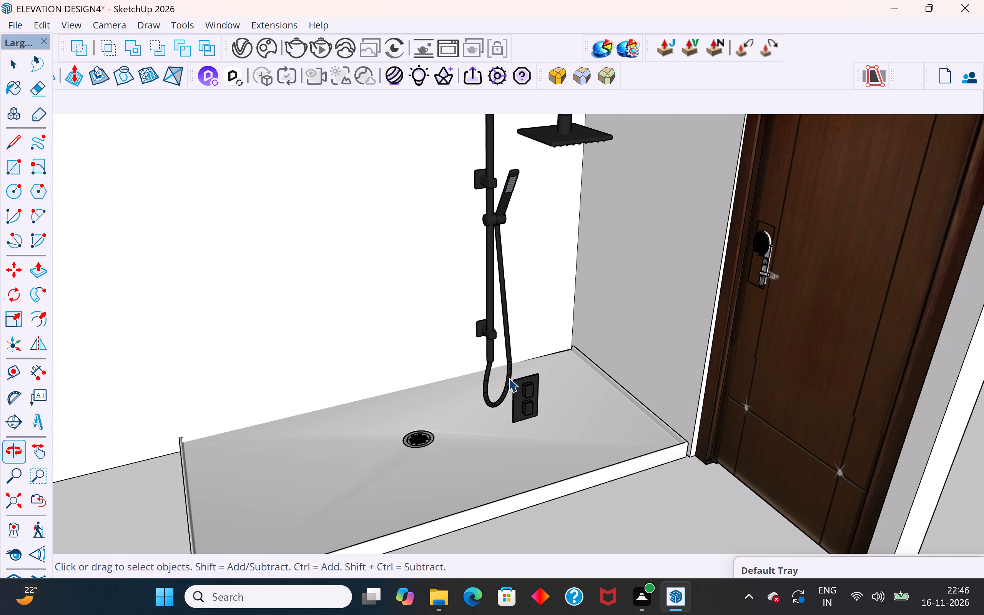
left_click(509, 378)
left_click(20, 289)
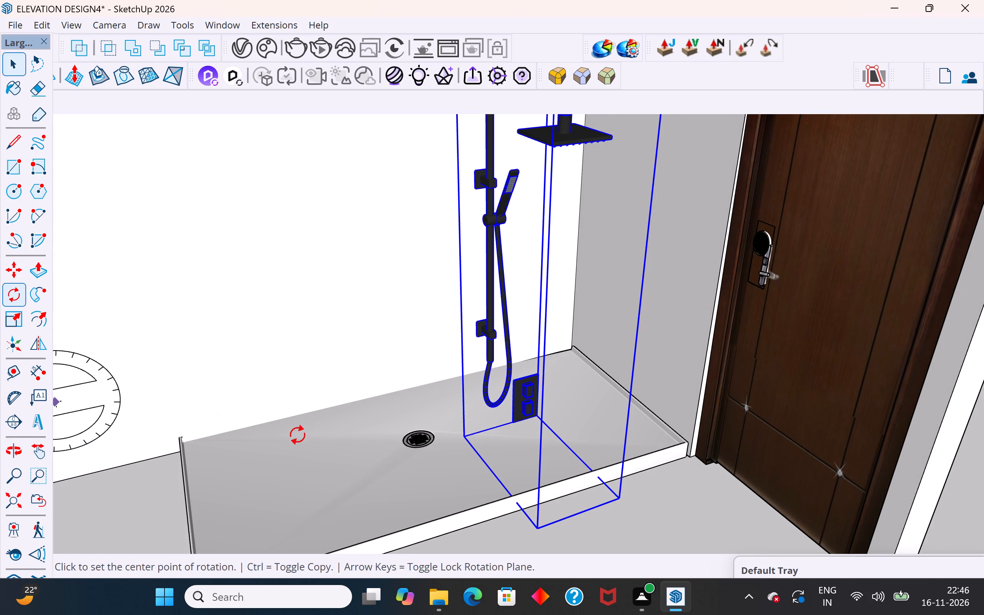
left_click(534, 415)
left_click(619, 502)
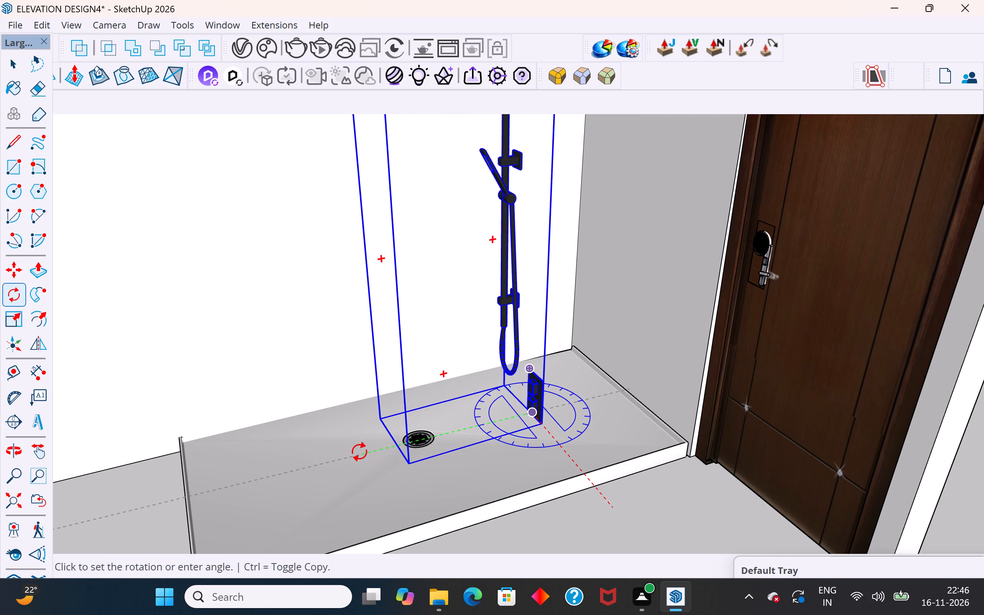
left_click(359, 451)
scroll(581, 485, "down", 13)
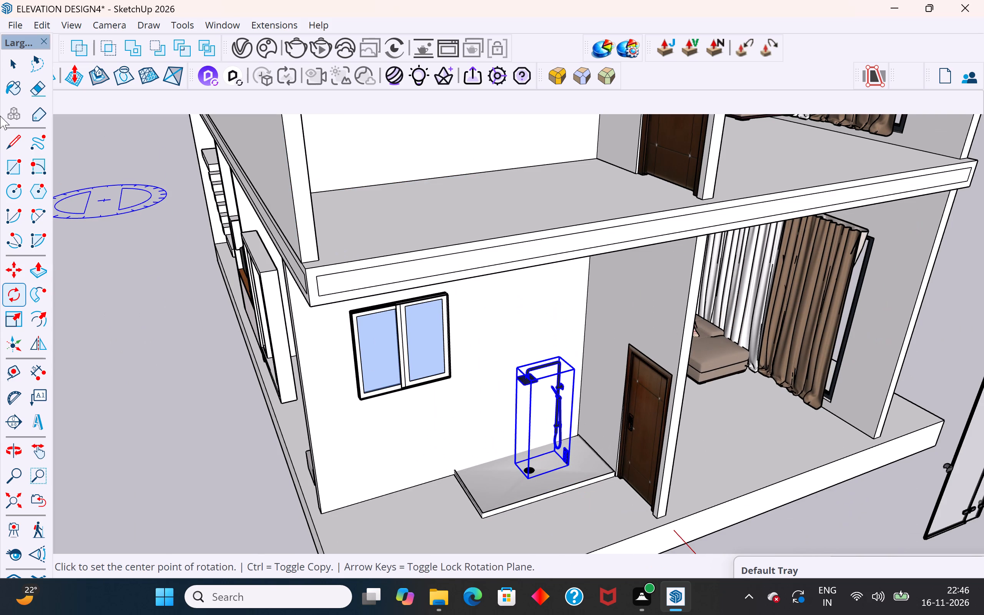
left_click(10, 62)
left_click(138, 250)
Move the shower fixture by its top back corner onto the face of the door wall, above the tray.
scroll(297, 389, "down", 4)
middle_click_drag(426, 408, 414, 323)
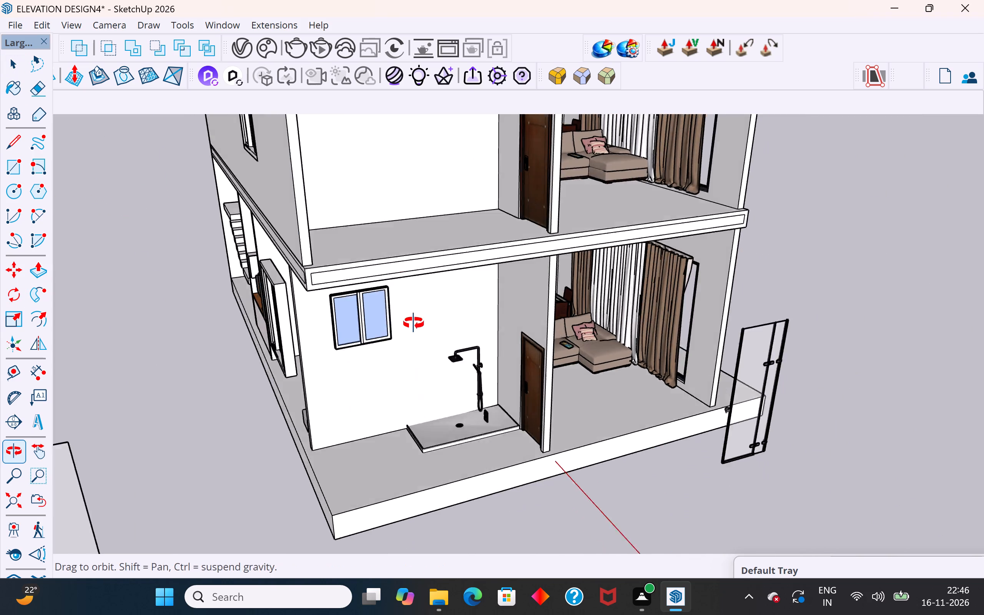
middle_click_drag(414, 323, 412, 321)
scroll(483, 298, "up", 8)
left_click(446, 412)
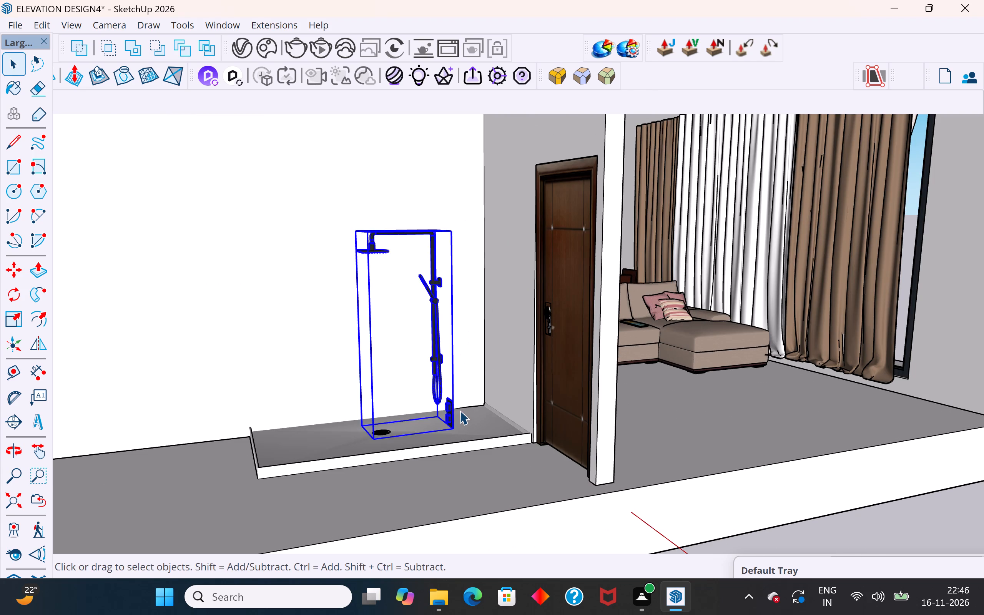
scroll(458, 407, "up", 2)
scroll(430, 527, "down", 4)
scroll(445, 437, "down", 6)
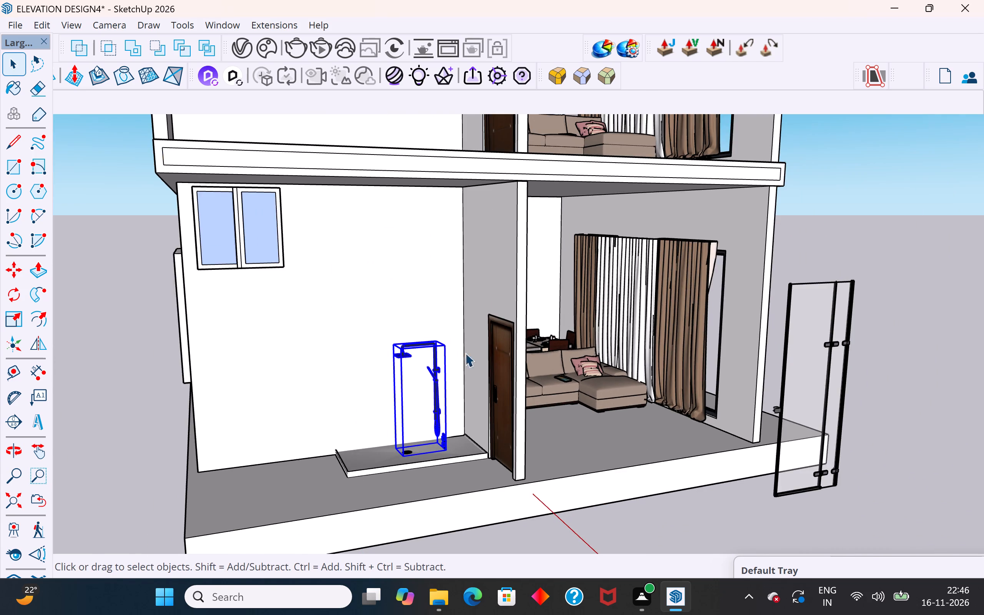
middle_click_drag(470, 329, 475, 307)
key("m")
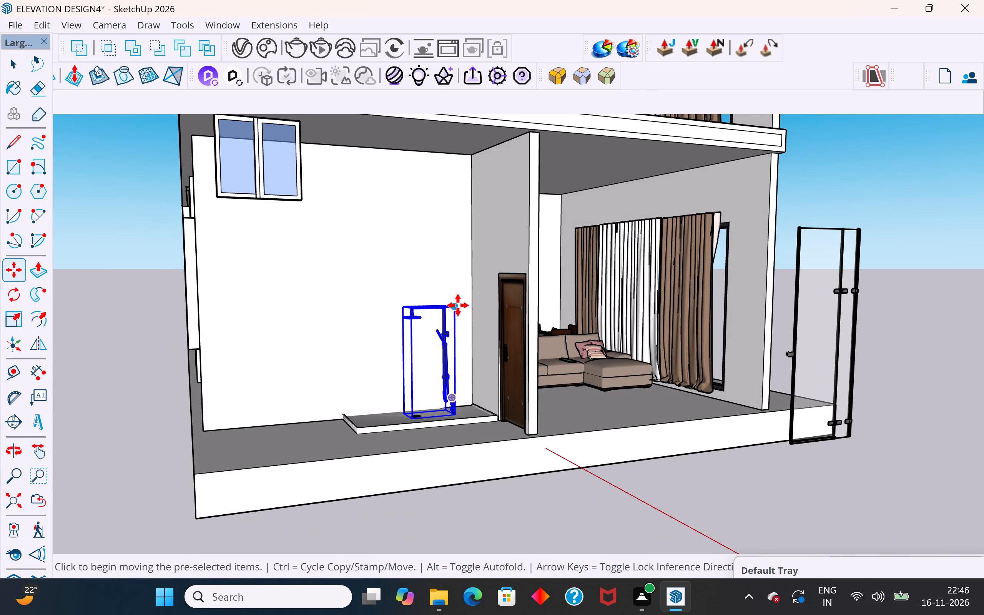
left_click(455, 305)
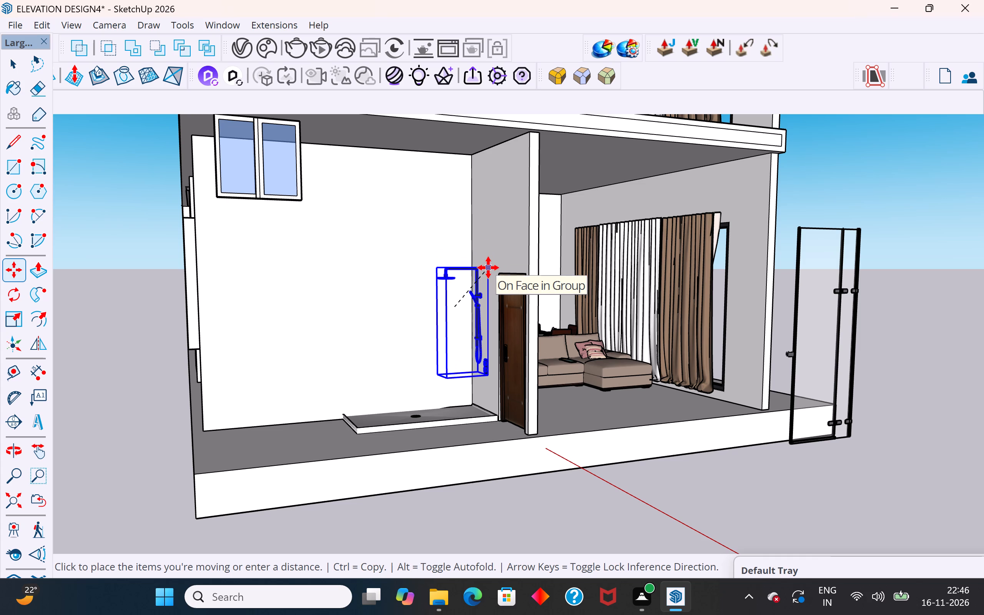
left_click(488, 268)
Raise the shower fixture slightly along the blue axis on the door wall, using its bottom back corner.
scroll(488, 268, "up", 12)
scroll(486, 351, "up", 1)
middle_click_drag(481, 352, 419, 404)
scroll(500, 283, "down", 16)
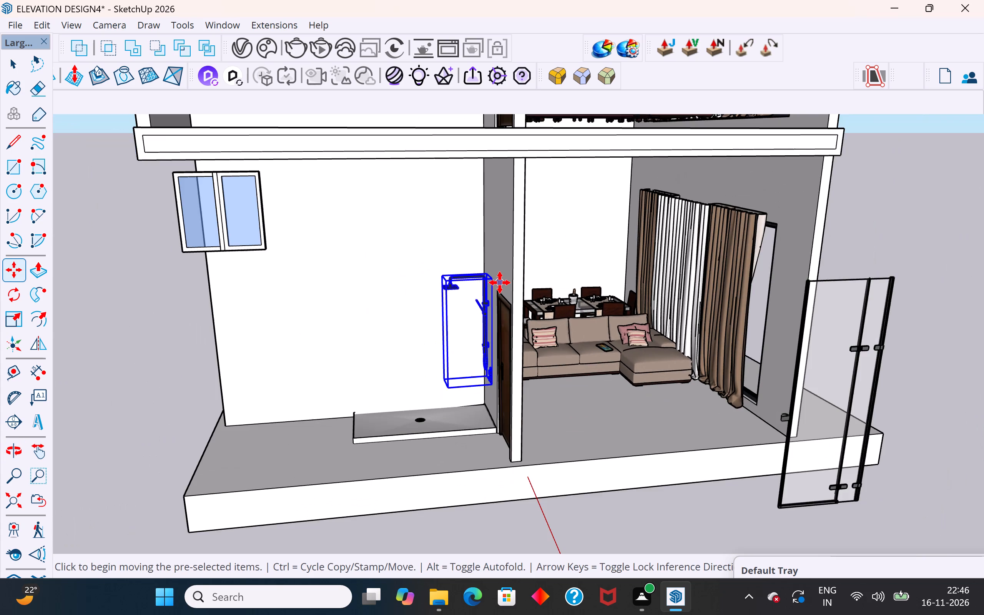
middle_click_drag(499, 306, 499, 326)
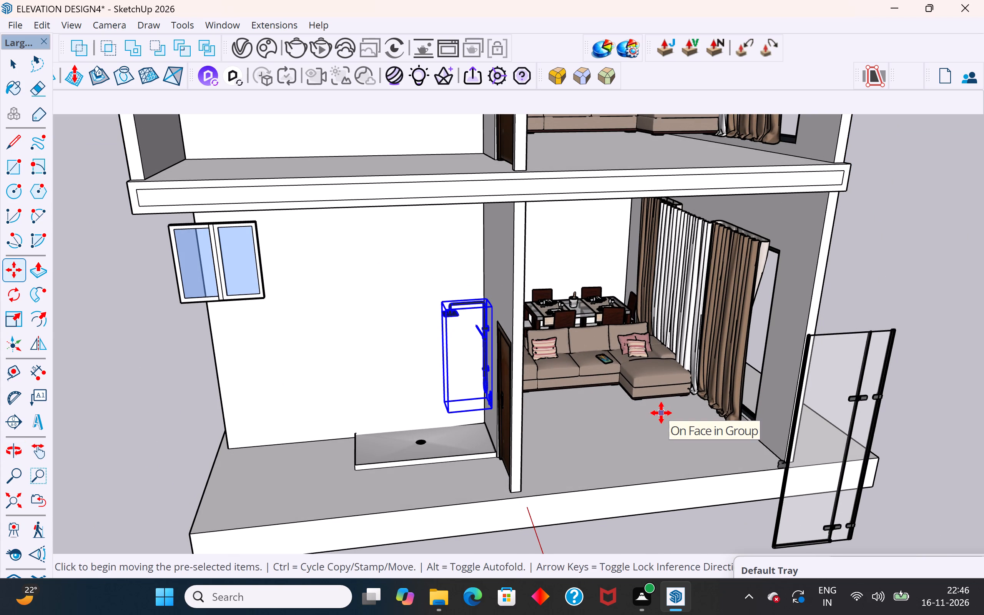
scroll(590, 462, "up", 1)
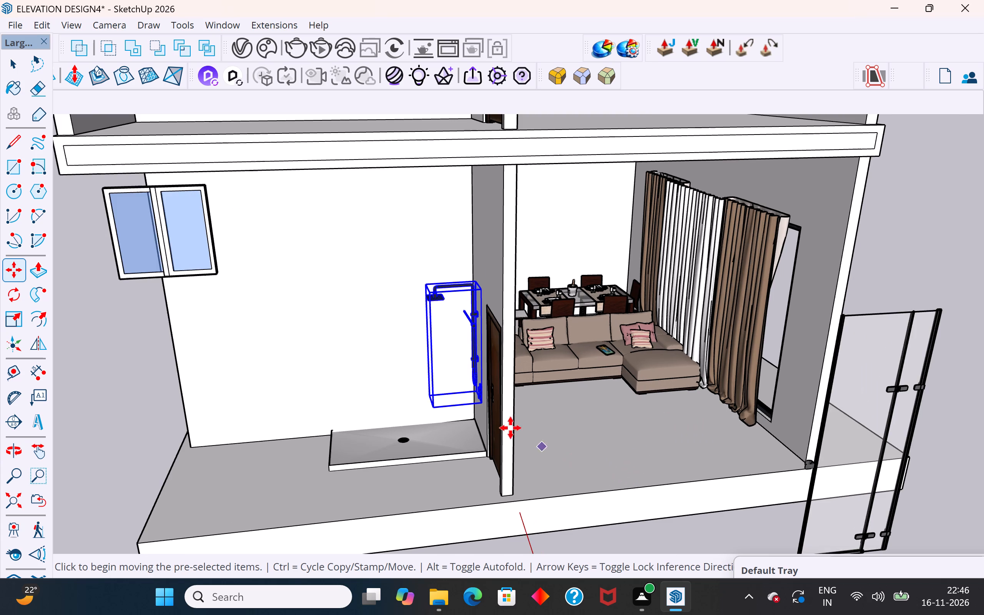
scroll(501, 422, "up", 13)
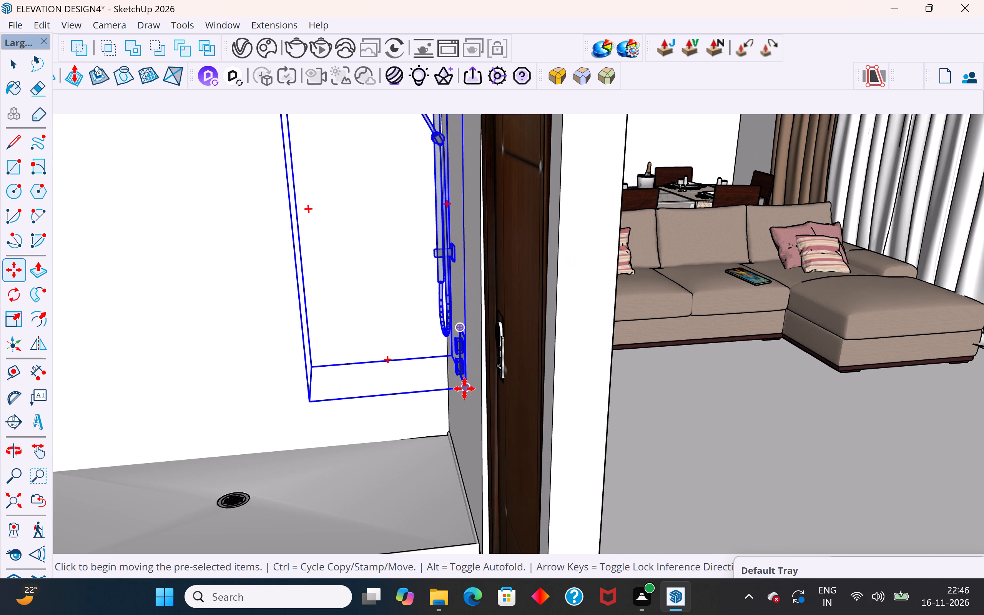
left_click(464, 389)
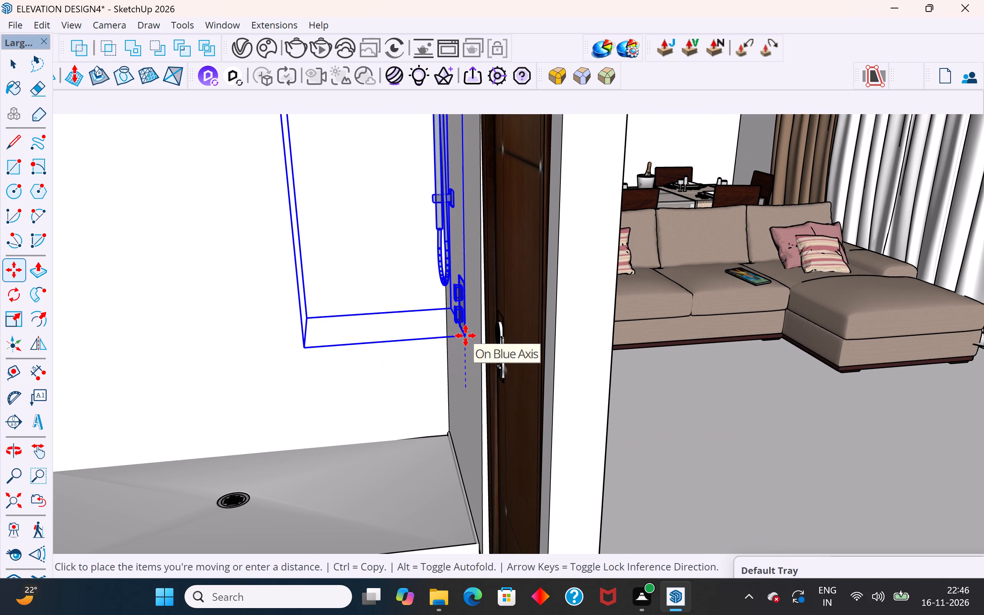
left_click(465, 336)
Examine the shower fixture's placement on the door wall above the tray and where the loose glass panels stand.
scroll(478, 364, "down", 11)
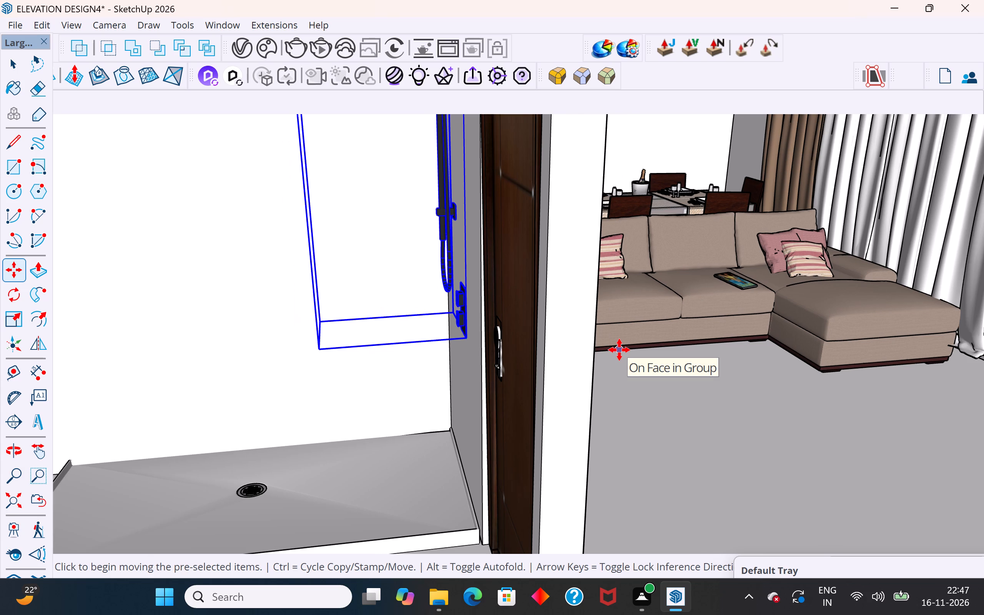
scroll(619, 350, "down", 15)
scroll(722, 470, "down", 4)
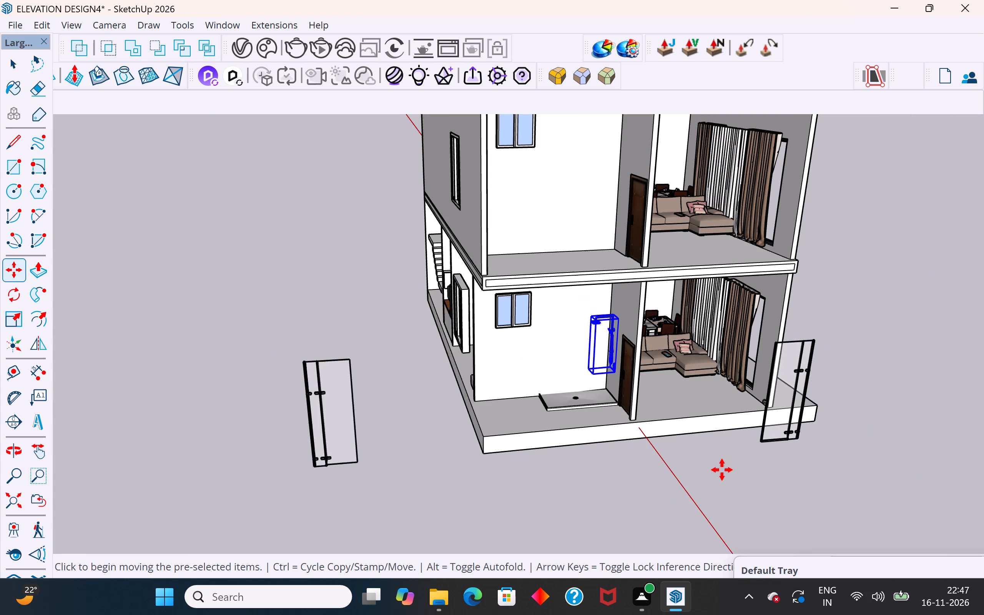
middle_click_drag(724, 458, 671, 429)
left_click(8, 63)
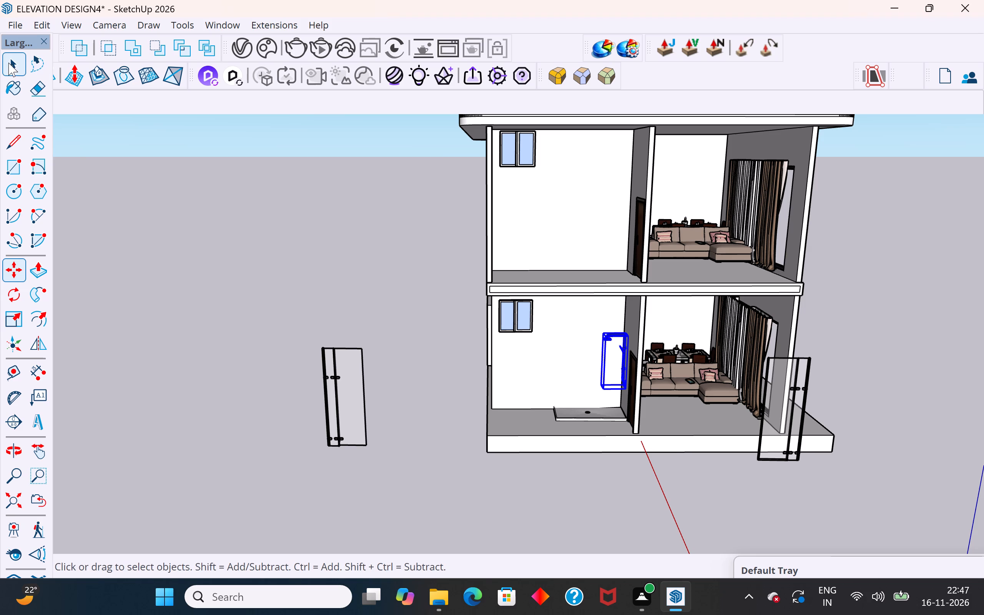
left_click(193, 239)
middle_click_drag(422, 376, 459, 369)
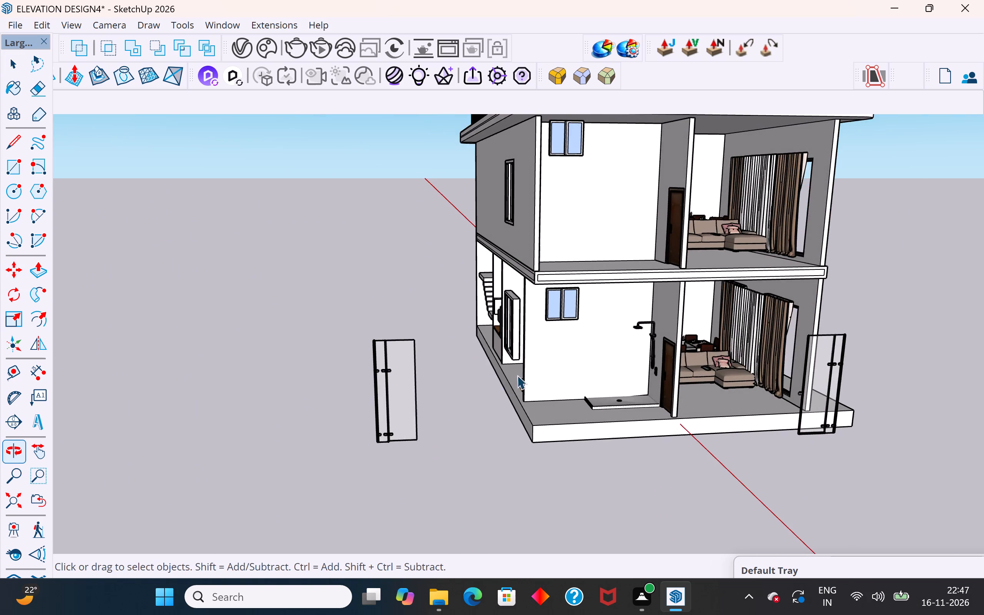
scroll(606, 353, "up", 7)
middle_click_drag(625, 348, 561, 335)
scroll(440, 424, "up", 2)
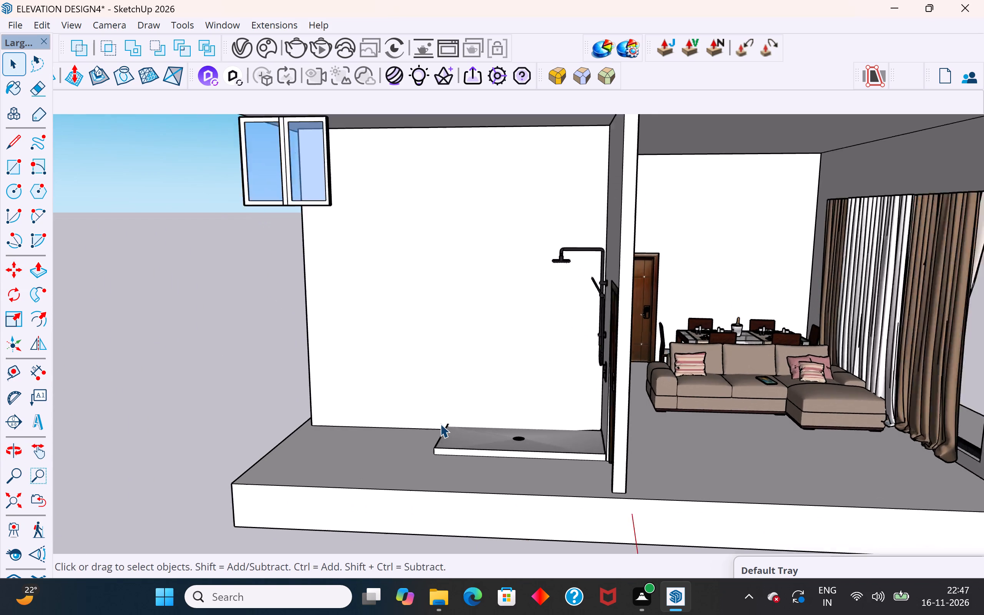
Open 3D Warehouse and go from the shower model's page to the home page.
scroll(440, 424, "up", 2)
middle_click_drag(442, 423, 457, 426)
left_click(268, 23)
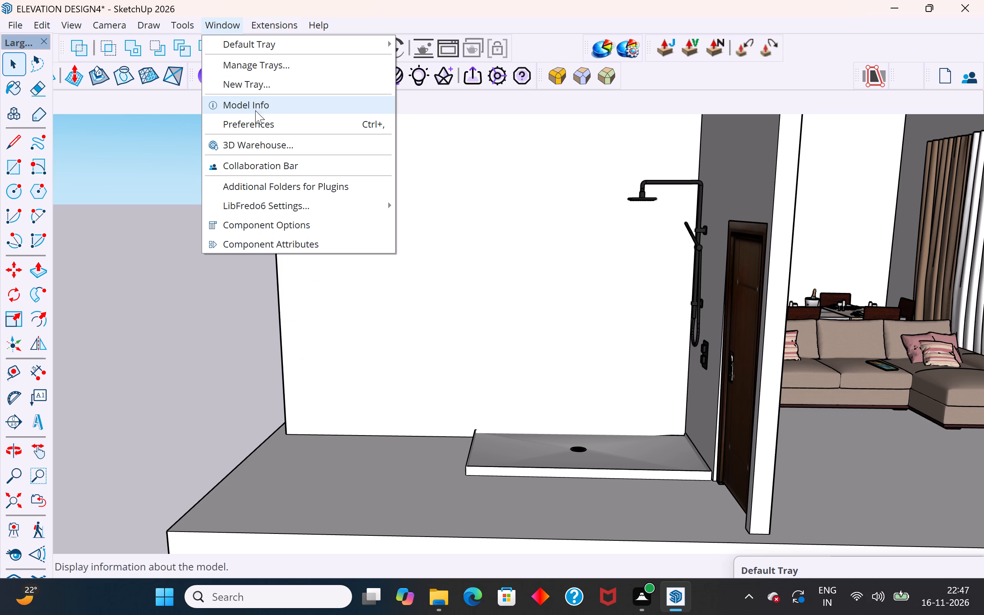
left_click(257, 140)
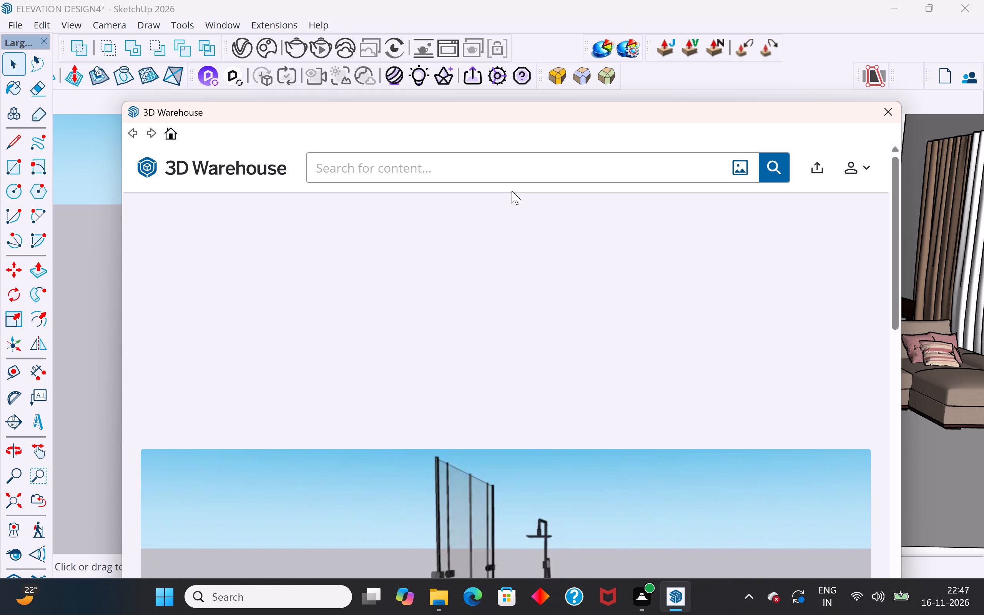
scroll(485, 266, "down", 5)
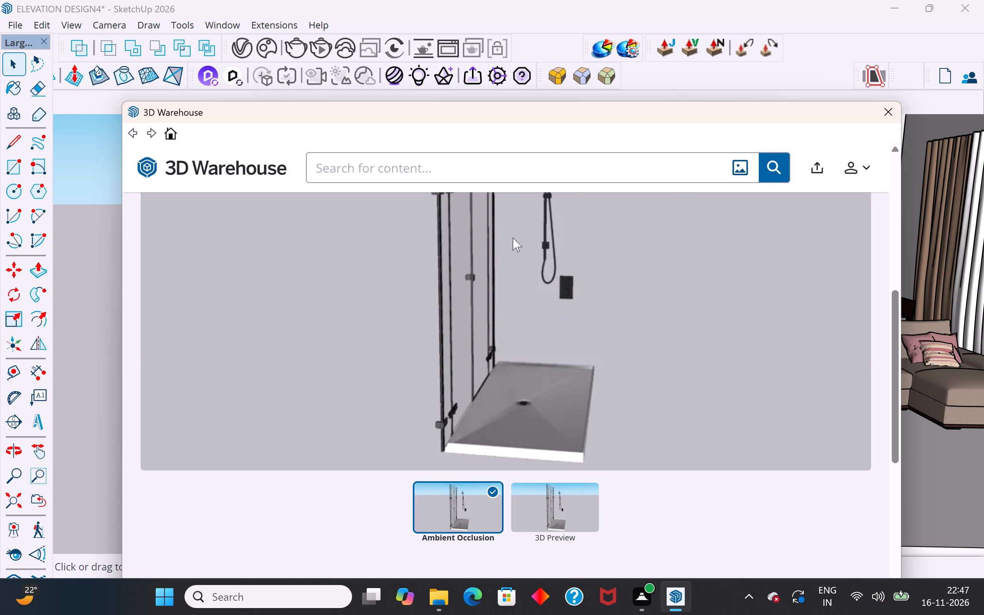
scroll(481, 412, "down", 4)
scroll(481, 412, "up", 4)
left_click(133, 131)
scroll(616, 292, "down", 4)
scroll(616, 292, "up", 5)
scroll(616, 292, "down", 15)
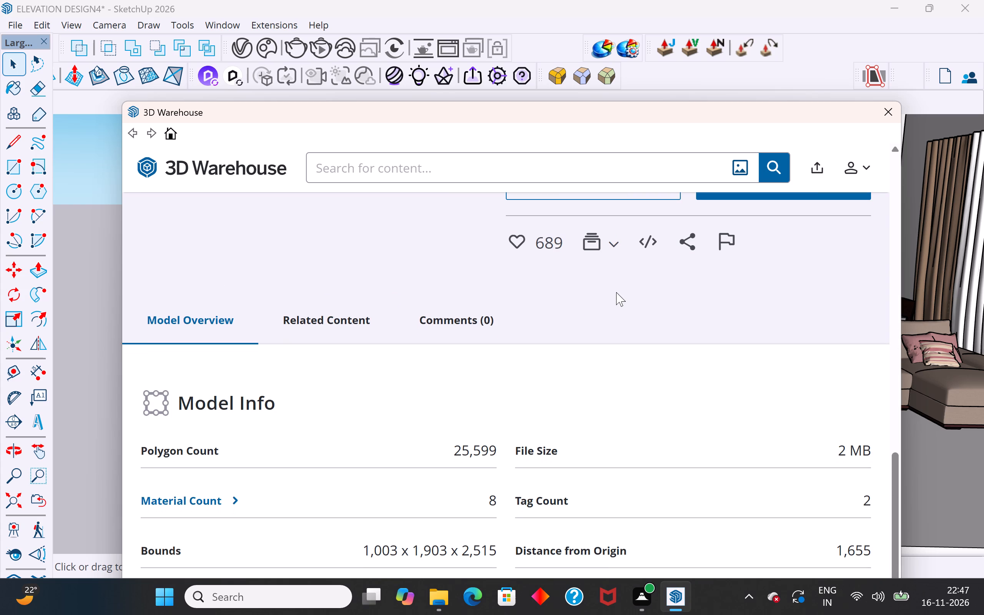
left_click(174, 132)
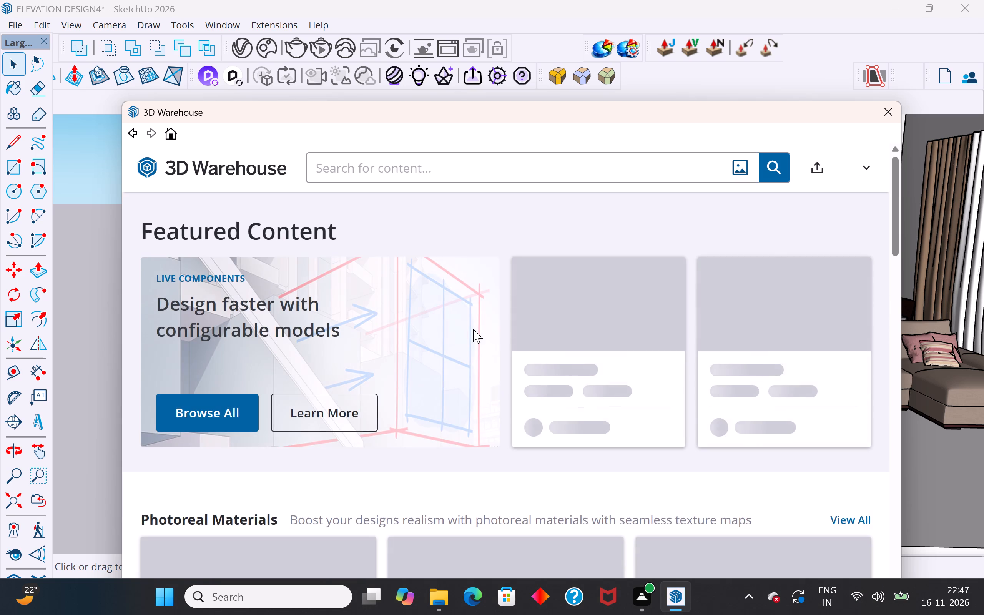
scroll(464, 501, "down", 7)
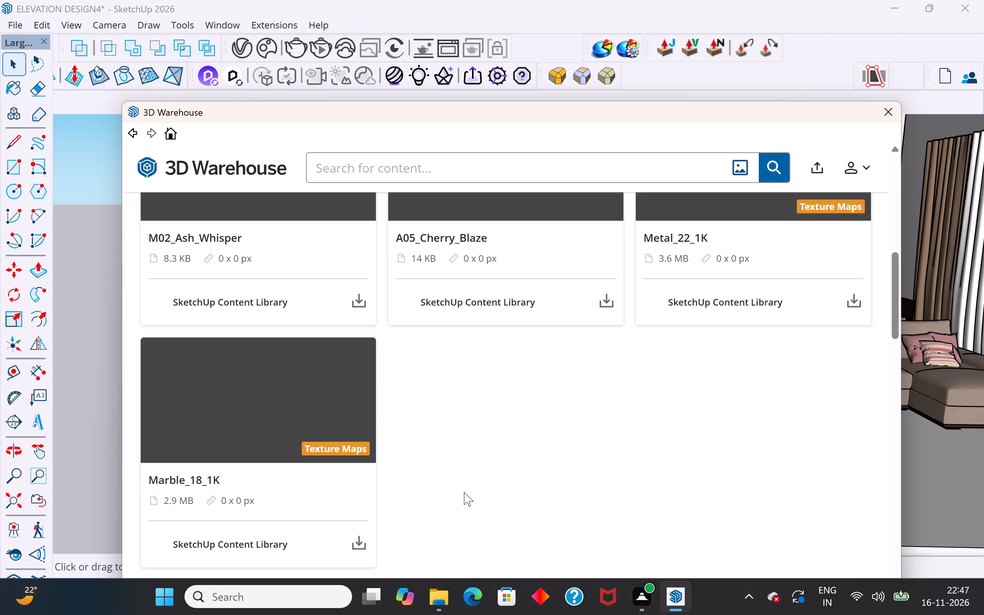
scroll(462, 492, "up", 10)
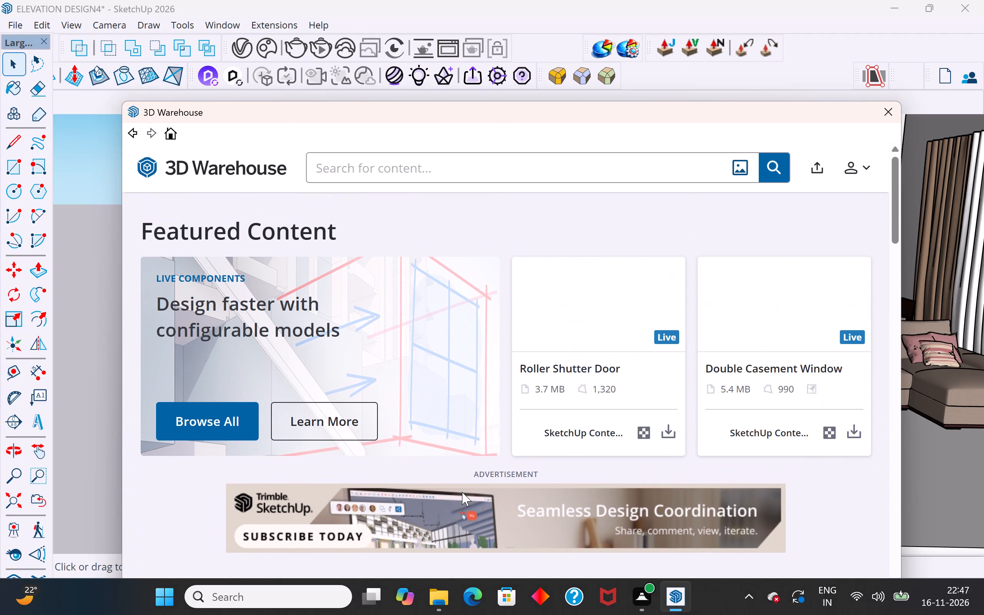
scroll(462, 492, "up", 4)
Search 3D Warehouse for WC.
left_click(549, 180)
type("WA")
key("BackSpace")
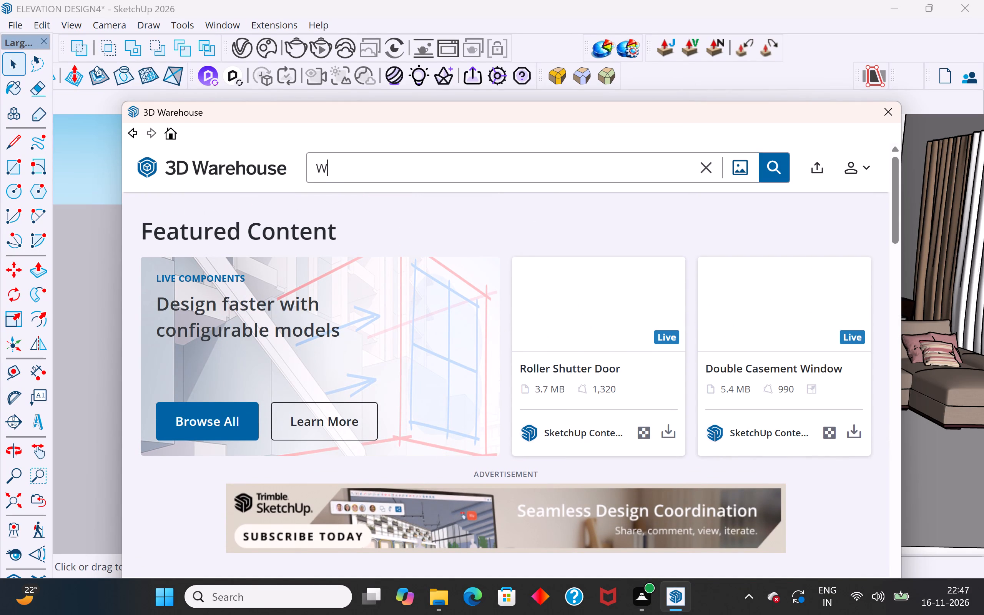
key("e")
key("BackSpace")
type("WC")
key("Return")
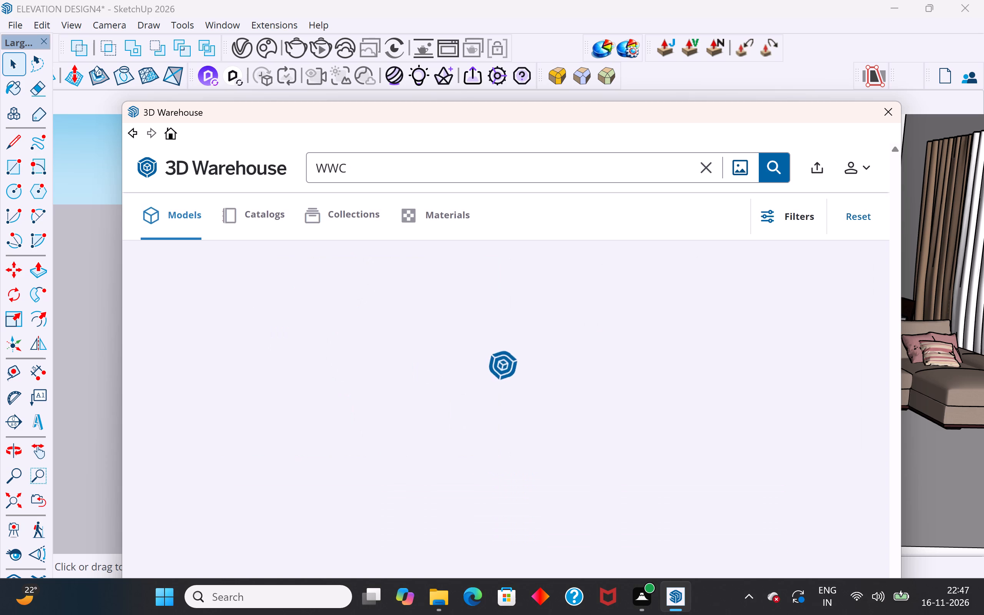
left_click(340, 163)
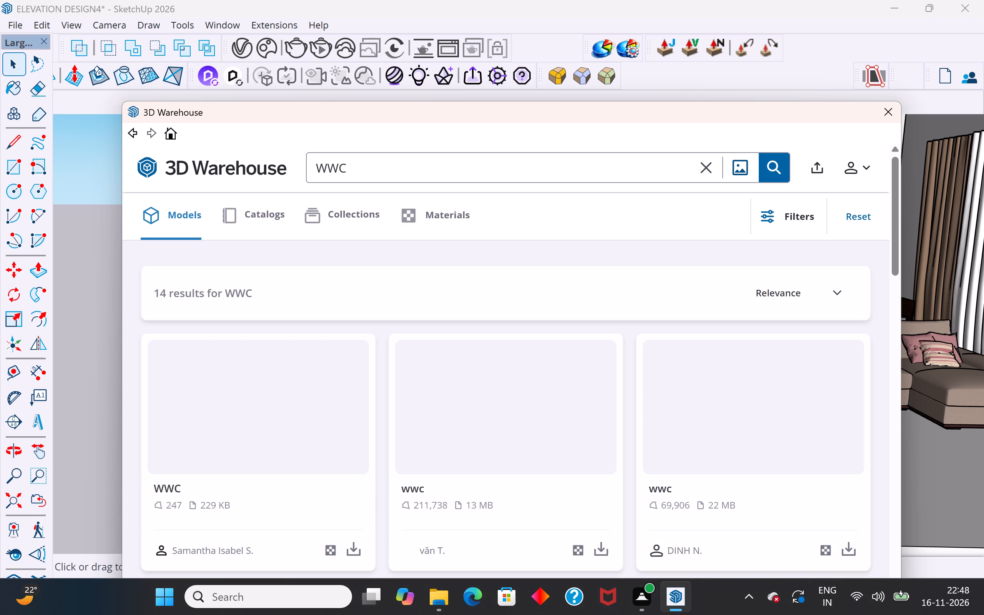
key("BackSpace")
key("Return")
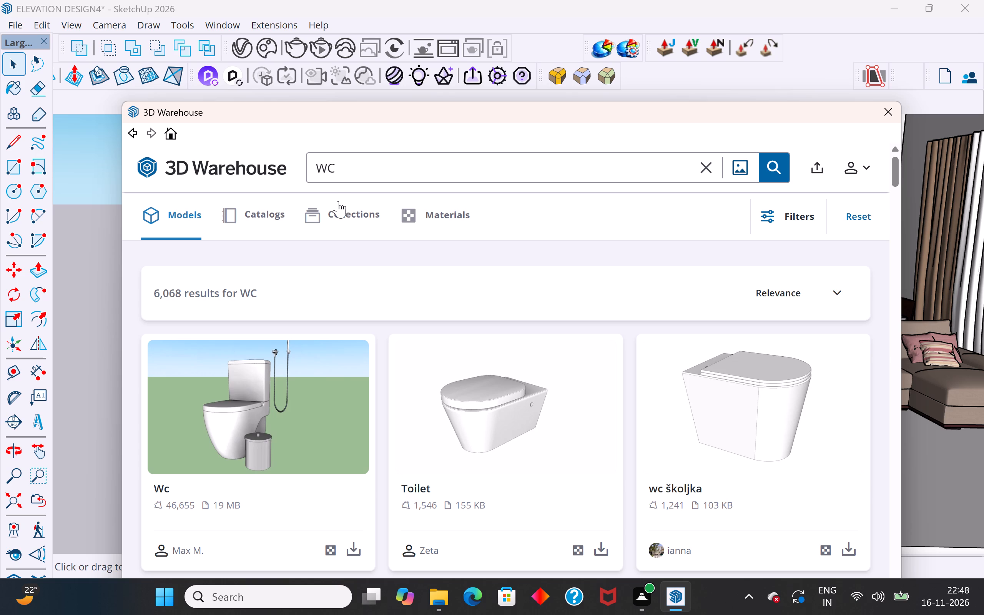
Download the Bathroom kit model and place it on the floor of the shower room, beside the tray.
scroll(467, 260, "down", 3)
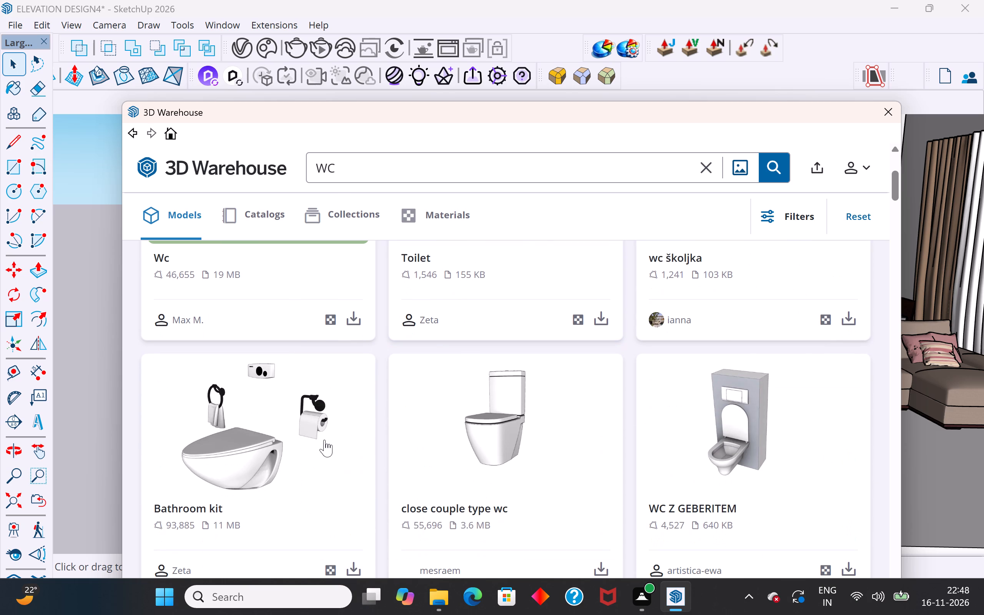
scroll(336, 410, "down", 1)
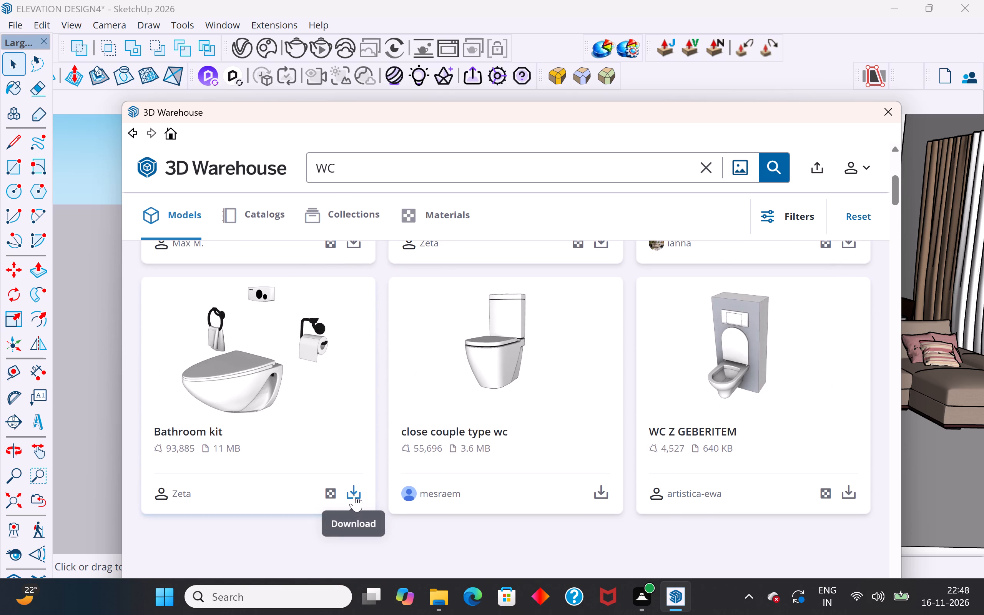
left_click(354, 495)
left_click(469, 399)
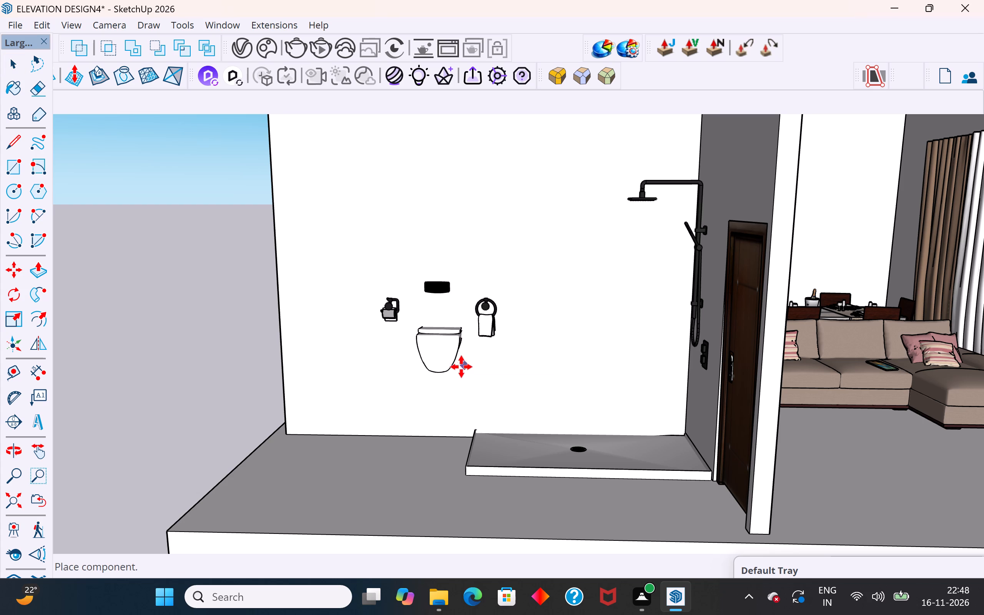
scroll(444, 381, "down", 3)
middle_click_drag(443, 382, 422, 413)
scroll(368, 446, "up", 4)
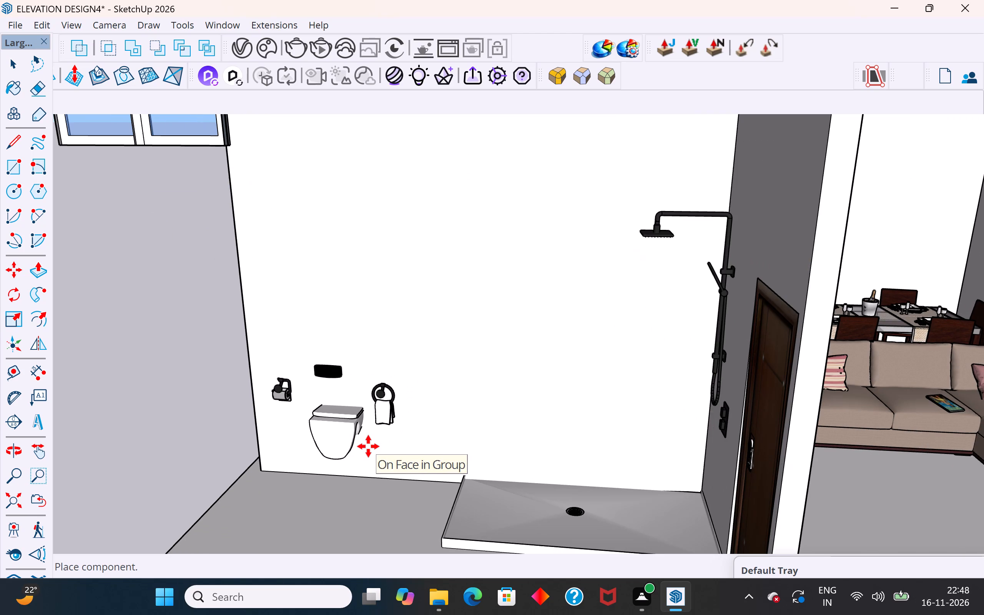
scroll(367, 431, "down", 4)
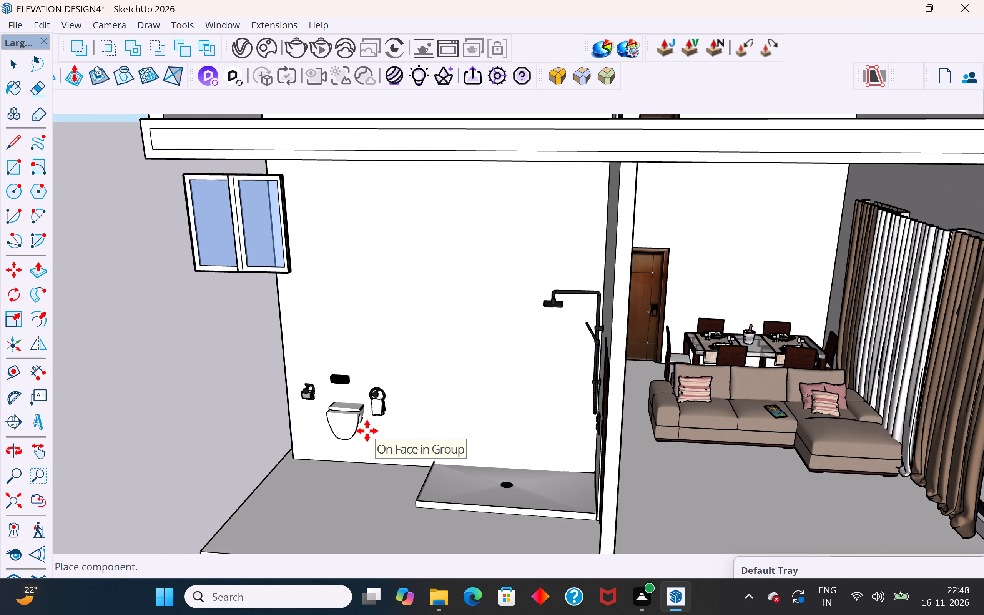
left_click(328, 496)
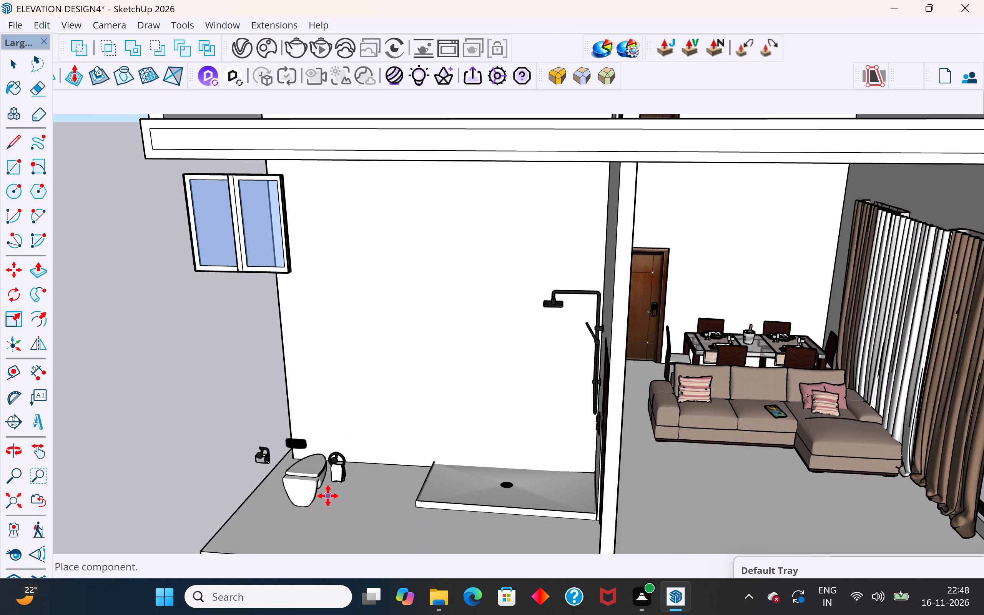
Rotate the bathroom kit 180° horizontally about its top corner so the toilet faces into the room.
left_click(16, 294)
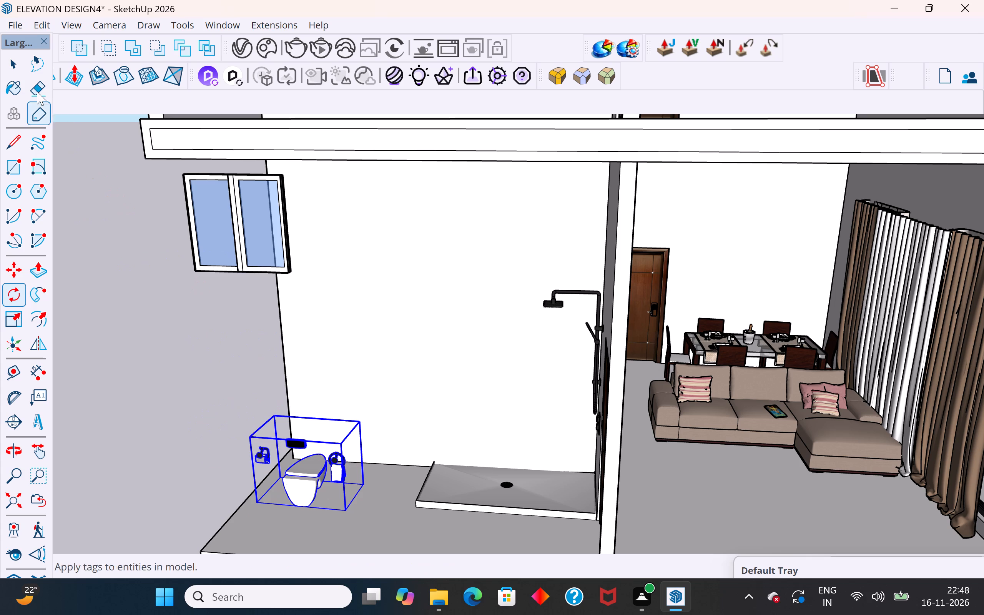
left_click(15, 58)
left_click(141, 309)
scroll(273, 443, "up", 2)
middle_click_drag(319, 475, 248, 485)
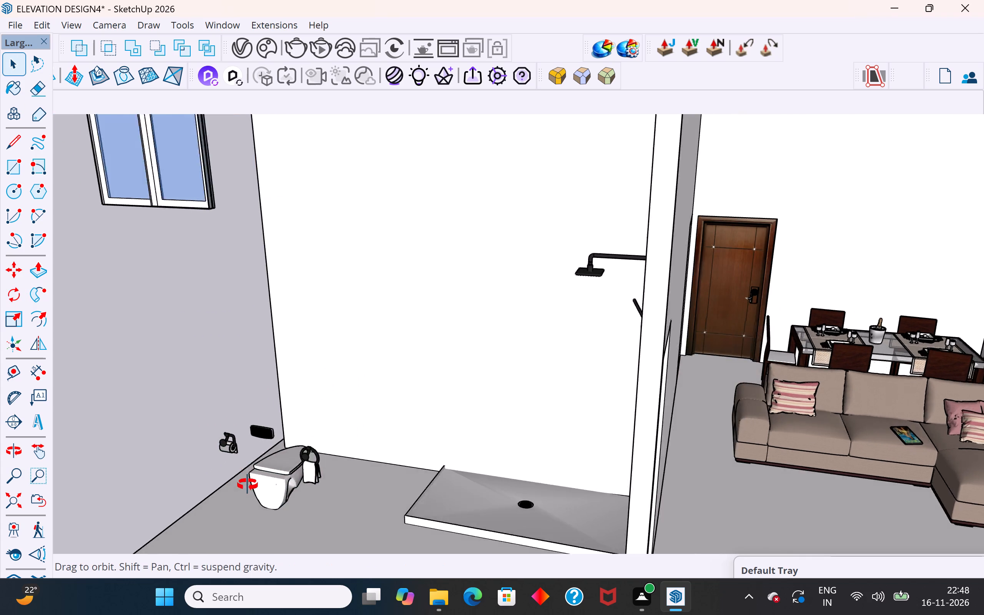
middle_click_drag(248, 485, 264, 487)
left_click(264, 487)
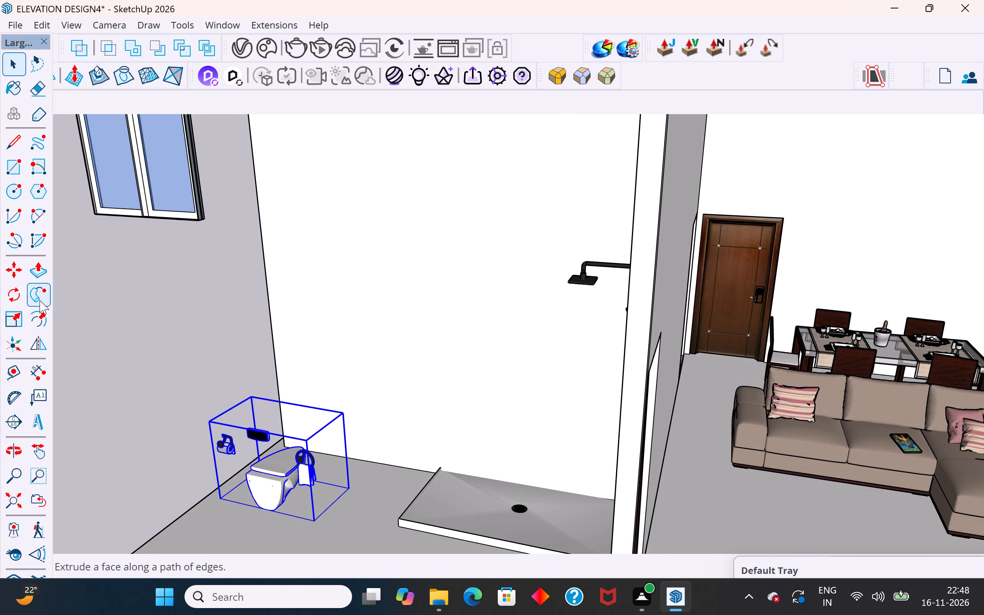
left_click(19, 296)
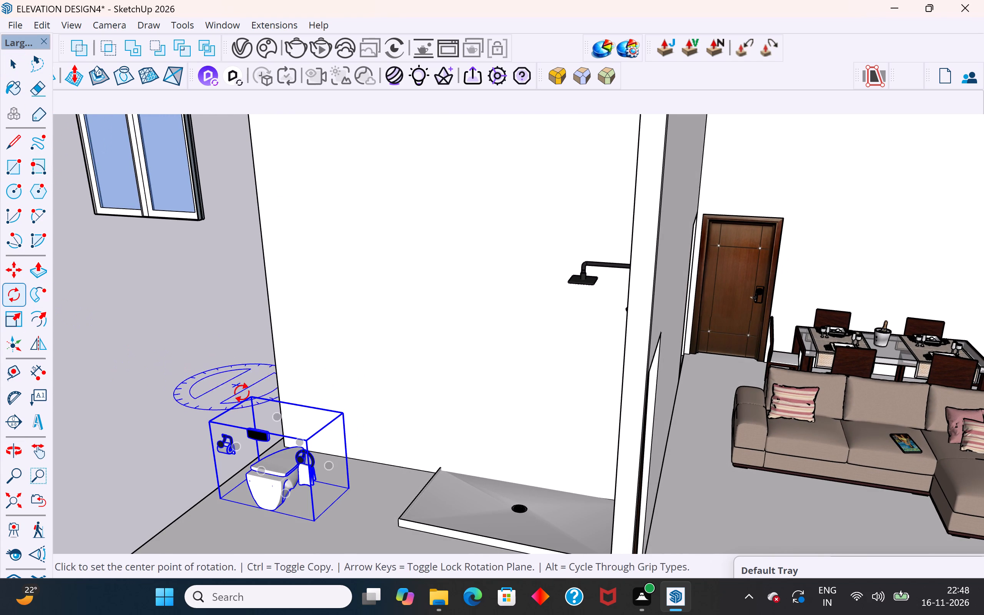
left_click(250, 397)
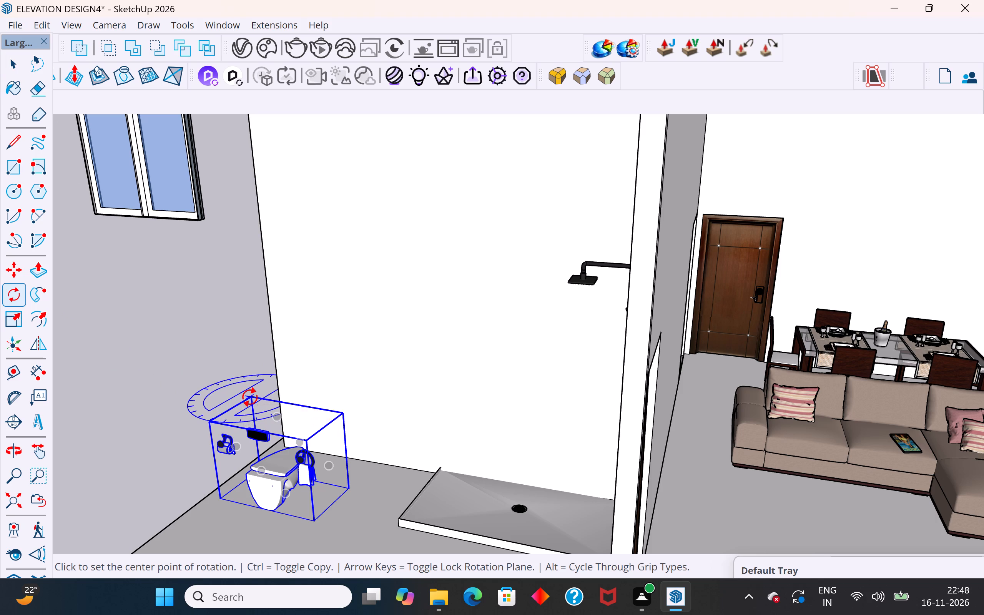
left_click(339, 415)
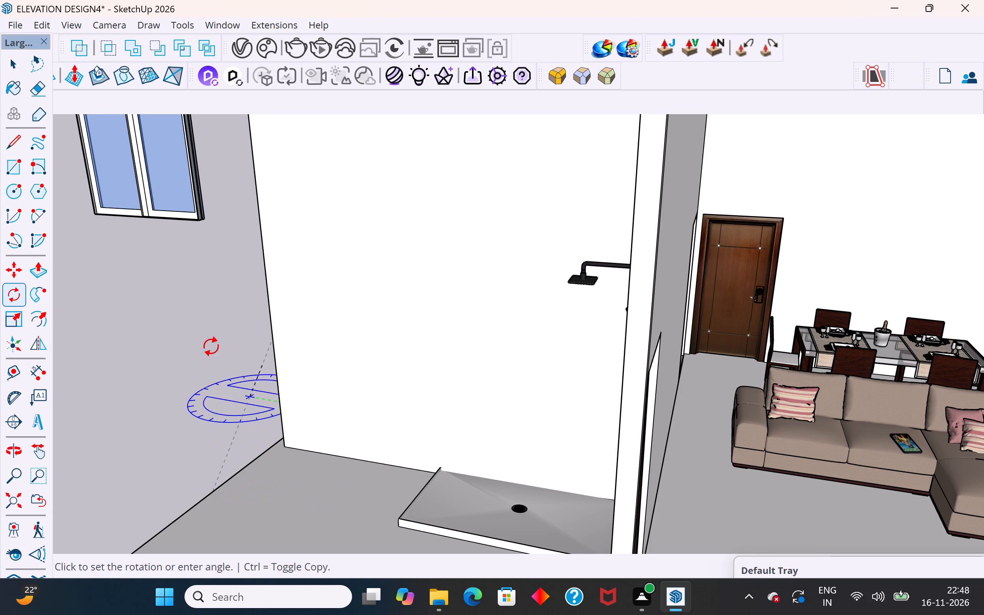
left_click(191, 389)
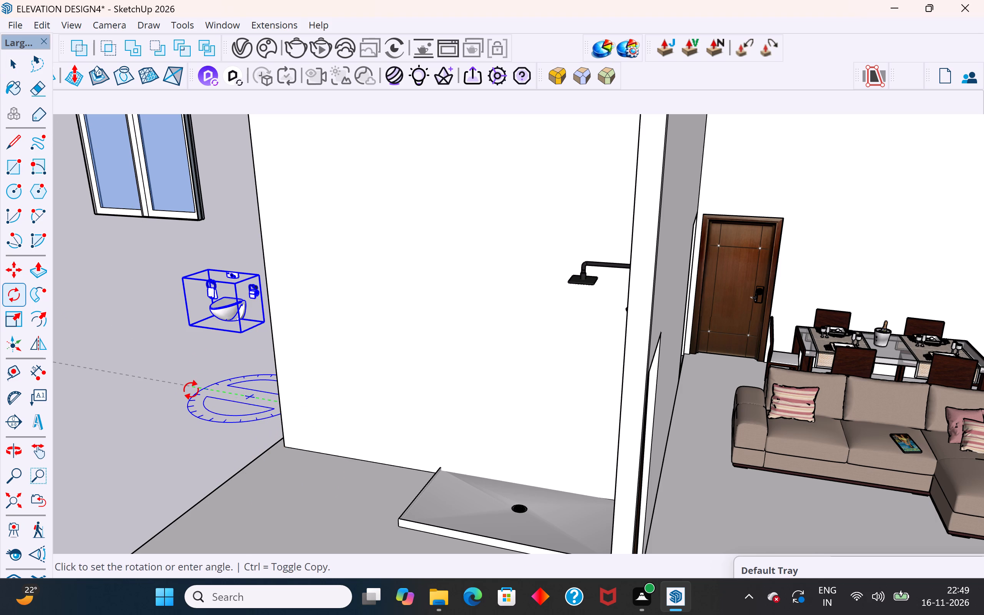
left_click(12, 62)
left_click(166, 339)
Move the bathroom kit by its top back corner onto the face of the window wall, beside the shower tray.
middle_click_drag(313, 373, 359, 349)
left_click(208, 309)
key("m")
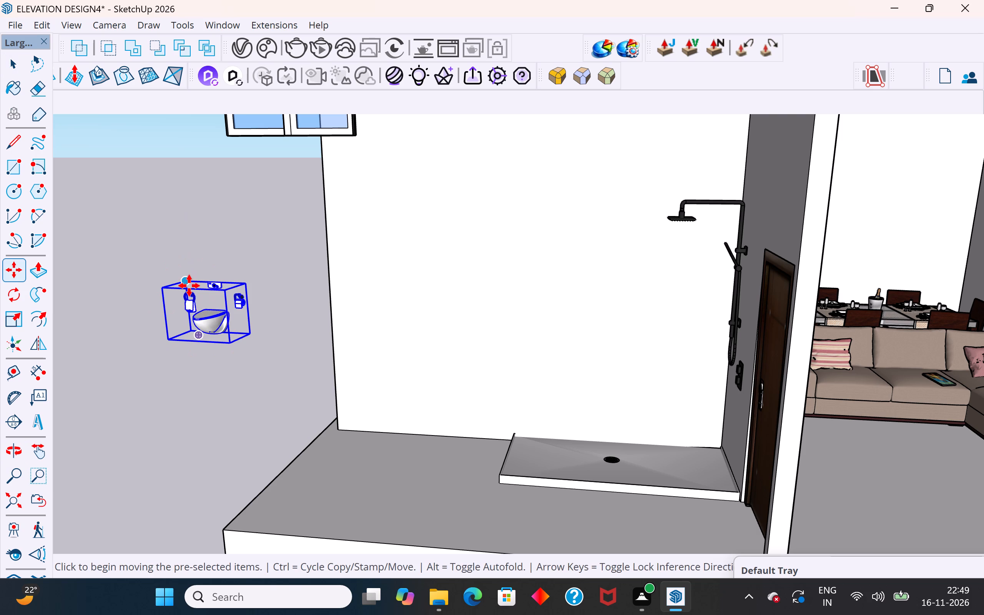
left_click(189, 281)
scroll(418, 321, "up", 3)
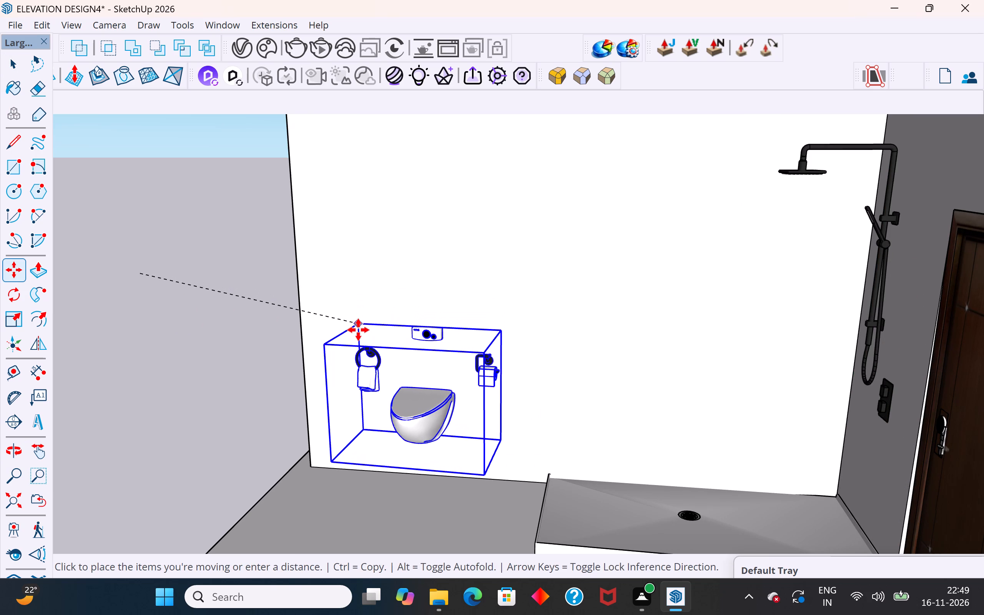
left_click(358, 330)
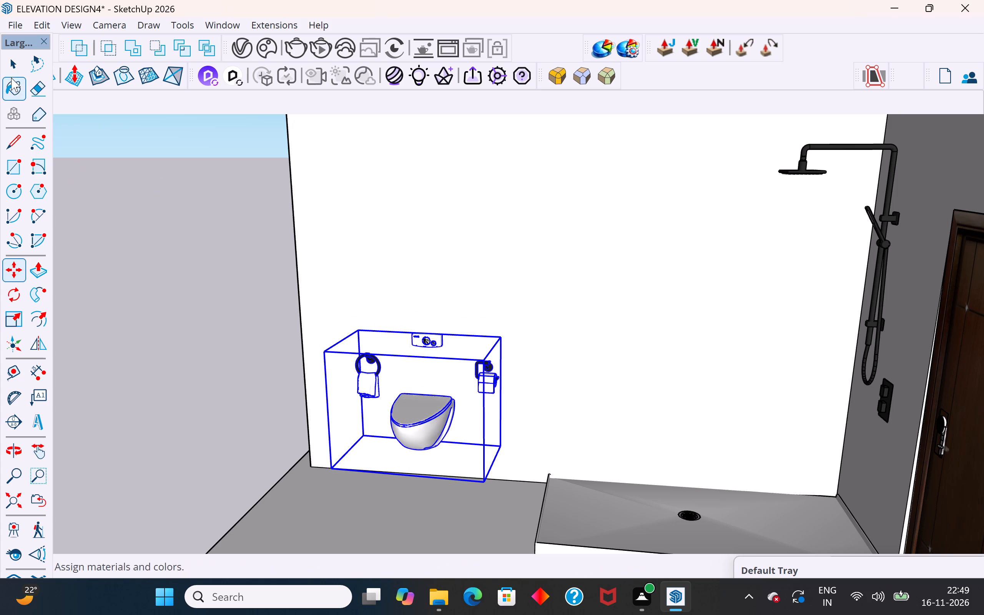
left_click(9, 63)
left_click(211, 339)
Examine how the toilet, flush plate, towel ring and paper holder sit on the wall and above the floor.
middle_click_drag(351, 416, 715, 389)
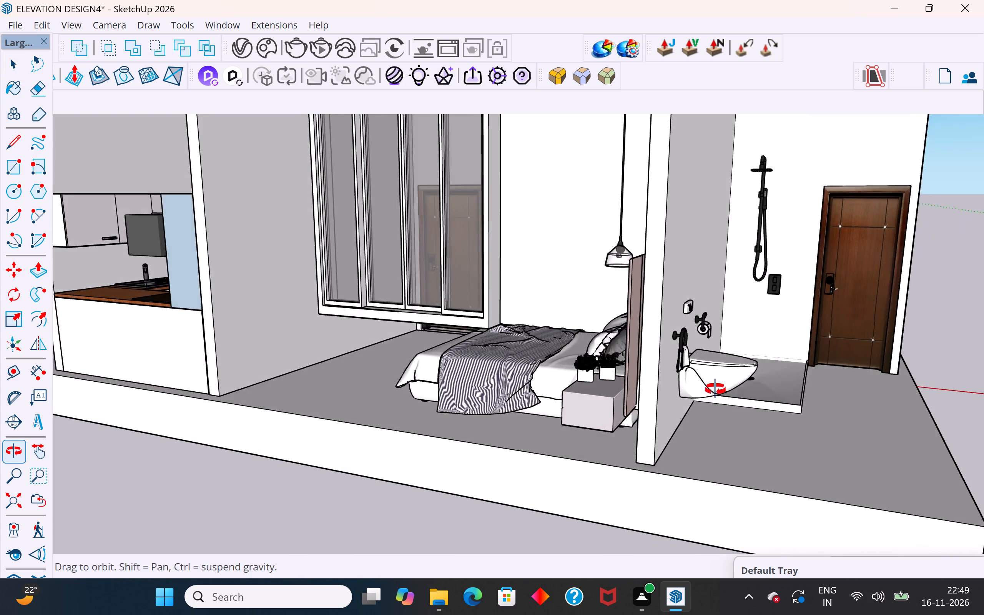
middle_click_drag(715, 389, 657, 411)
scroll(629, 315, "down", 3)
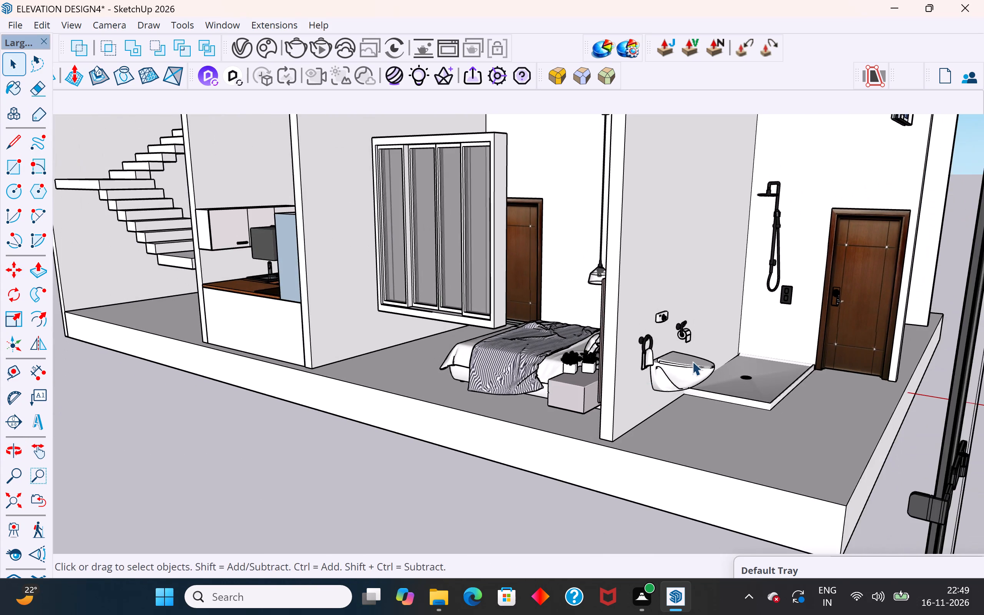
middle_click_drag(673, 375, 639, 411)
scroll(642, 416, "up", 4)
middle_click_drag(645, 416, 640, 418)
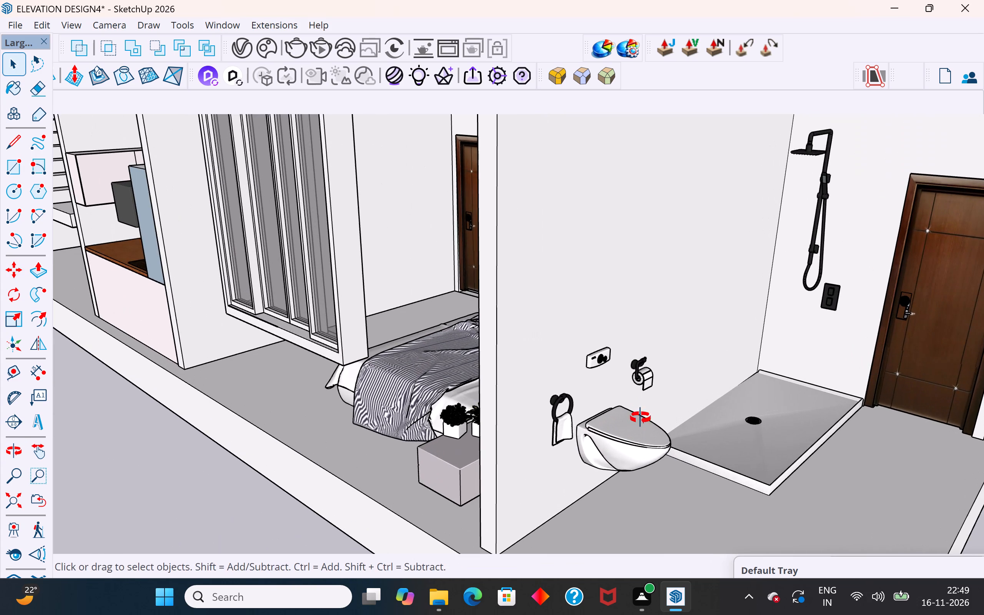
middle_click_drag(640, 418, 611, 425)
scroll(540, 355, "down", 2)
middle_click_drag(554, 394, 533, 394)
scroll(511, 367, "down", 3)
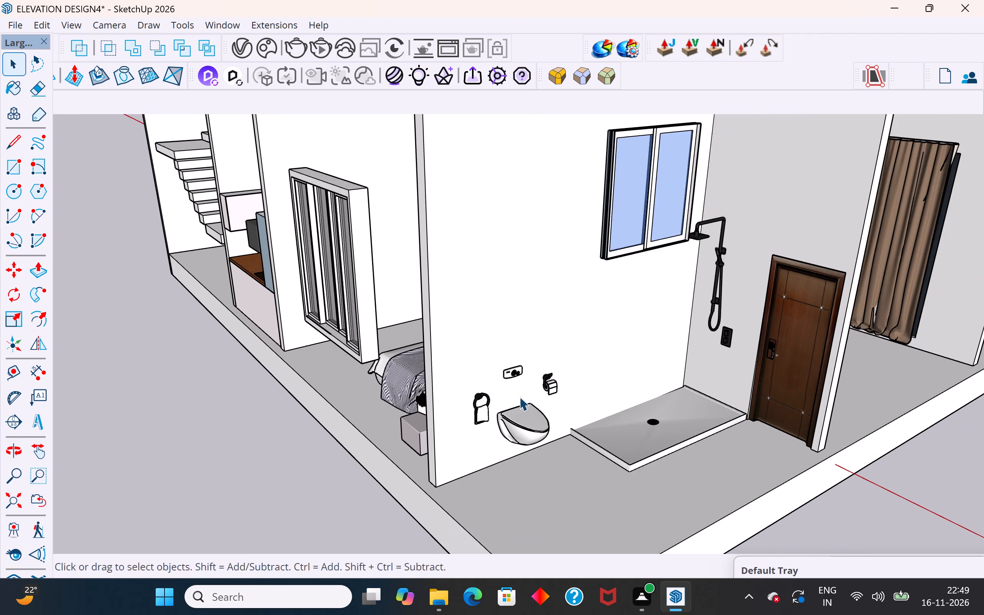
scroll(535, 414, "up", 6)
middle_click_drag(532, 402, 404, 382)
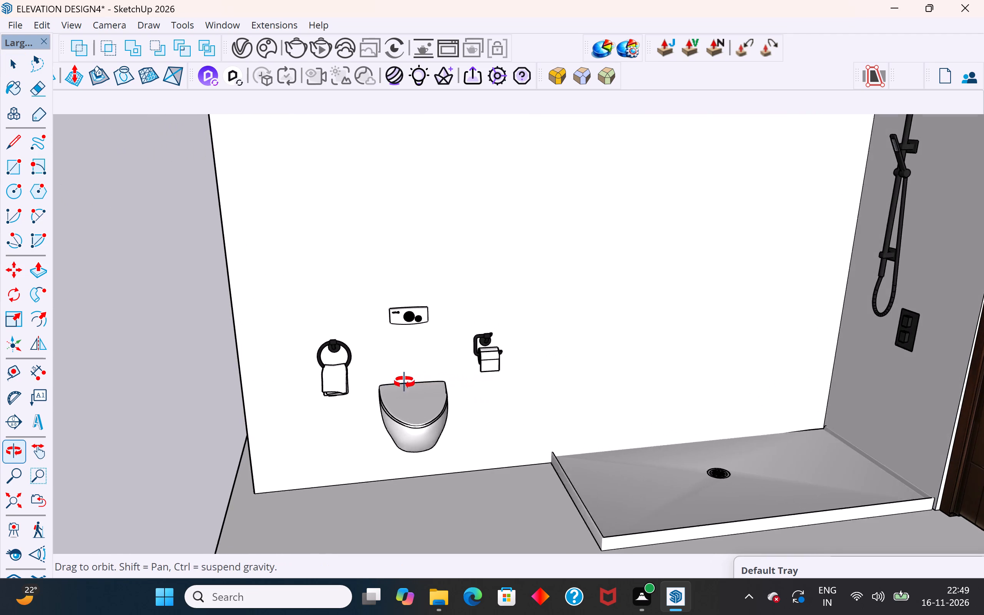
middle_click_drag(404, 382, 404, 382)
scroll(406, 382, "up", 2)
middle_click_drag(417, 380, 468, 281)
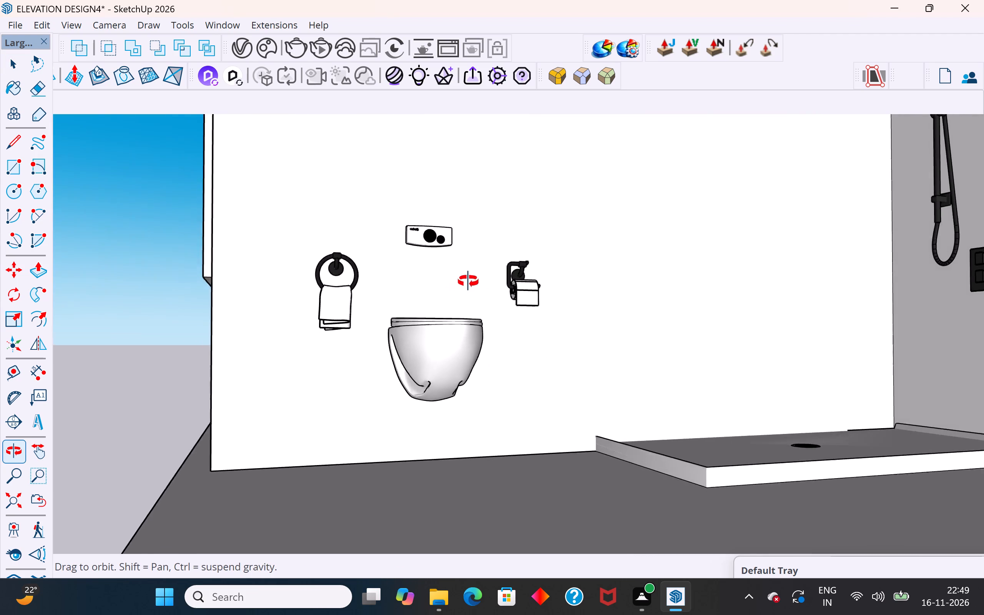
Lower the bathroom kit slightly, straight down the window wall, moving it by its top back corner.
middle_click_drag(468, 281, 596, 350)
left_click(530, 387)
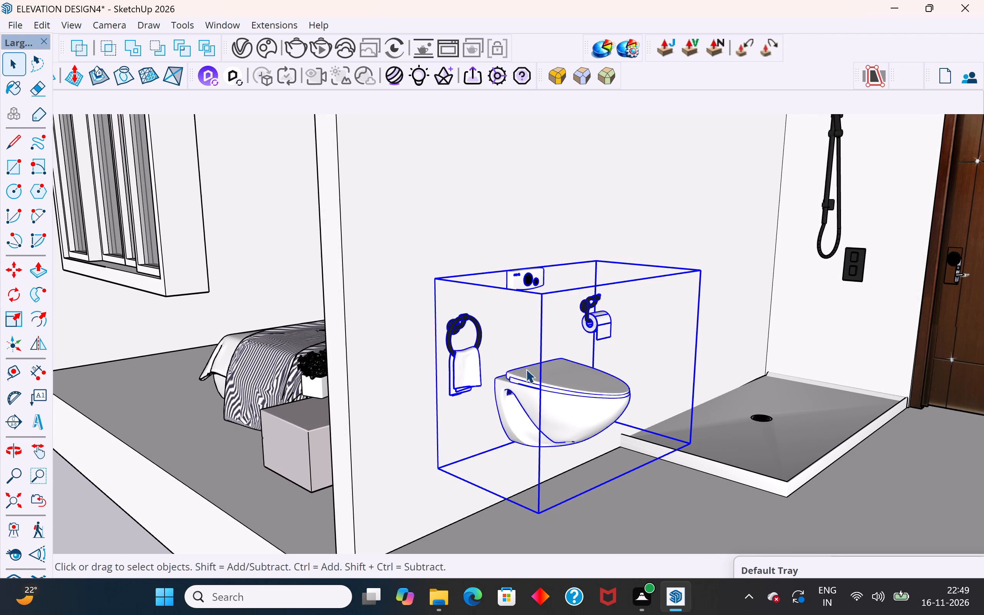
key("m")
left_click(439, 280)
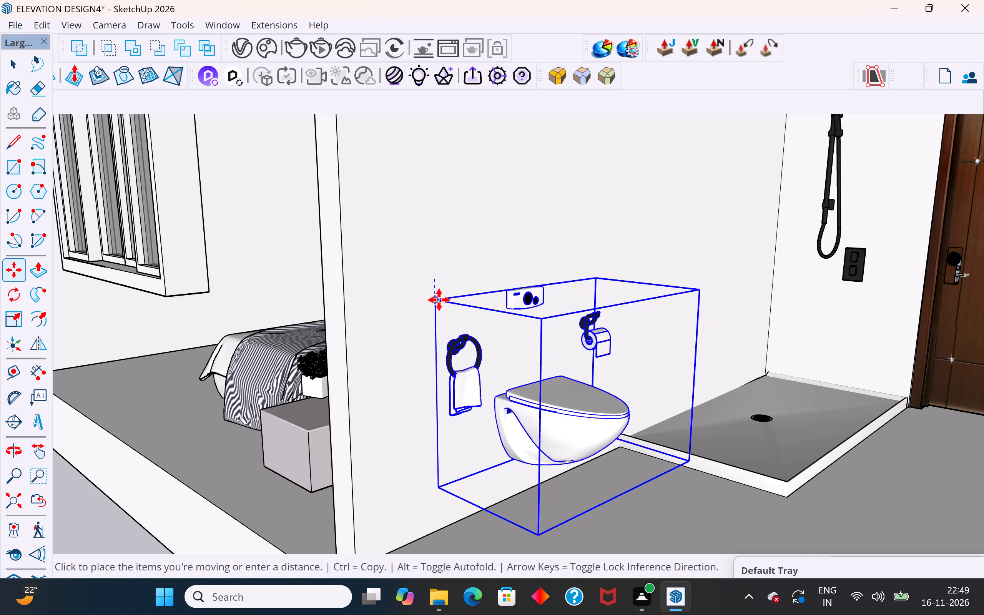
left_click(439, 300)
scroll(415, 304, "down", 13)
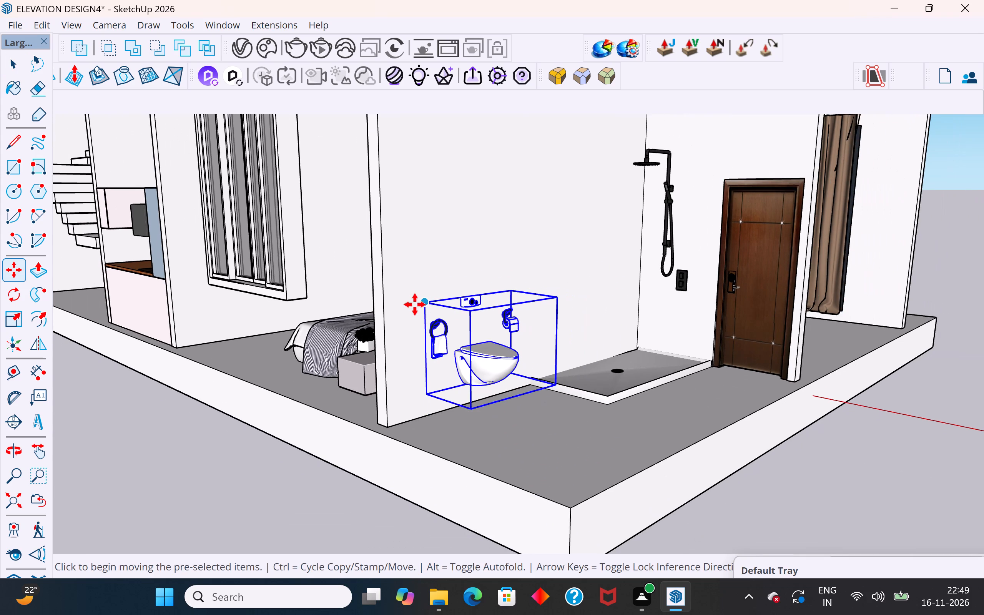
left_click(16, 61)
left_click(184, 440)
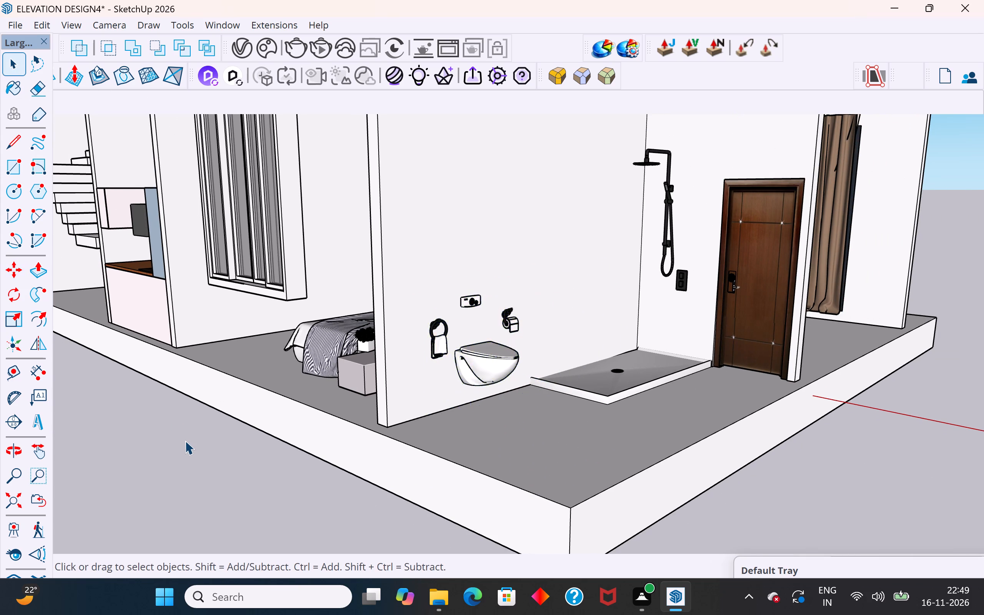
Rotate the glass shower door standing outside the living room 90° horizontally about its bottom corner, from the green to the red axis.
scroll(185, 440, "down", 6)
middle_click_drag(375, 394, 281, 414)
left_click(718, 383)
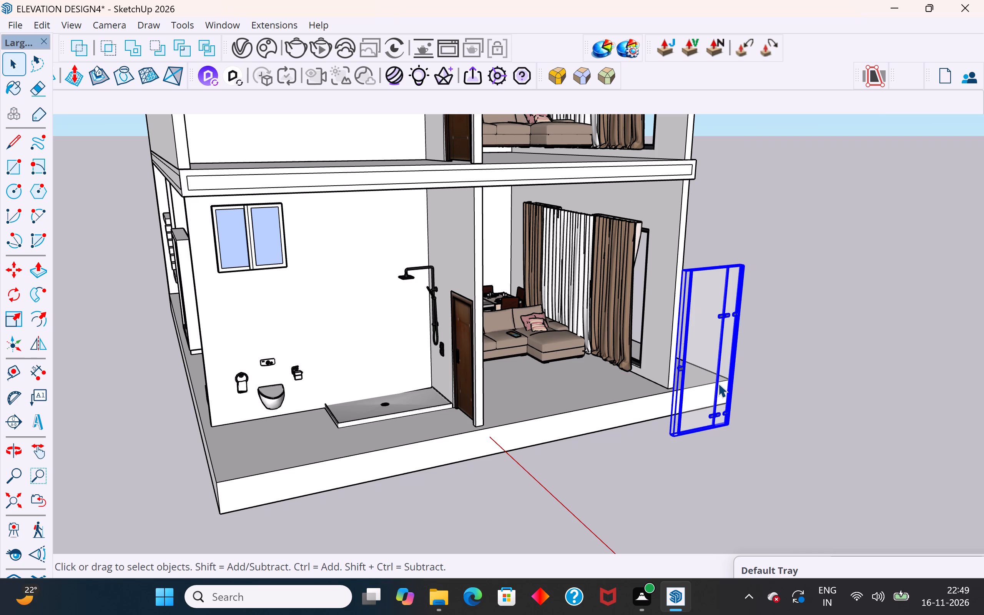
scroll(609, 371, "down", 8)
middle_click_drag(622, 389, 596, 412)
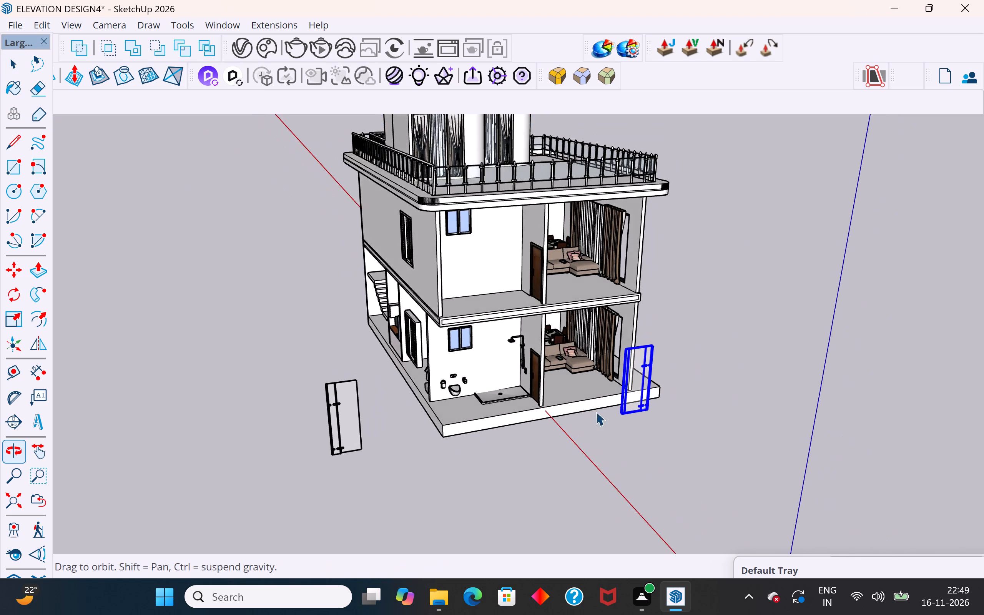
scroll(620, 414, "up", 7)
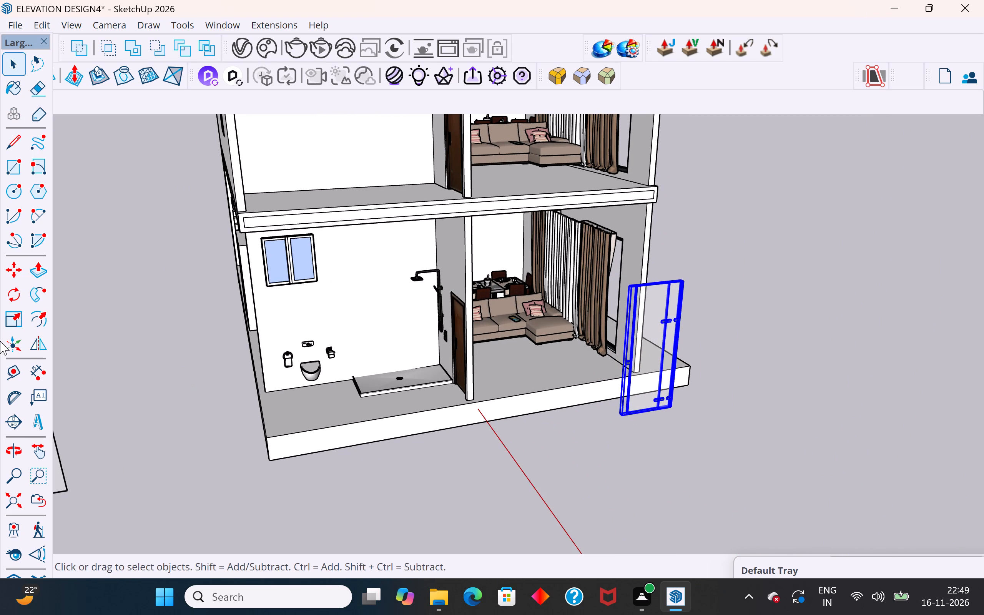
left_click(14, 286)
scroll(658, 466, "up", 3)
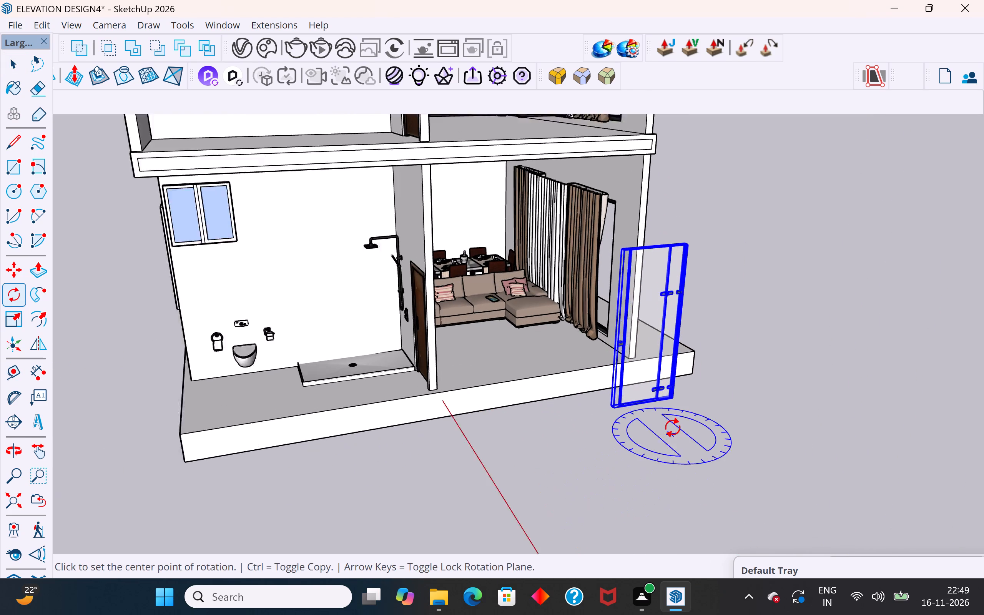
scroll(673, 427, "up", 12)
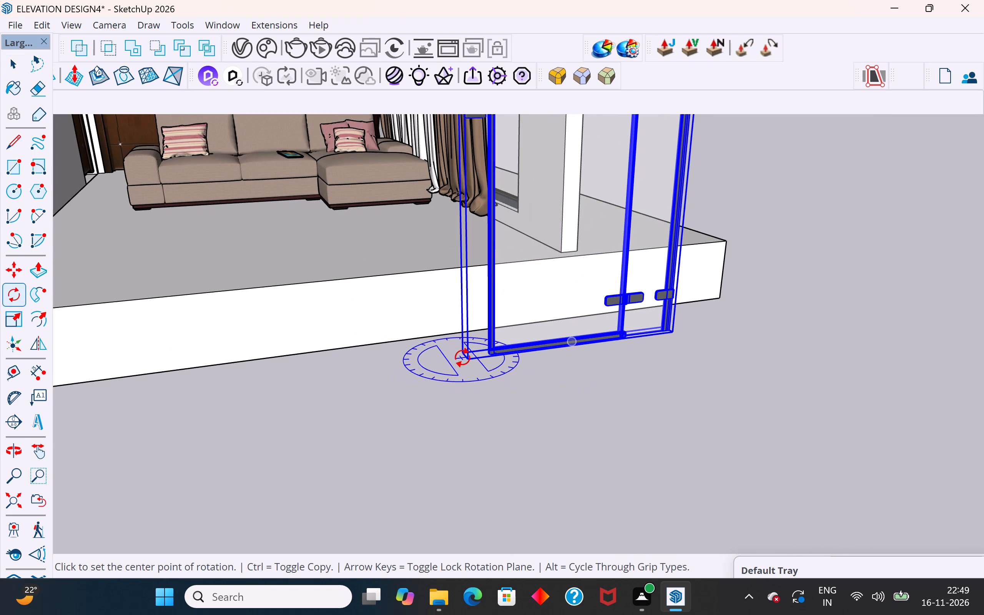
scroll(463, 351, "up", 2)
middle_click_drag(465, 354, 478, 411)
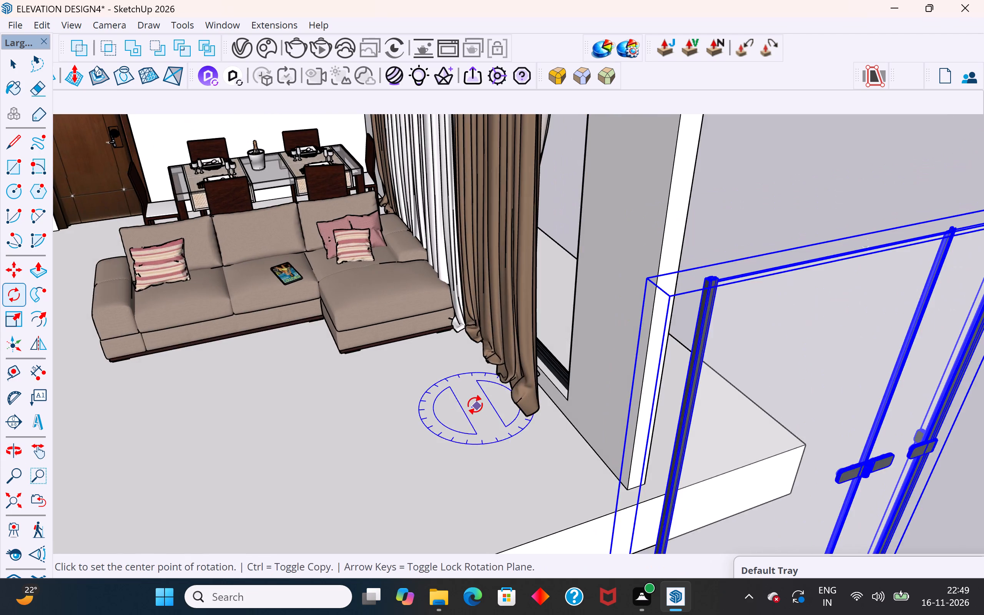
scroll(475, 404, "down", 10)
scroll(494, 503, "up", 14)
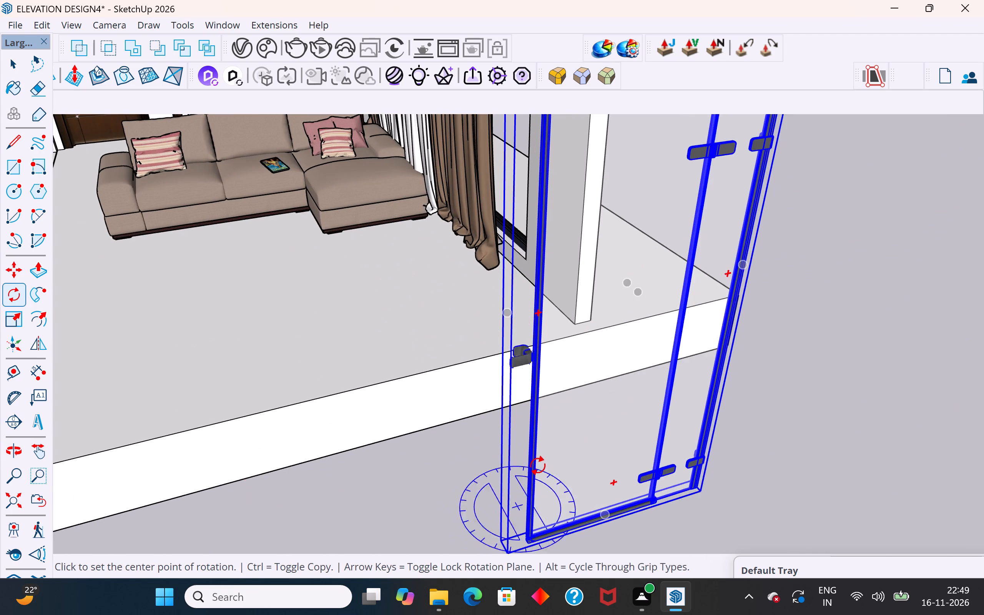
scroll(538, 463, "down", 4)
scroll(545, 523, "up", 15)
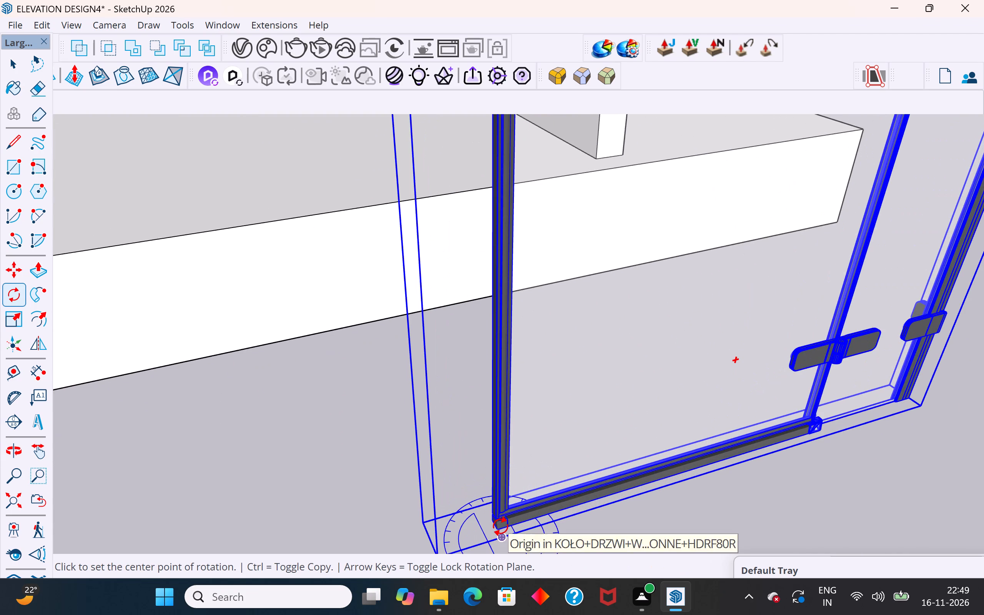
left_click(500, 526)
scroll(500, 526, "down", 16)
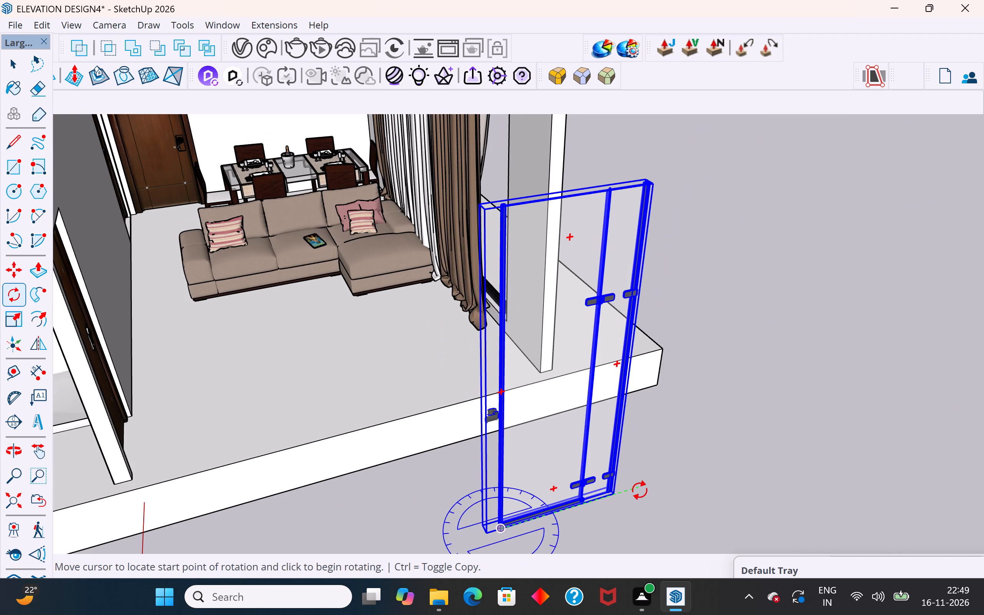
scroll(641, 489, "down", 9)
middle_click_drag(641, 489, 707, 447)
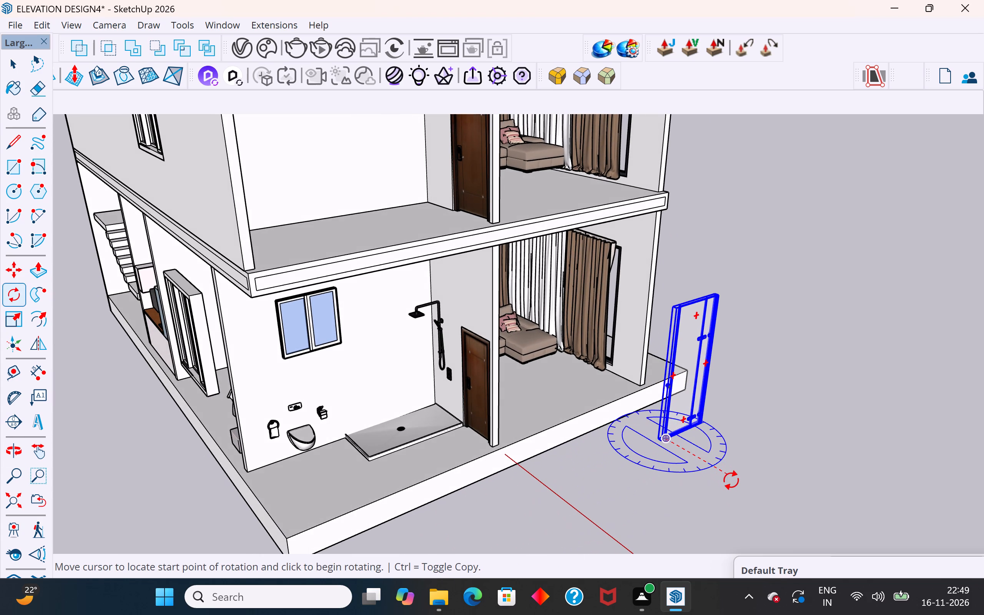
left_click(736, 401)
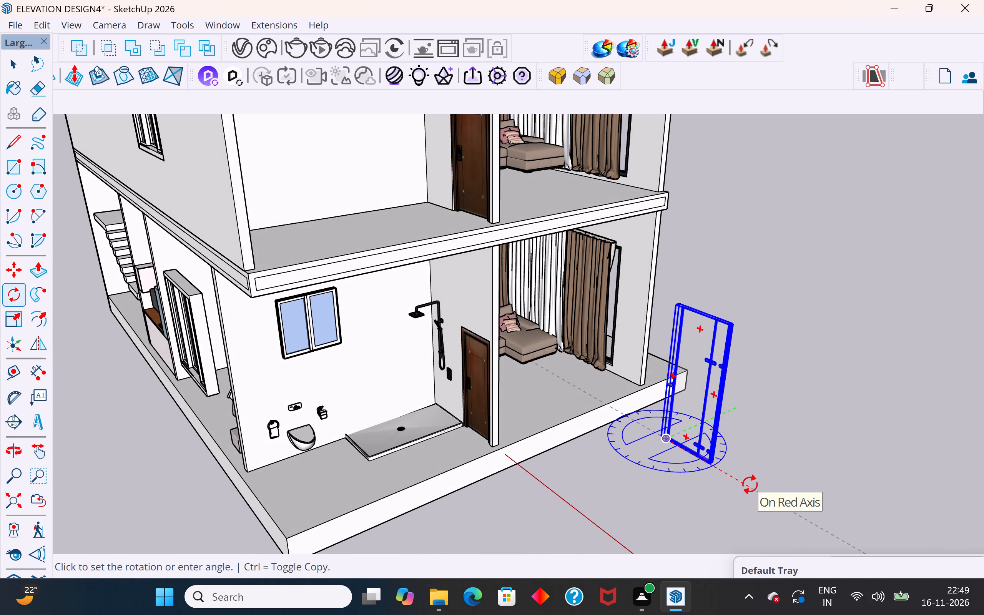
left_click(750, 484)
left_click(9, 57)
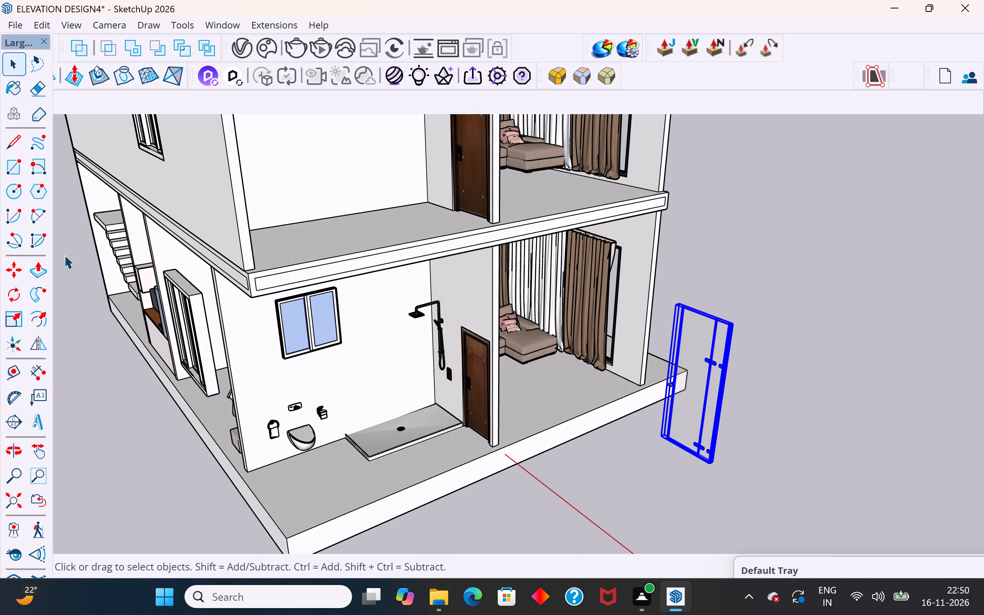
left_click(89, 441)
Move the rotated glass shower door by its bottom corner to the window wall, at the shower tray's edge beside the toilet.
left_click(680, 429)
scroll(680, 429, "up", 4)
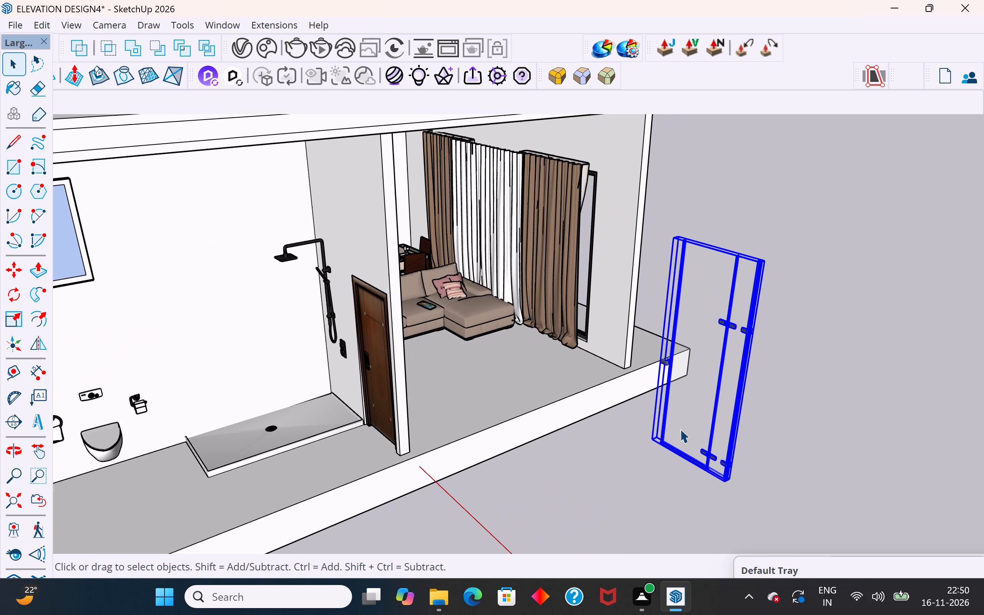
key("m")
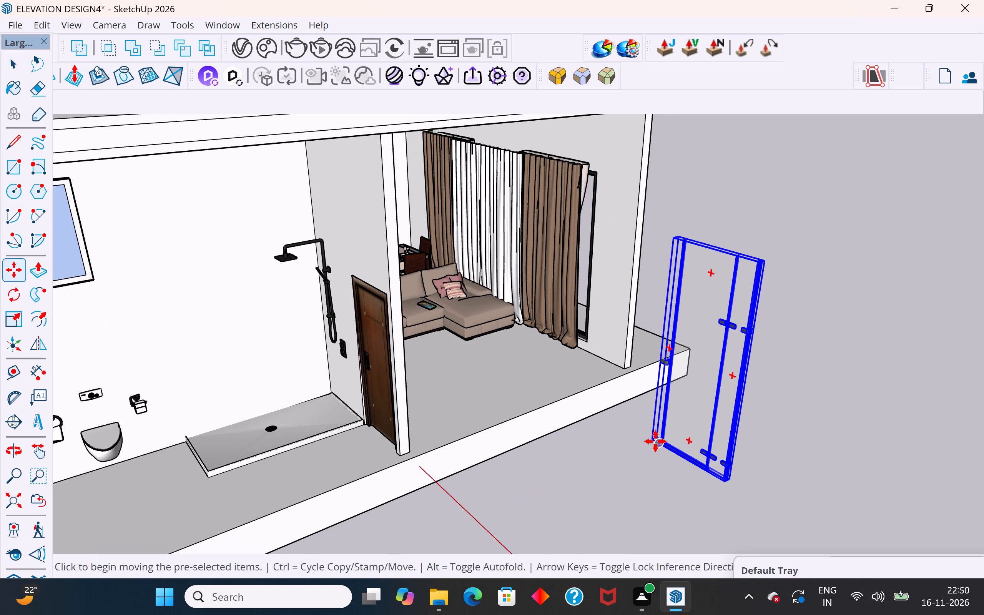
left_click(658, 443)
middle_click_drag(183, 447, 279, 384)
scroll(277, 396, "up", 7)
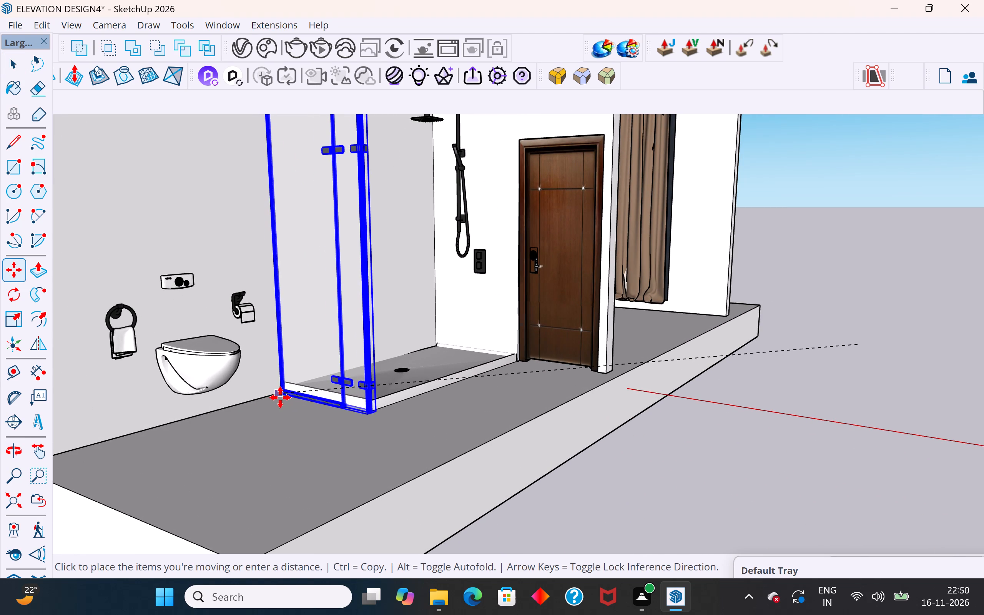
left_click(280, 397)
Shift the glass shower door along the green axis by its bottom wall-side corner to the tray's lower corner at the window wall.
middle_click_drag(346, 422, 198, 472)
scroll(244, 372, "up", 4)
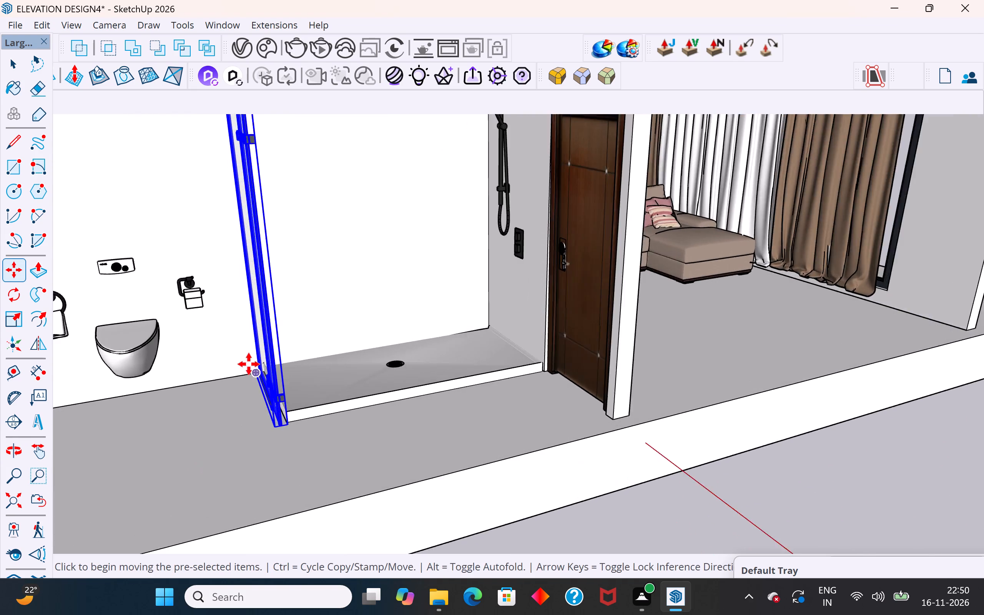
scroll(249, 364, "up", 20)
scroll(249, 364, "up", 6)
middle_click_drag(269, 384, 266, 382)
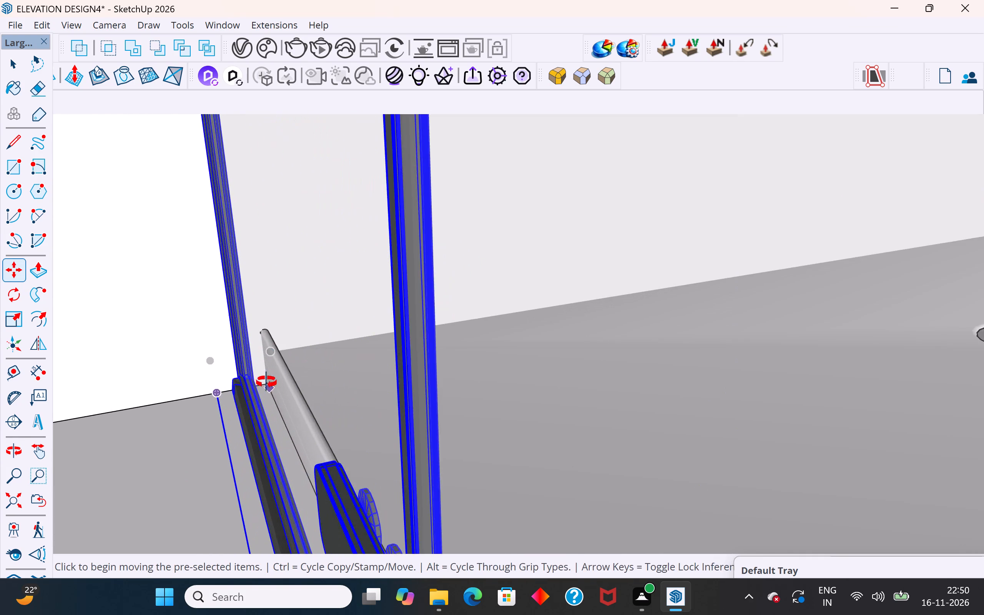
middle_click_drag(266, 382, 212, 392)
scroll(231, 370, "up", 12)
middle_click_drag(258, 374, 266, 373)
middle_click_drag(266, 373, 271, 326)
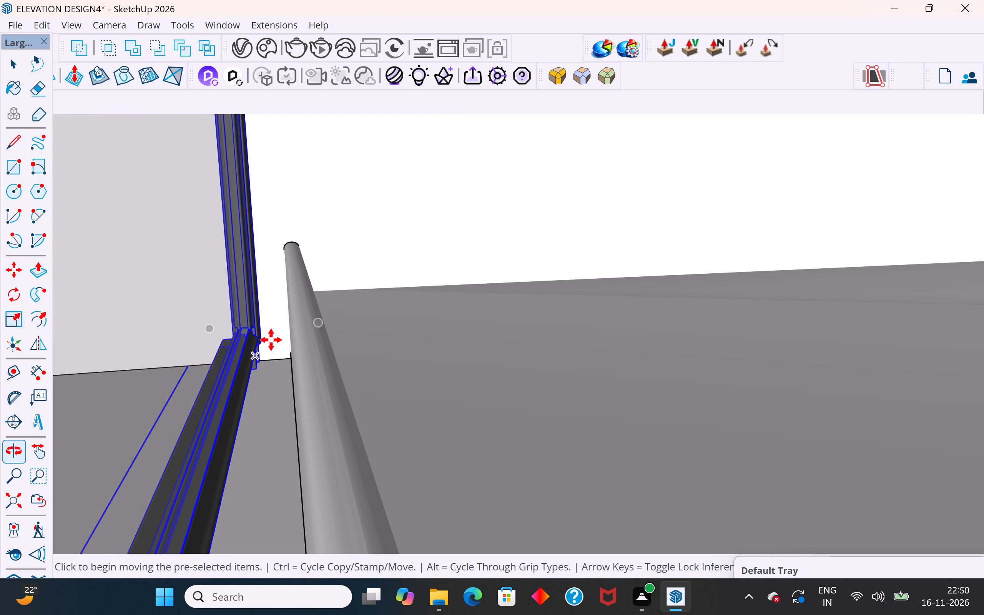
scroll(268, 351, "up", 15)
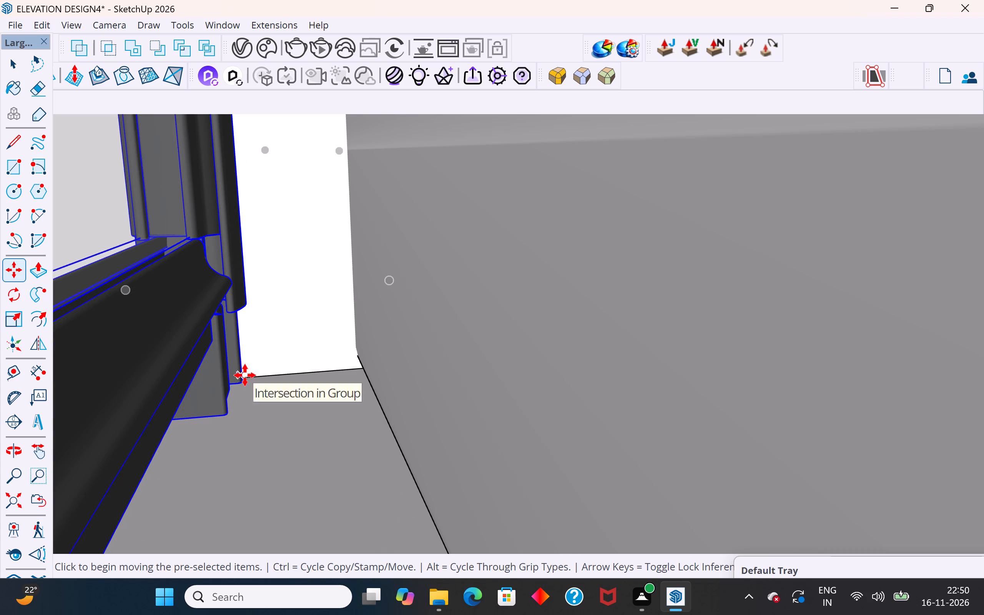
left_click(245, 375)
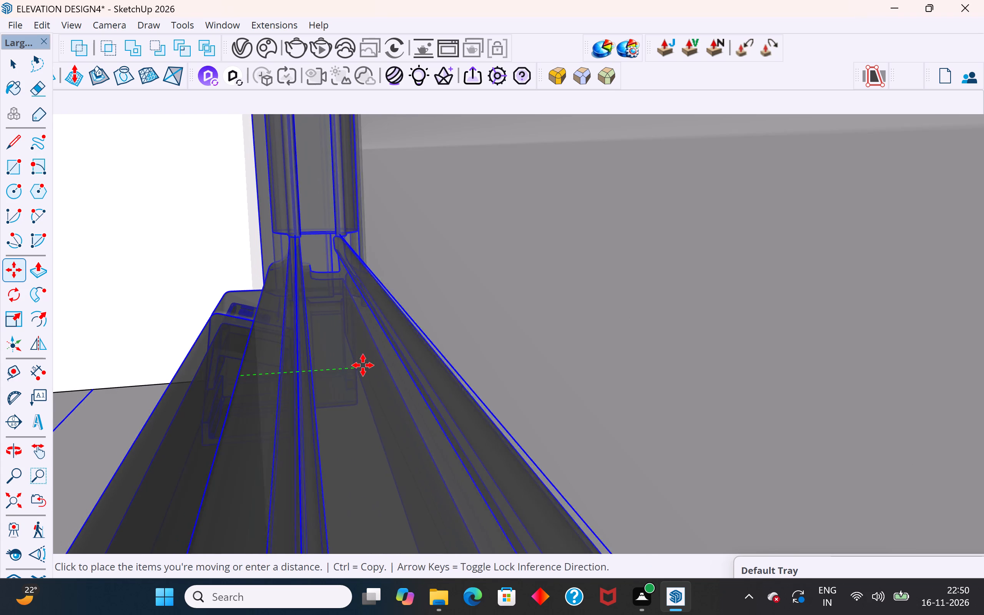
left_click(363, 365)
scroll(344, 413, "down", 18)
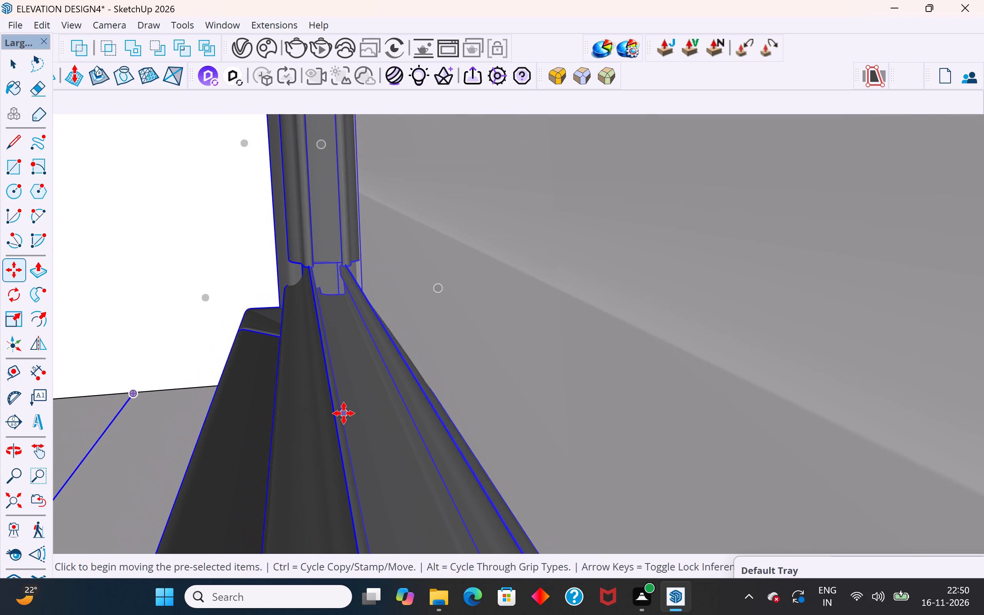
scroll(344, 413, "down", 11)
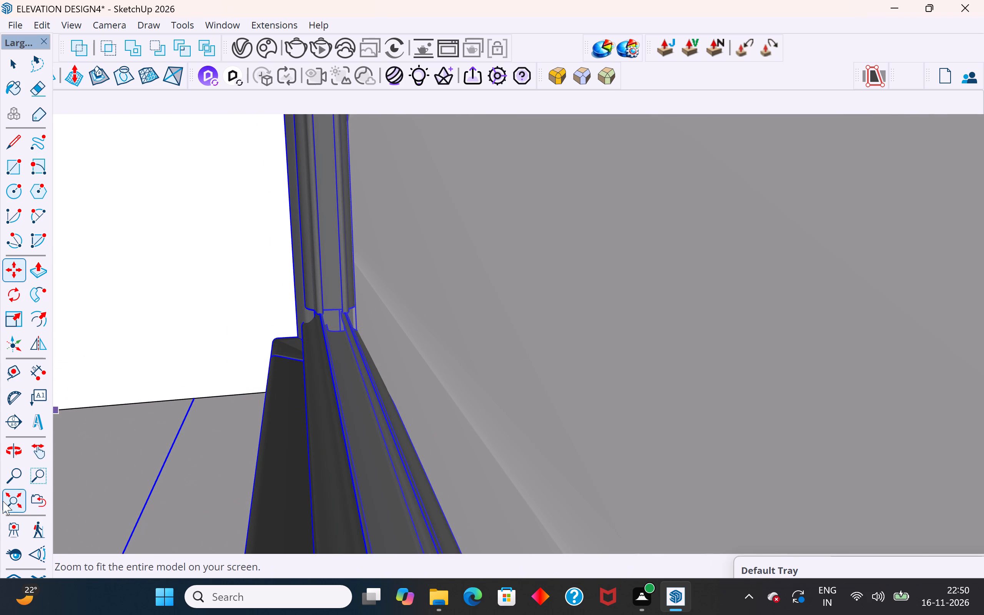
left_click(15, 501)
scroll(357, 408, "down", 4)
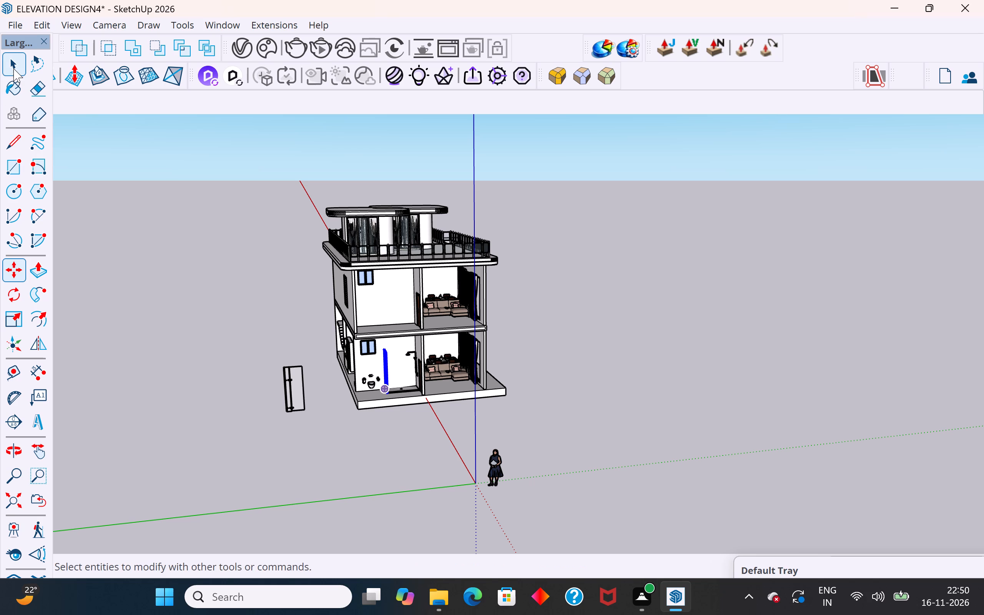
left_click(13, 68)
left_click(180, 300)
Examine how the glass shower door sits on the tray between the toilet and the shower fittings.
middle_click_drag(272, 394, 491, 368)
scroll(488, 368, "up", 3)
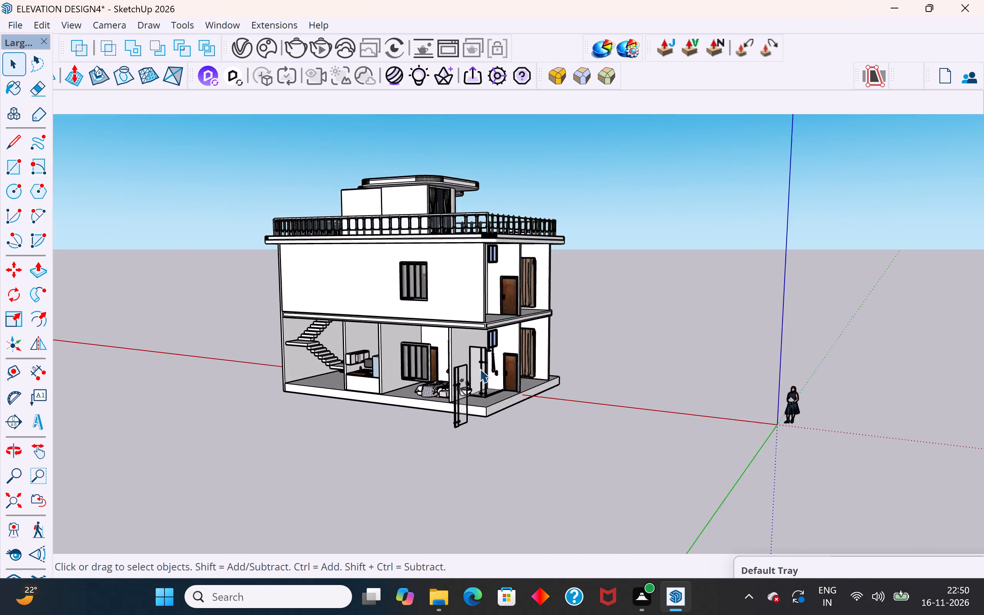
scroll(480, 369, "up", 18)
middle_click_drag(502, 374, 454, 377)
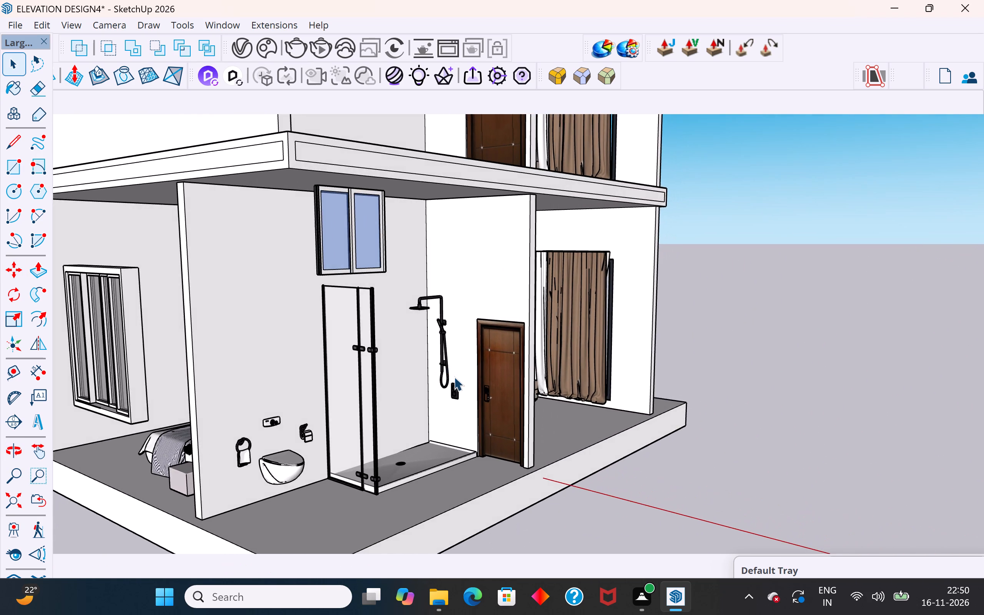
scroll(469, 400, "up", 3)
scroll(466, 402, "down", 7)
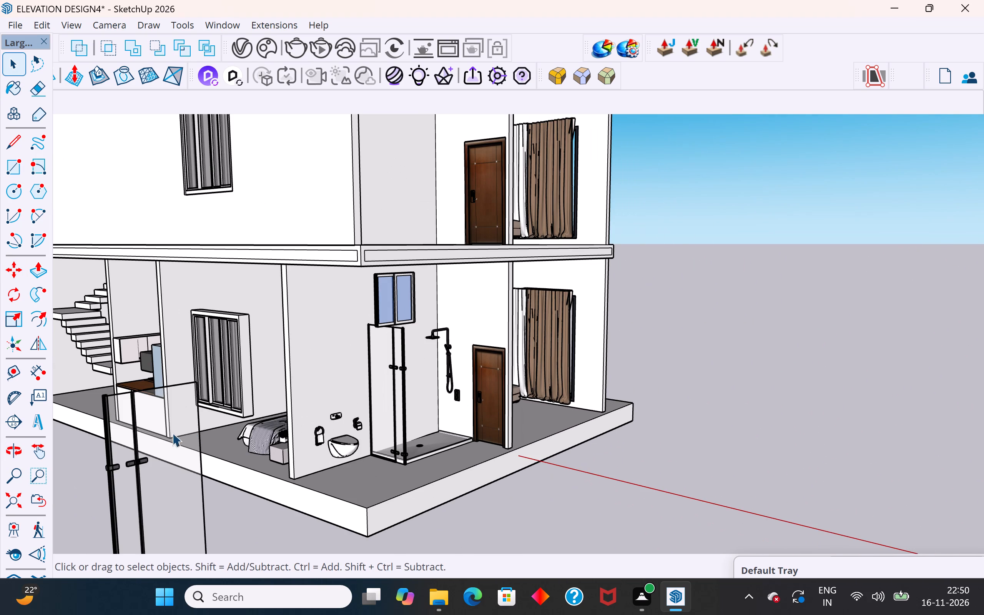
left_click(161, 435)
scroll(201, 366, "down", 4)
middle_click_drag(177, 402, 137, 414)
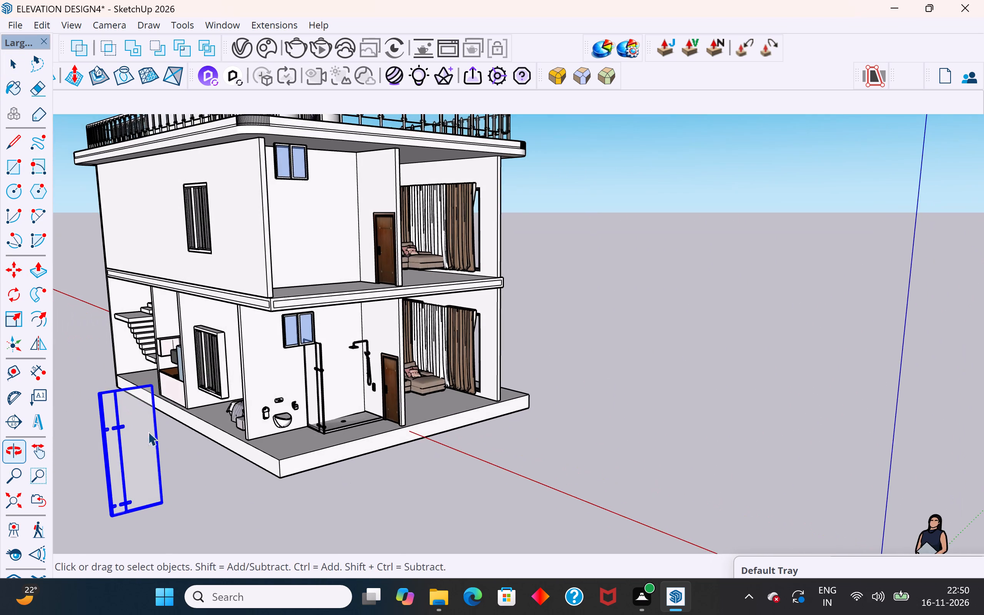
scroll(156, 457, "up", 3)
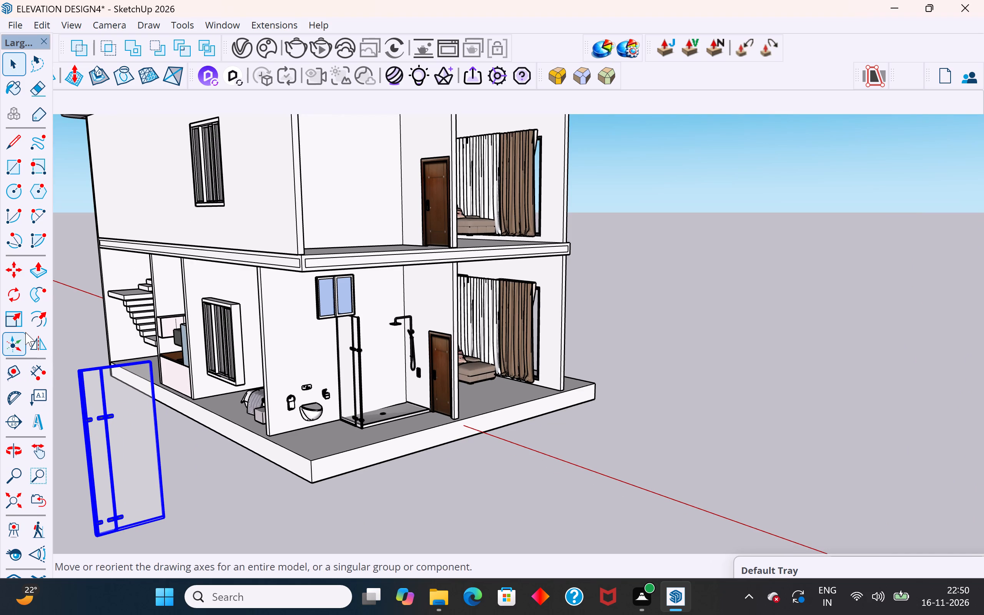
Rotate the glass shower door at the tray horizontally about its bottom wall-side corner onto the green axis, flat along the window wall behind the toilet.
scroll(339, 387, "up", 19)
left_click(373, 425)
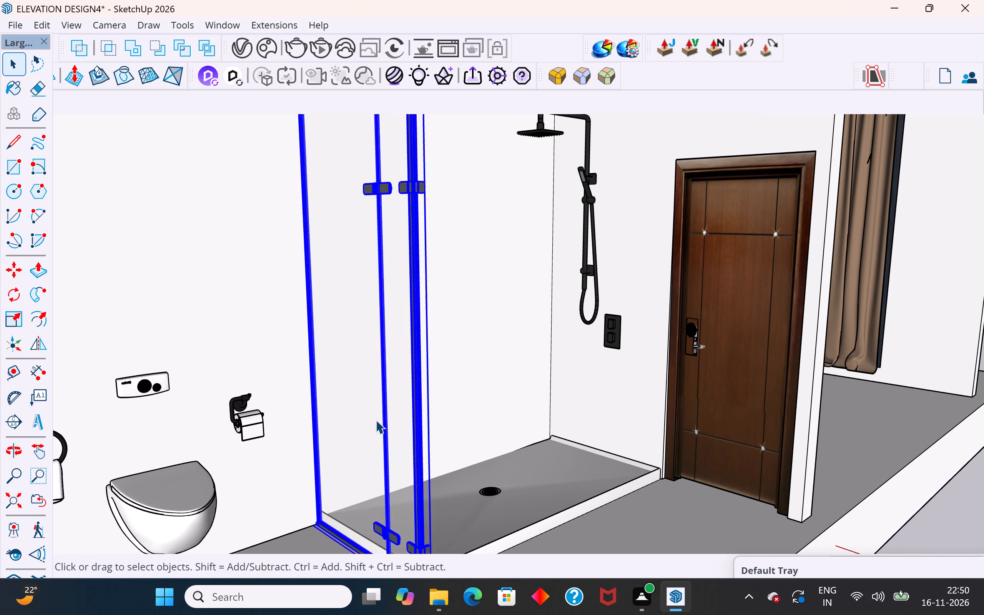
scroll(377, 414, "down", 9)
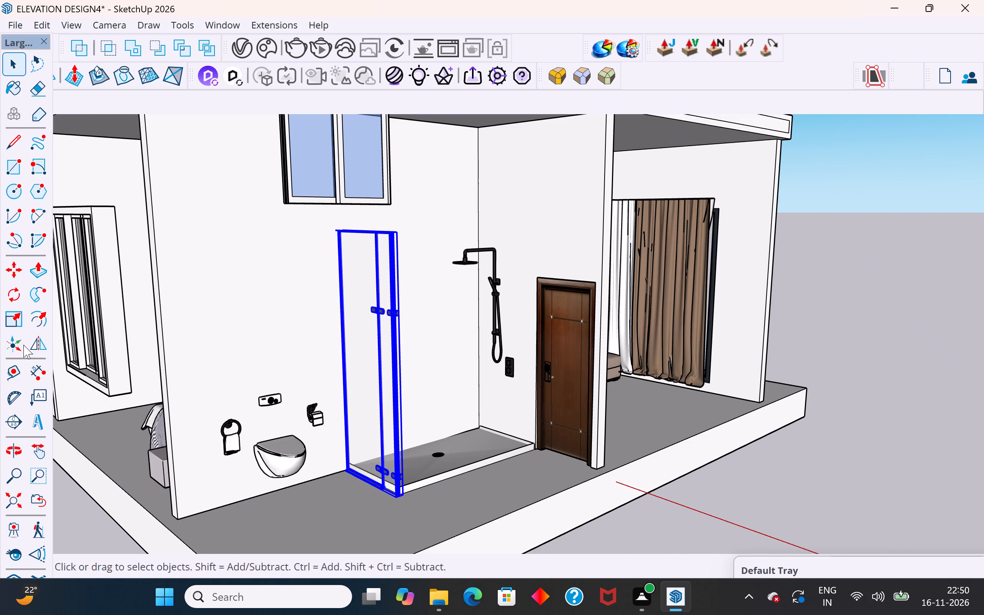
left_click(22, 304)
scroll(369, 480, "up", 9)
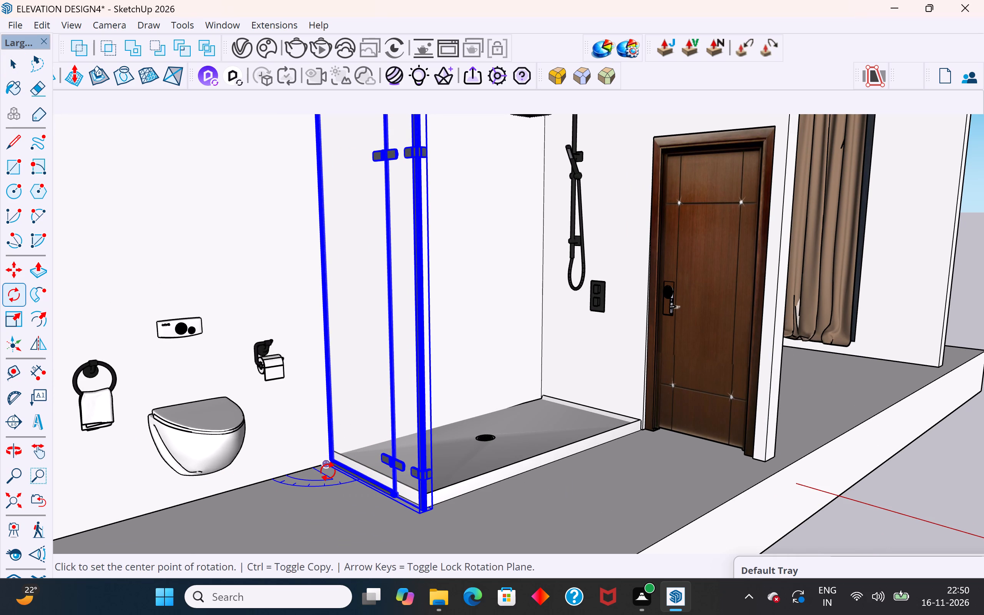
left_click(328, 471)
scroll(328, 471, "down", 4)
left_click(401, 520)
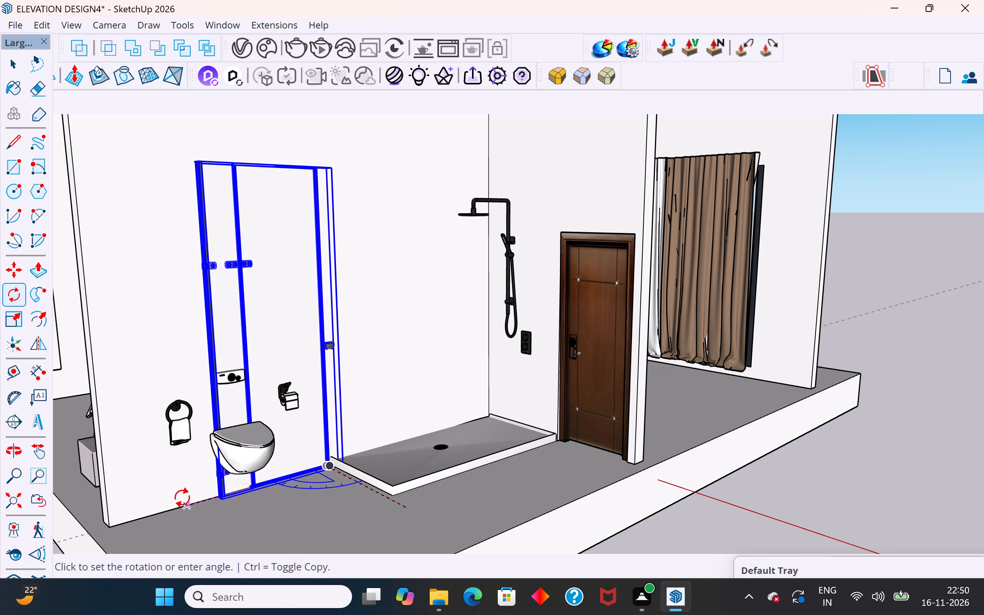
left_click(132, 509)
Rotate the glass shower door horizontally about its bottom corner beneath the toilet until it stands perpendicular to the window wall.
scroll(333, 480, "up", 3)
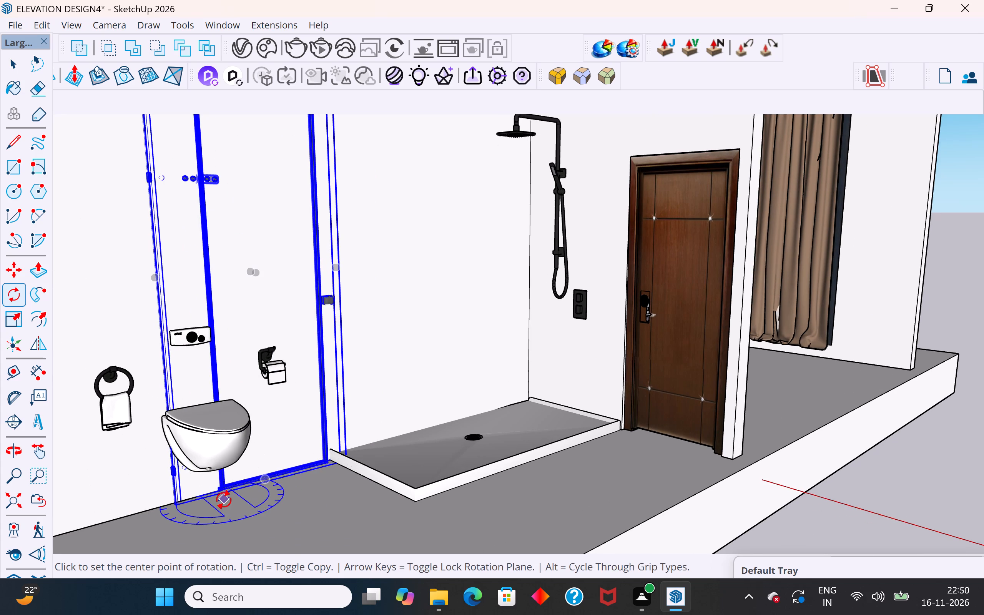
left_click(224, 499)
left_click(339, 464)
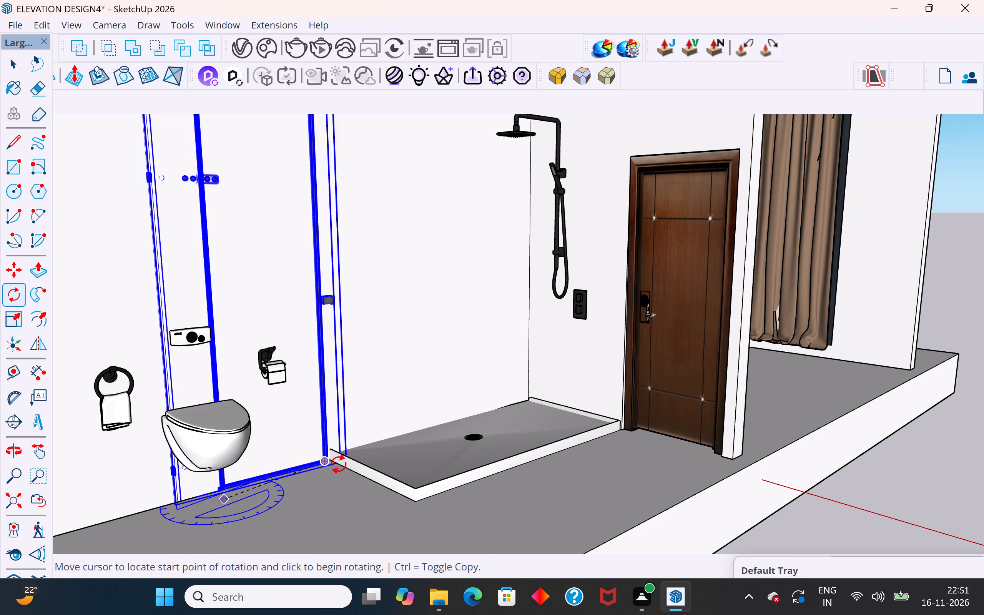
scroll(339, 464, "down", 9)
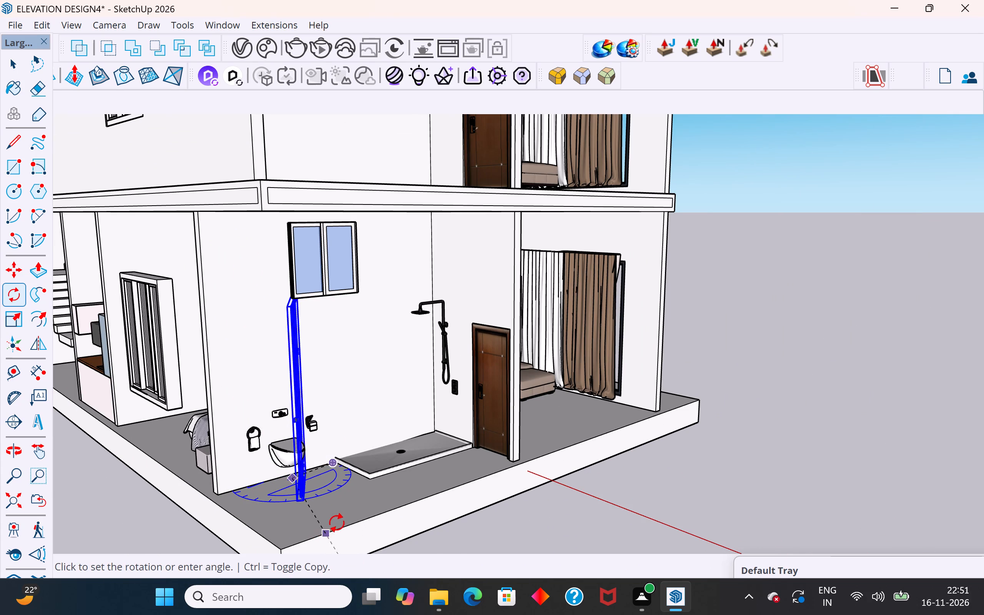
scroll(349, 515, "up", 4)
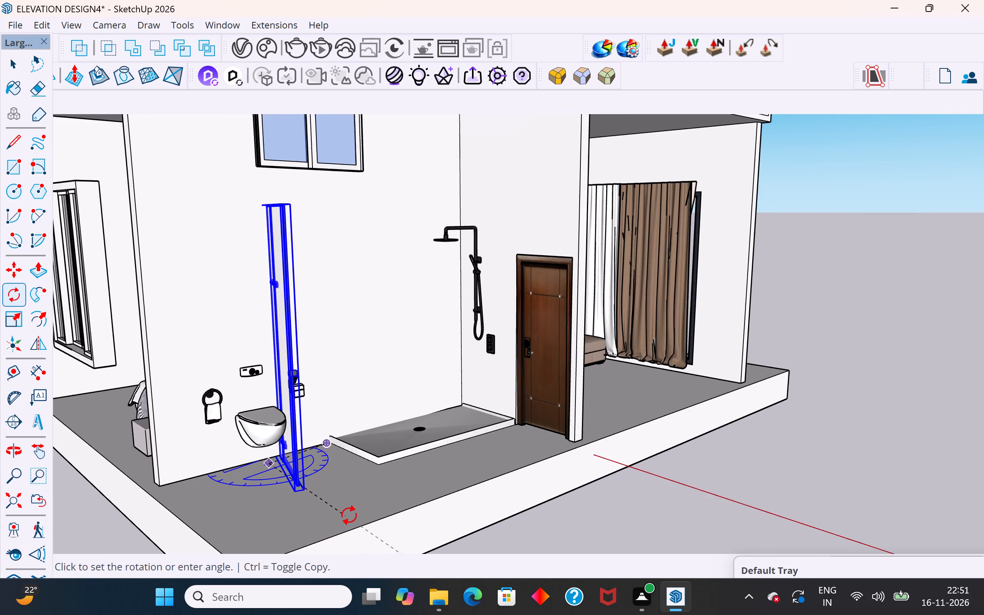
scroll(349, 515, "up", 3)
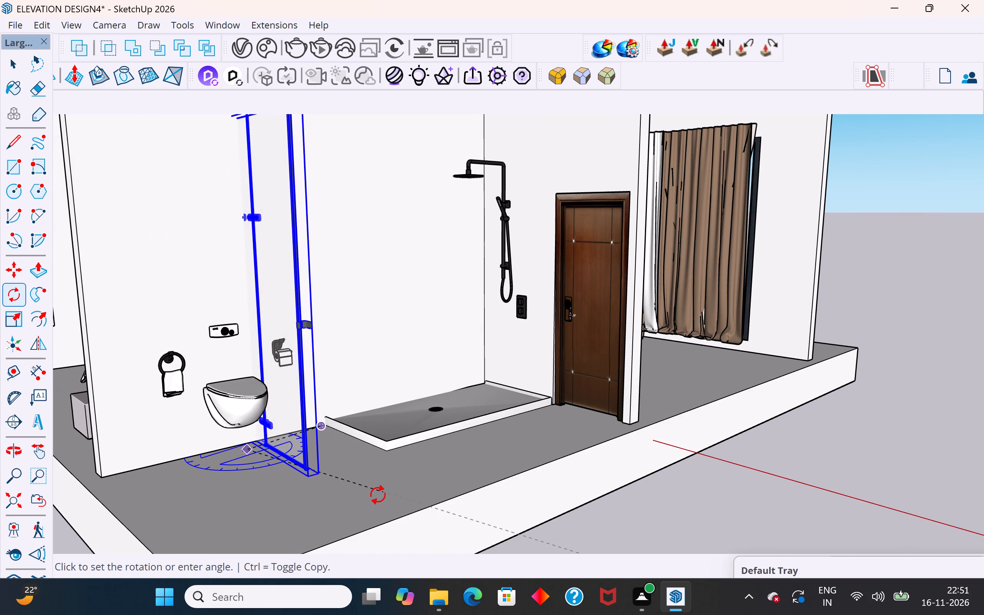
left_click(378, 494)
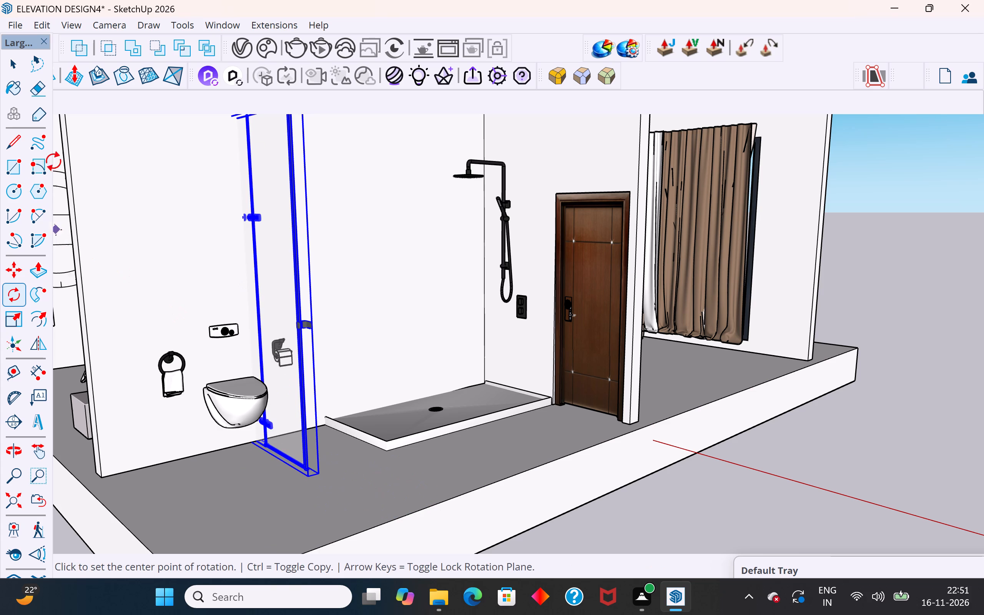
Move the glass shower door by its bottom wall-side corner along the green axis from beneath the toilet to the shower tray's edge.
left_click(13, 72)
left_click(650, 514)
scroll(647, 500, "down", 7)
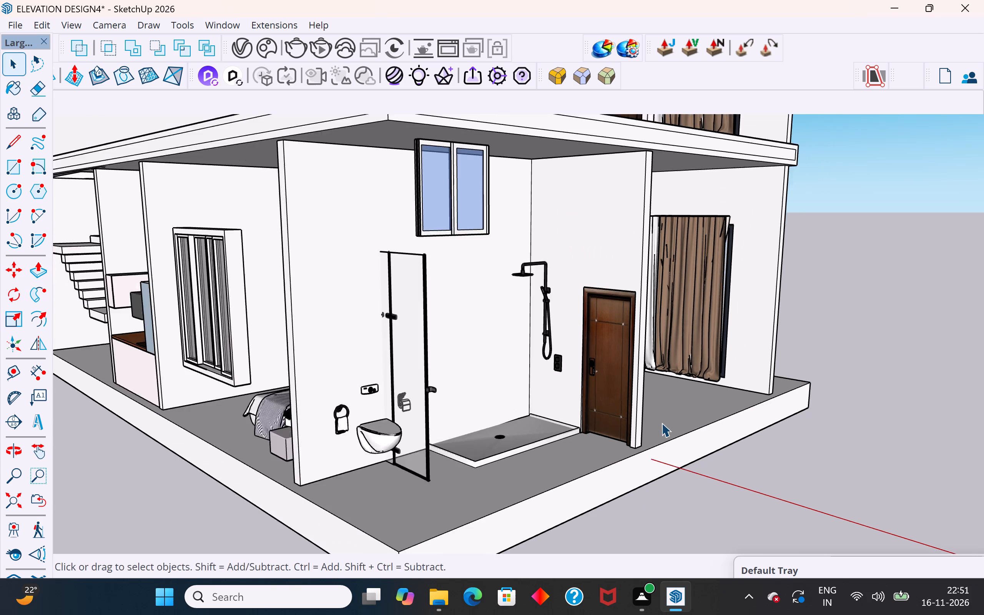
scroll(662, 423, "down", 3)
middle_click_drag(660, 422, 764, 466)
scroll(631, 430, "up", 8)
left_click(681, 442)
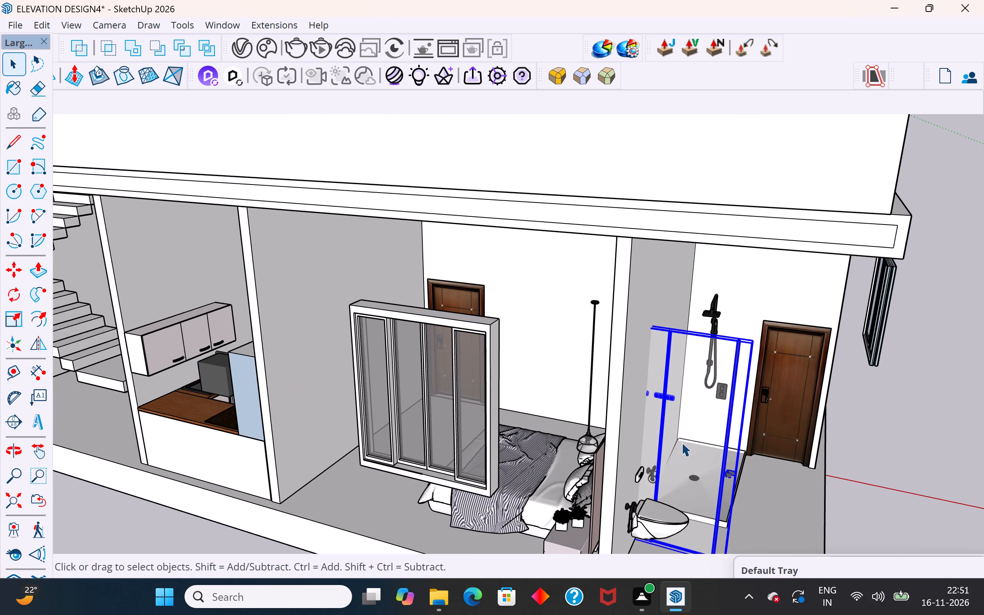
middle_click_drag(681, 442, 675, 434)
scroll(377, 481, "up", 1)
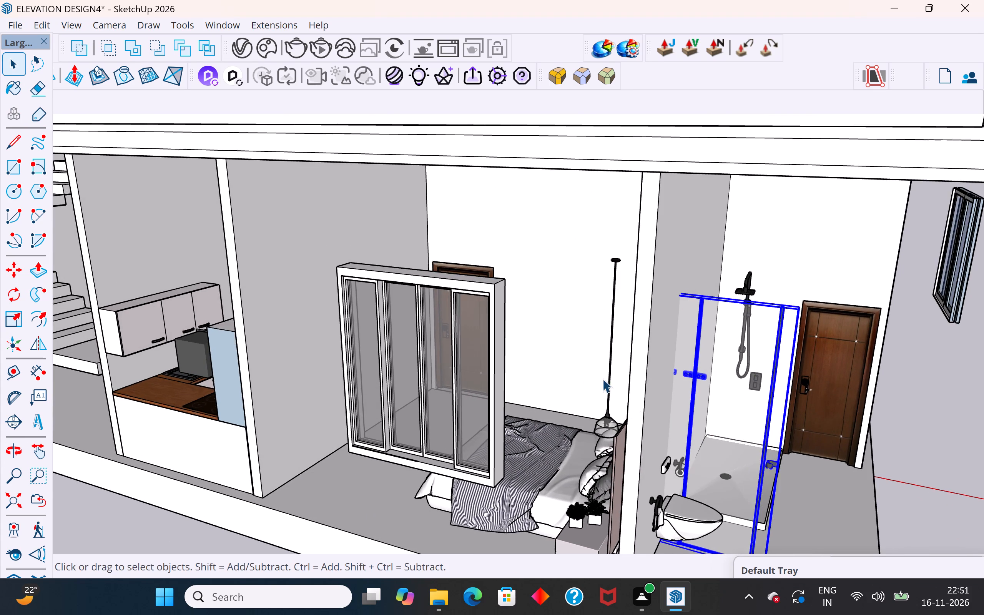
scroll(580, 371, "down", 5)
scroll(688, 437, "up", 9)
middle_click_drag(611, 464, 628, 388)
scroll(622, 390, "up", 5)
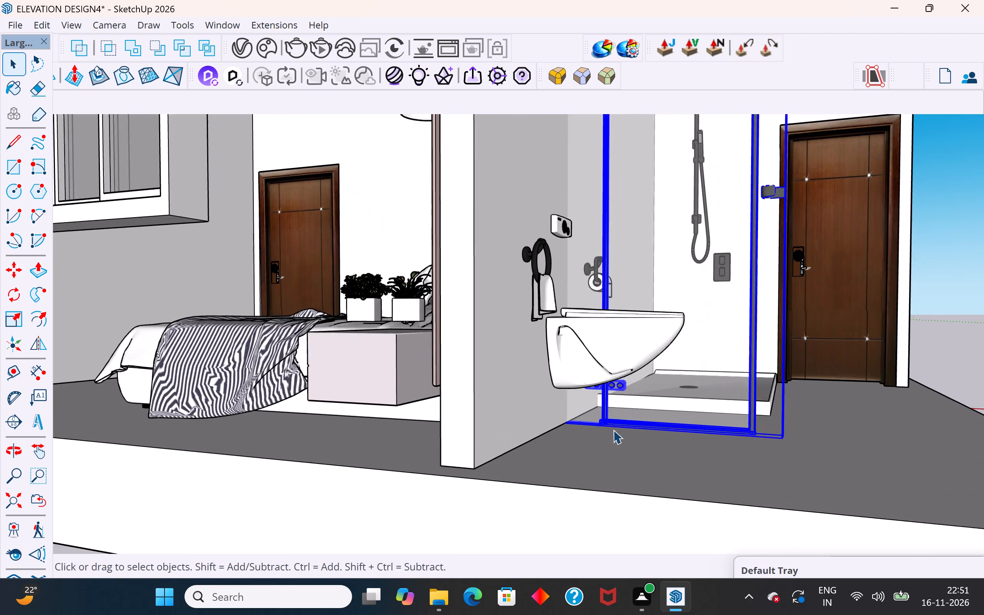
scroll(613, 430, "up", 11)
key("m")
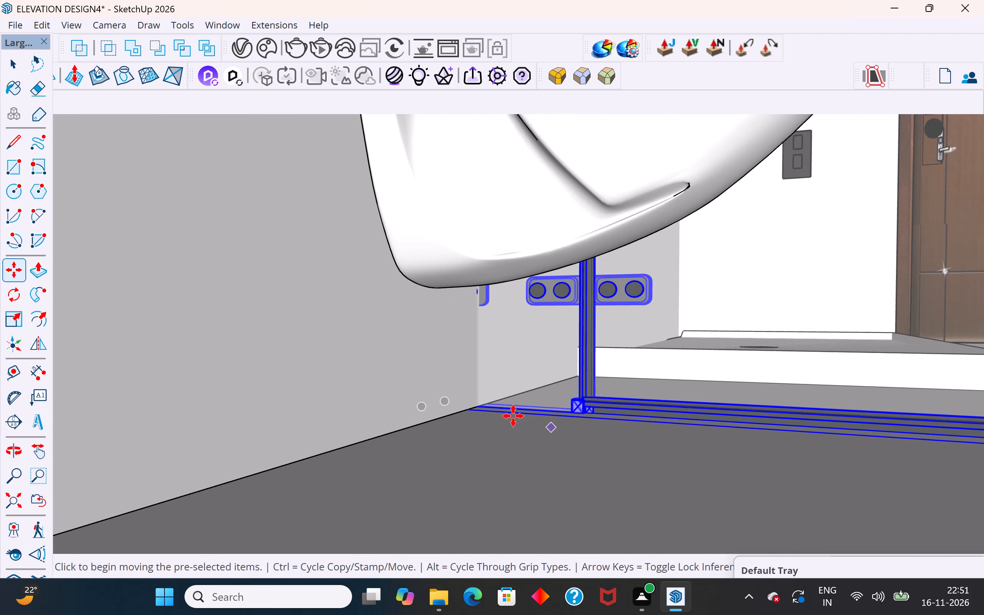
left_click(465, 412)
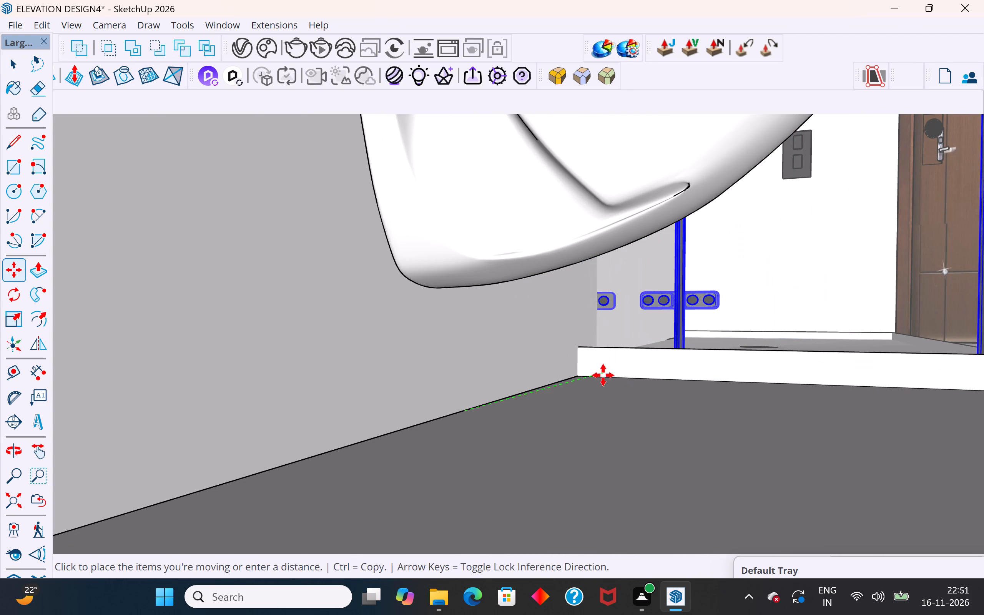
left_click(612, 387)
Move the glass shower door by its frame's bottom corner onto the tray's lower corner at the window wall.
scroll(578, 387, "up", 8)
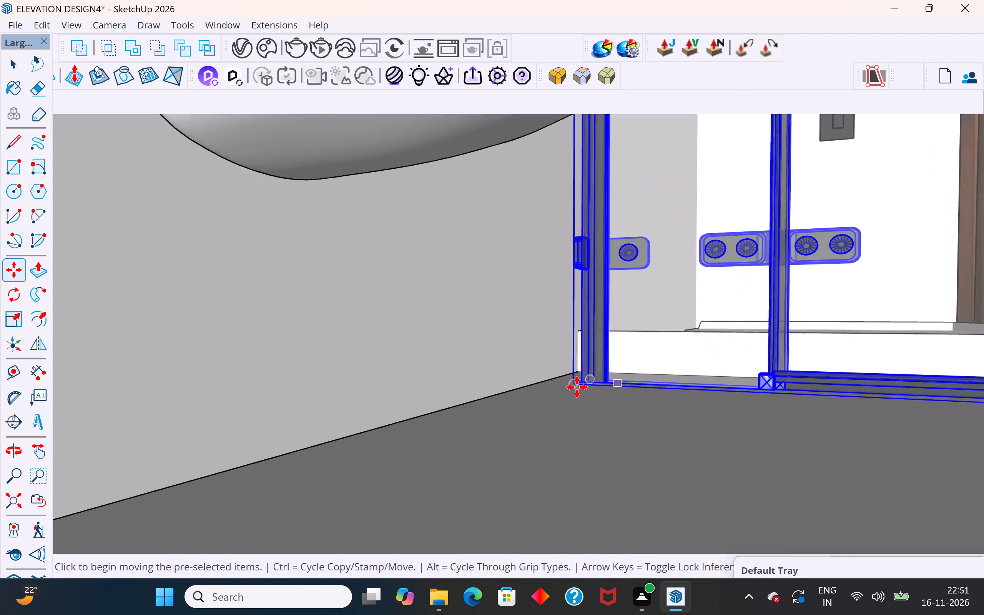
scroll(577, 387, "up", 2)
middle_click_drag(575, 379, 657, 386)
scroll(563, 366, "up", 13)
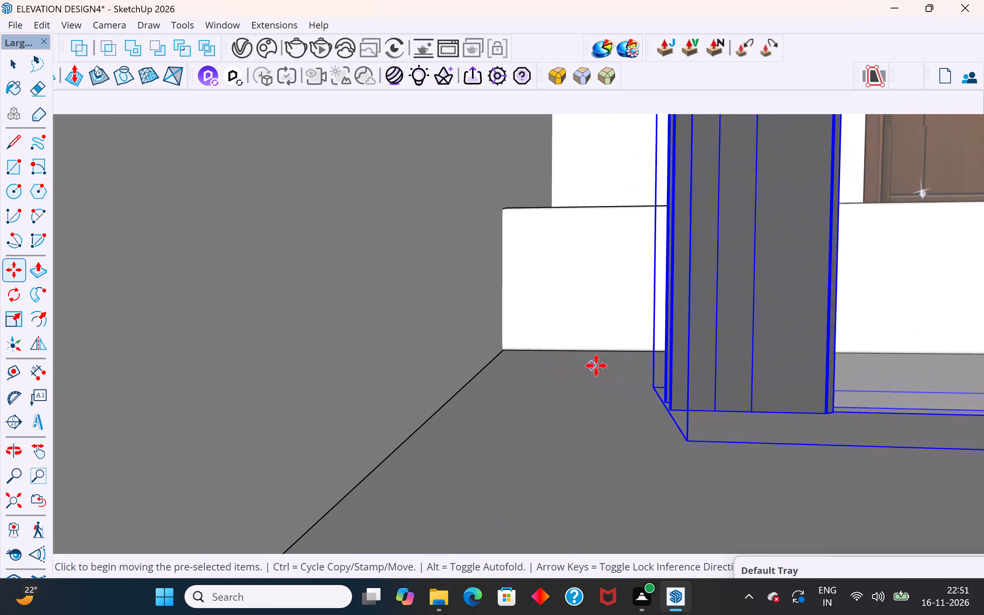
left_click(690, 414)
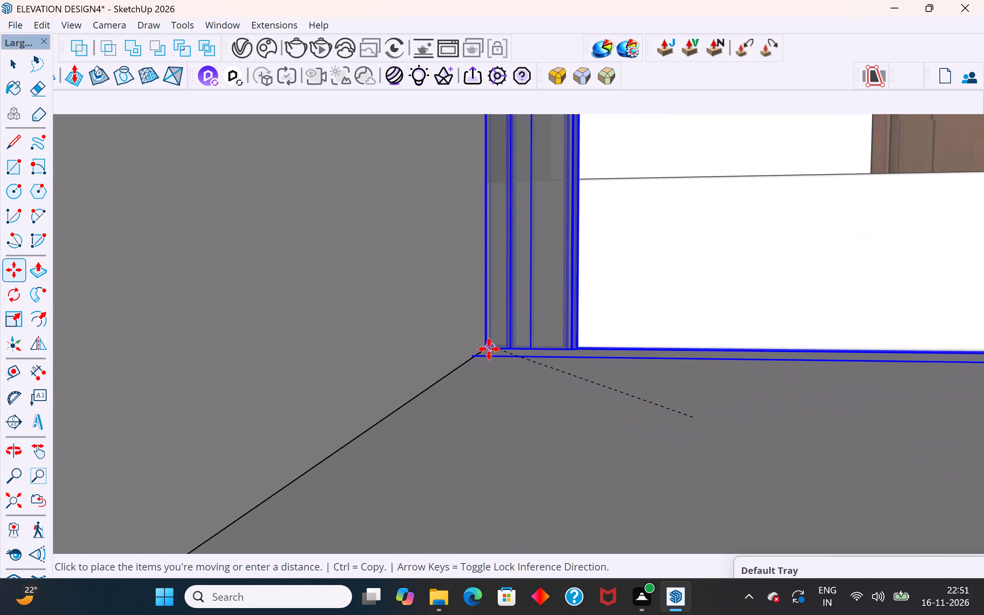
left_click(489, 349)
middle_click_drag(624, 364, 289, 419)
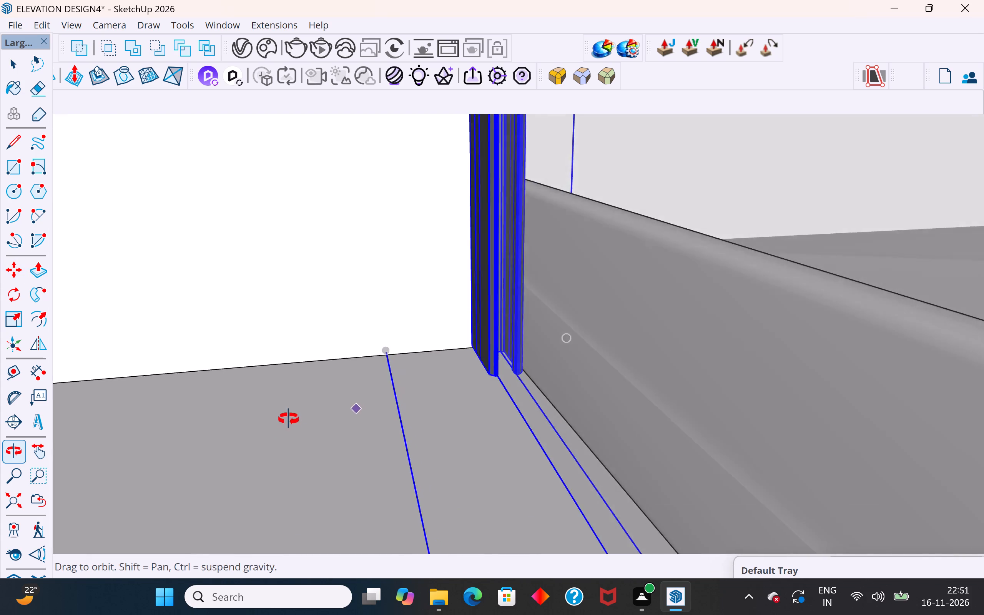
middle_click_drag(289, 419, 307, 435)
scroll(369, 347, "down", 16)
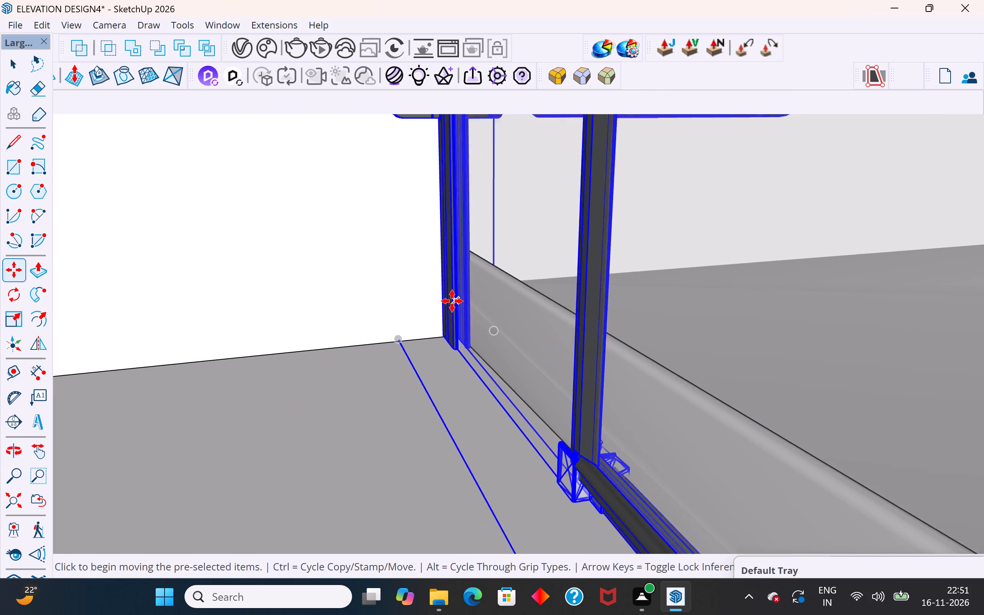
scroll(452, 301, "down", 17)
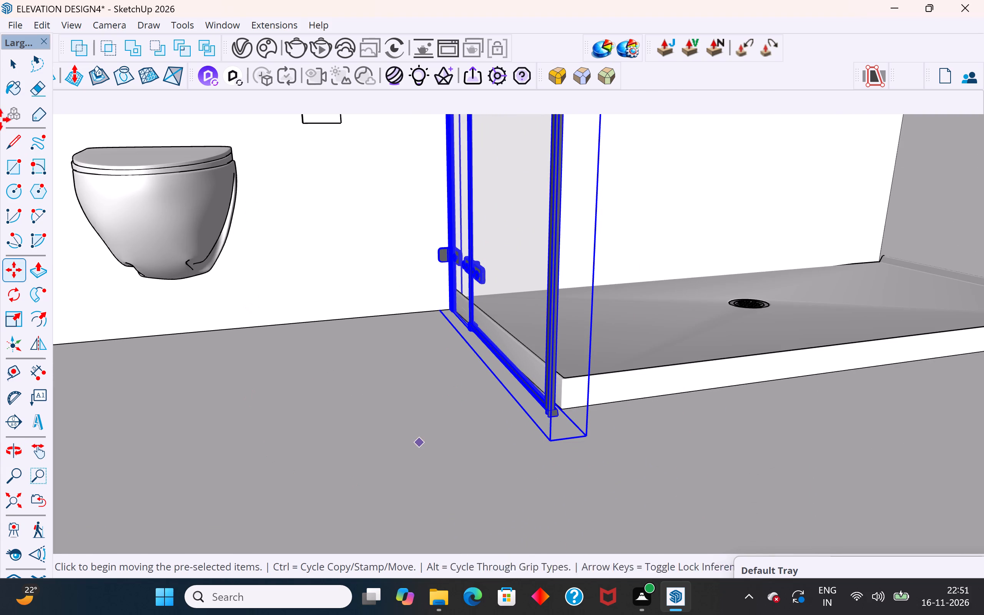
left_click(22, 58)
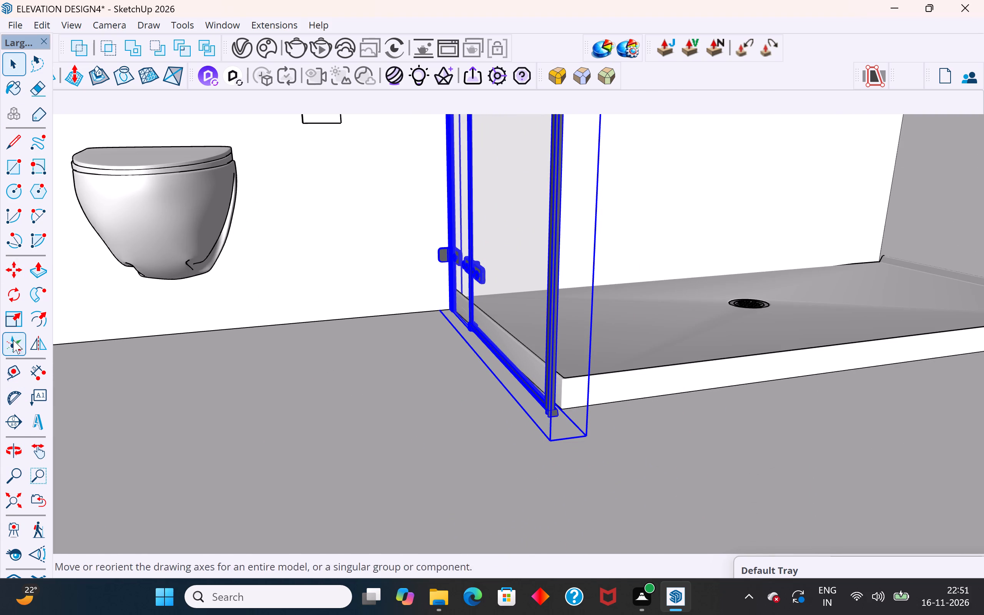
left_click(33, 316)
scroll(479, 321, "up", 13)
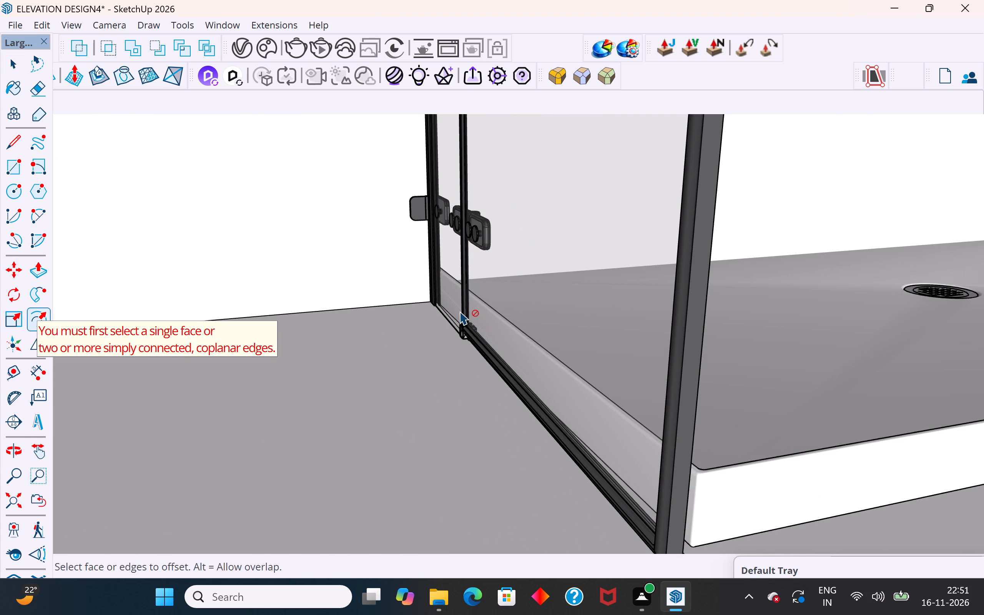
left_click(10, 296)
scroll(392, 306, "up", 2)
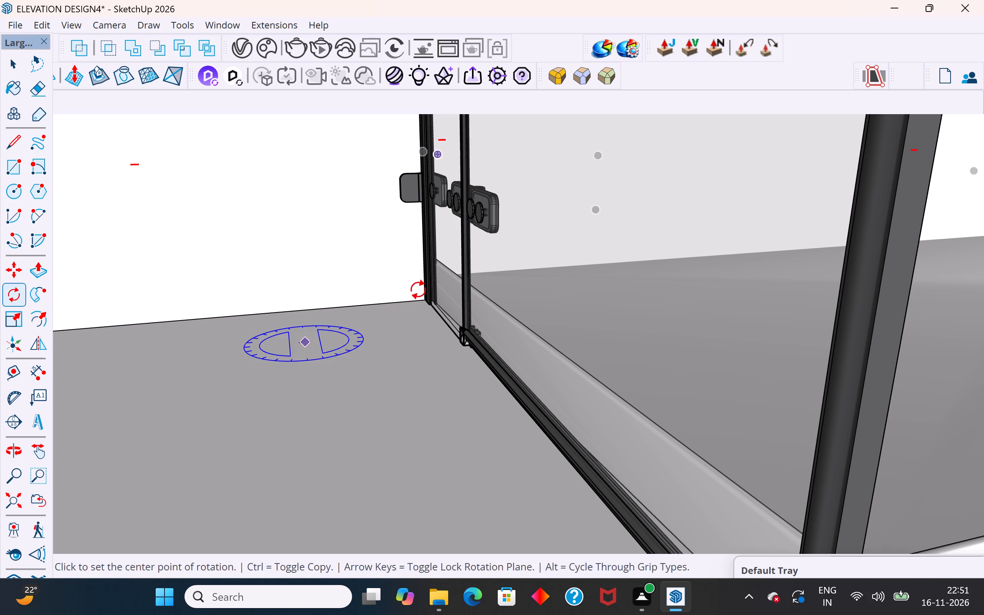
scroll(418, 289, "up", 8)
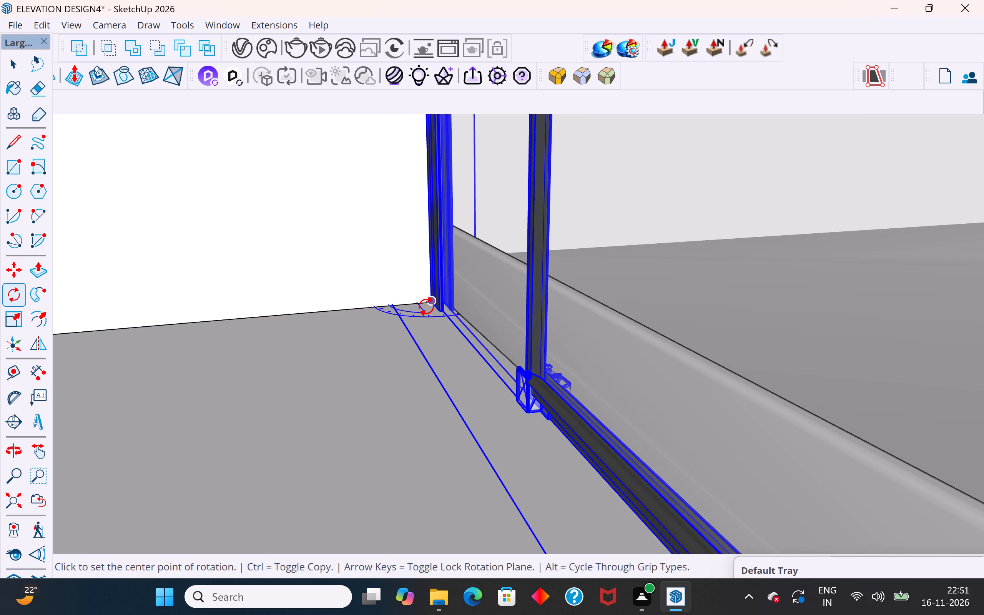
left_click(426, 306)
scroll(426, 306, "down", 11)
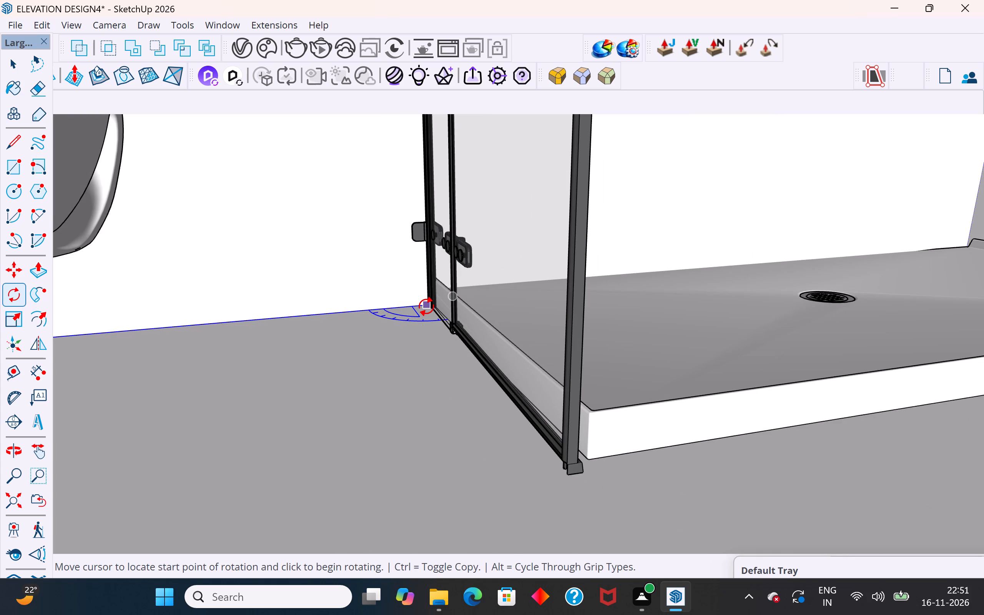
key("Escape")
Shift the glass shower door slightly along the window wall toward the toilet by its bottom wall-side corner.
left_click(10, 59)
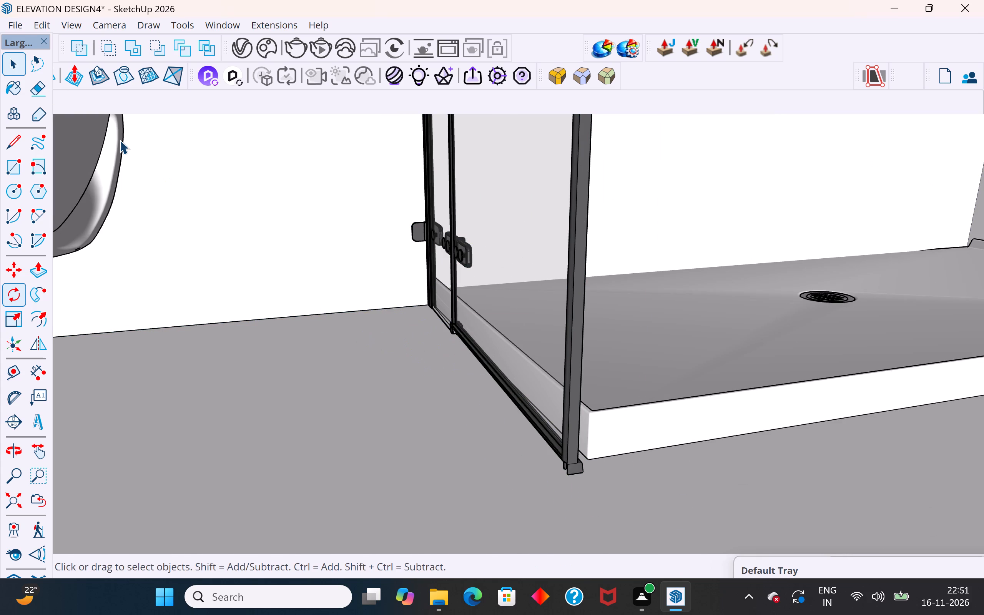
left_click(526, 259)
scroll(469, 314, "up", 3)
scroll(416, 319, "up", 8)
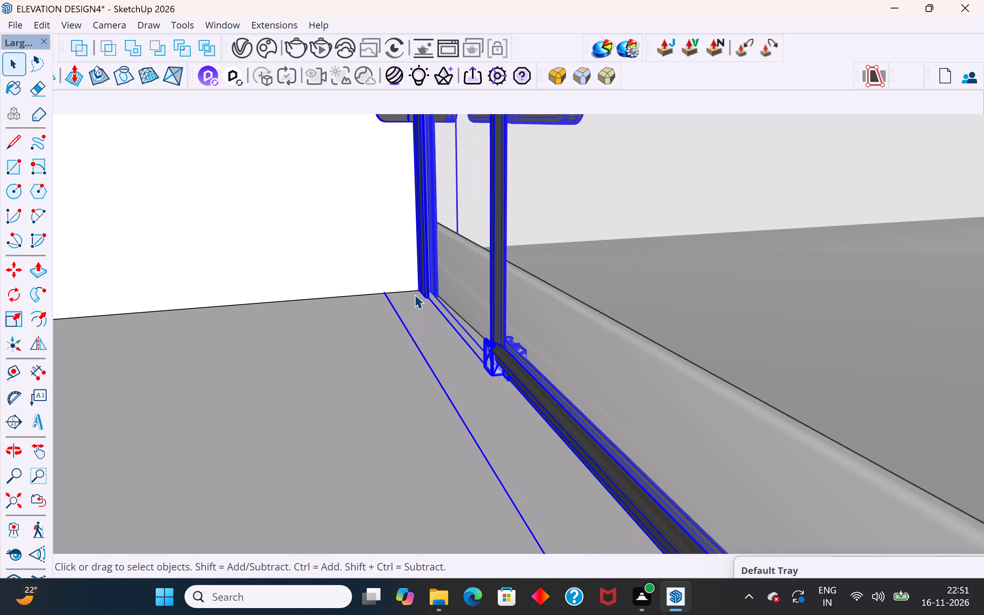
scroll(414, 294, "up", 7)
key("m")
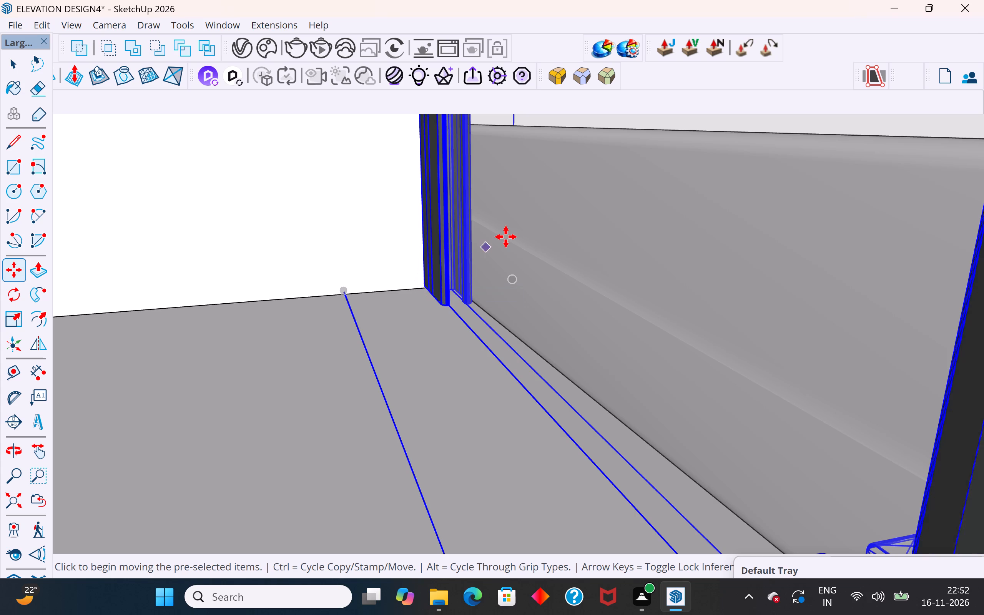
scroll(506, 237, "down", 3)
left_click(25, 66)
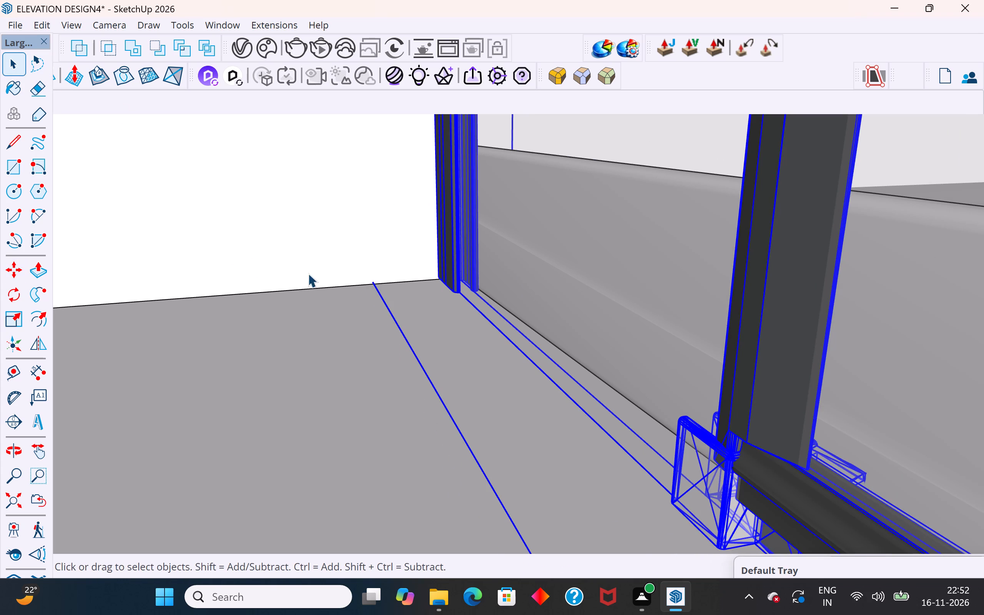
key("m")
scroll(423, 277, "up", 7)
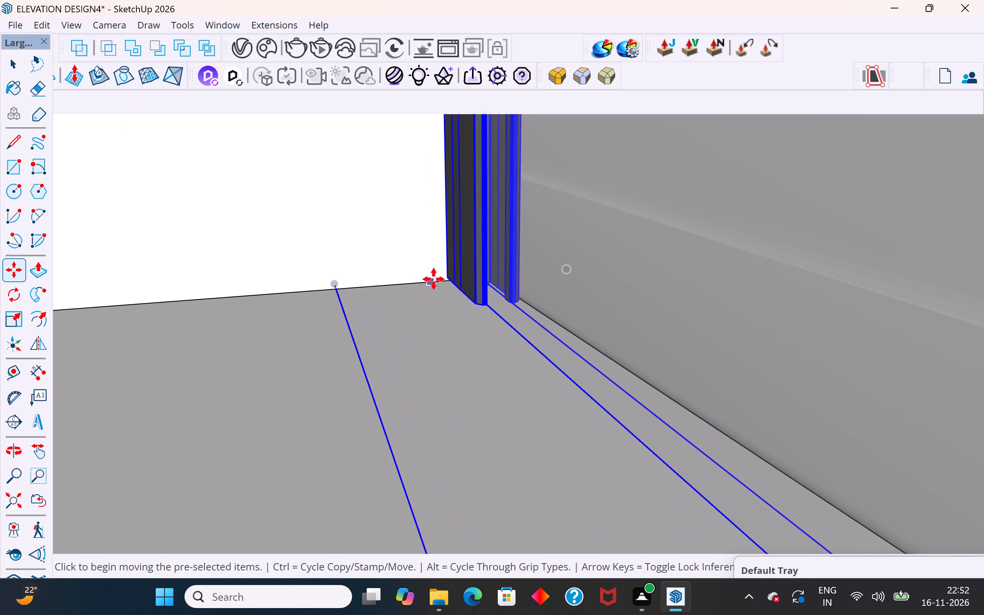
left_click(445, 281)
left_click(432, 286)
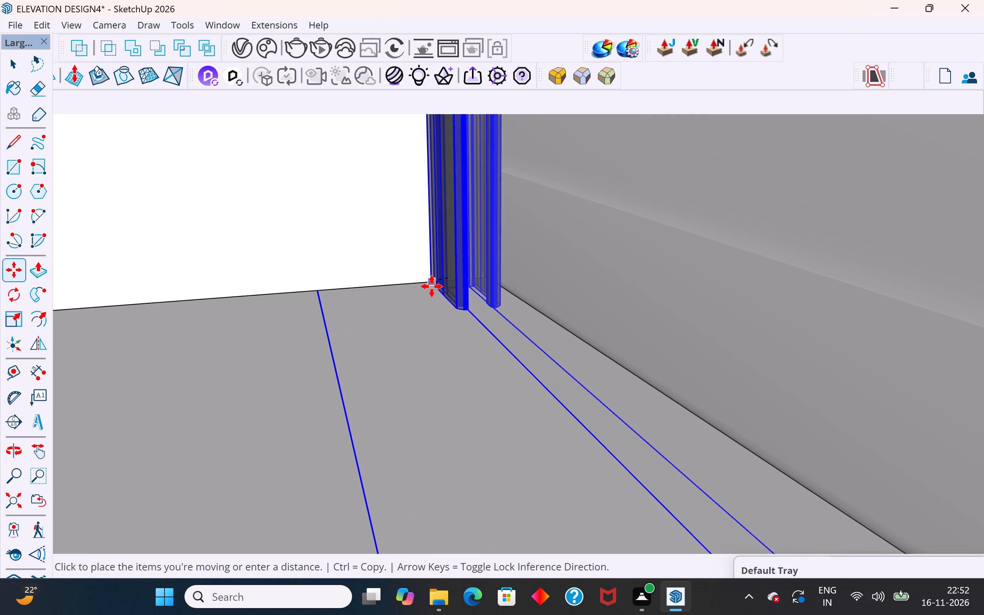
Move the glass shower door by its bottom wall-side corner along the window wall to the shower tray's lower corner.
scroll(447, 285, "up", 11)
middle_click_drag(527, 289, 451, 294)
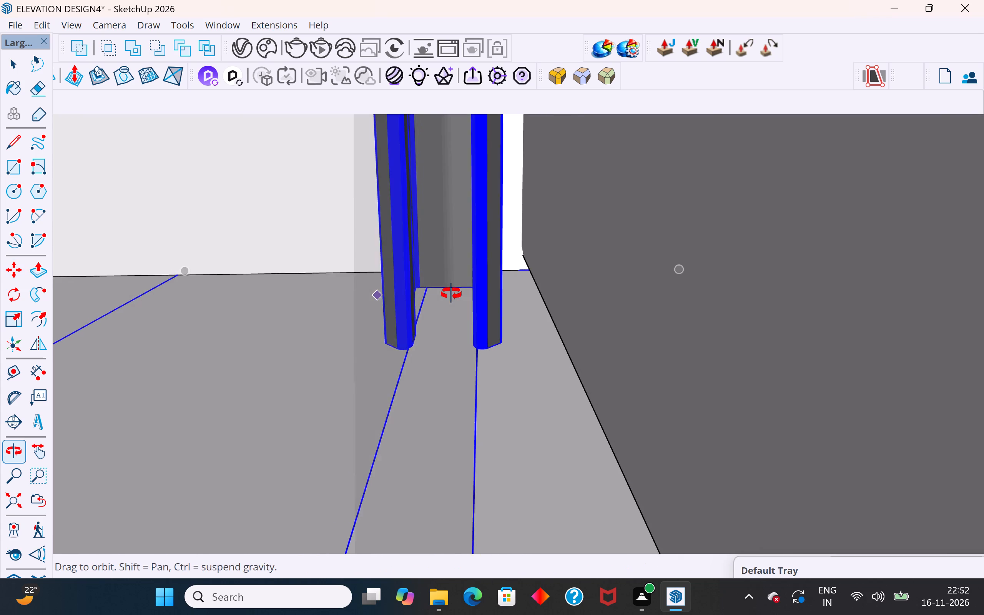
middle_click_drag(451, 294, 426, 288)
scroll(523, 284, "up", 12)
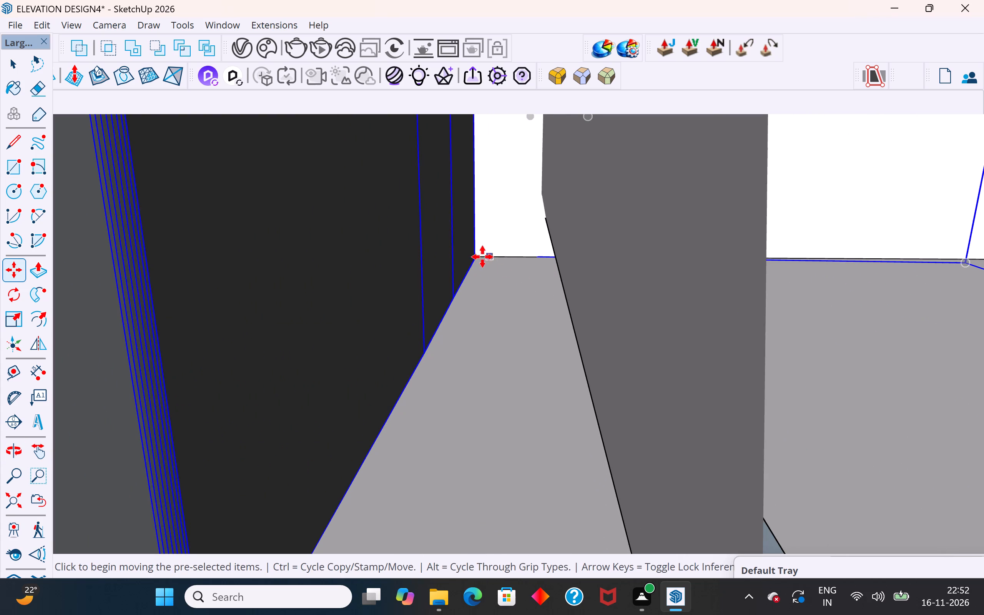
left_click(476, 256)
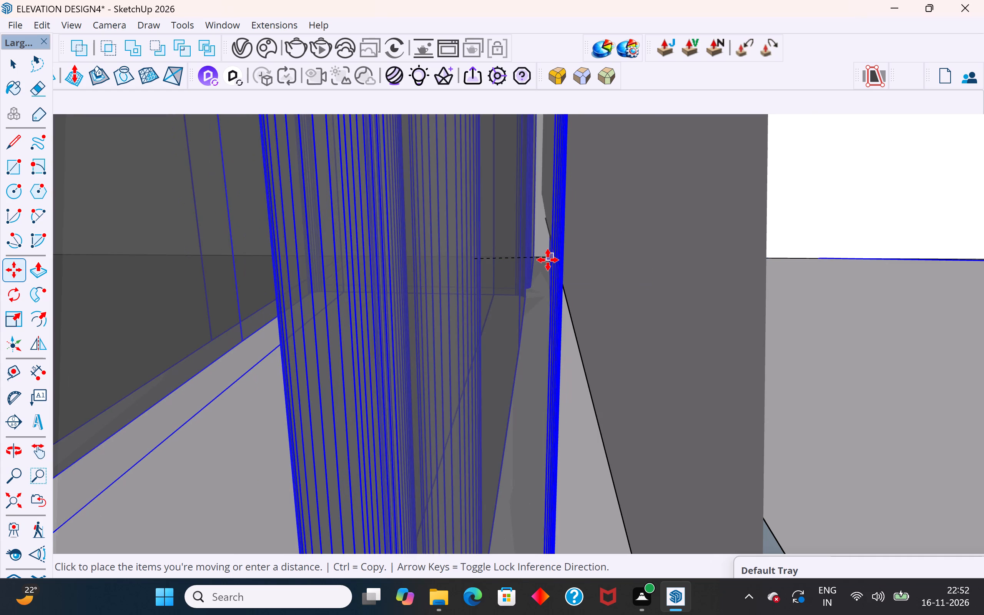
left_click(548, 260)
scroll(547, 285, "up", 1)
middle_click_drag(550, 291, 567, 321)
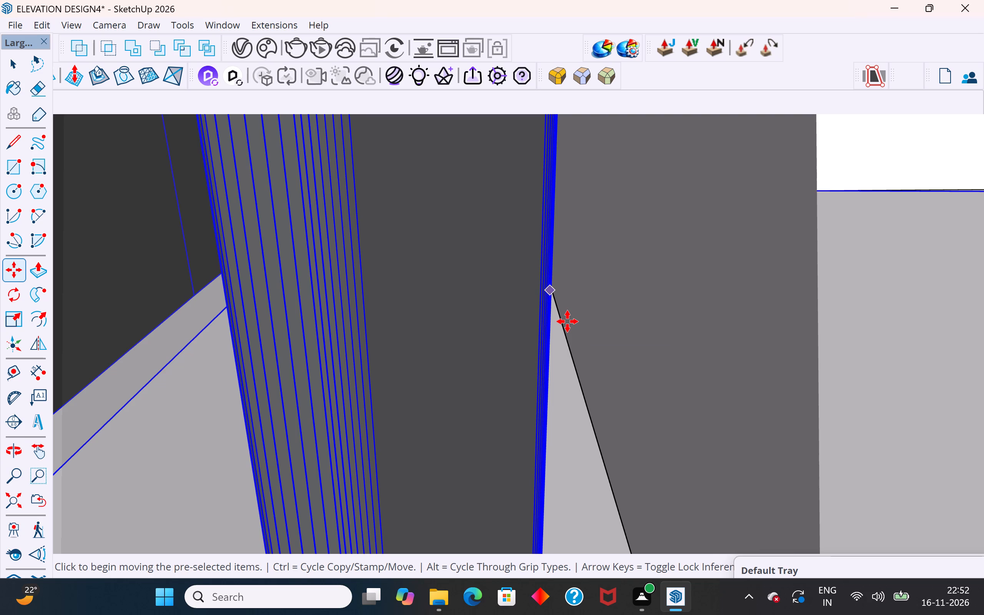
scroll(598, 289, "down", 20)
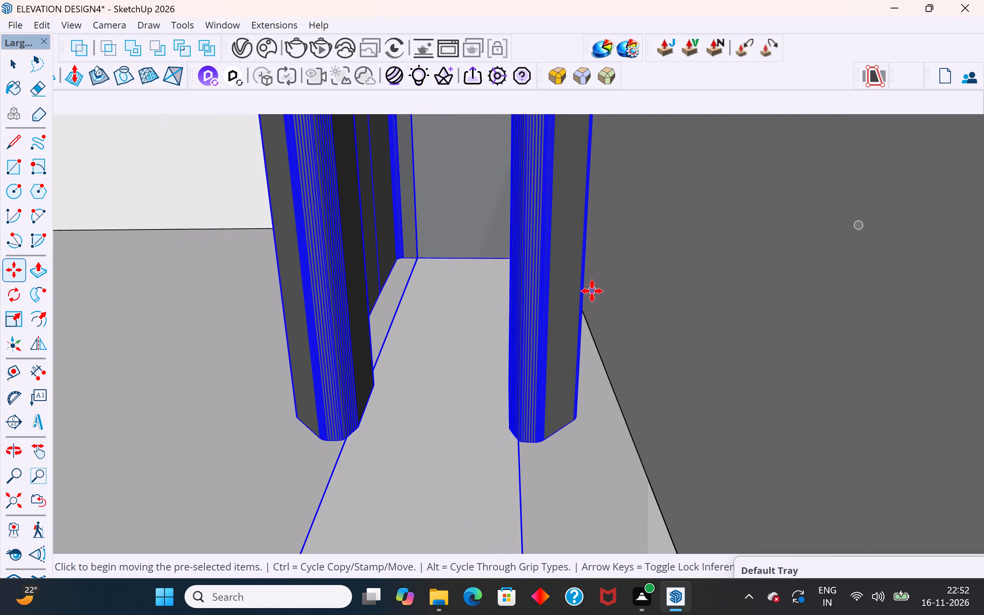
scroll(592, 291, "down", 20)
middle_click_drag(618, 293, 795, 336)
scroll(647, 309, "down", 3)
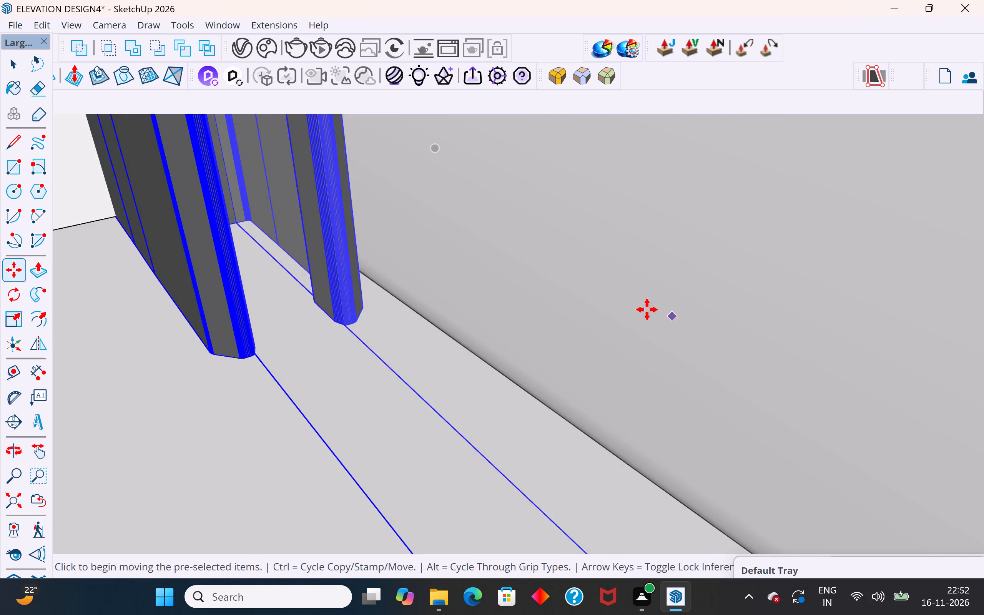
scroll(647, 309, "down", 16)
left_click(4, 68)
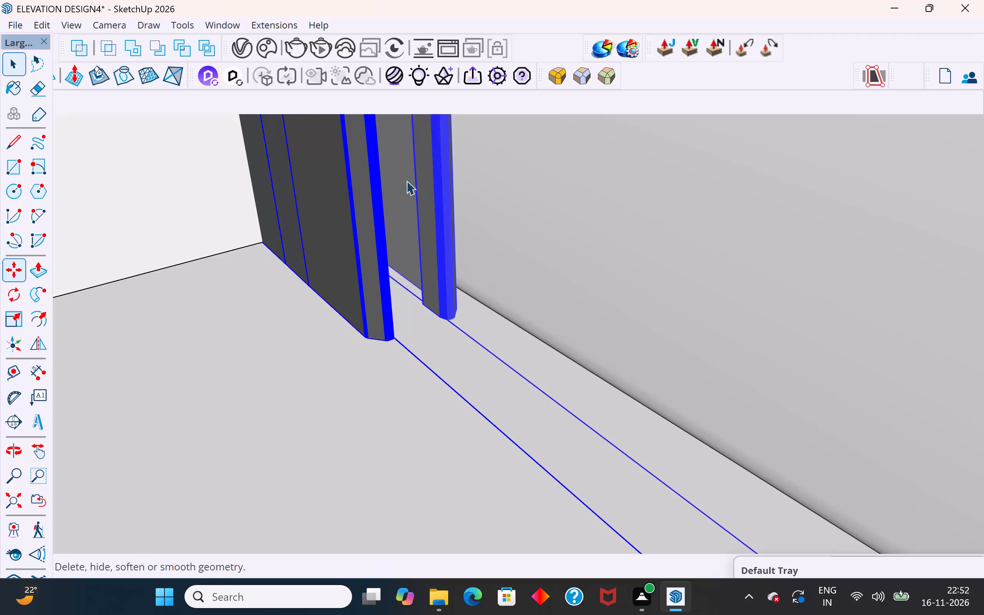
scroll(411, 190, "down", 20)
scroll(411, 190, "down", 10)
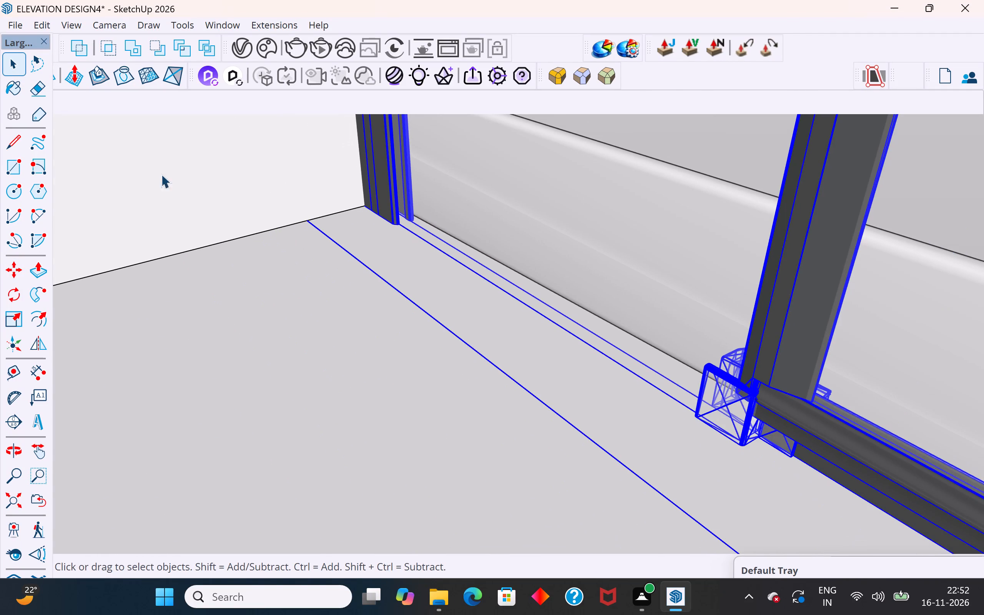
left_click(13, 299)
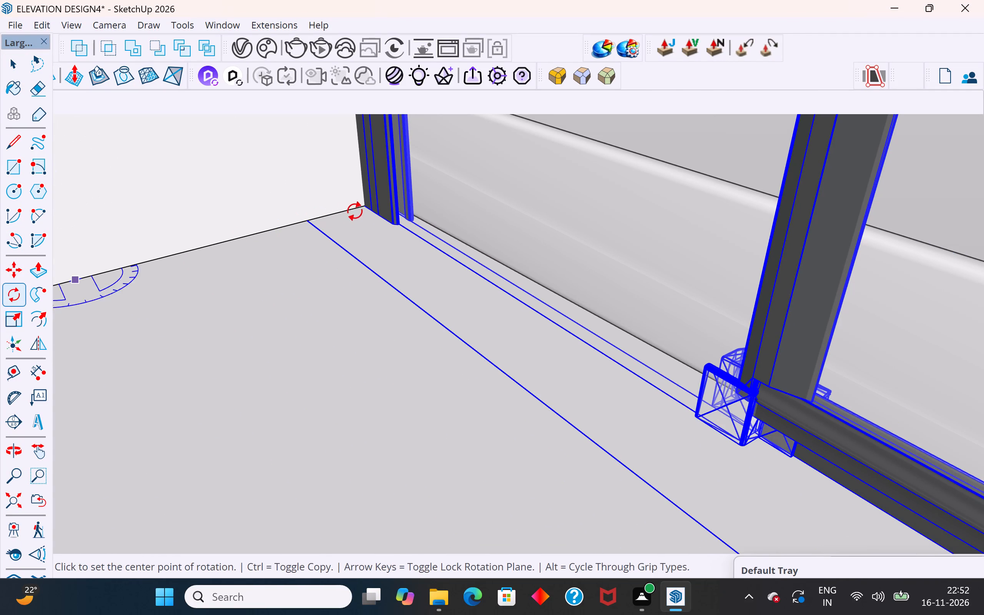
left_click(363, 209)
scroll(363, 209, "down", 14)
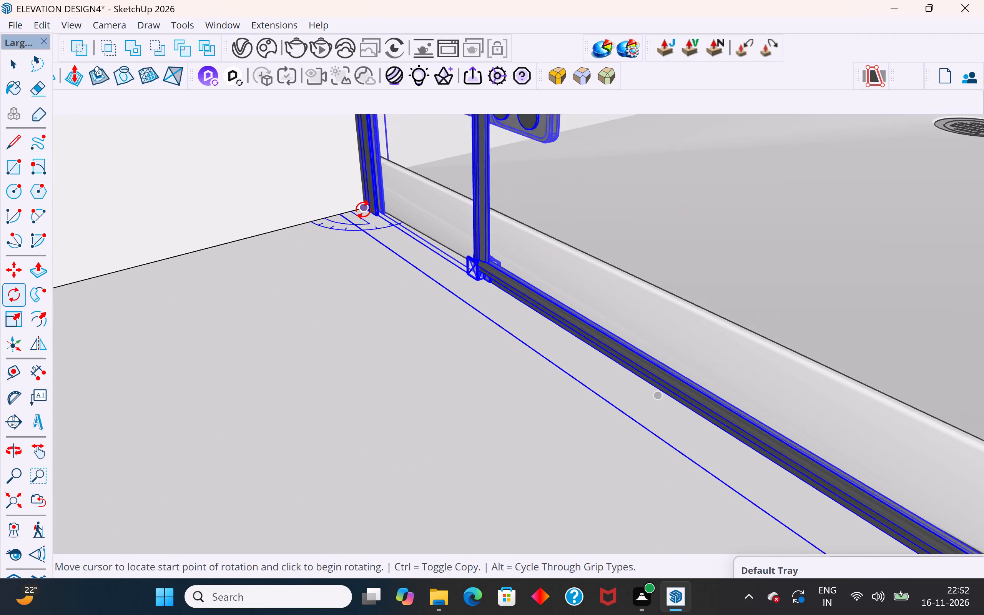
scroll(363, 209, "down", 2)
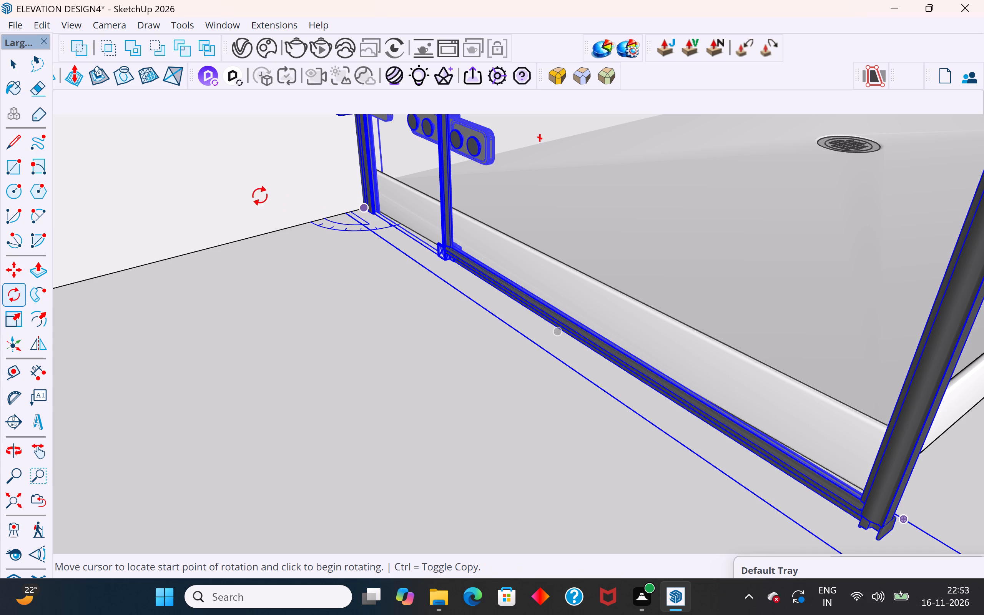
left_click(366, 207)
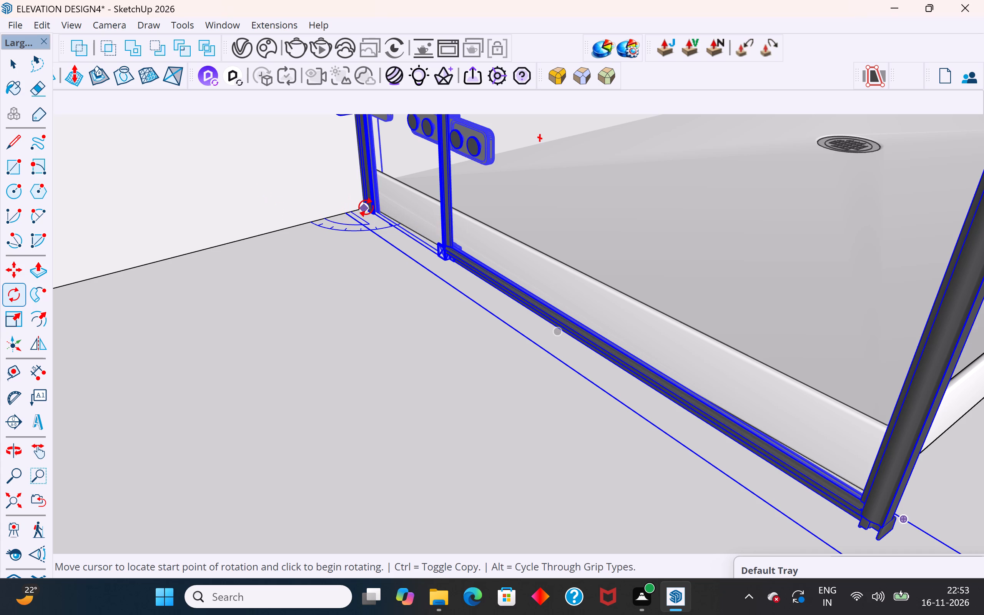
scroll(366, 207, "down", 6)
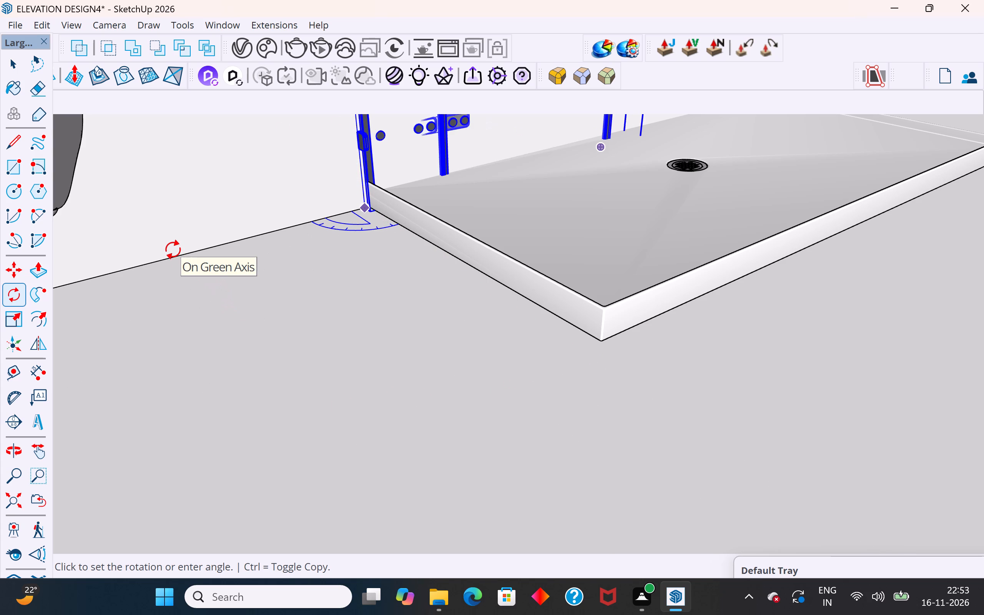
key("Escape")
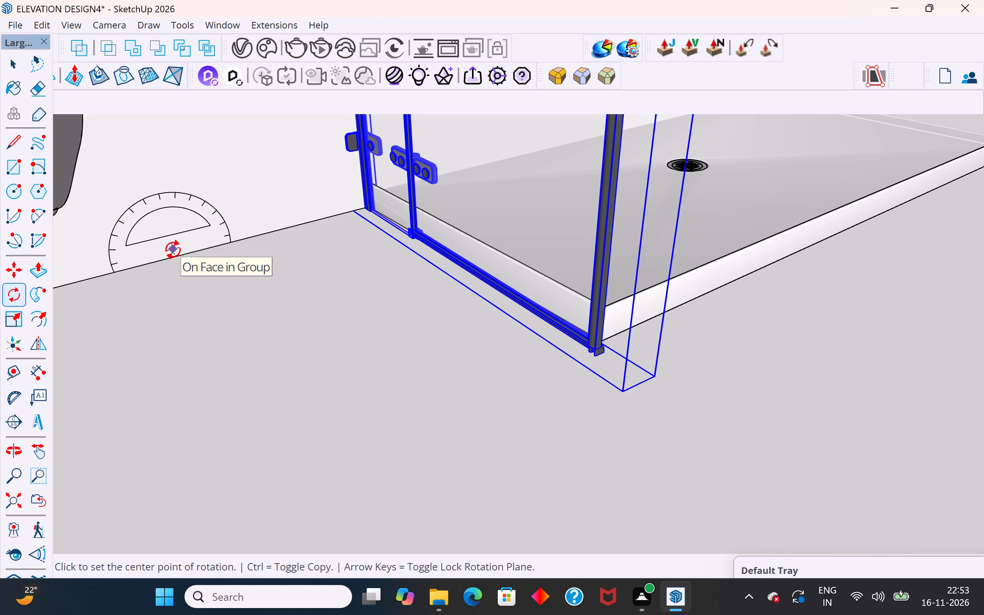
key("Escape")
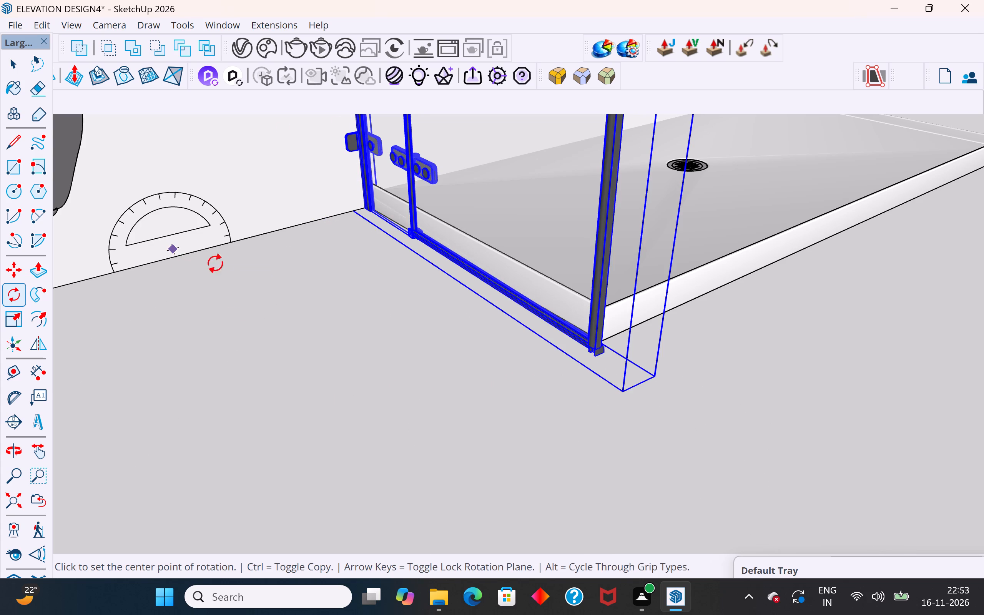
Rotate the glass shower door slightly toward the tray in the horizontal plane about its bottom corner at the window wall.
scroll(396, 219, "up", 7)
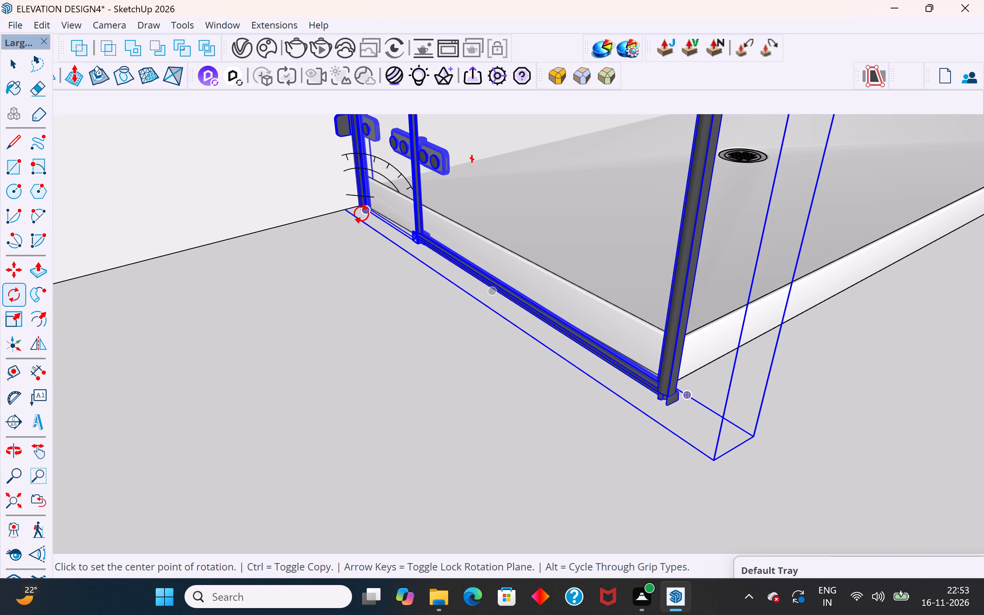
left_click(361, 216)
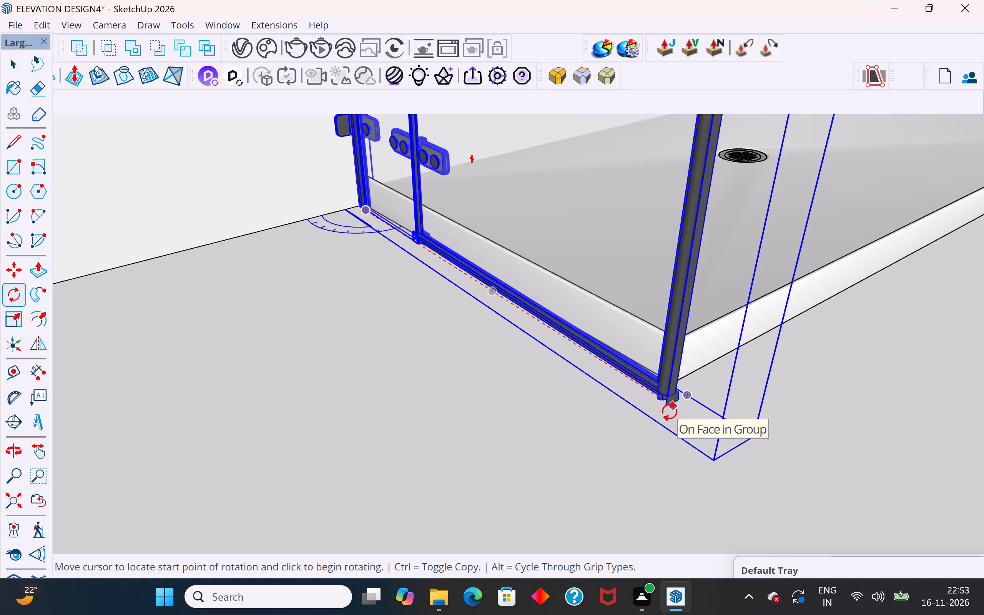
left_click(670, 411)
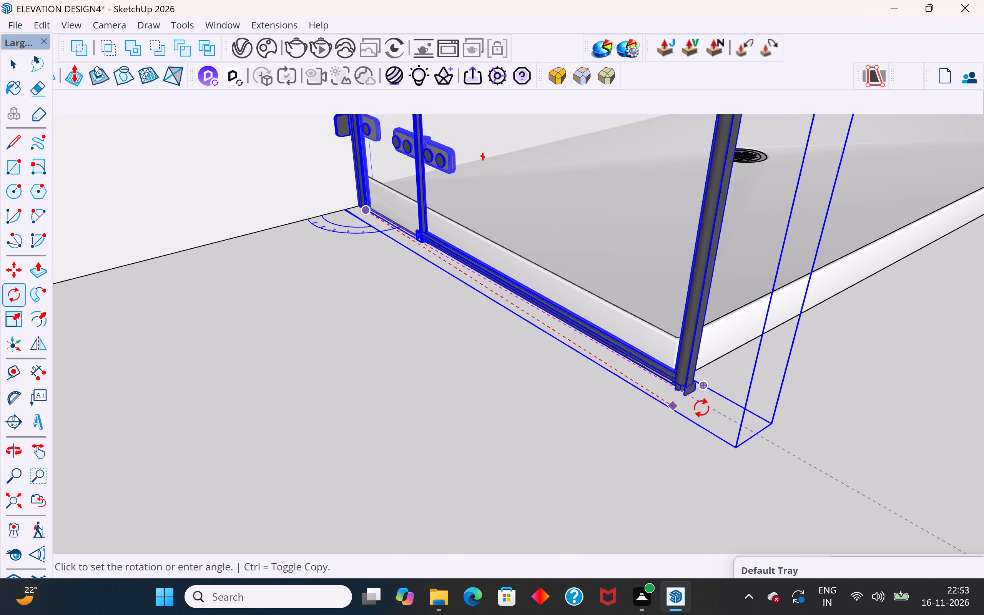
left_click_drag(701, 407, 709, 406)
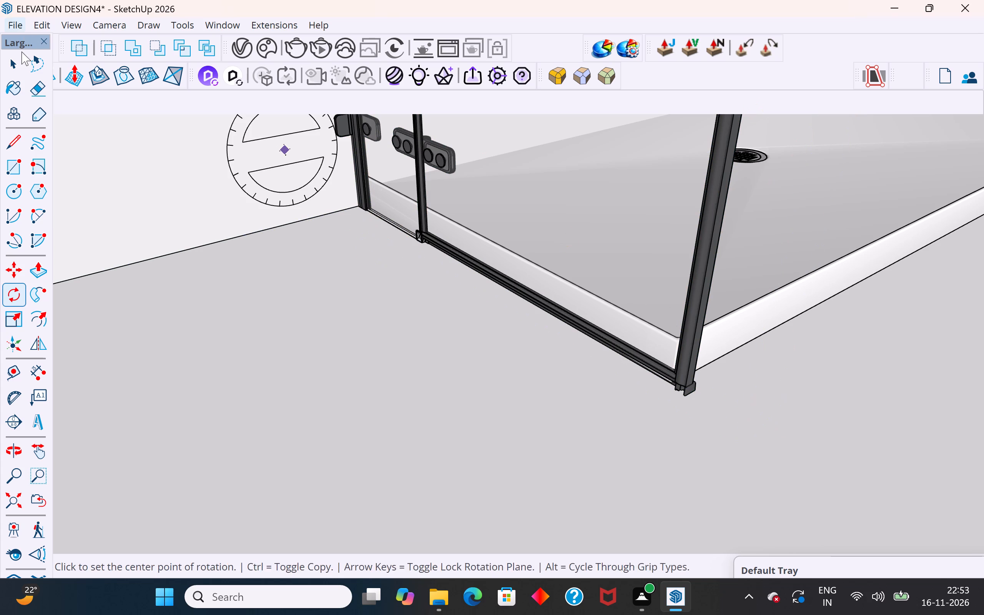
Shift the glass shower door slightly along the window wall toward the toilet by its bottom wall-side corner.
left_click(12, 68)
scroll(555, 285, "up", 3)
scroll(300, 214, "up", 5)
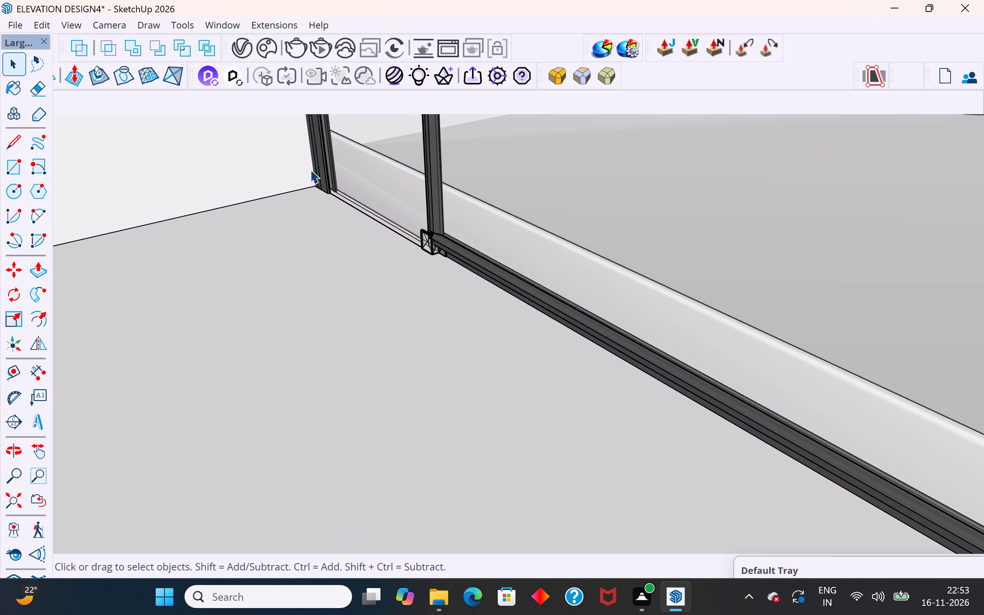
scroll(310, 170, "up", 9)
left_click(332, 198)
scroll(337, 186, "down", 6)
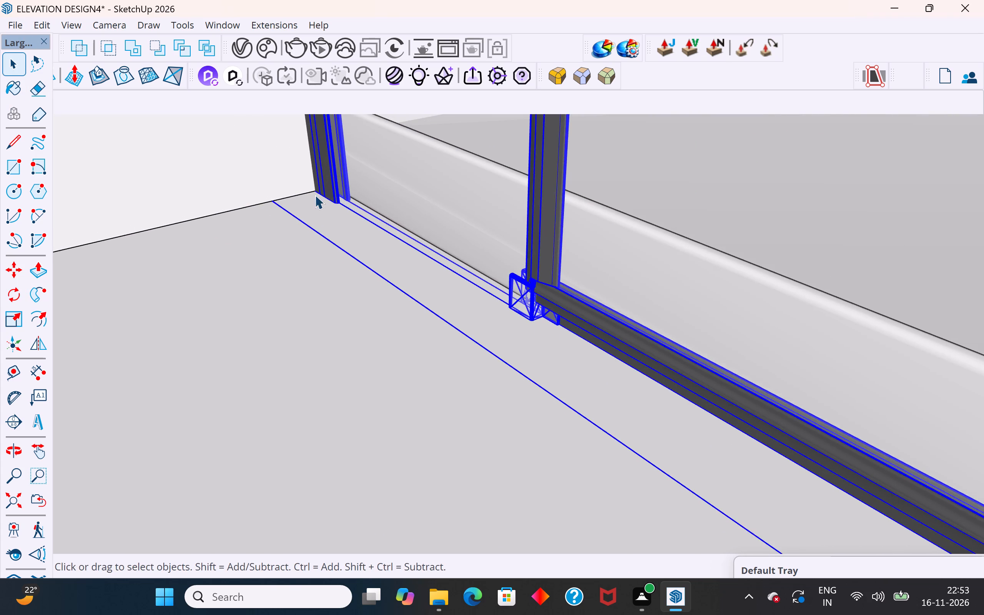
scroll(315, 195, "up", 8)
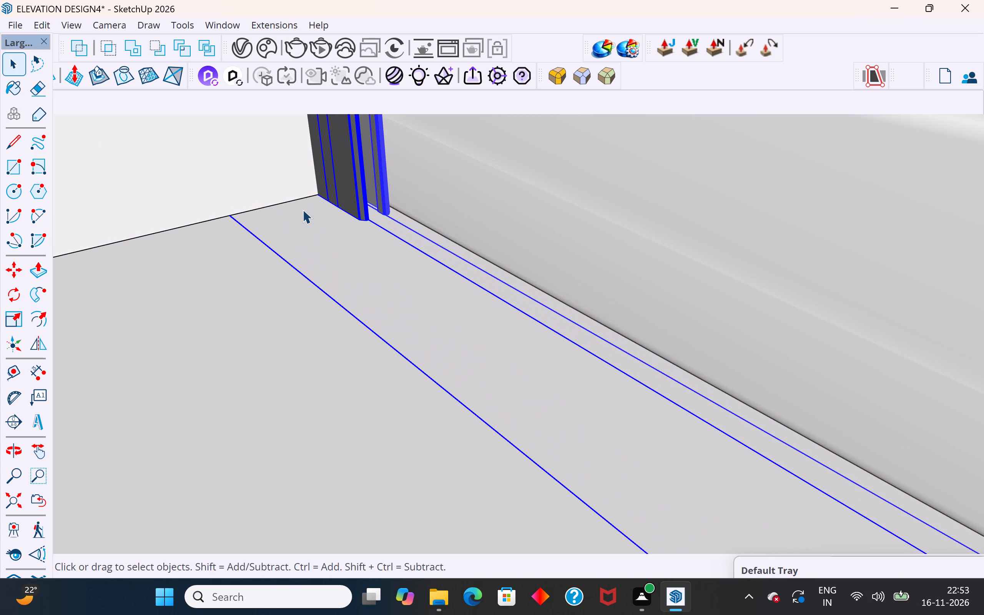
scroll(303, 209, "up", 3)
key("m")
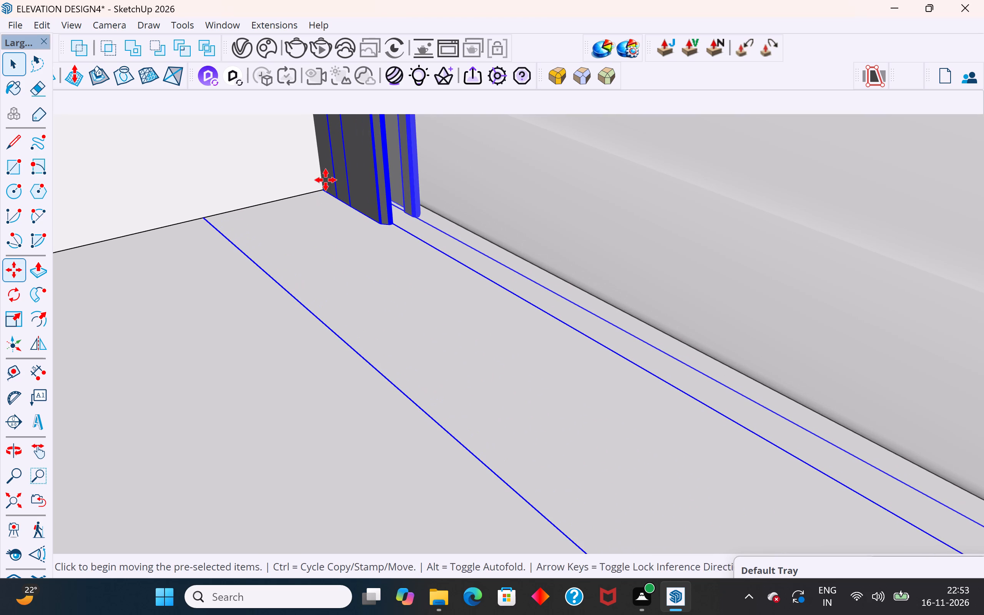
left_click(321, 189)
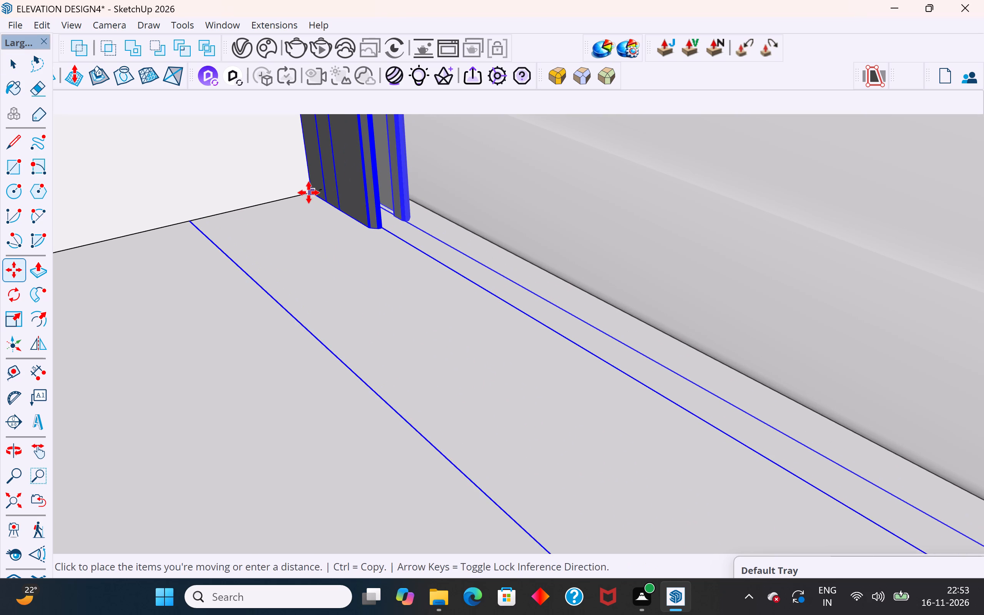
left_click(309, 193)
Move the glass shower door along the green axis by its bottom wall-side corner to the tray's lower corner.
scroll(444, 165, "up", 9)
middle_click_drag(435, 165, 350, 176)
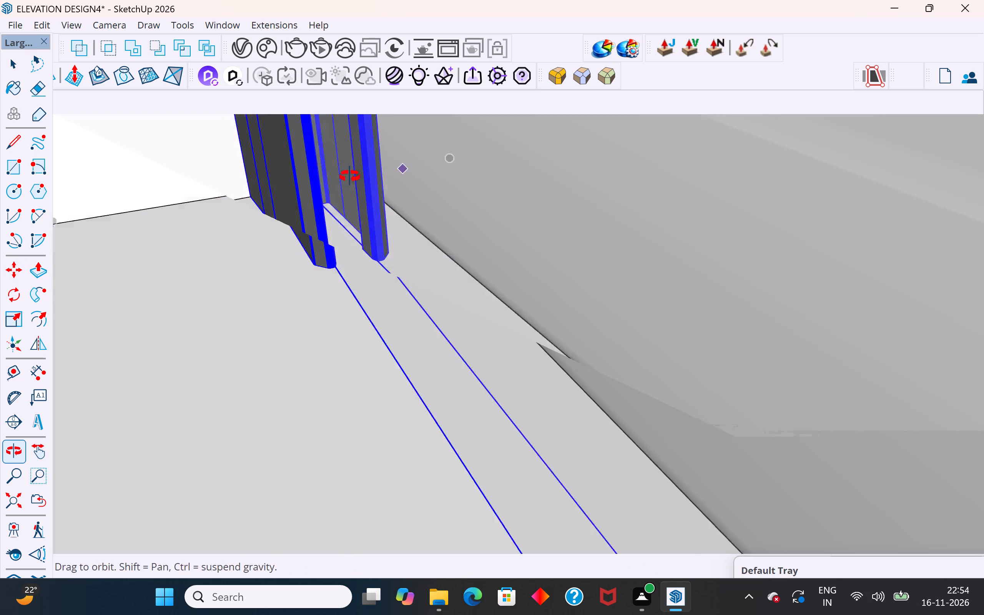
middle_click_drag(350, 176, 332, 153)
scroll(429, 156, "up", 14)
scroll(429, 153, "down", 1)
scroll(429, 153, "up", 4)
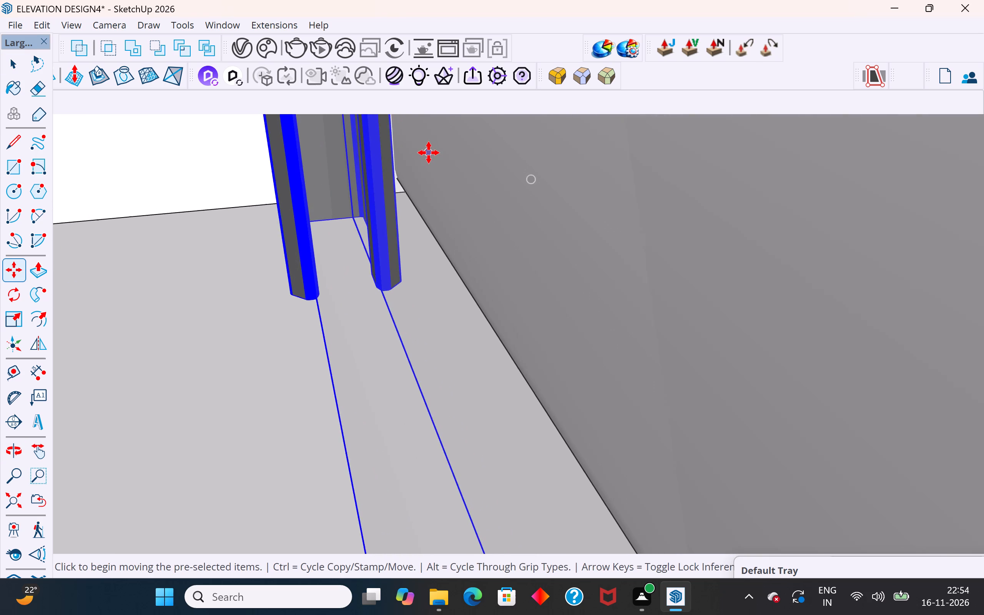
scroll(429, 153, "up", 9)
middle_click_drag(429, 153, 350, 175)
scroll(526, 144, "up", 5)
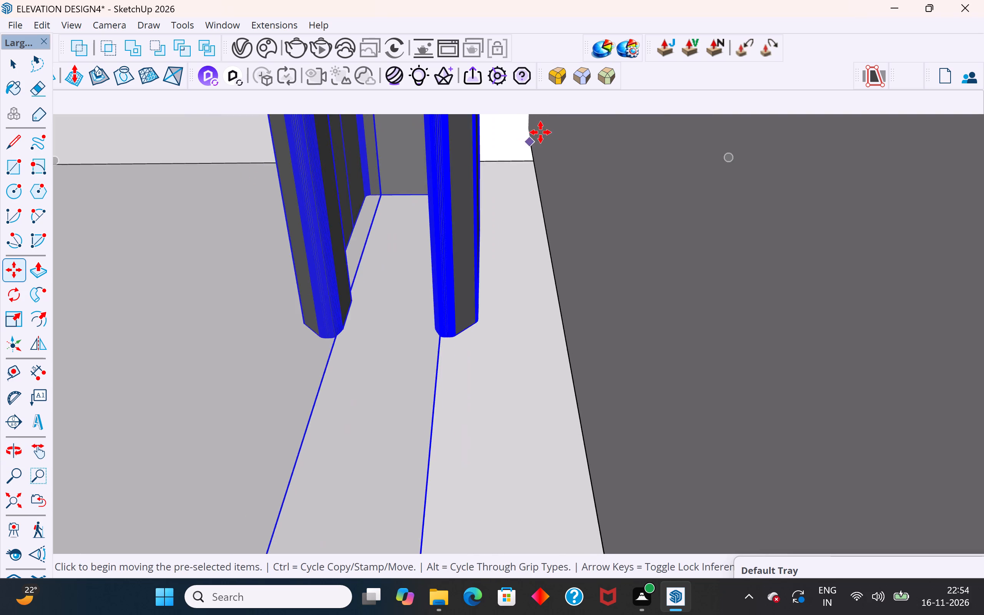
scroll(540, 132, "up", 12)
middle_click_drag(515, 149, 527, 151)
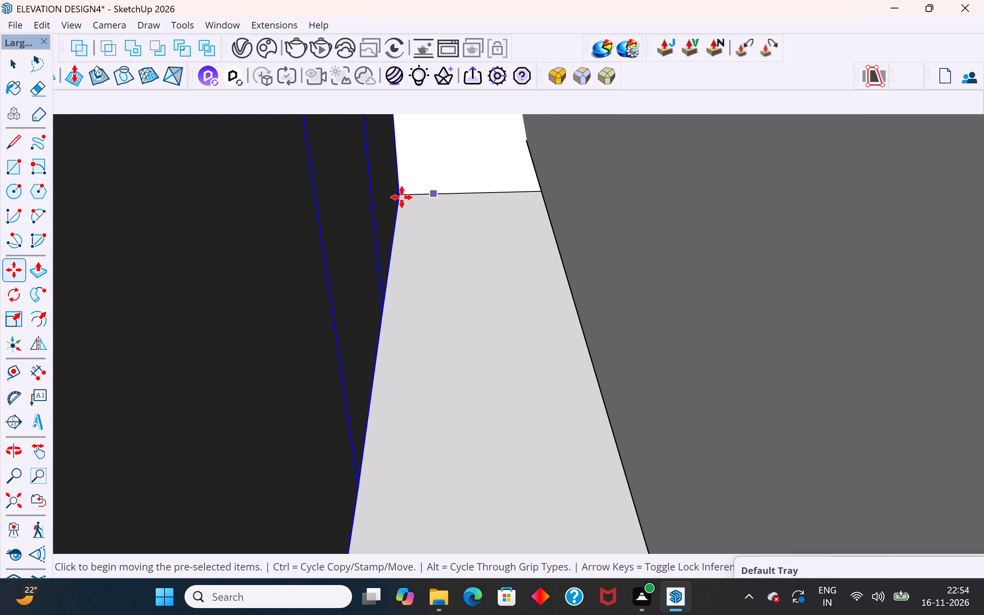
left_click(402, 197)
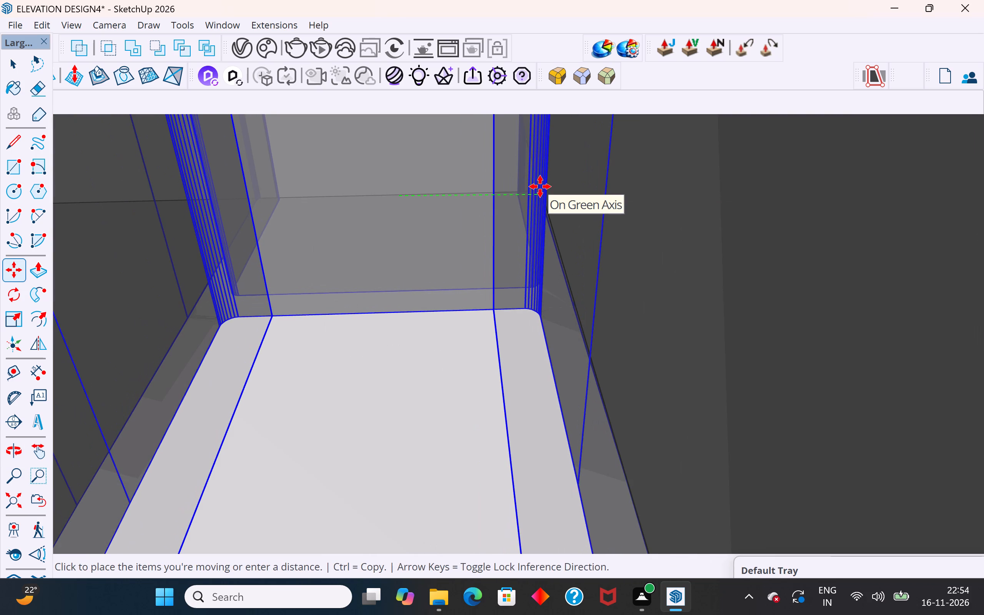
left_click(540, 186)
Examine the glass shower door's placement relative to the shower tray, the toilet and the rest of the bathroom.
scroll(471, 240, "down", 11)
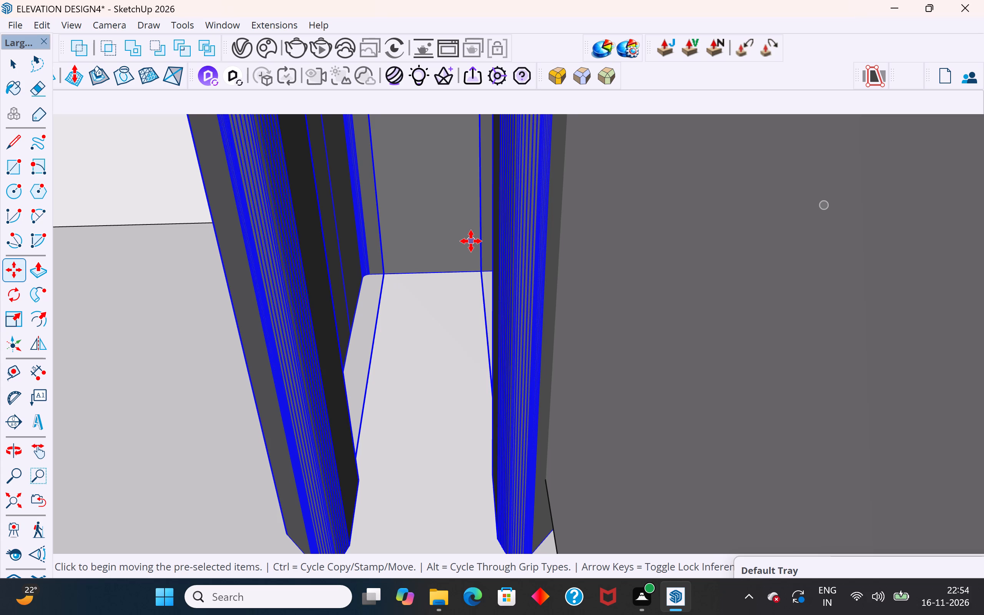
scroll(485, 246, "down", 15)
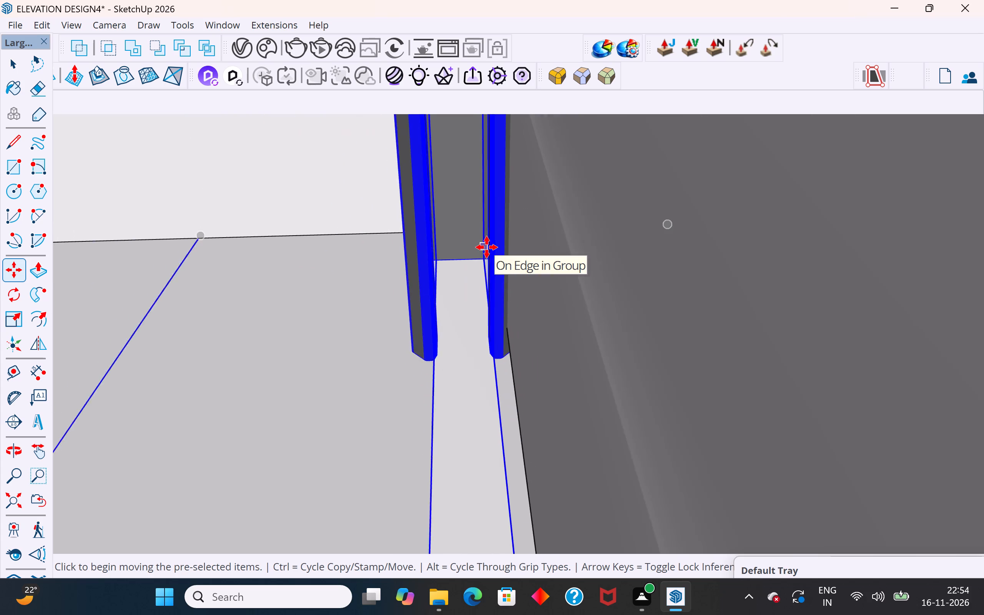
scroll(487, 247, "down", 20)
scroll(487, 247, "down", 20)
scroll(487, 247, "down", 5)
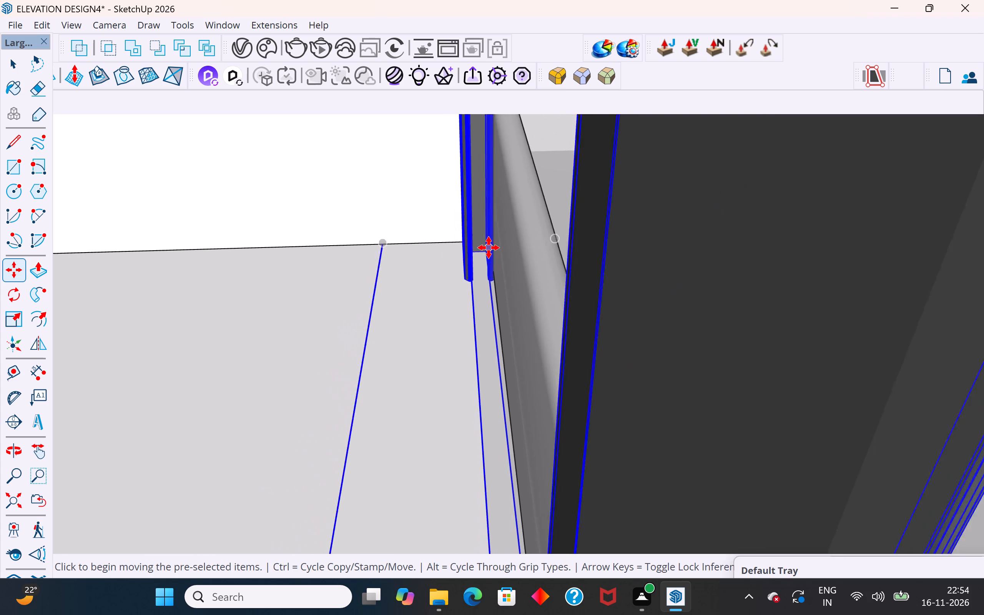
scroll(489, 248, "down", 2)
scroll(489, 248, "up", 1)
scroll(489, 248, "down", 20)
scroll(489, 248, "down", 20)
scroll(489, 248, "down", 9)
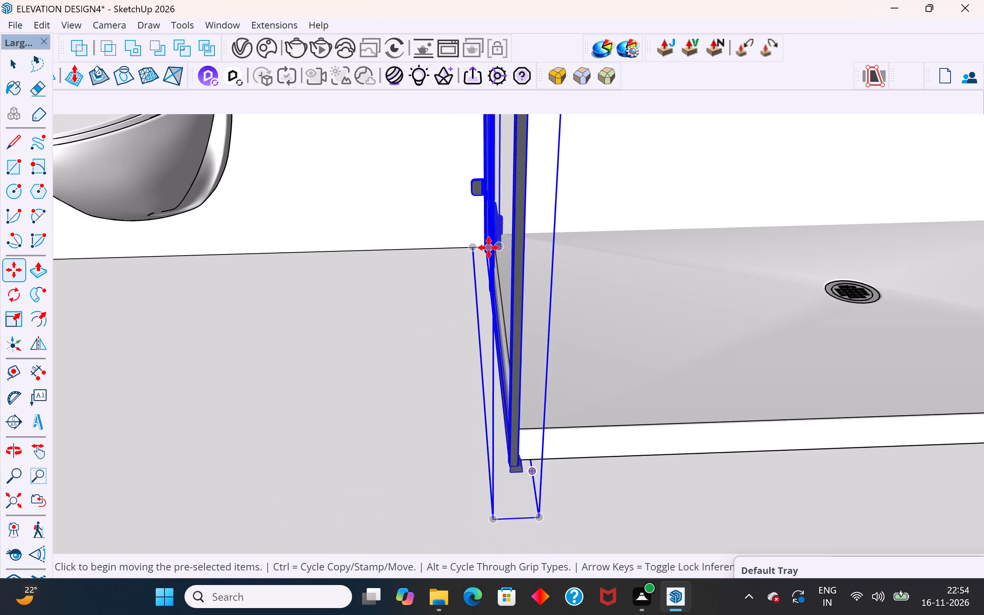
scroll(489, 248, "down", 3)
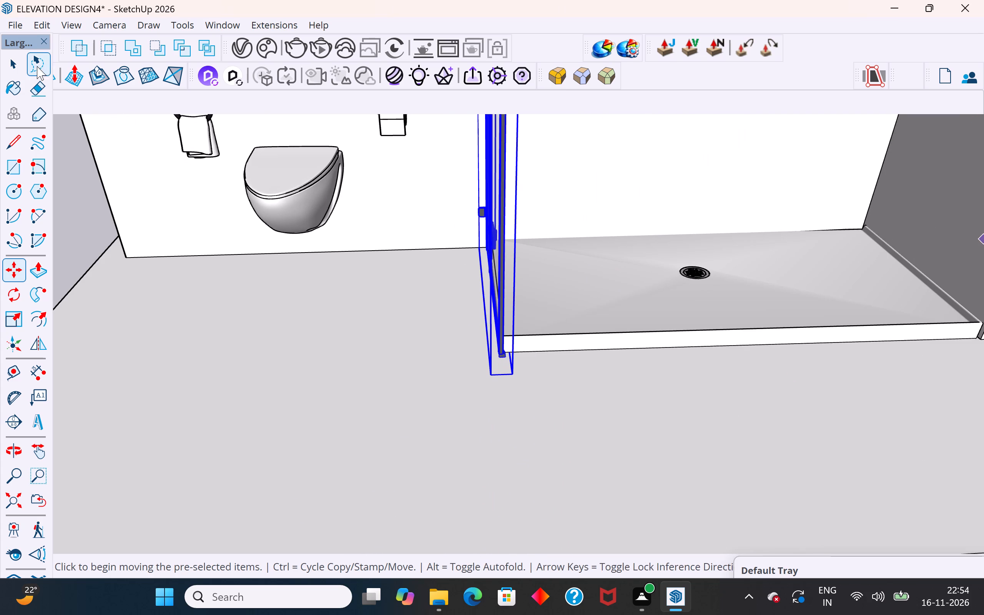
left_click(12, 57)
scroll(281, 224, "down", 5)
middle_click_drag(588, 286, 630, 219)
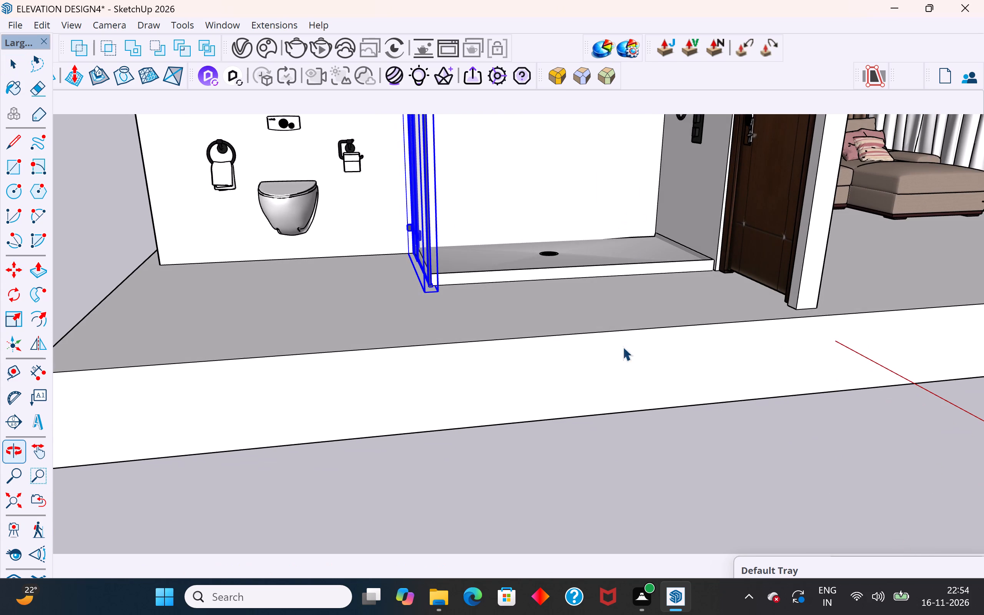
Move the freestanding glass shower door from outside the house to the bottom outer corner of the installed glass door.
left_click(615, 469)
scroll(636, 225, "down", 5)
middle_click_drag(642, 260, 798, 282)
scroll(450, 279, "down", 6)
left_click(314, 455)
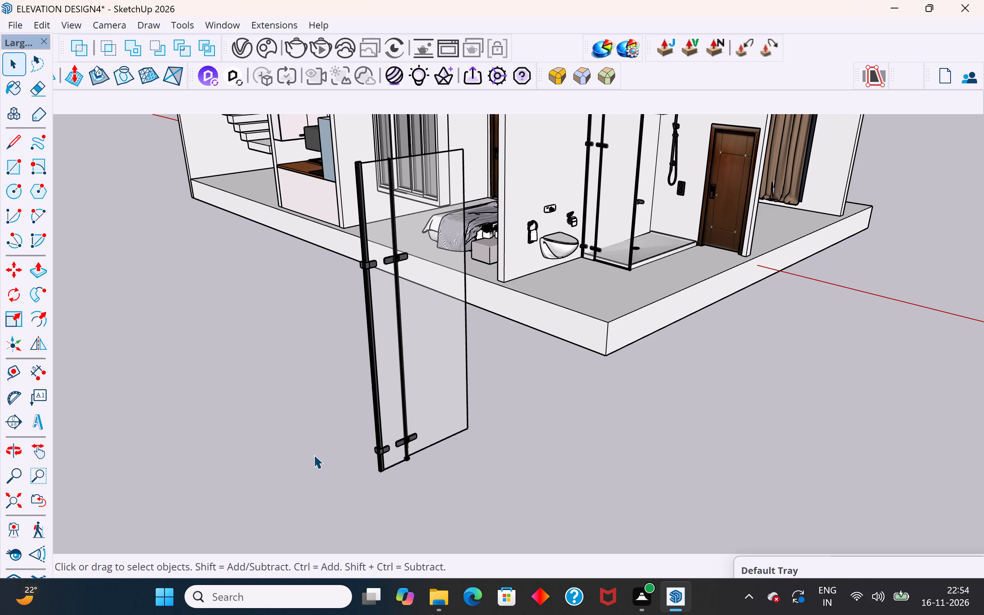
left_click(386, 441)
scroll(392, 494, "up", 6)
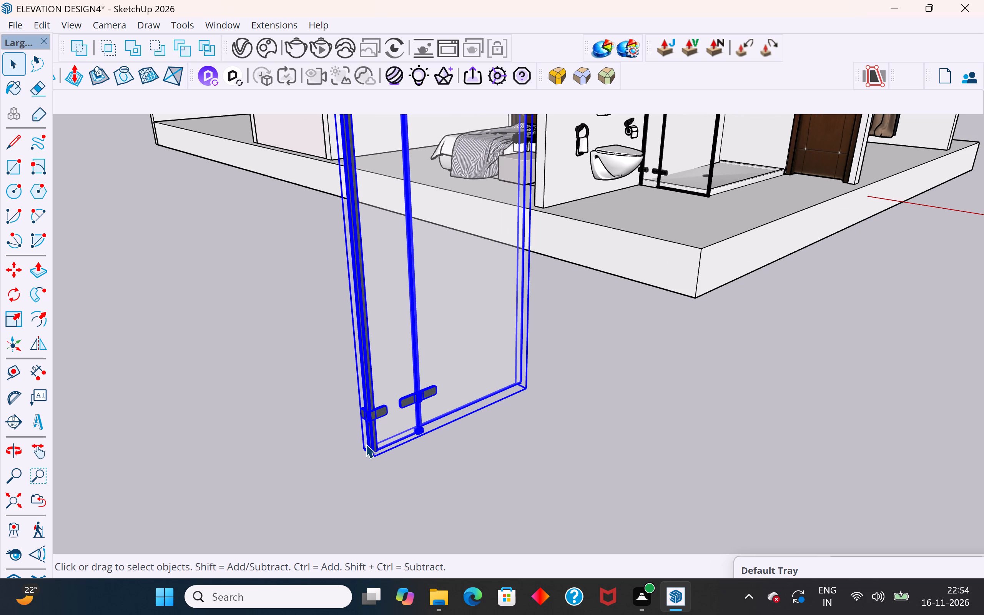
scroll(344, 445, "up", 4)
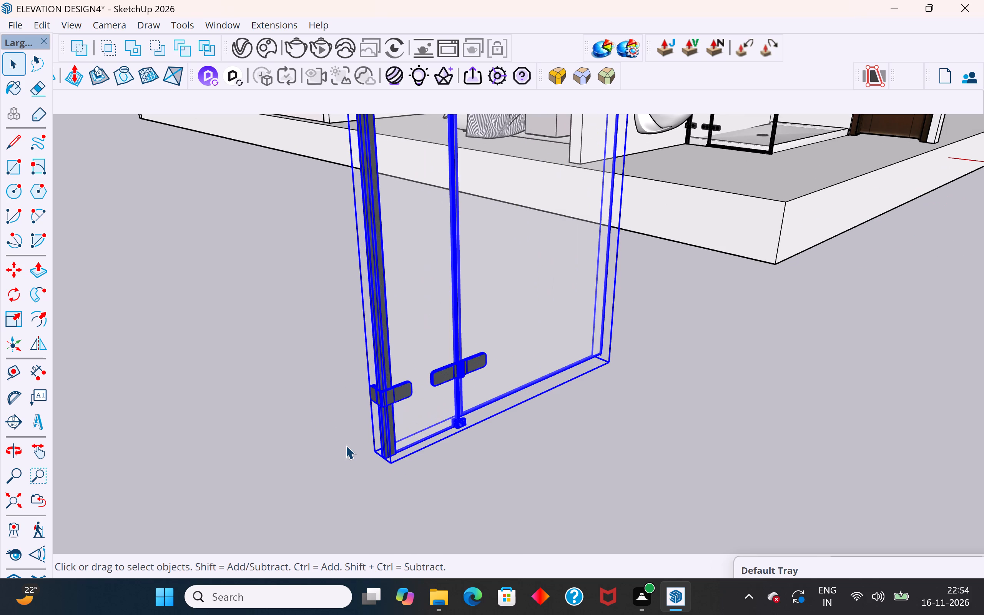
key("m")
left_click(374, 452)
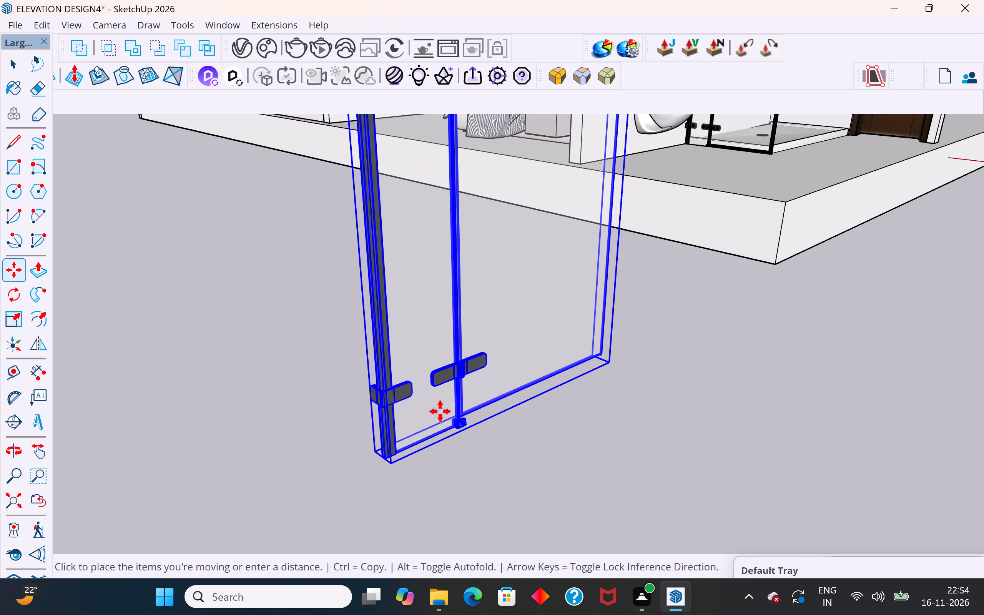
scroll(608, 386, "down", 9)
scroll(717, 256, "up", 2)
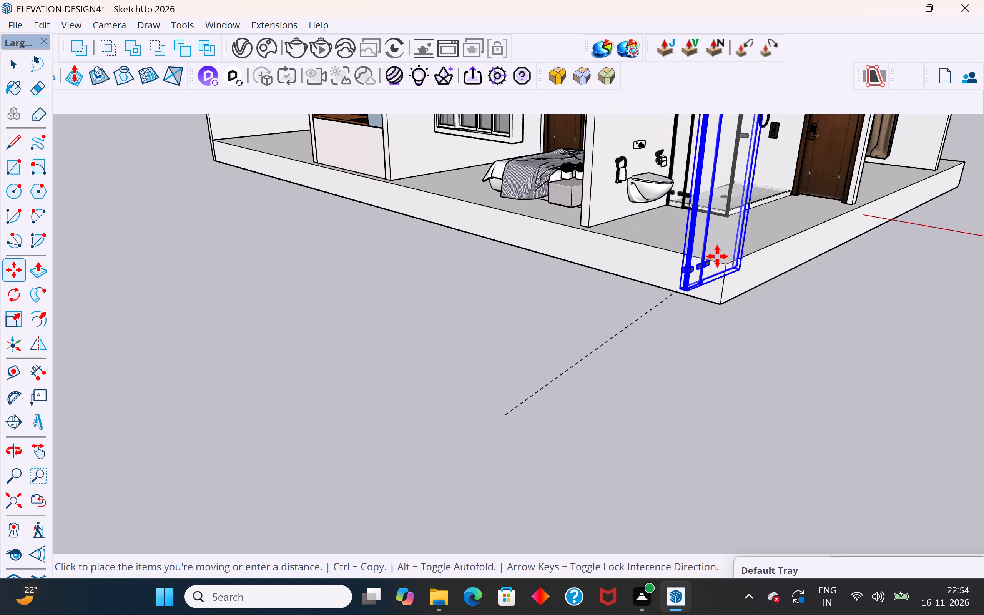
scroll(717, 256, "up", 20)
scroll(717, 256, "up", 16)
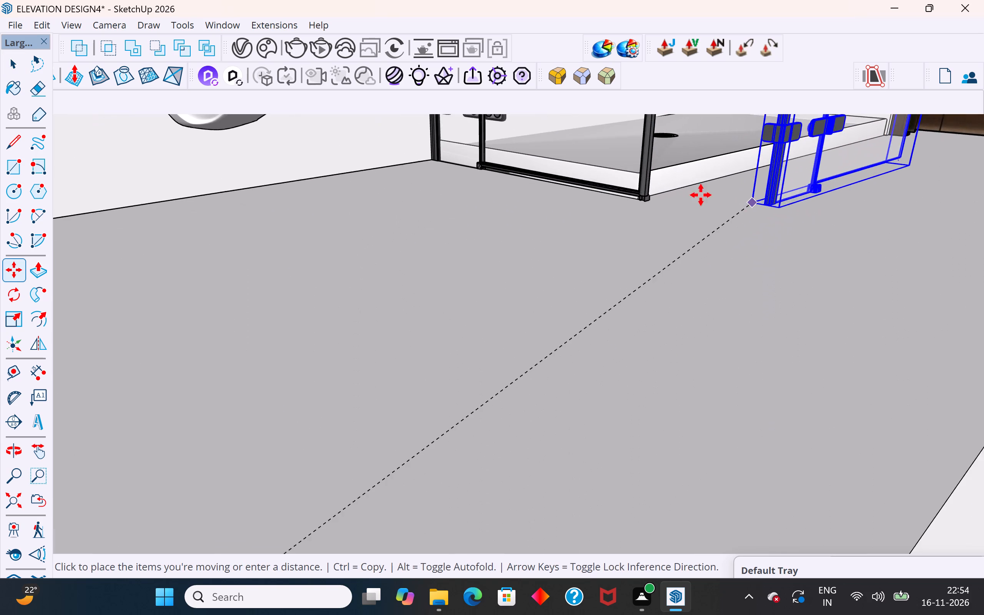
scroll(701, 195, "up", 19)
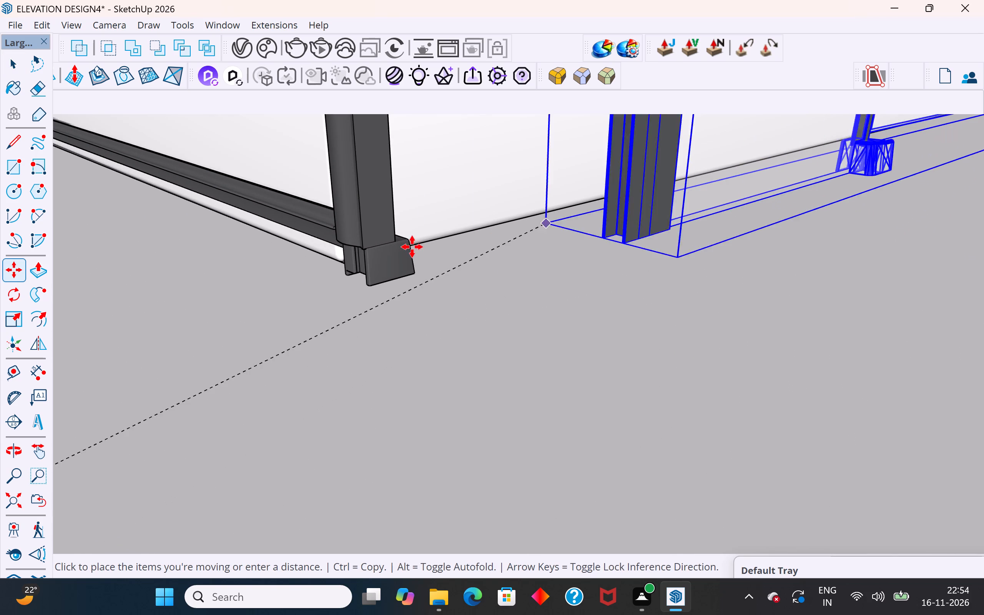
left_click(409, 242)
Move the second glass door by its frame's bottom corner against the corner foot of the first glass door.
scroll(474, 258, "up", 7)
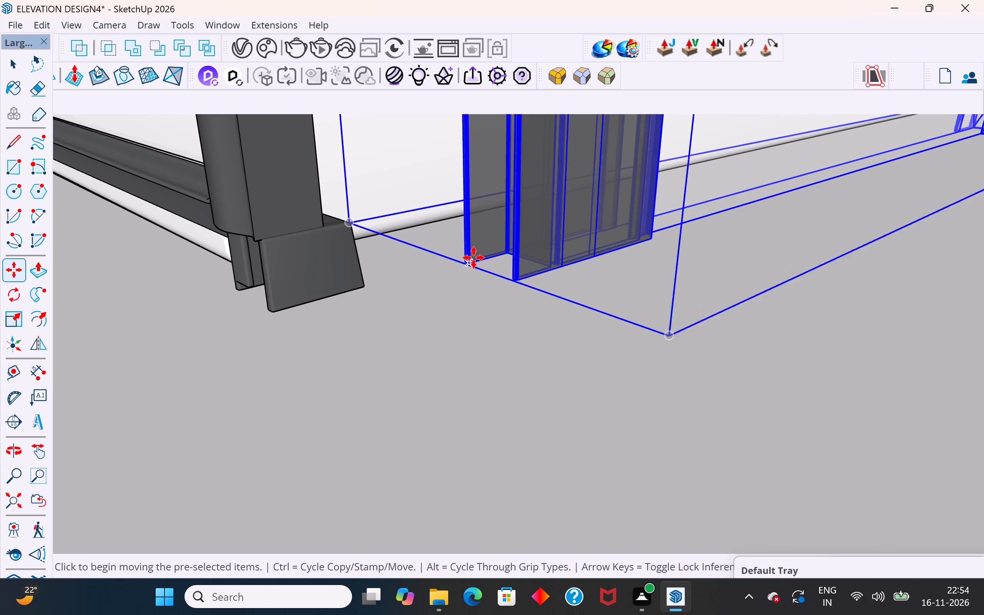
scroll(474, 258, "up", 2)
left_click(474, 265)
middle_click_drag(359, 253, 299, 316)
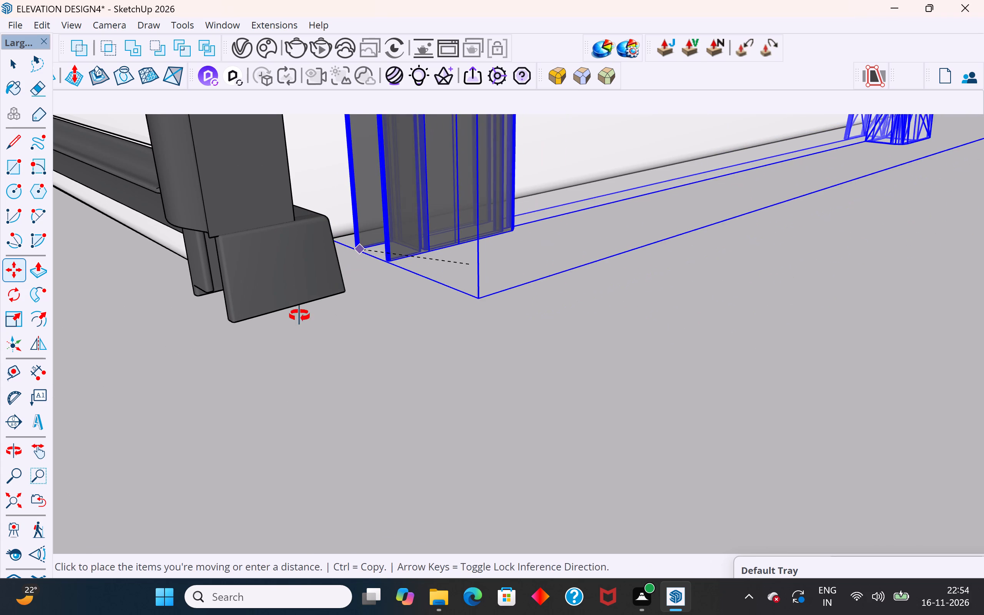
middle_click_drag(299, 316, 255, 356)
scroll(307, 290, "up", 19)
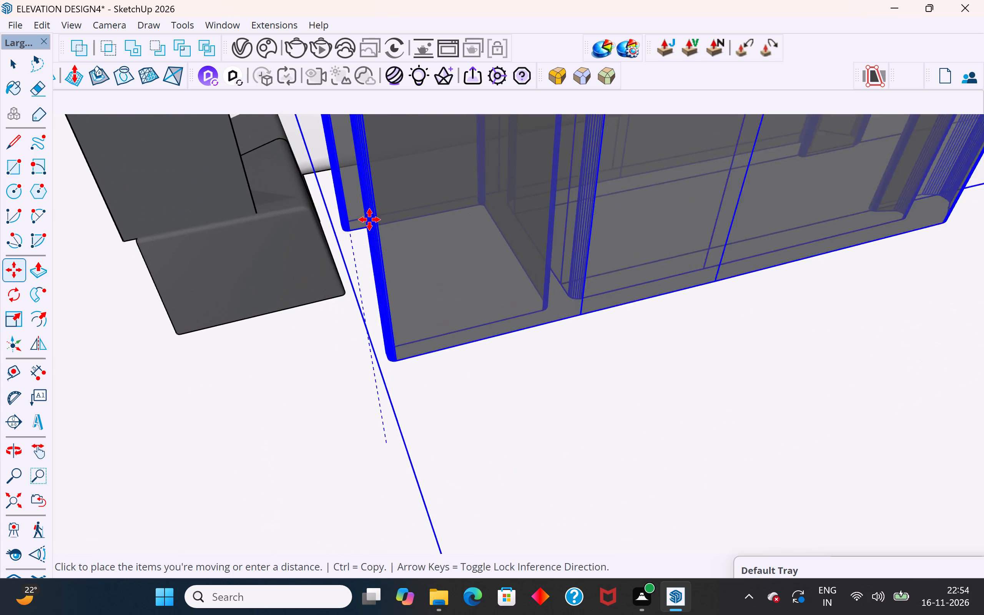
scroll(369, 219, "up", 20)
scroll(369, 219, "up", 10)
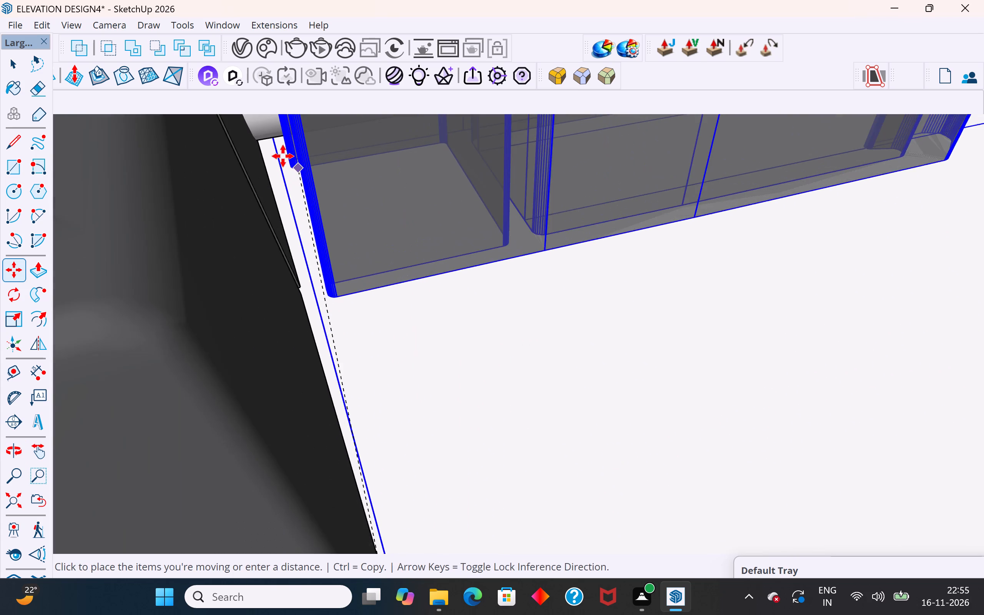
scroll(283, 156, "up", 2)
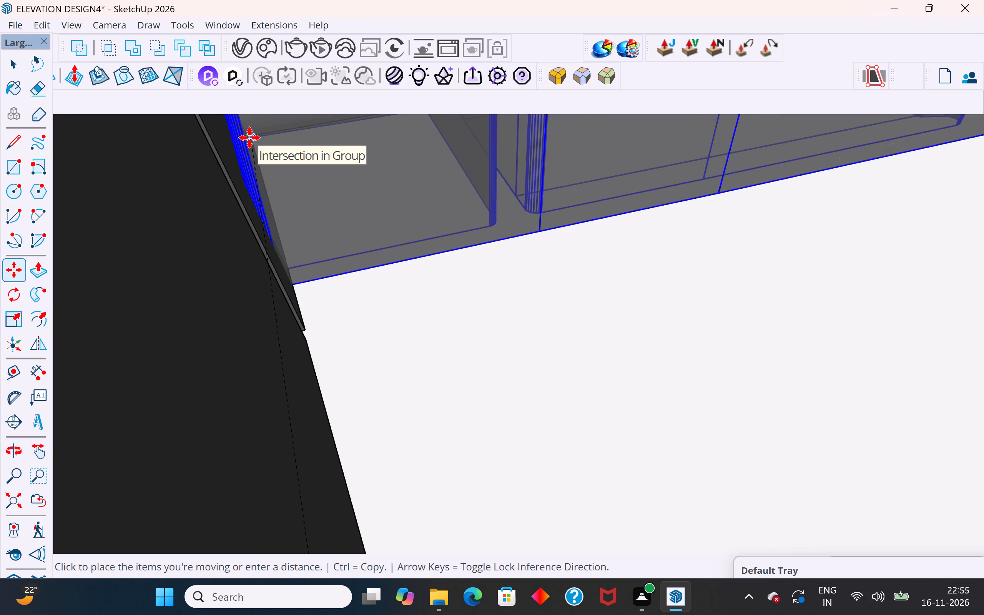
left_click(249, 138)
scroll(353, 277, "down", 11)
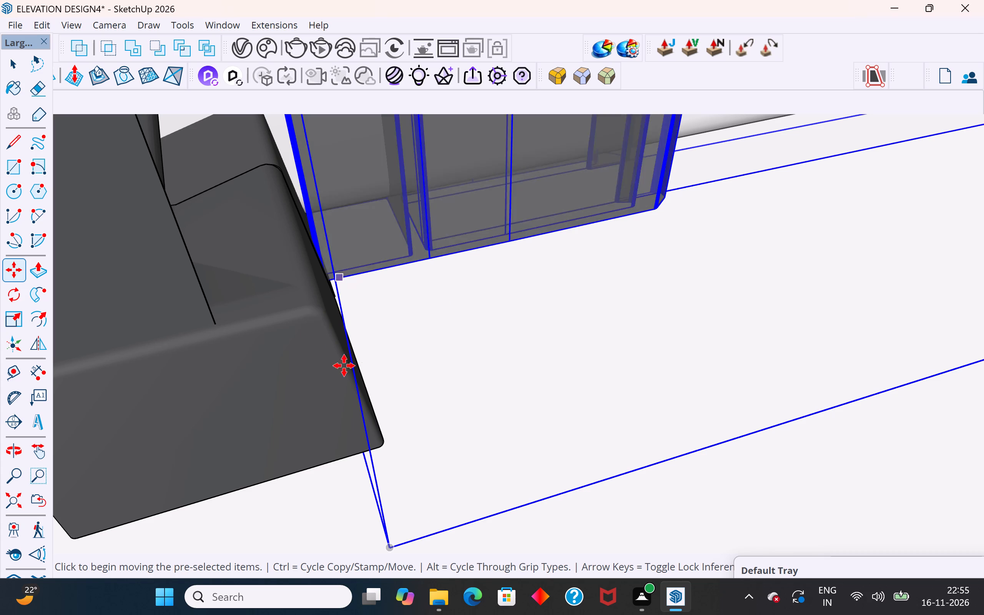
left_click(14, 68)
Shift the second glass door slightly so its frame's bottom corner meets the outer bottom corner of the first door's foot.
scroll(156, 281, "down", 5)
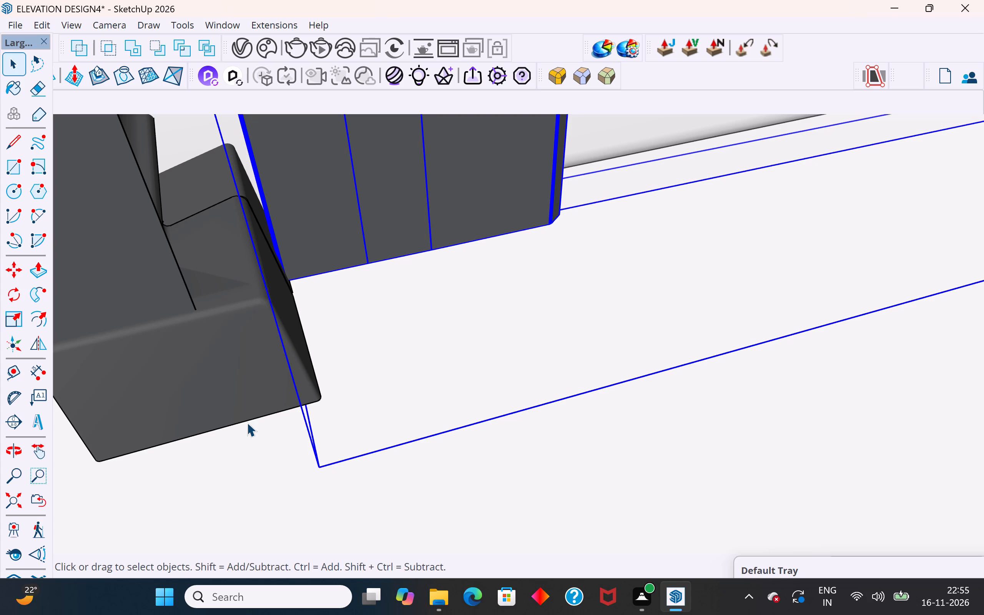
scroll(400, 392, "down", 20)
scroll(400, 392, "down", 14)
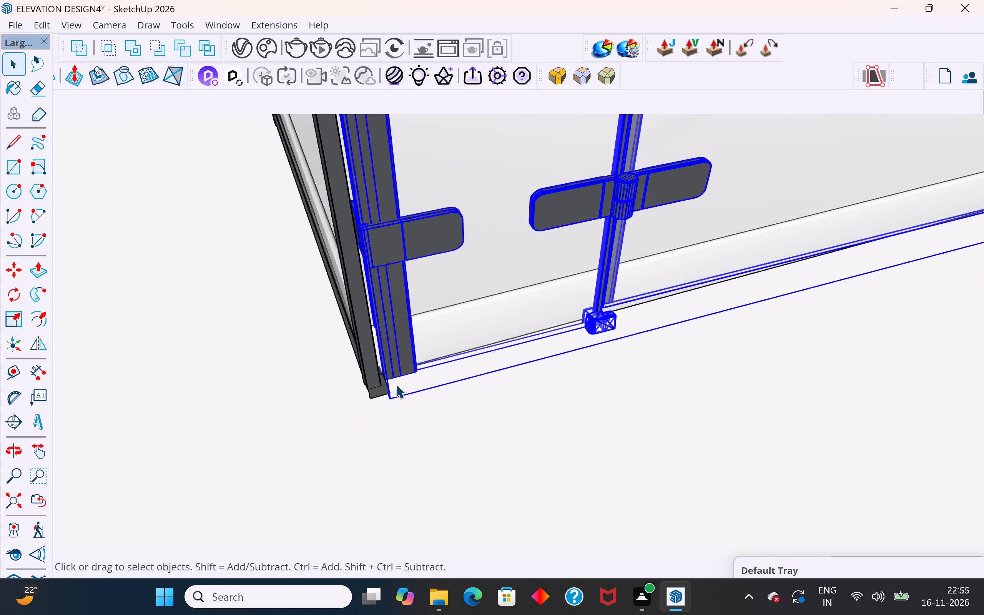
middle_click_drag(406, 356, 399, 224)
scroll(367, 372, "up", 18)
middle_click_drag(418, 362, 316, 313)
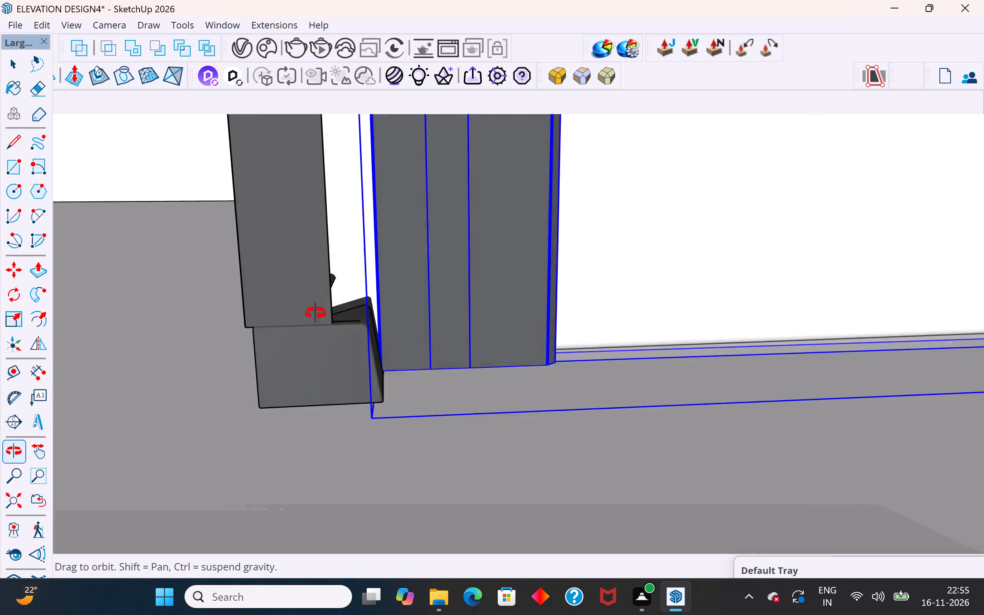
middle_click_drag(316, 313, 303, 293)
scroll(414, 356, "up", 12)
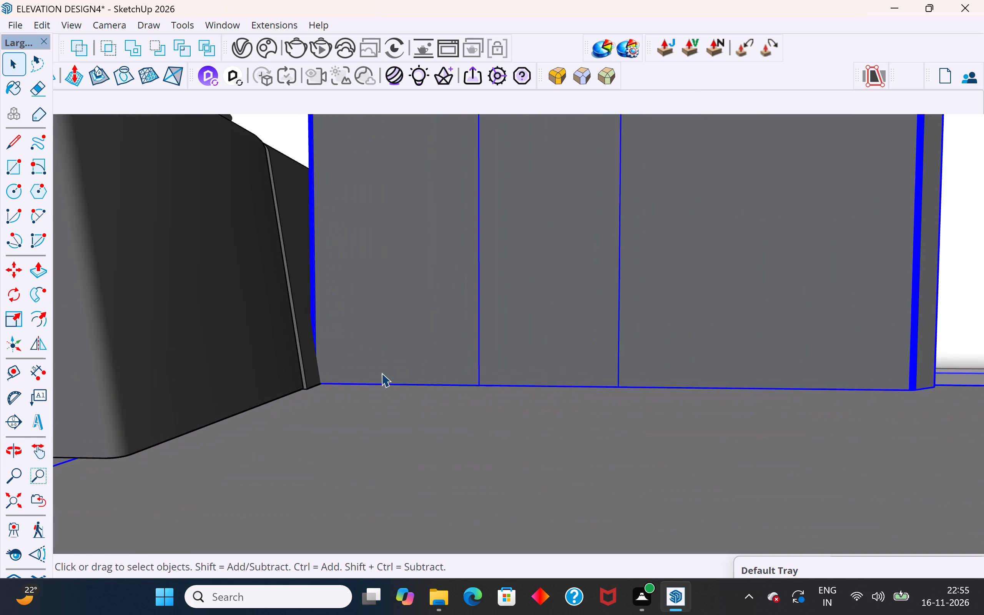
middle_click_drag(393, 385, 407, 398)
key("m")
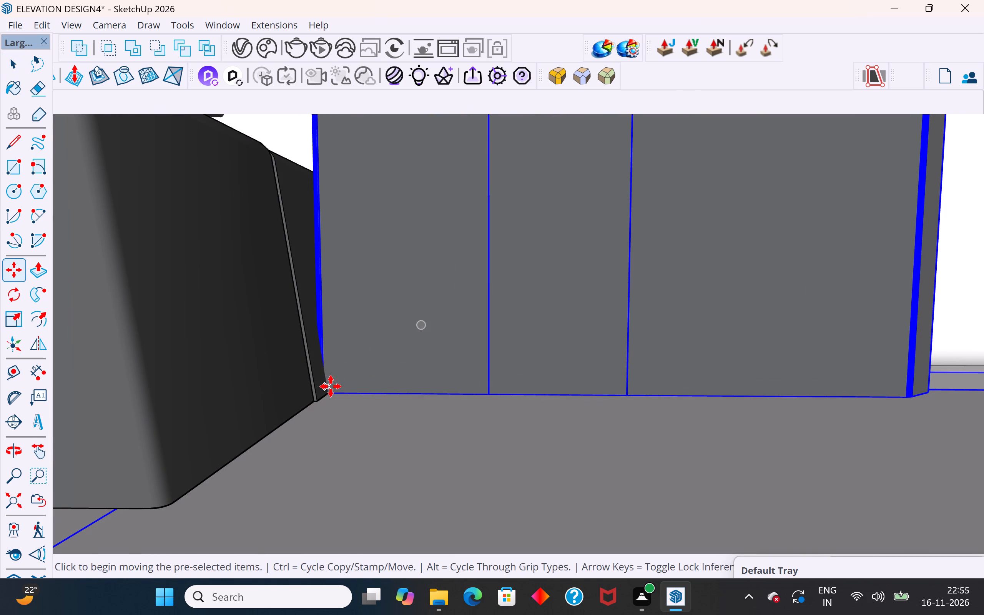
left_click(331, 386)
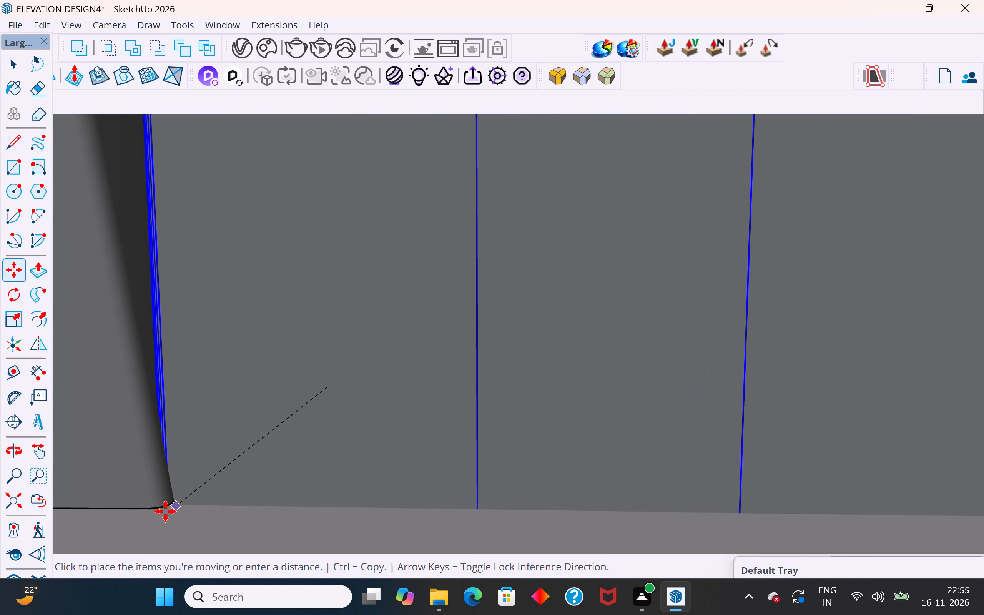
left_click(164, 512)
scroll(306, 439, "down", 19)
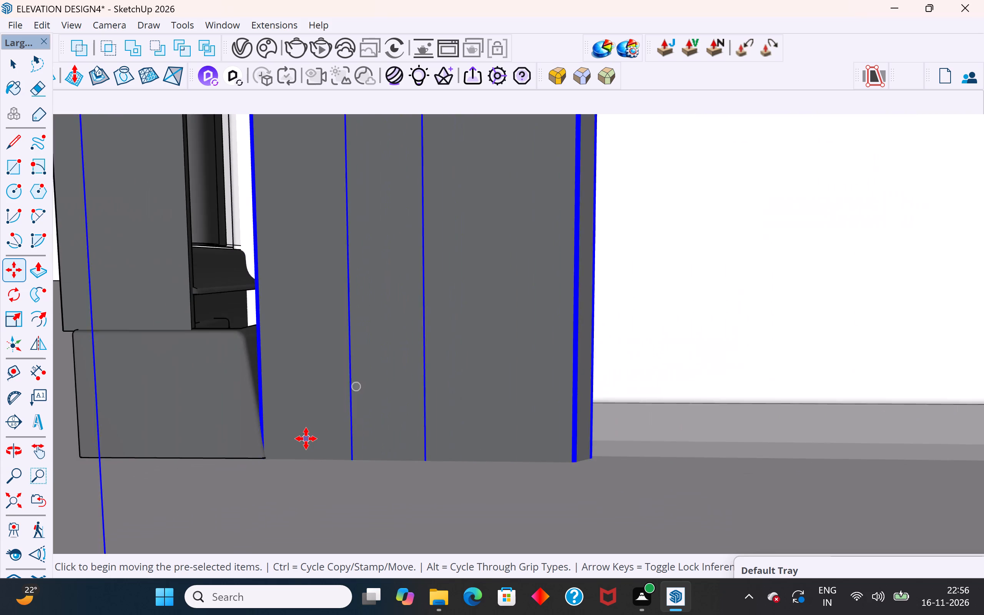
Examine how the two glass doors meet at the corner and how the second door follows the tray's front edge.
scroll(306, 439, "down", 20)
scroll(306, 439, "down", 15)
scroll(310, 438, "down", 19)
middle_click_drag(317, 436, 623, 420)
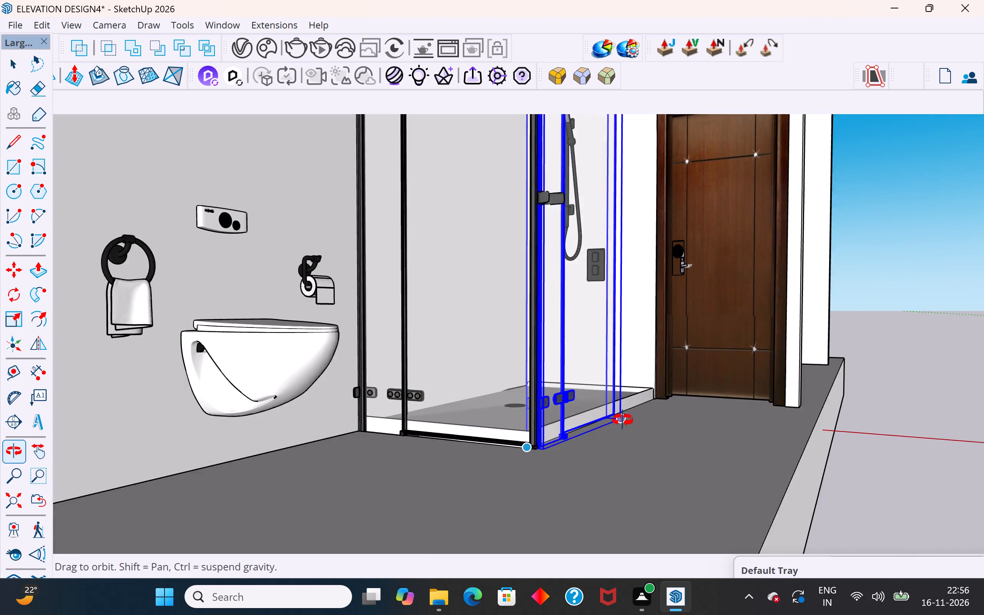
middle_click_drag(623, 420, 541, 447)
scroll(527, 424, "up", 4)
middle_click_drag(525, 419, 472, 380)
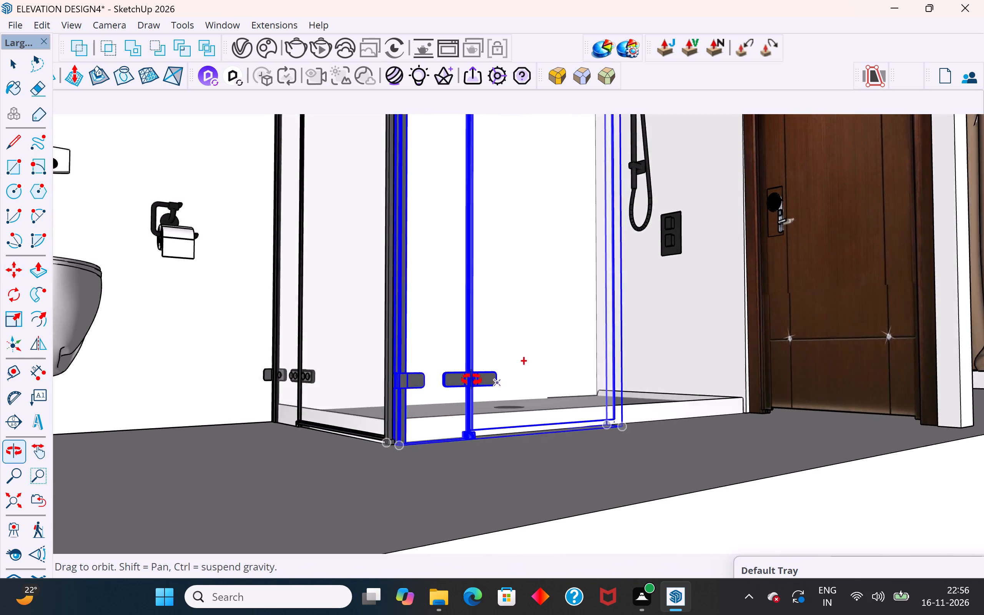
middle_click_drag(472, 380, 357, 444)
scroll(450, 469, "down", 9)
middle_click_drag(470, 461, 537, 443)
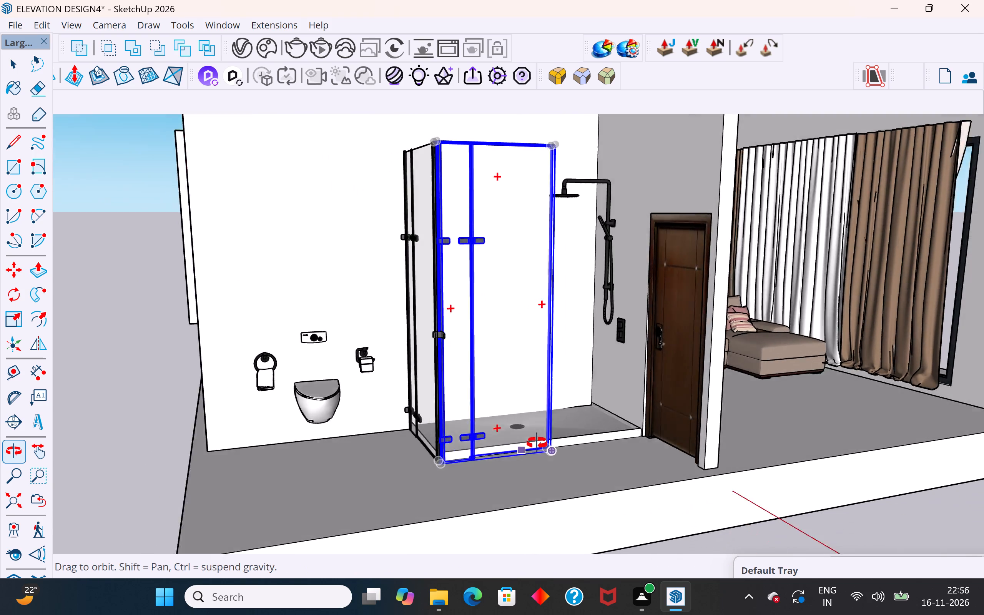
middle_click_drag(537, 443, 461, 465)
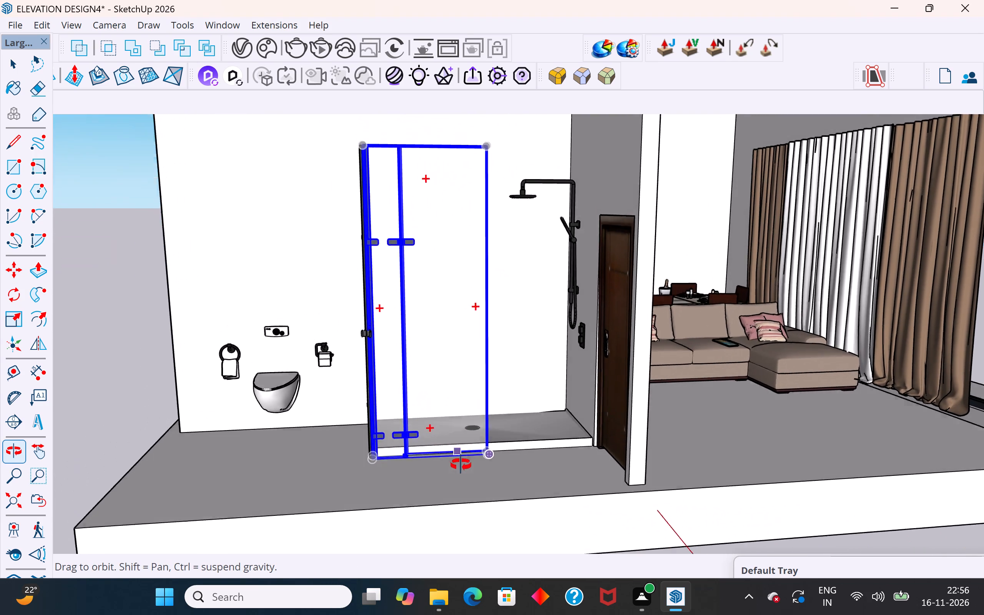
middle_click_drag(461, 465, 462, 469)
Rotate the second glass door slightly toward the shower tray in the horizontal plane about its bottom corner at the first door.
scroll(465, 469, "up", 10)
middle_click_drag(494, 519, 307, 614)
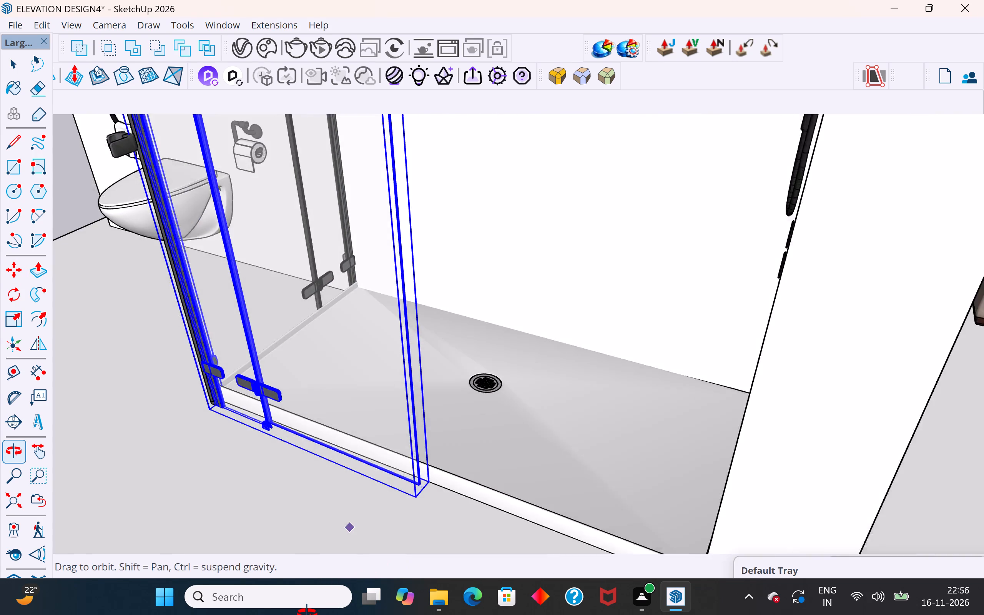
middle_click_drag(307, 614, 303, 614)
scroll(372, 515, "up", 5)
left_click(14, 297)
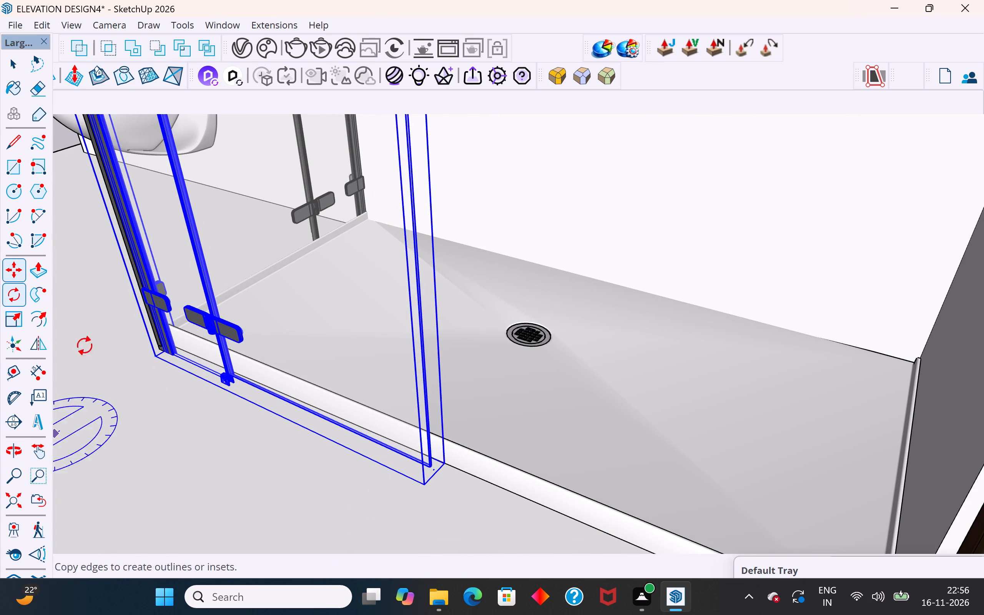
scroll(163, 366, "up", 7)
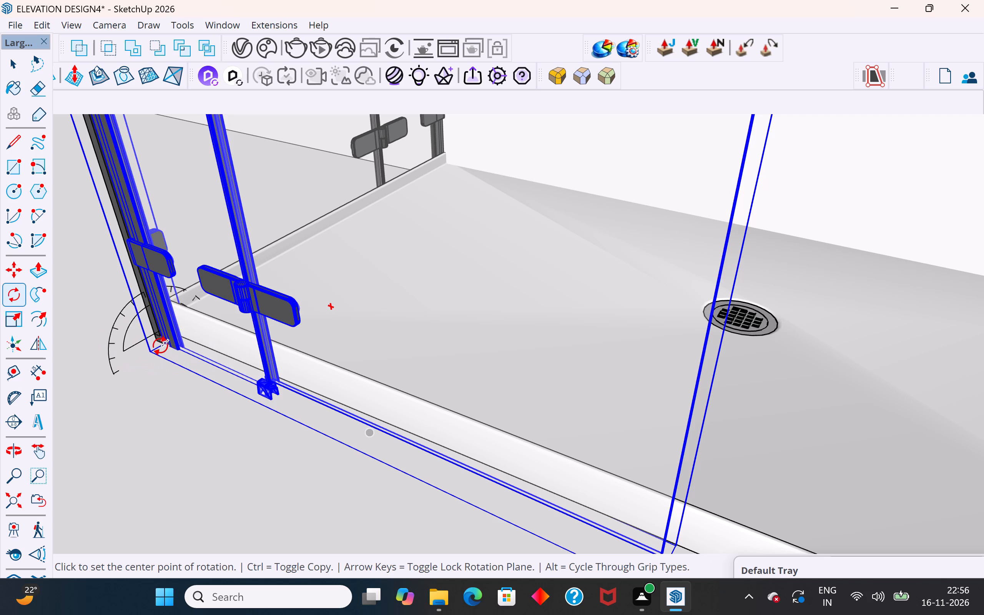
left_click(165, 350)
scroll(165, 350, "down", 2)
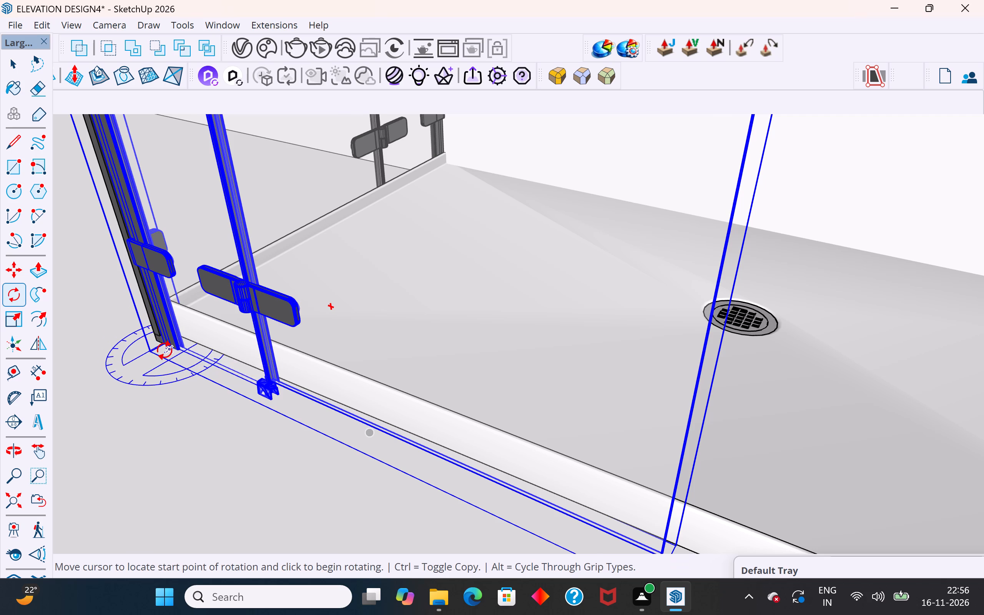
scroll(165, 350, "down", 7)
scroll(335, 436, "up", 8)
left_click(346, 435)
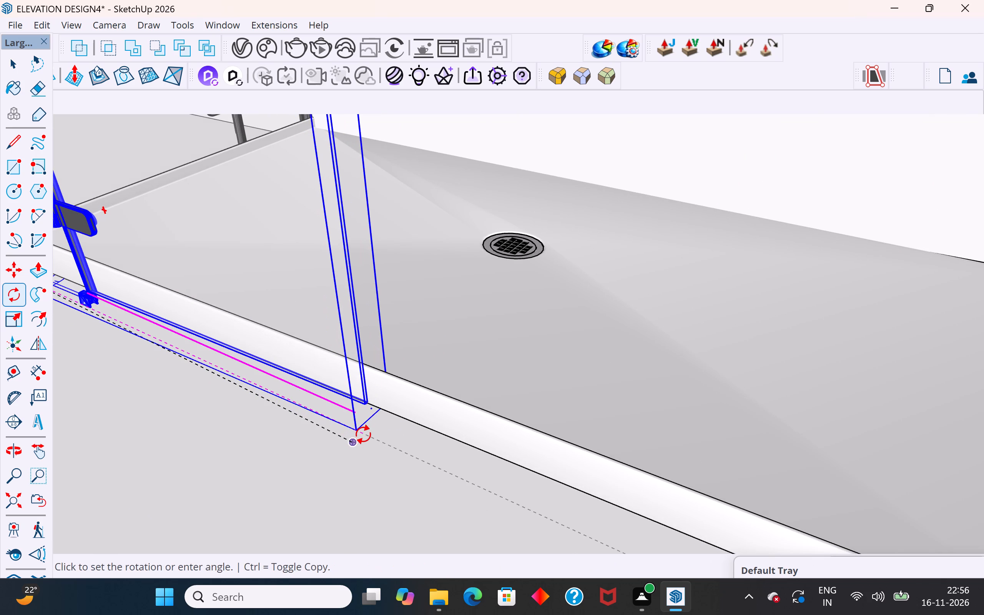
left_click(361, 434)
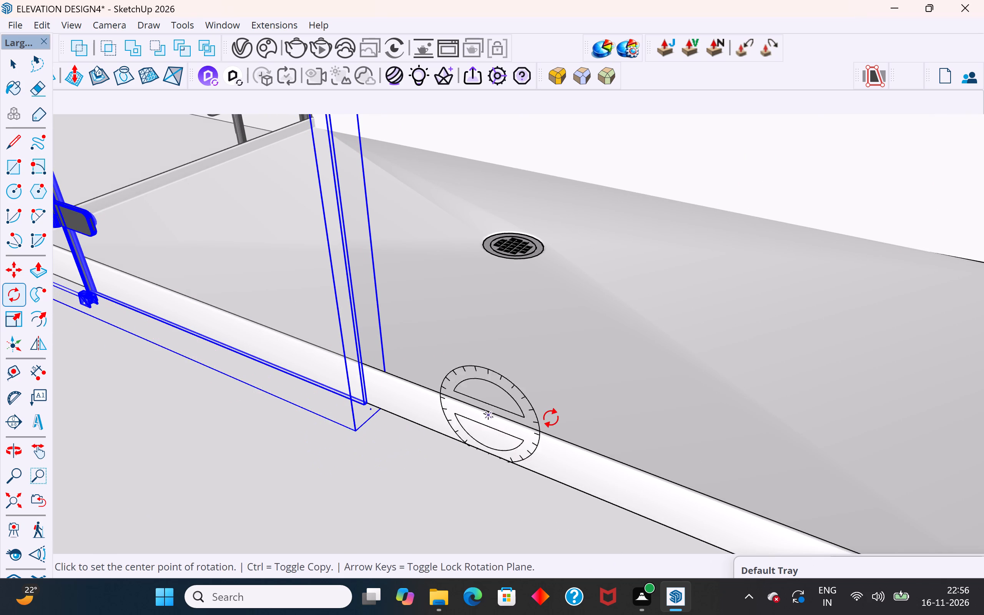
Examine the rotated second glass door's alignment with the shower tray and the rest of the bathroom.
scroll(551, 417, "down", 20)
scroll(551, 417, "down", 1)
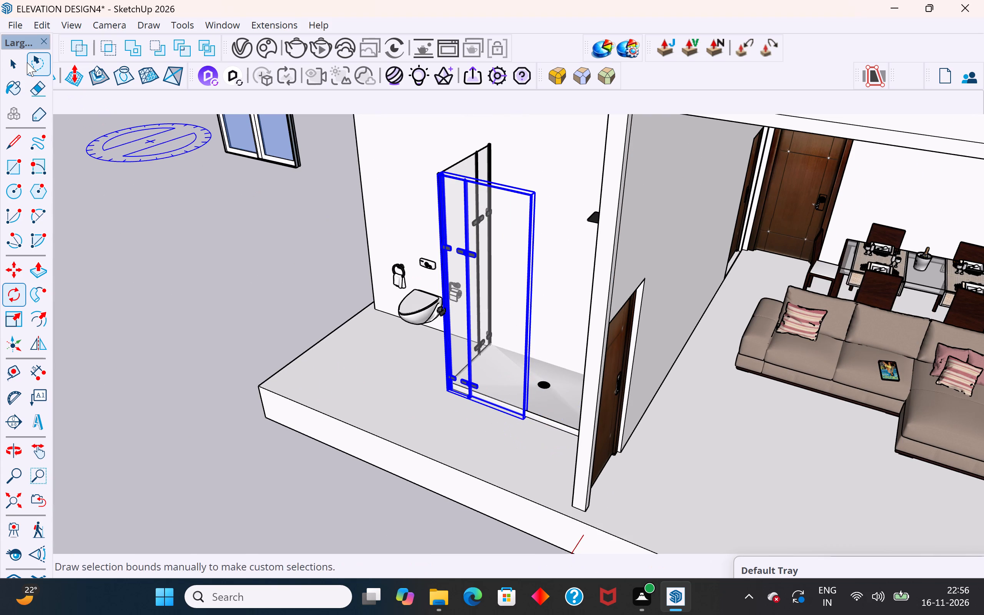
left_click(27, 62)
left_click(15, 65)
left_click(139, 261)
scroll(321, 424, "down", 4)
middle_click_drag(416, 421, 462, 419)
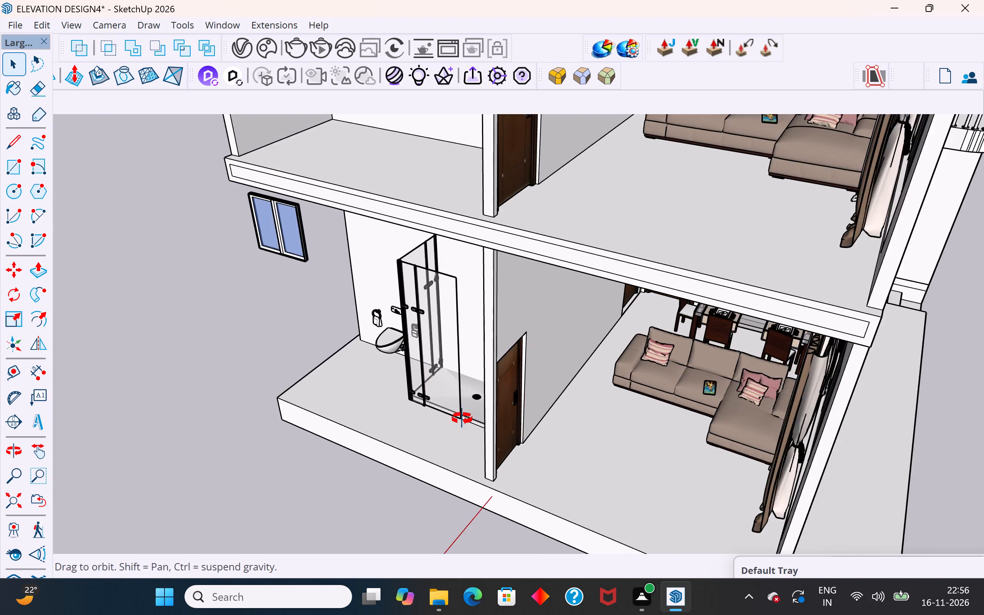
middle_click_drag(462, 419, 632, 380)
scroll(577, 331, "up", 9)
middle_click_drag(574, 328, 552, 258)
Select the second glass door along the shower tray's front edge.
left_click(553, 281)
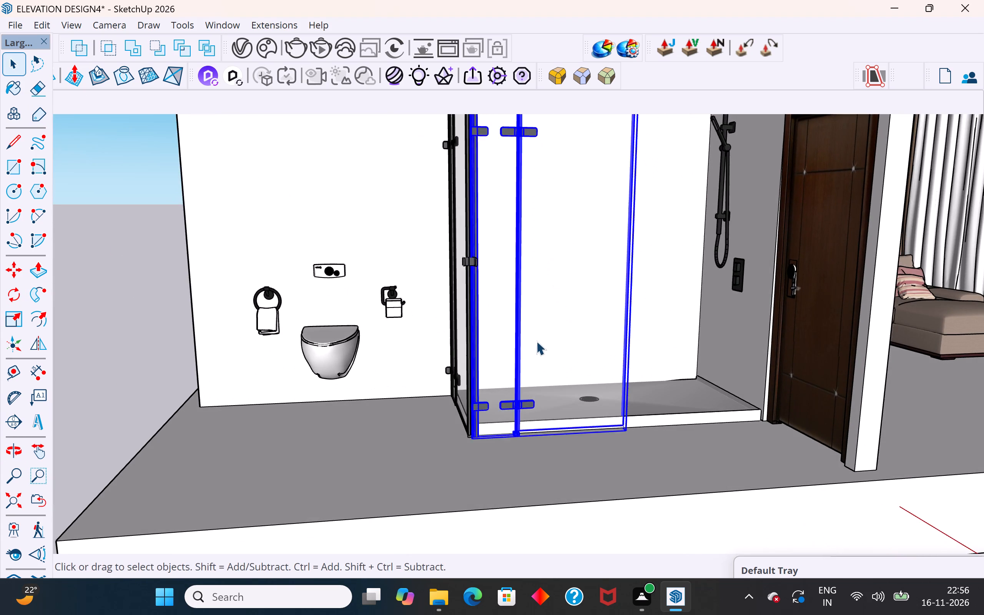
scroll(536, 344, "up", 8)
scroll(509, 354, "down", 9)
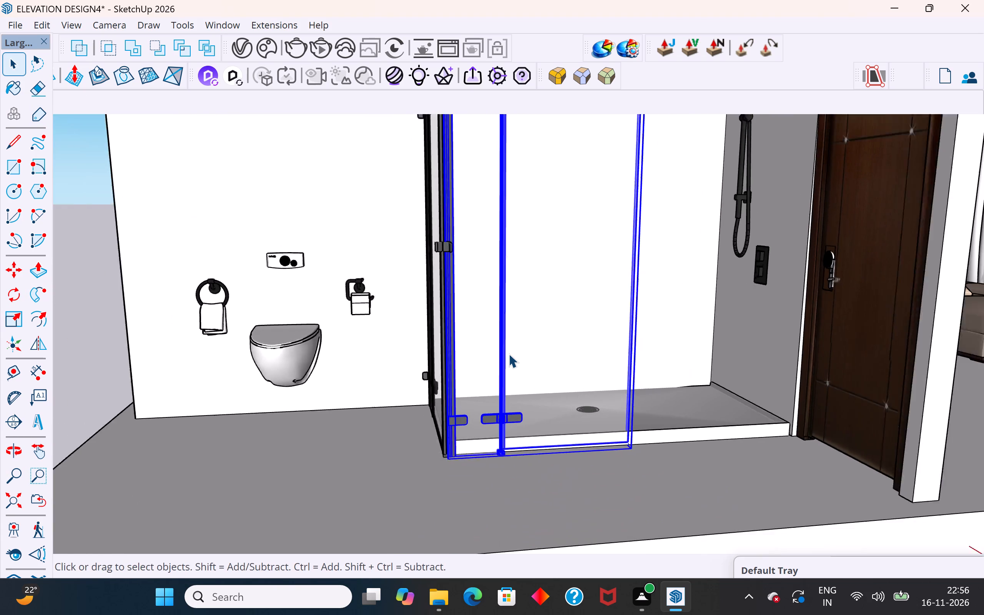
middle_click_drag(509, 357, 499, 425)
scroll(507, 342, "down", 6)
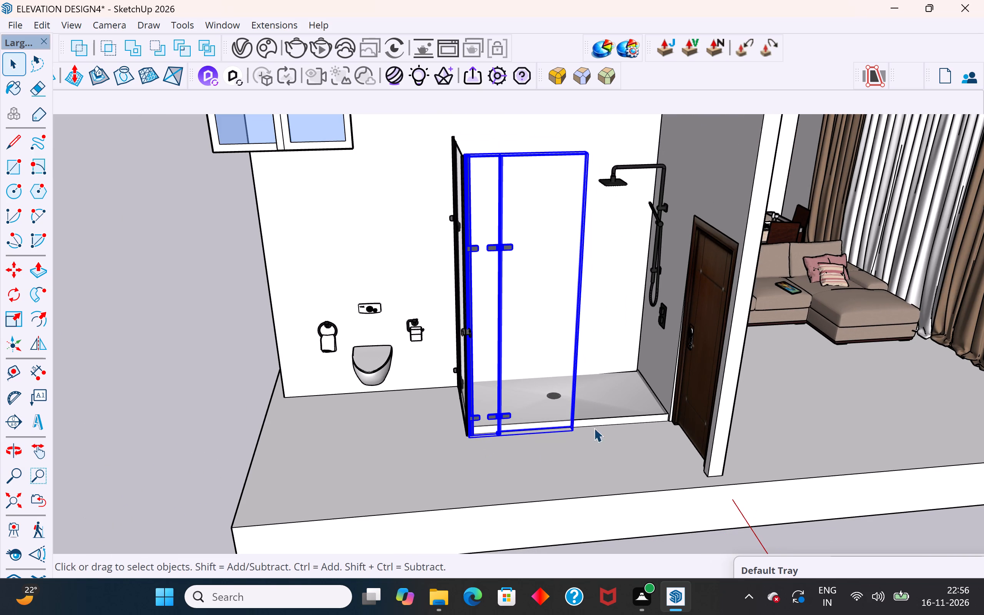
scroll(625, 412, "up", 4)
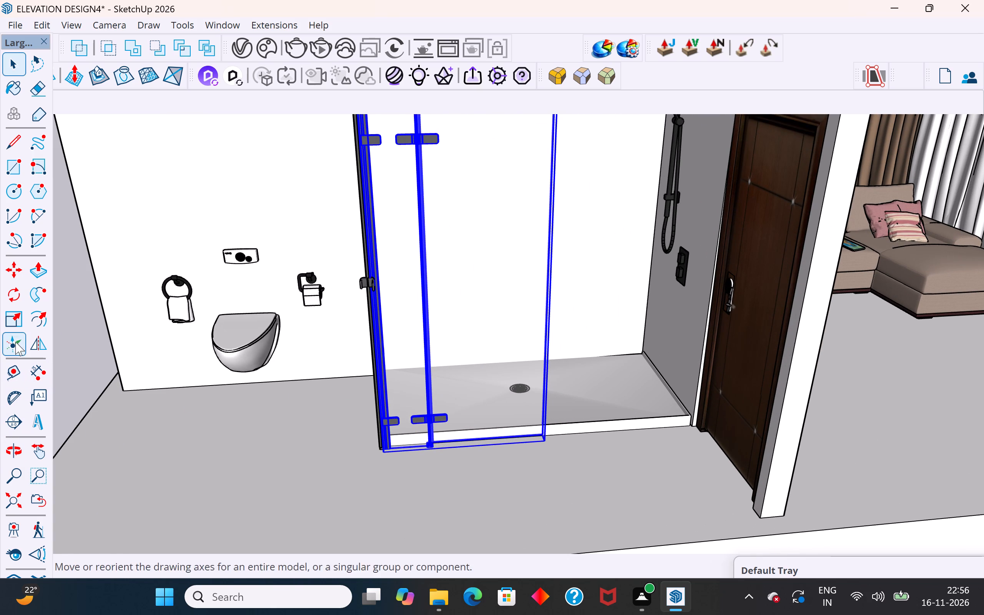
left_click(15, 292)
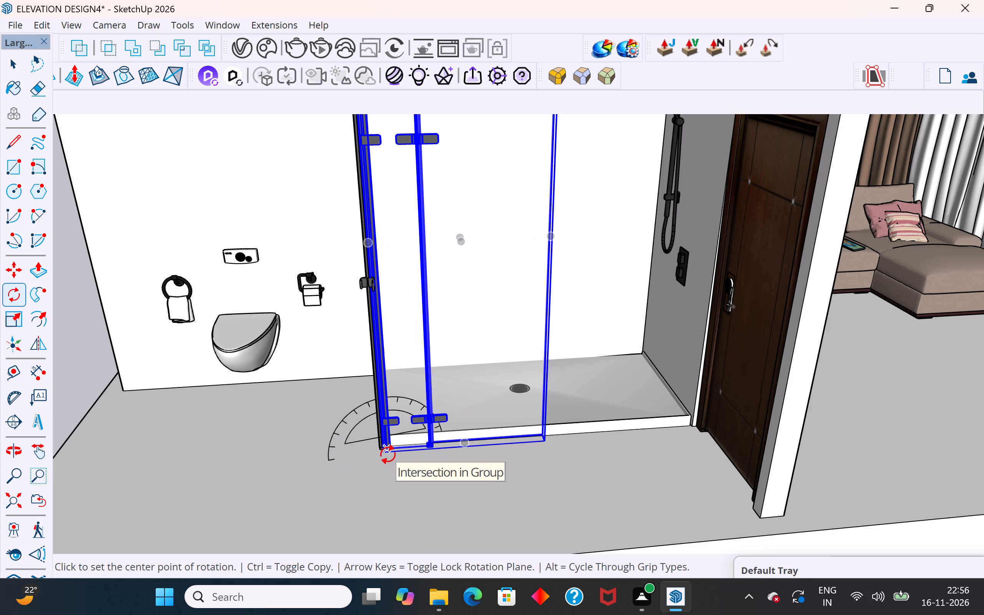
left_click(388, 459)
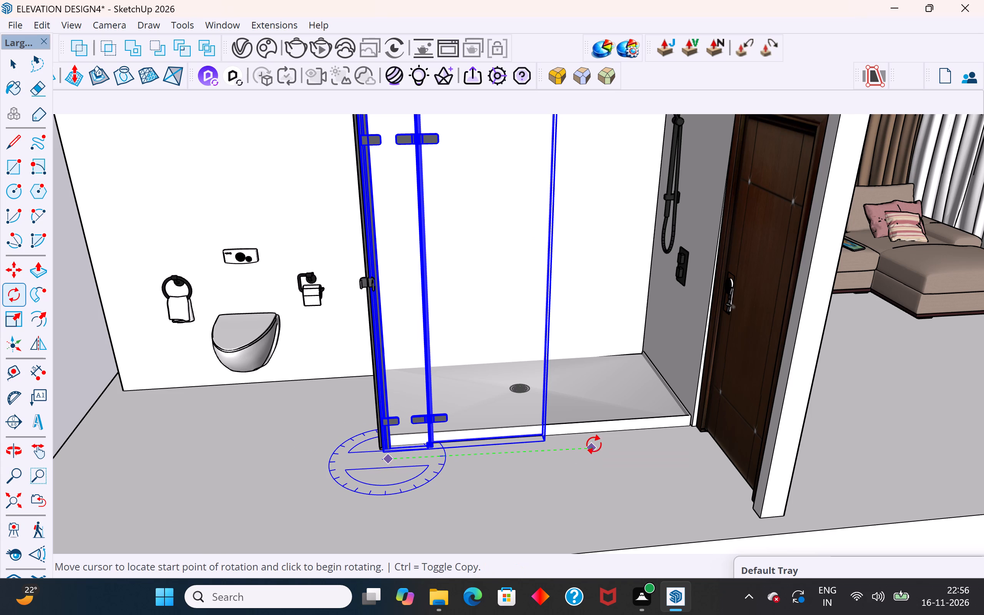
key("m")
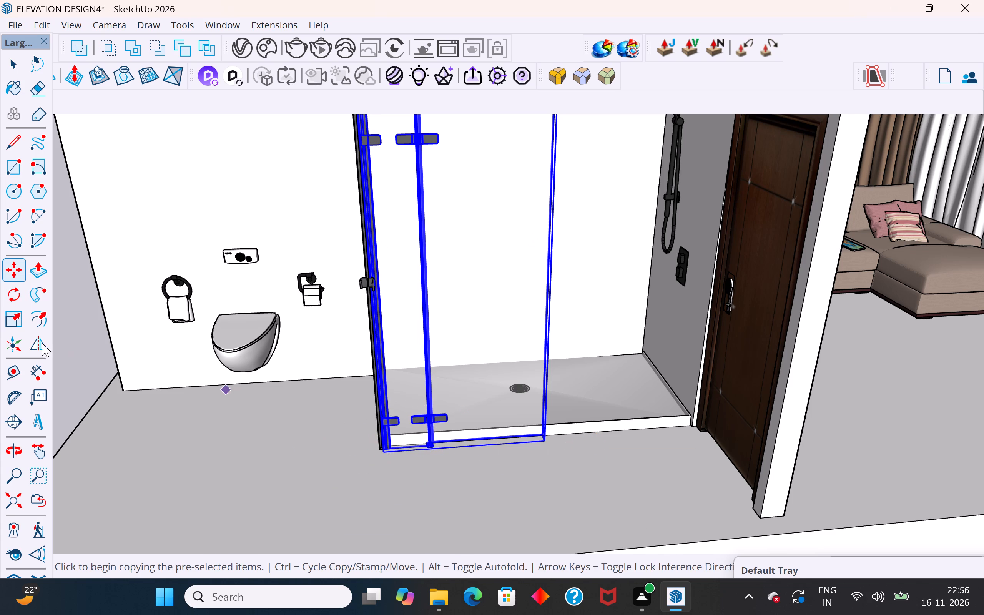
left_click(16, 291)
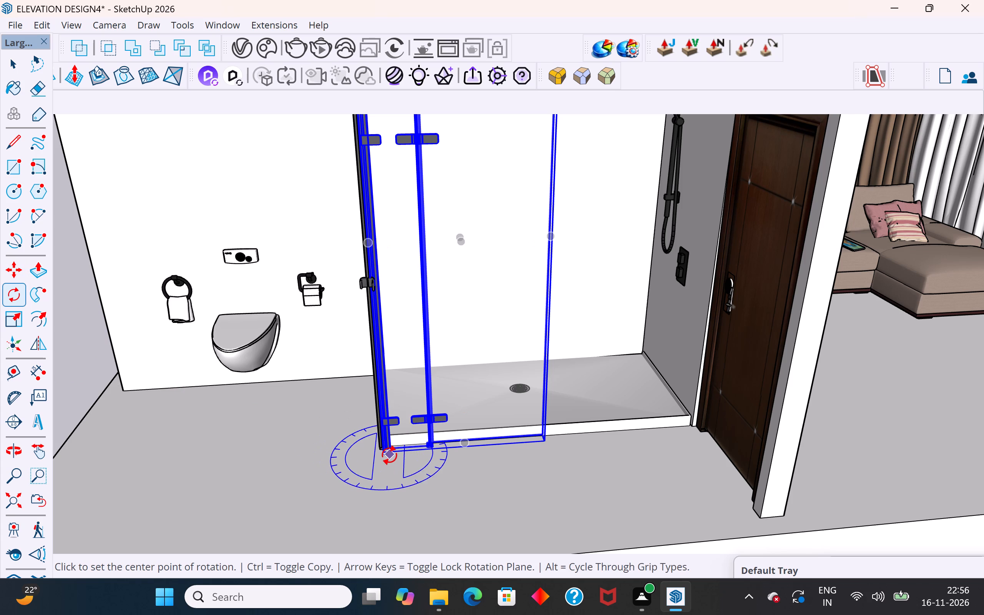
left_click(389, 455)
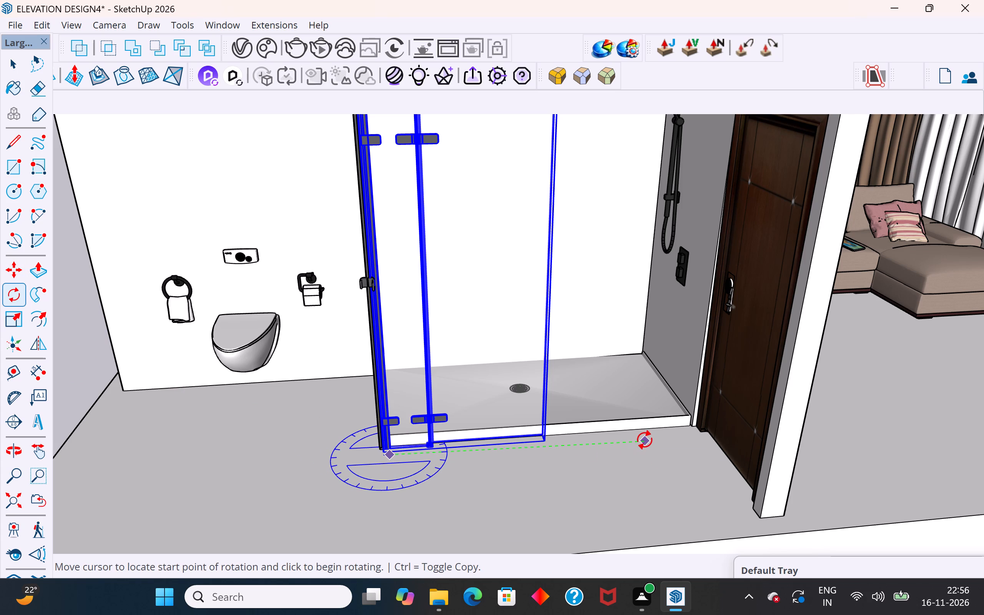
Copy the second glass door along the tray's front edge, placing its bottom corner near the tray's end by the wooden door.
key("m")
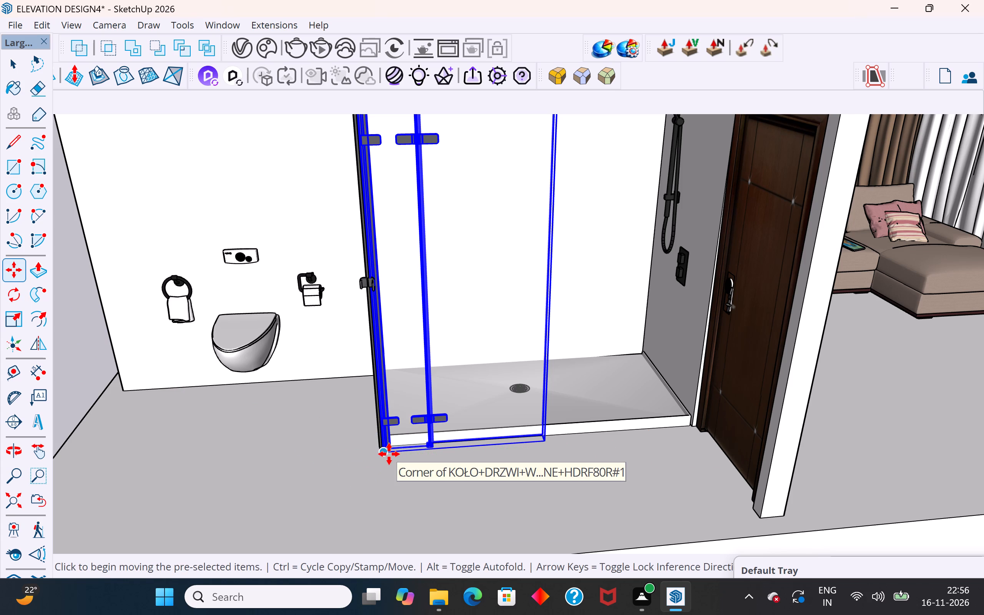
left_click(389, 454)
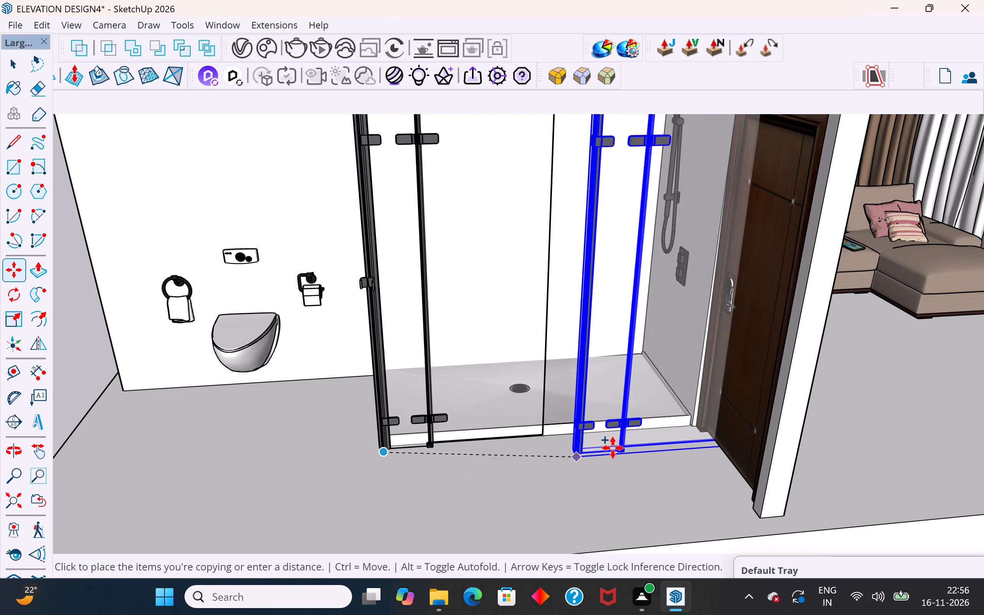
scroll(691, 432, "up", 15)
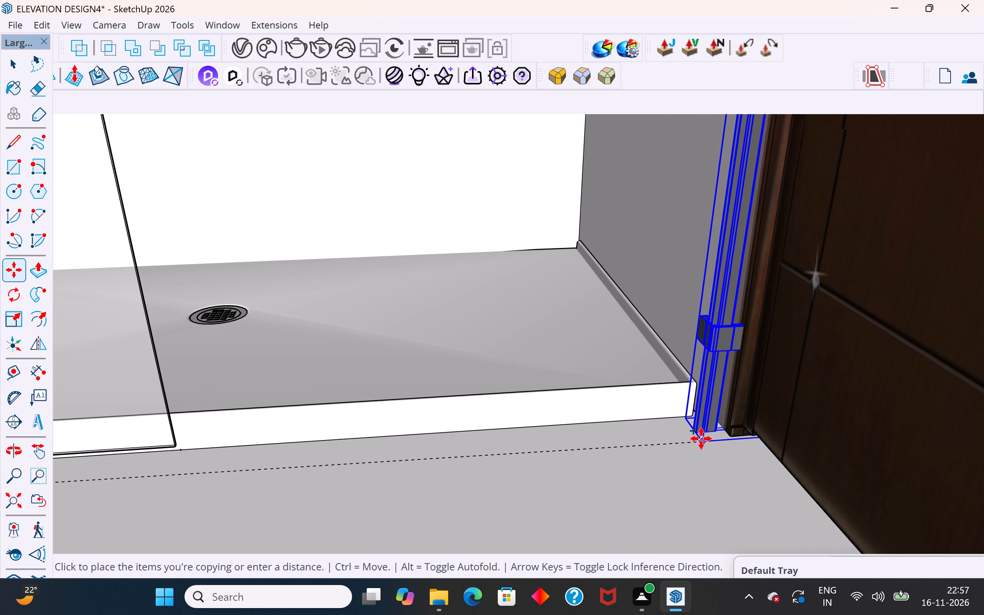
left_click(701, 440)
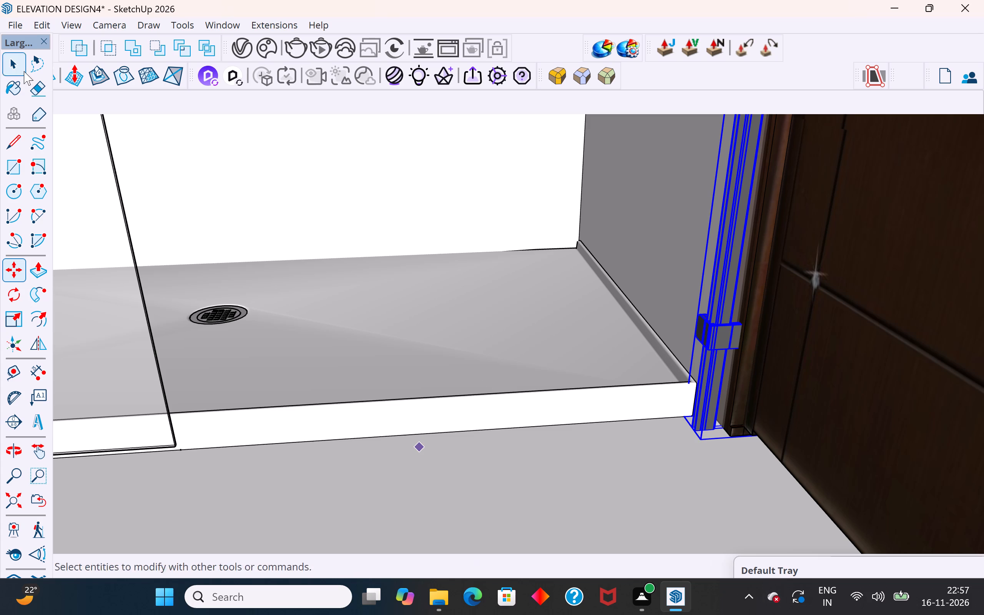
left_click(25, 56)
Rotate the copied glass door half a turn horizontally about its bottom corner, so it runs back along the tray toward the second door.
scroll(540, 396, "down", 5)
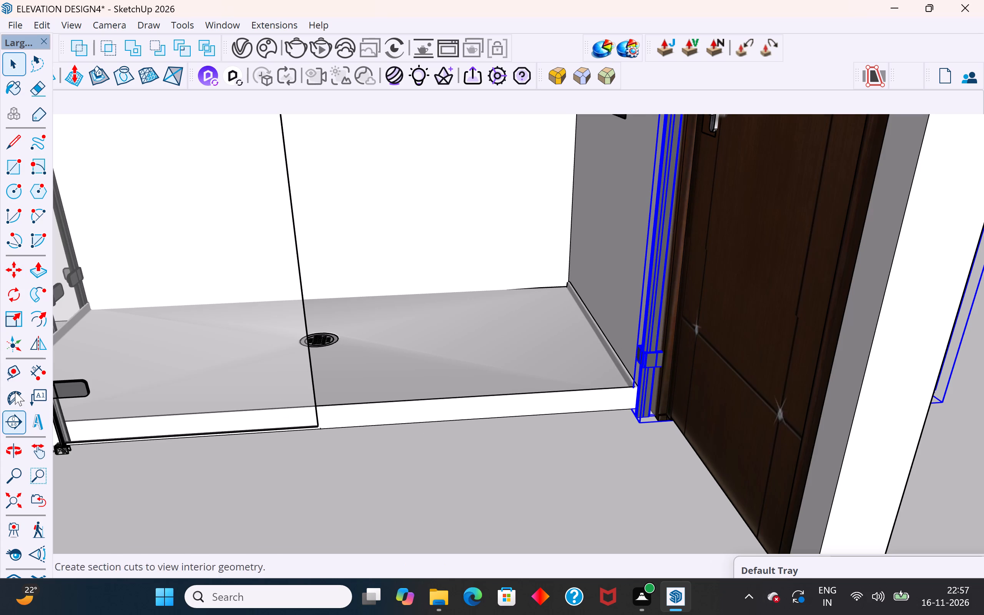
left_click(19, 299)
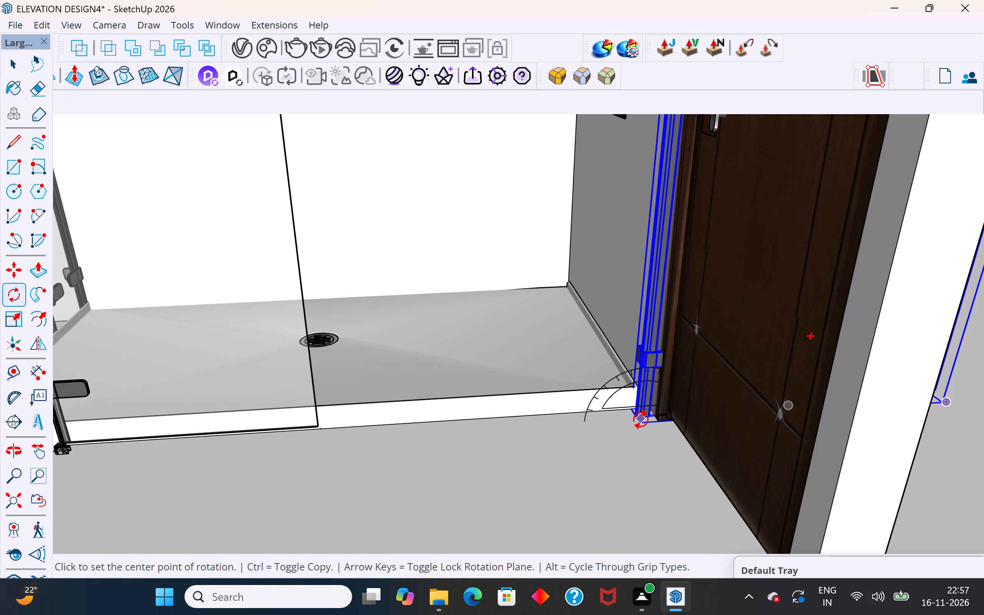
scroll(641, 429, "up", 13)
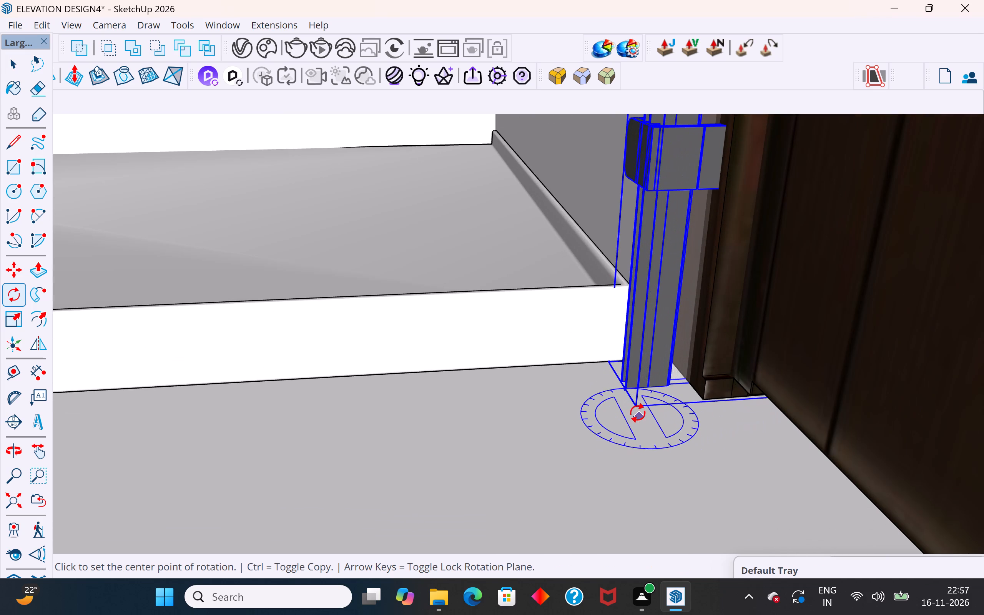
left_click(634, 407)
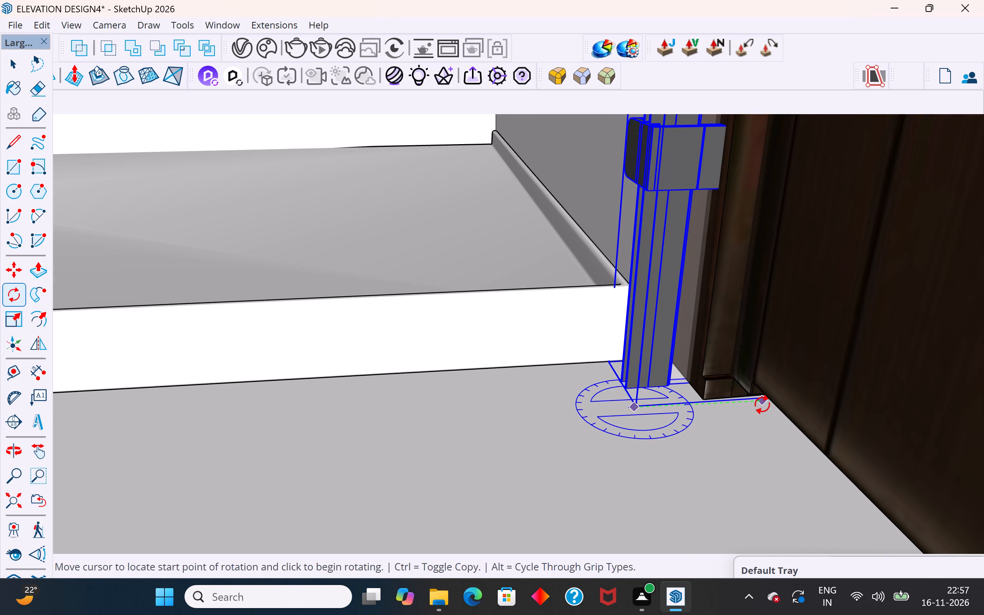
left_click(762, 404)
scroll(384, 465, "down", 8)
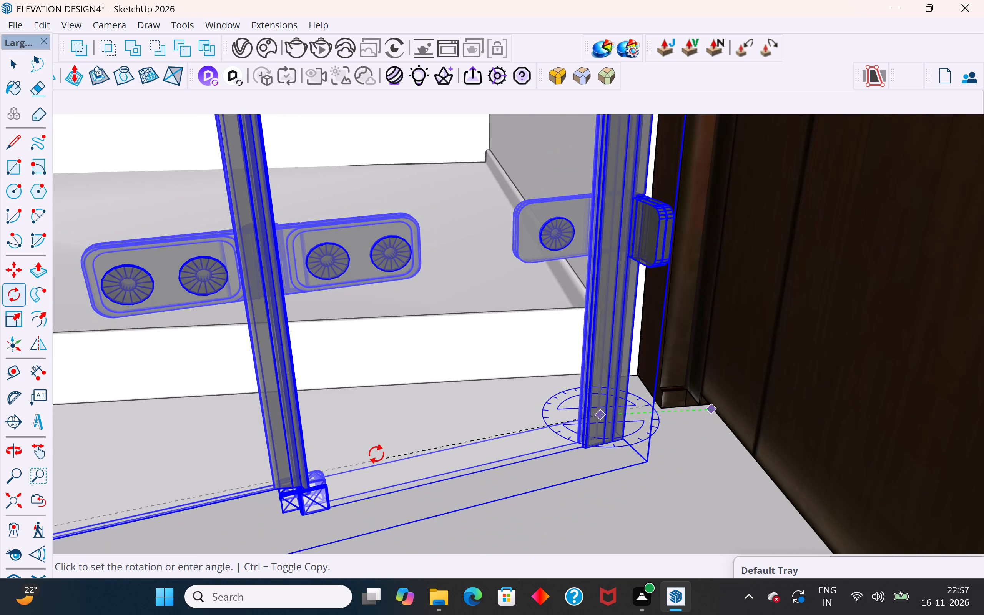
scroll(376, 454, "down", 4)
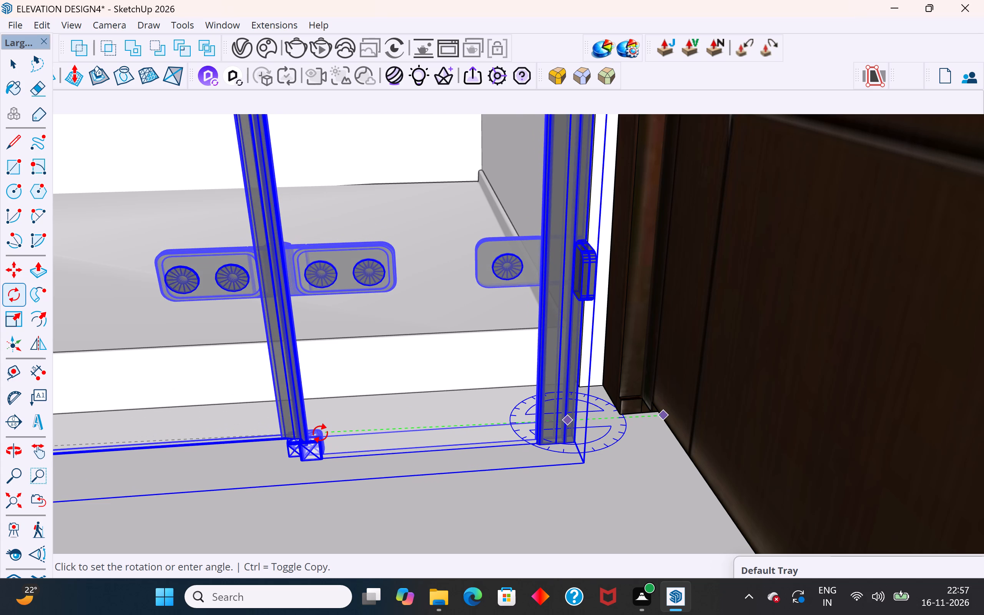
left_click(320, 433)
scroll(625, 442, "down", 13)
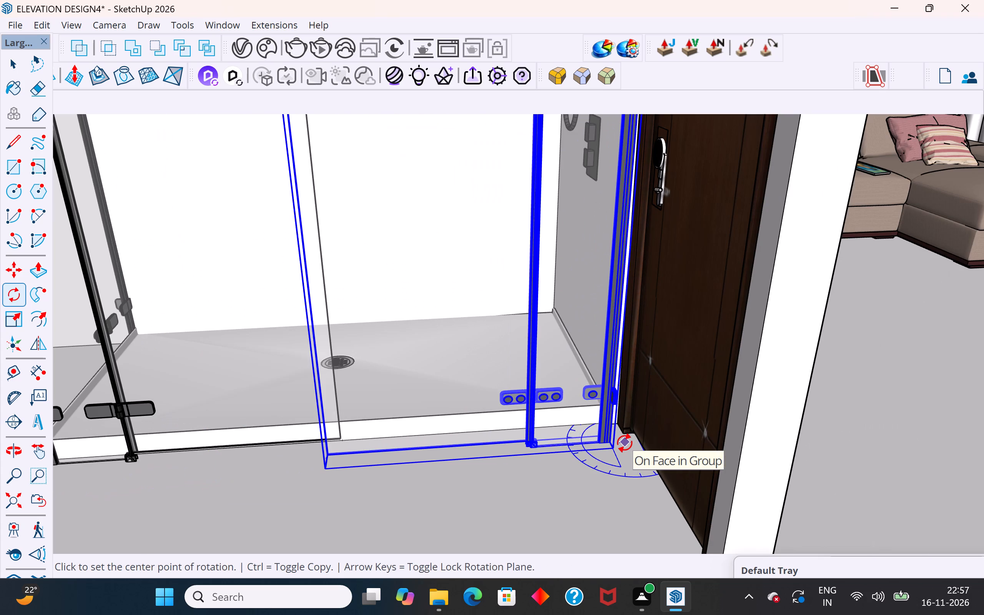
left_click(22, 69)
scroll(540, 410, "down", 10)
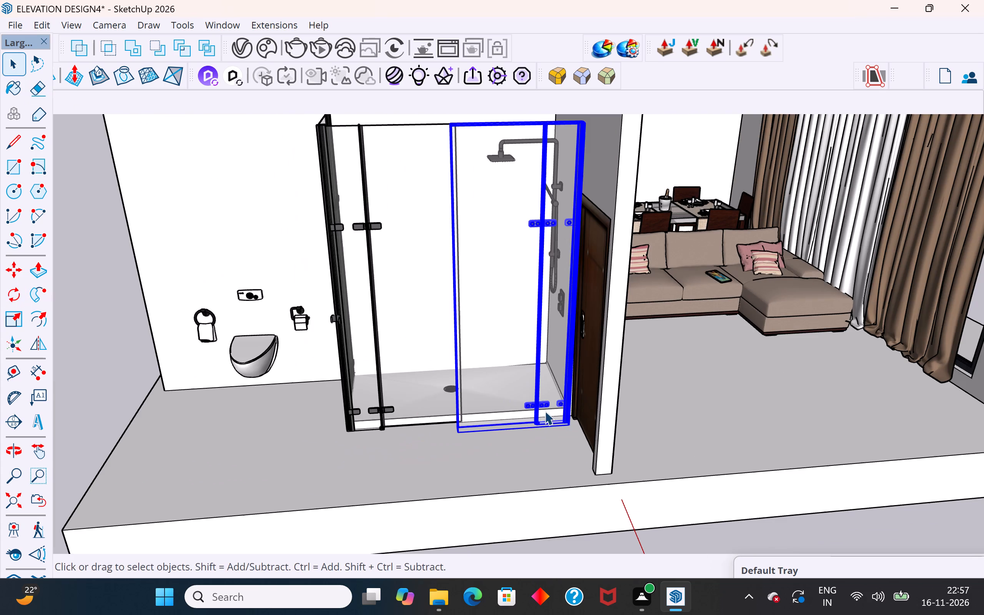
scroll(555, 326, "down", 3)
left_click(703, 496)
Move the shower tray so its front bottom corner meets the bottom corner of the wall beside the wooden door.
scroll(532, 376, "up", 8)
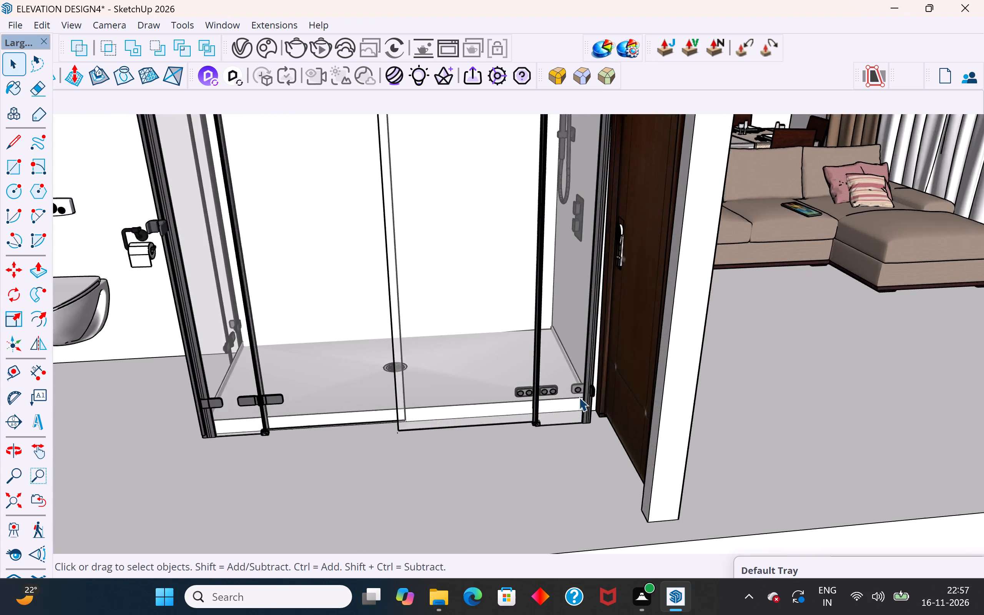
scroll(579, 397, "up", 20)
middle_click_drag(633, 415, 555, 406)
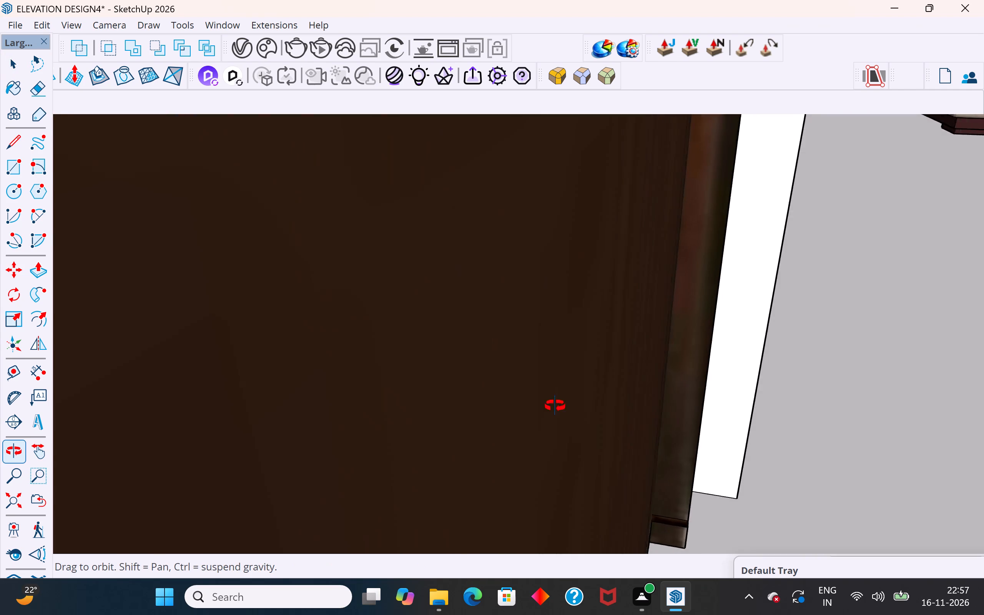
middle_click_drag(555, 406, 564, 404)
scroll(558, 440, "up", 5)
scroll(440, 421, "down", 4)
scroll(464, 370, "down", 4)
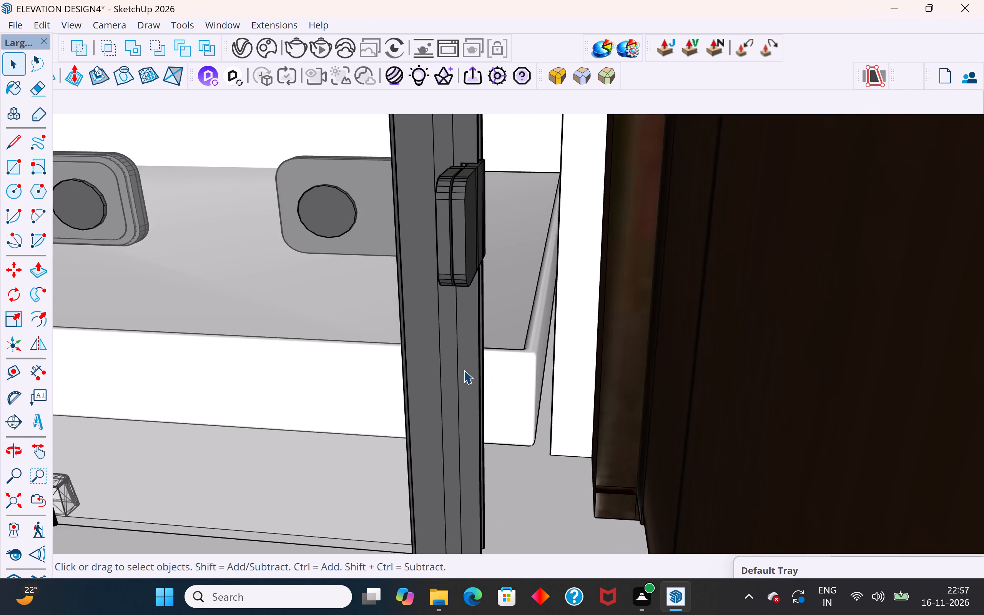
scroll(485, 511, "up", 8)
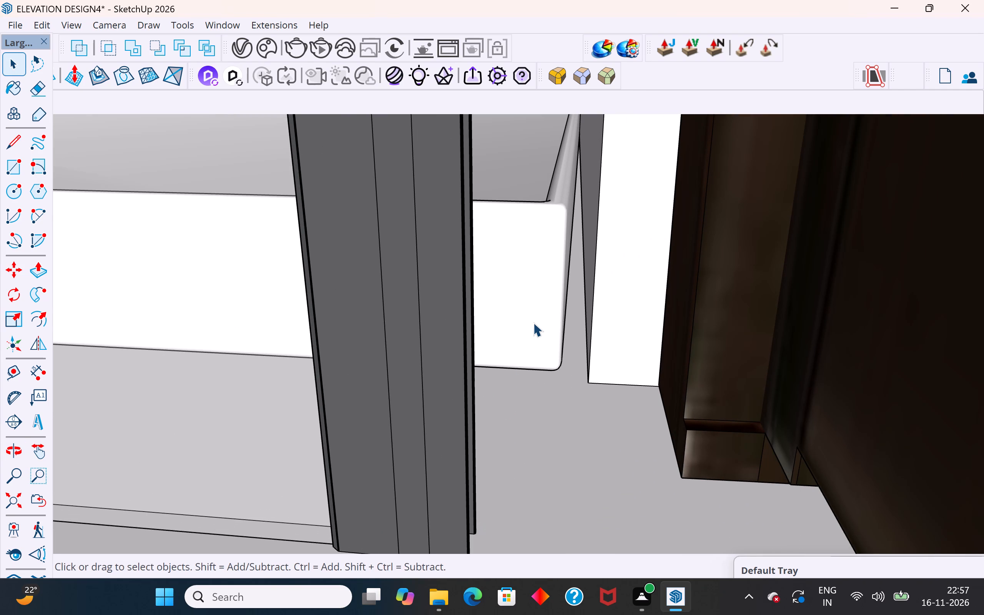
left_click(533, 322)
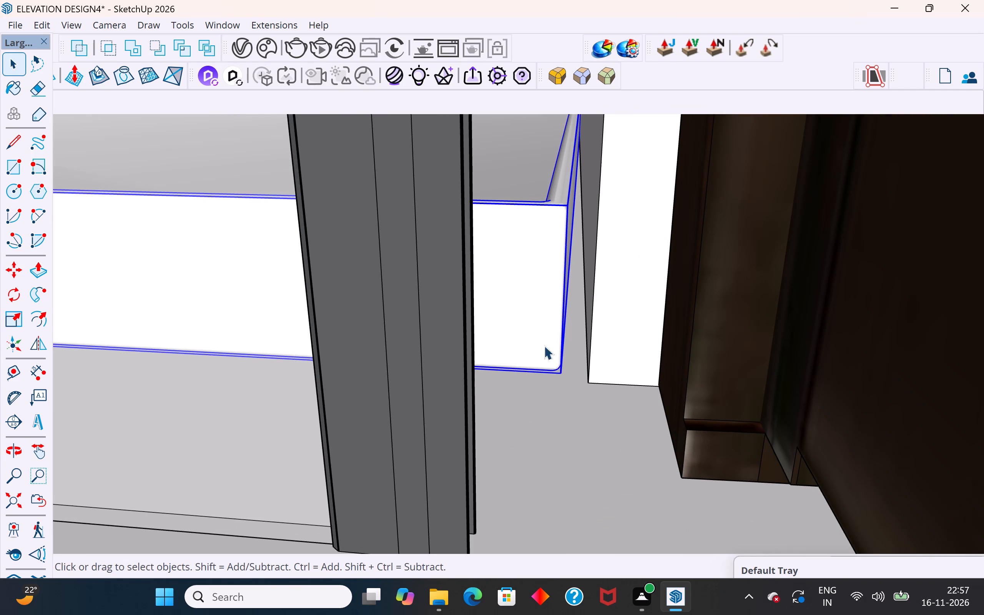
key("m")
left_click(567, 372)
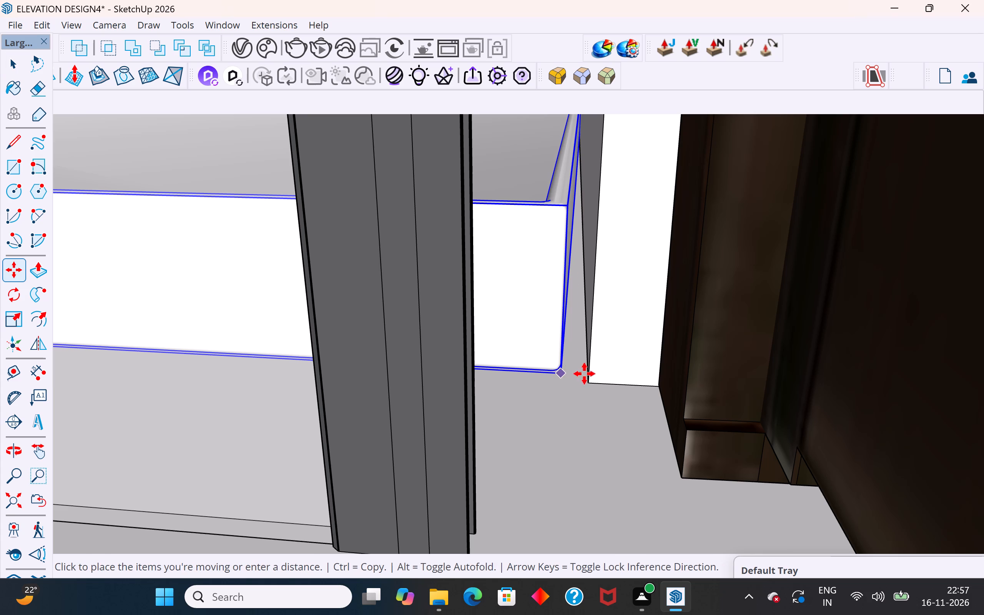
left_click(591, 378)
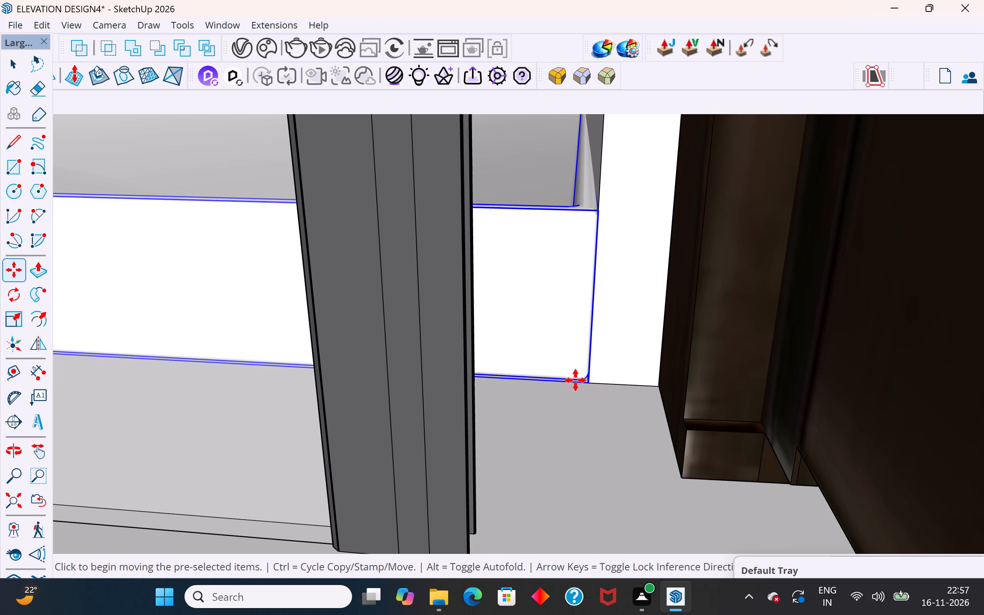
Move the copied glass door so its frame's outer bottom corner meets the wall's bottom corner at the wooden door's frame.
left_click(14, 71)
left_click(381, 416)
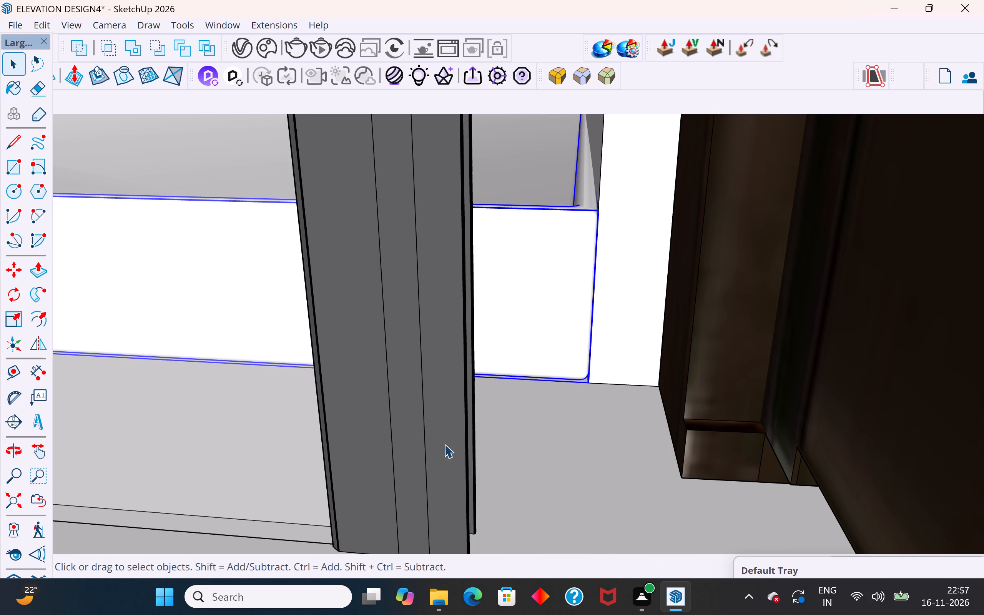
key("m")
left_click(480, 535)
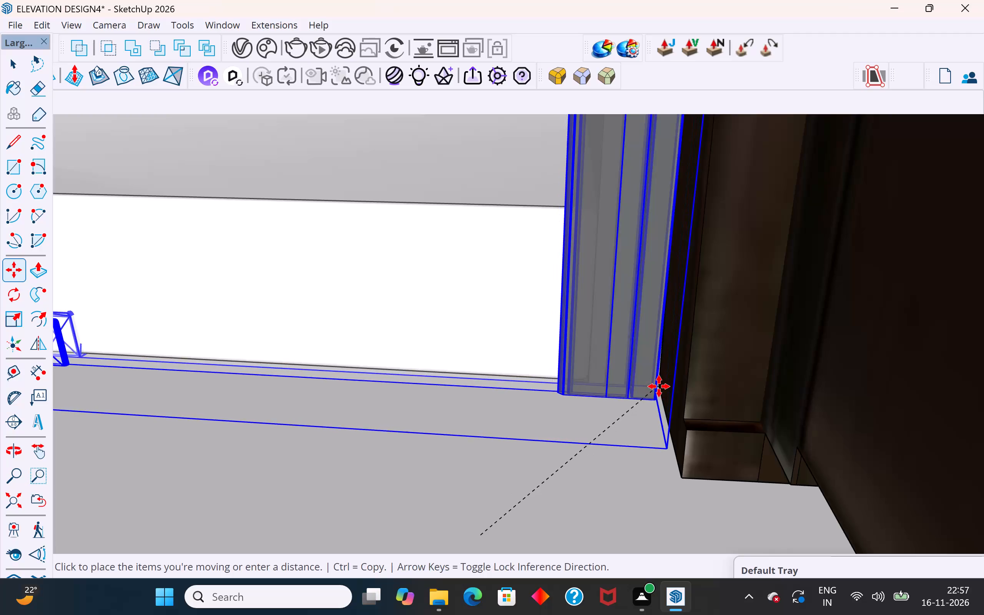
left_click(662, 386)
Rotate the copied glass door slightly in the horizontal plane about its frame's bottom corner beside the wooden door.
scroll(640, 424, "down", 20)
scroll(640, 424, "down", 2)
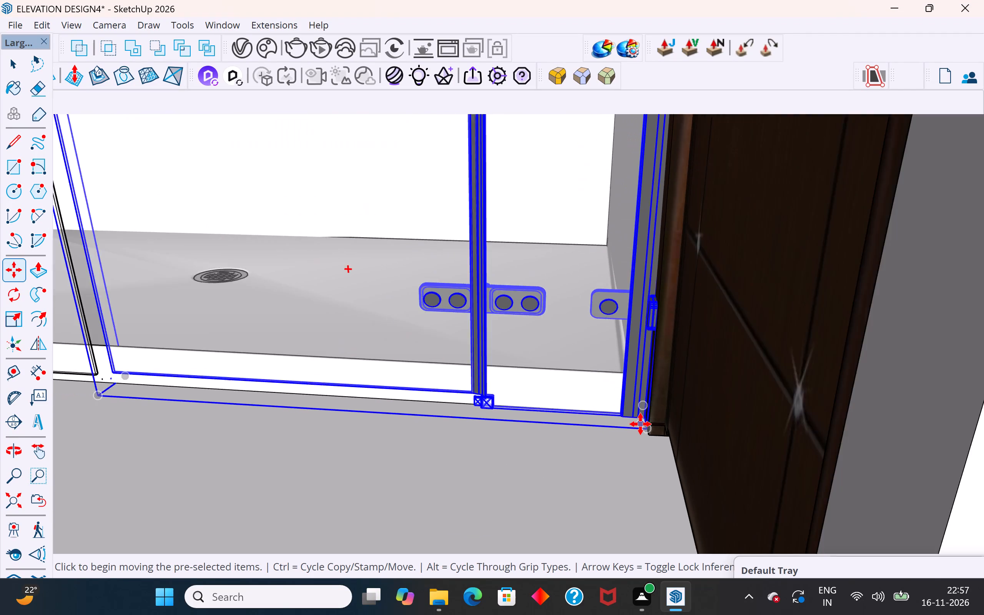
scroll(640, 424, "down", 6)
middle_click_drag(585, 418, 693, 384)
scroll(388, 409, "up", 8)
middle_click_drag(378, 400, 605, 330)
scroll(602, 330, "up", 4)
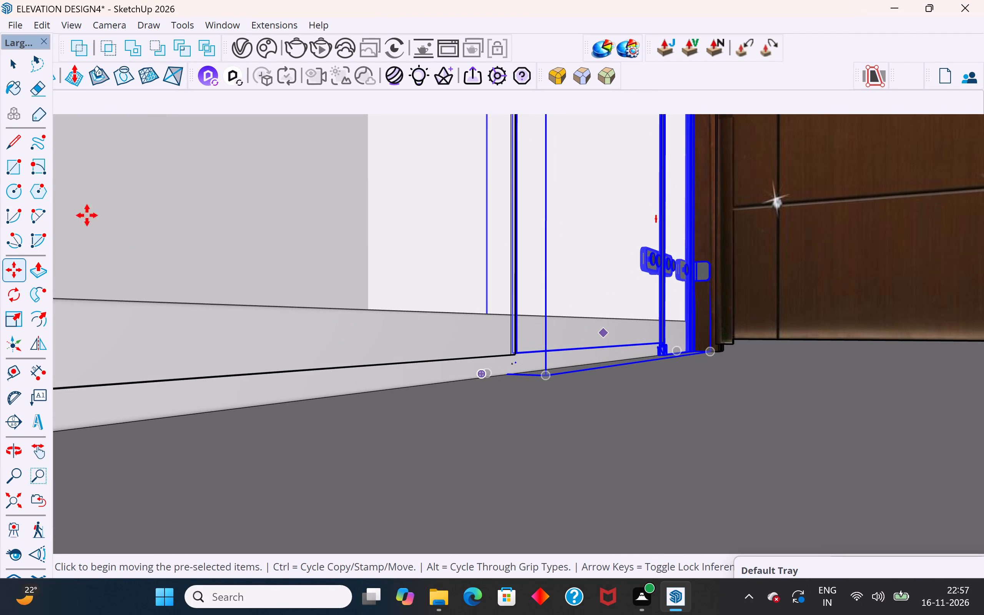
left_click(19, 65)
left_click(9, 289)
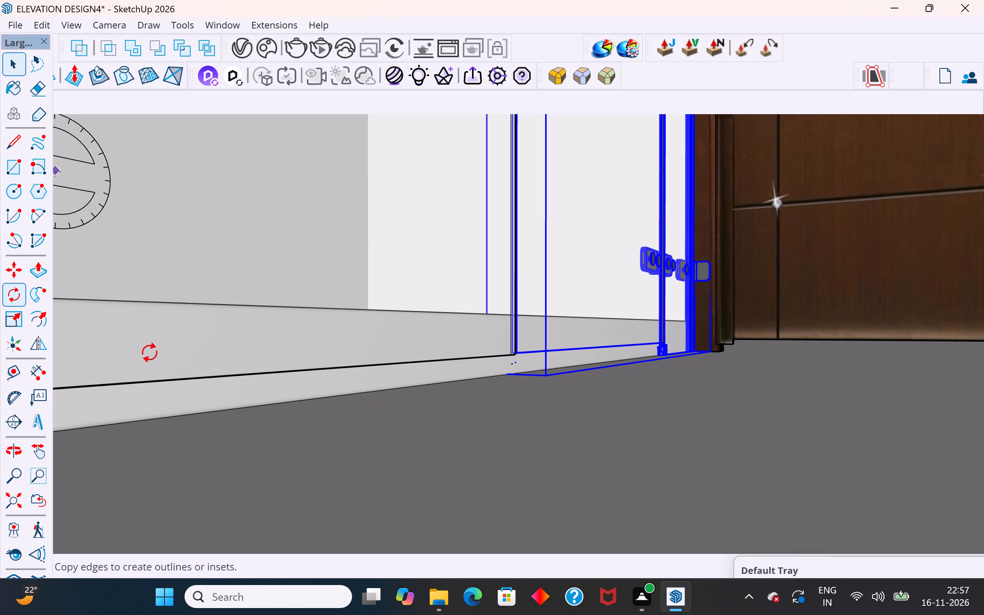
scroll(611, 389, "up", 4)
middle_click_drag(731, 342, 704, 404)
scroll(716, 342, "up", 6)
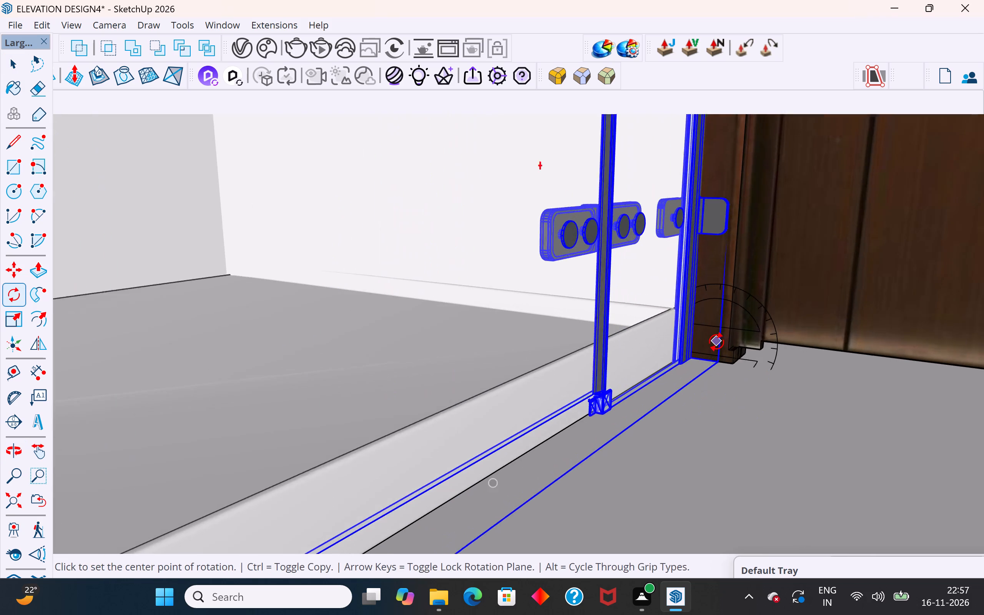
scroll(716, 341, "up", 2)
left_click(686, 370)
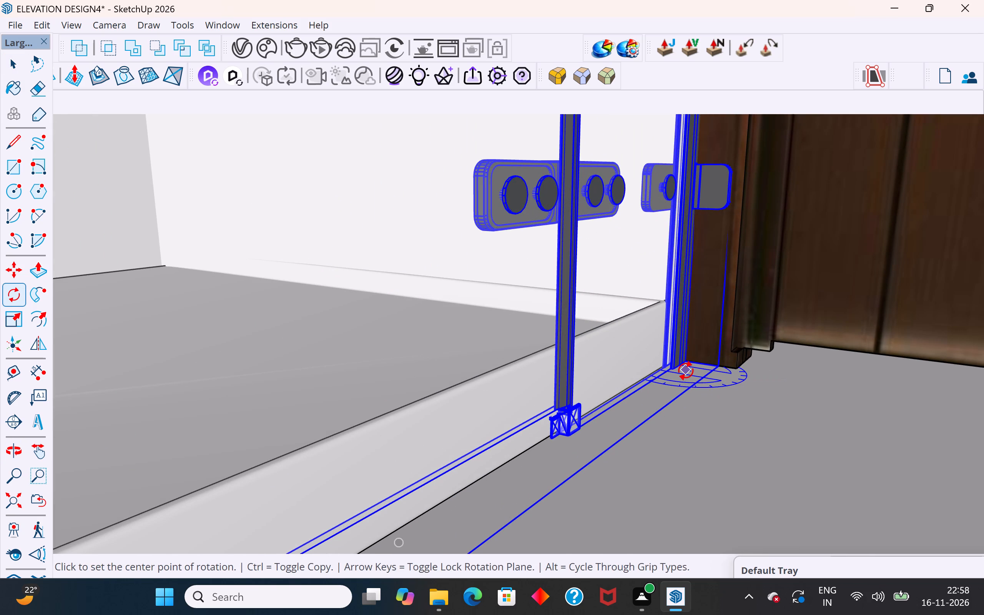
scroll(686, 370, "down", 15)
scroll(586, 445, "up", 7)
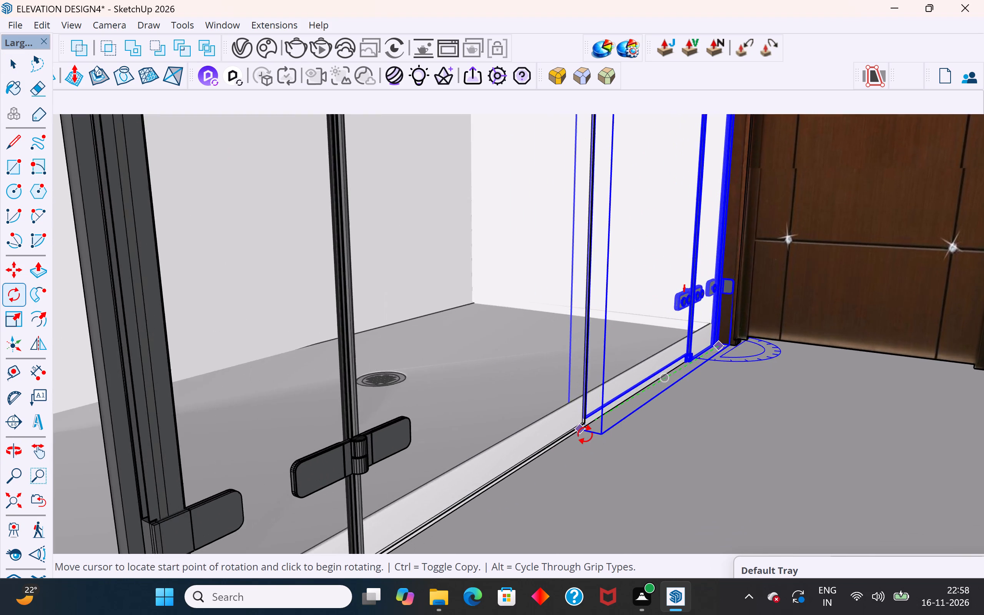
scroll(585, 434, "up", 9)
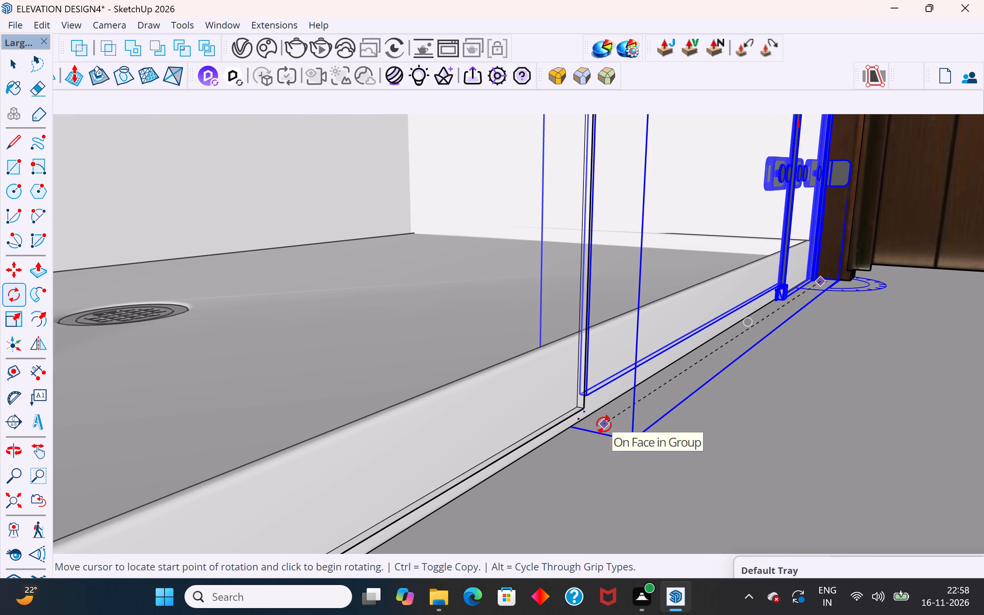
left_click(609, 430)
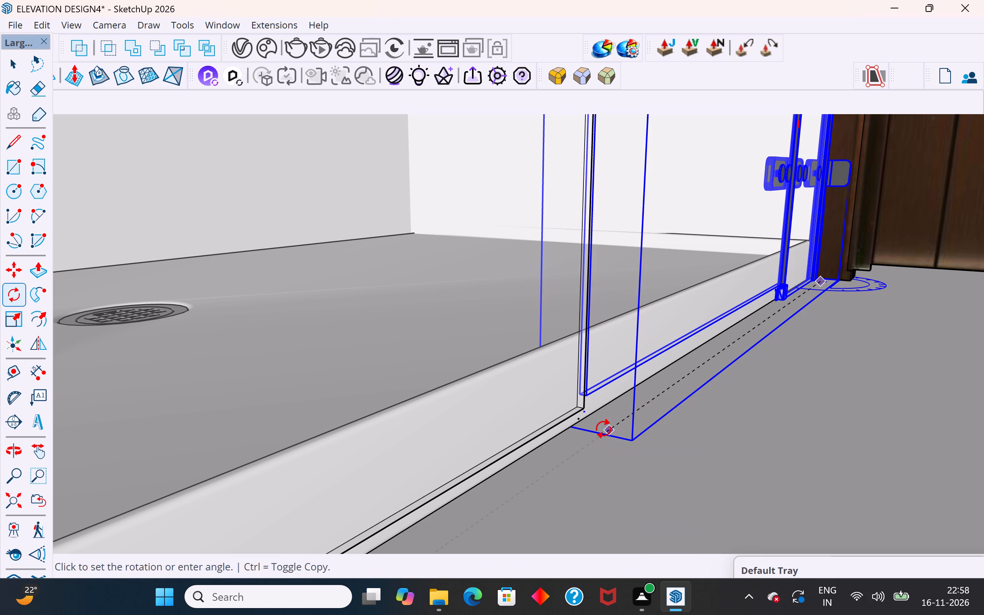
left_click(623, 420)
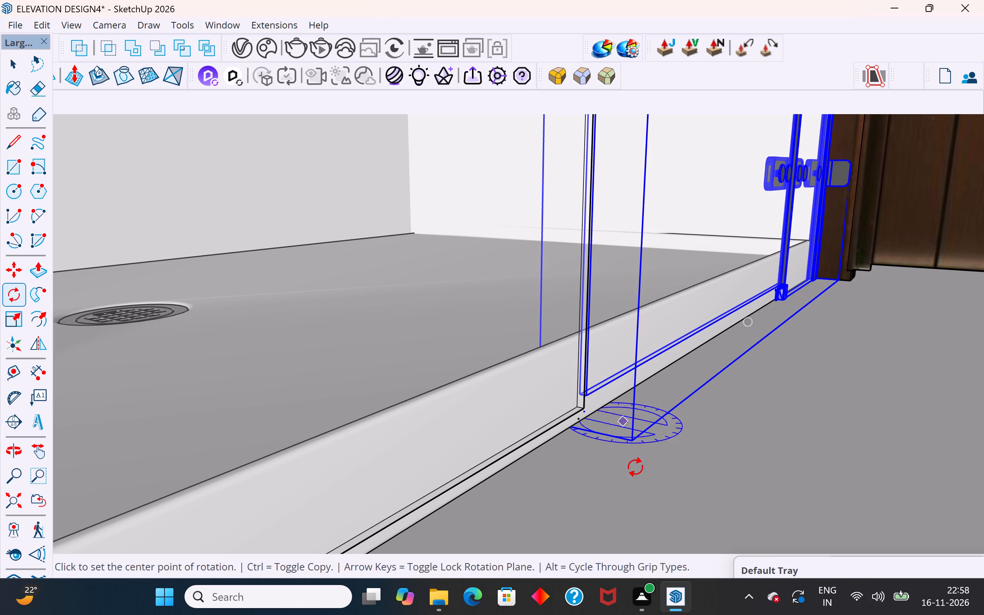
scroll(635, 467, "down", 5)
left_click(15, 64)
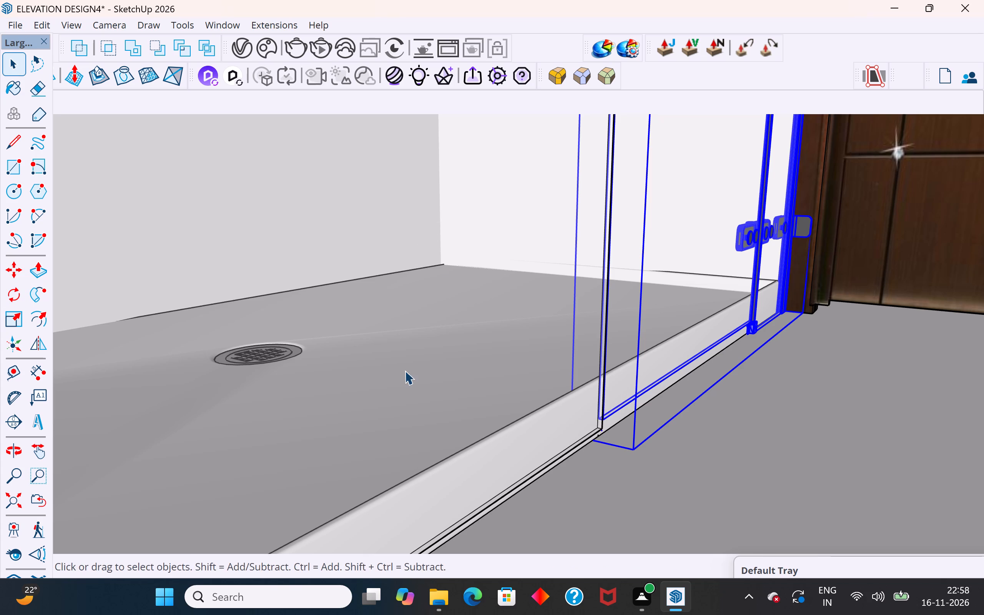
scroll(405, 371, "down", 4)
middle_click_drag(702, 321, 580, 286)
scroll(579, 286, "down", 14)
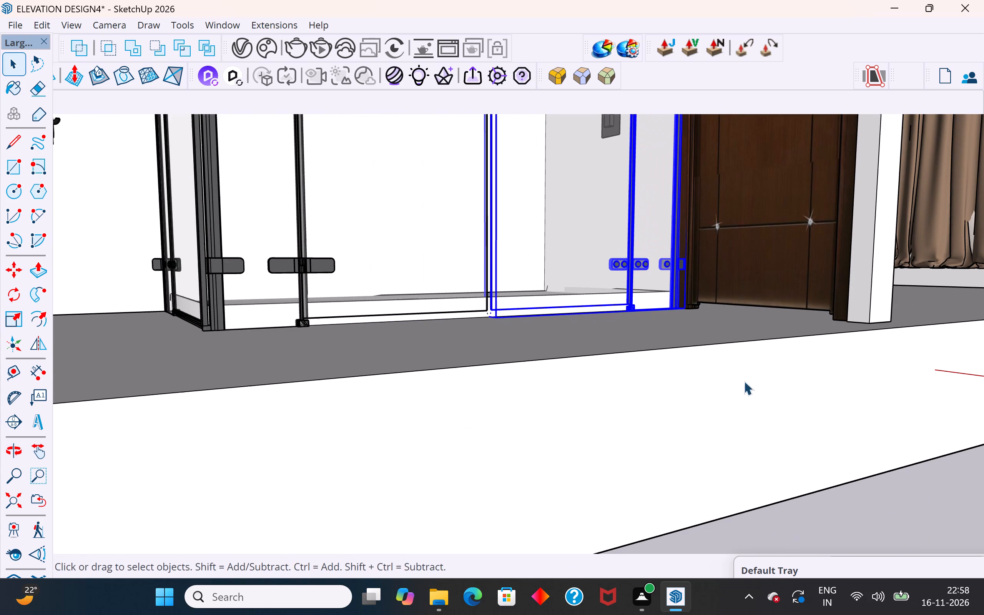
left_click(917, 532)
Move the copied glass door so the bottom corner of its glass meets the neighbouring bottom corner of the second door's glass.
scroll(631, 222, "down", 4)
middle_click_drag(548, 321, 503, 414)
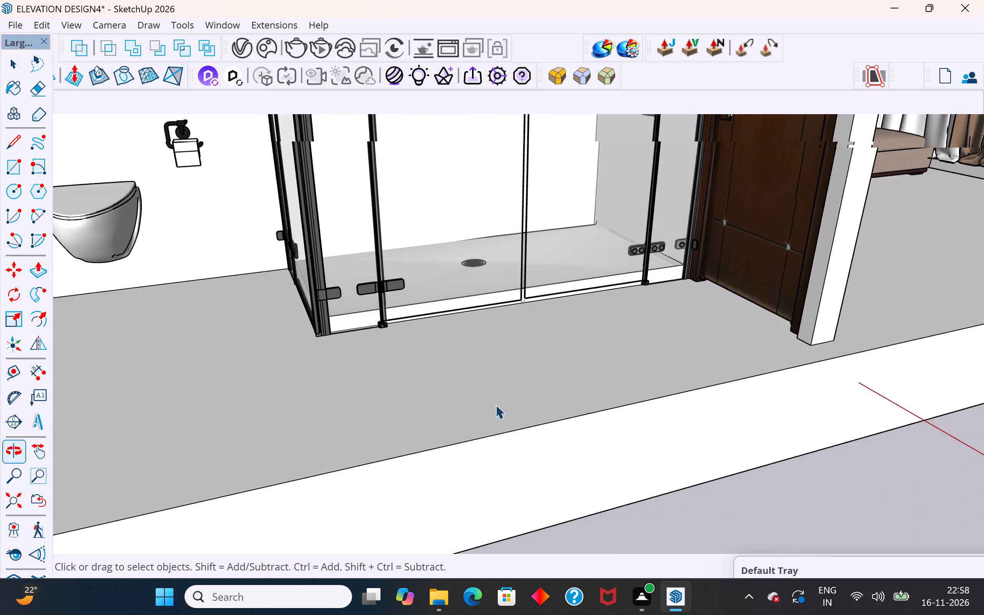
scroll(502, 293, "up", 20)
scroll(502, 293, "up", 8)
left_click(534, 308)
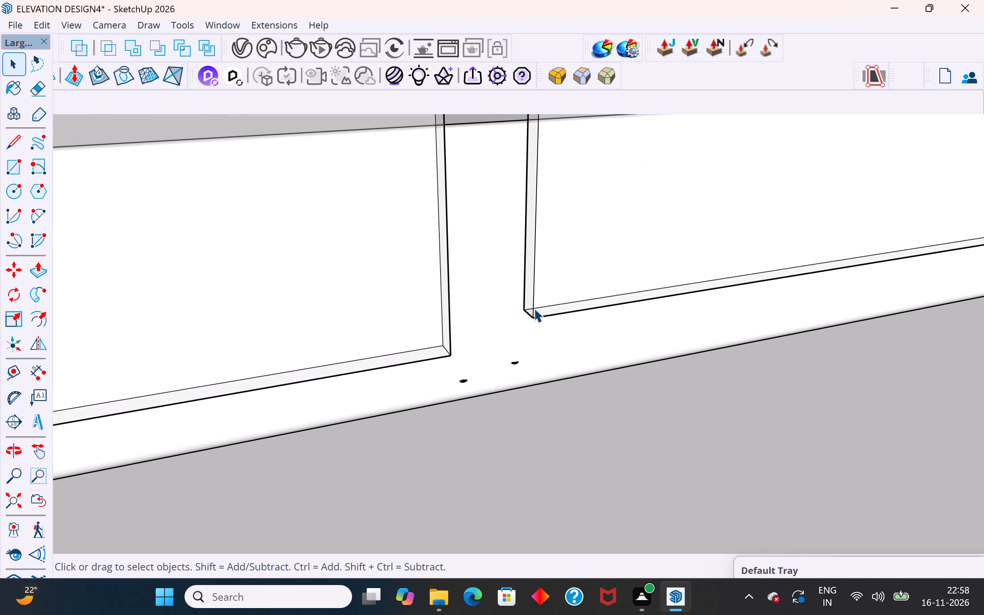
key("m")
left_click(534, 319)
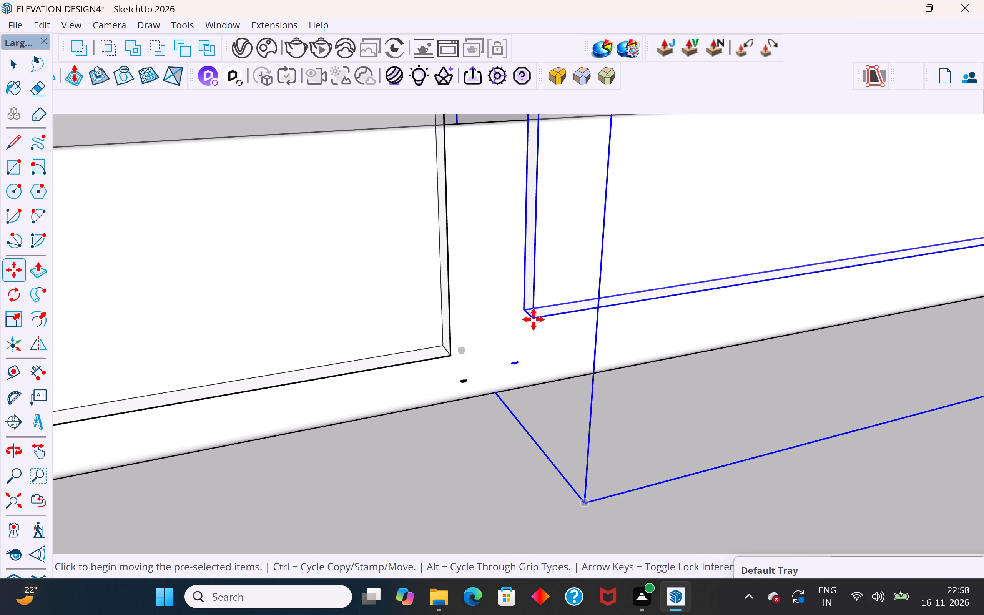
left_click(448, 355)
scroll(394, 387, "down", 20)
scroll(394, 387, "down", 8)
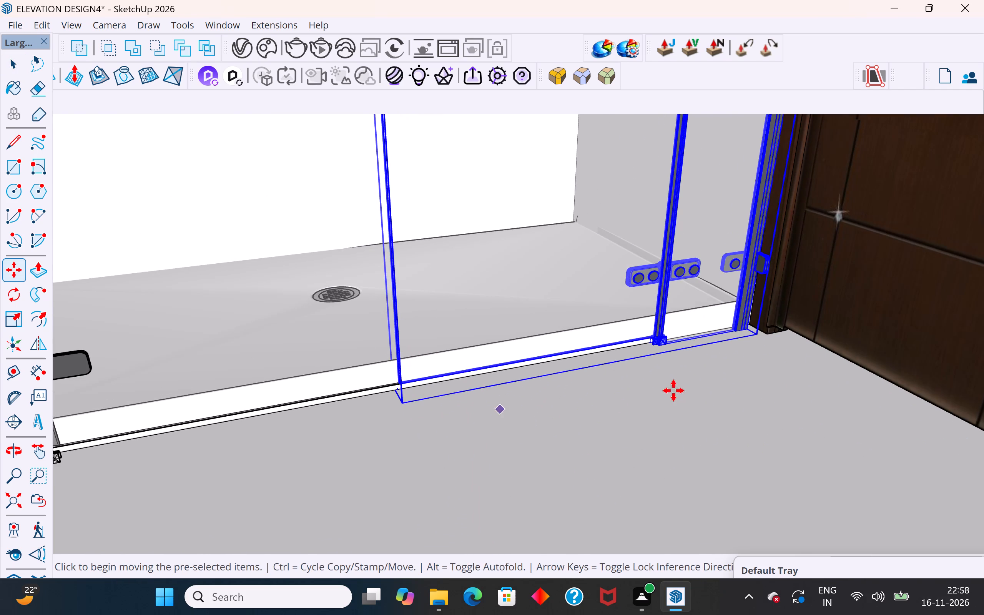
Move the copied glass door slightly along the tray's front edge so its outer frame sits against the wooden door's frame.
middle_click_drag(751, 337, 683, 276)
scroll(683, 276, "up", 14)
middle_click_drag(736, 329, 753, 364)
scroll(726, 323, "up", 7)
left_click(712, 306)
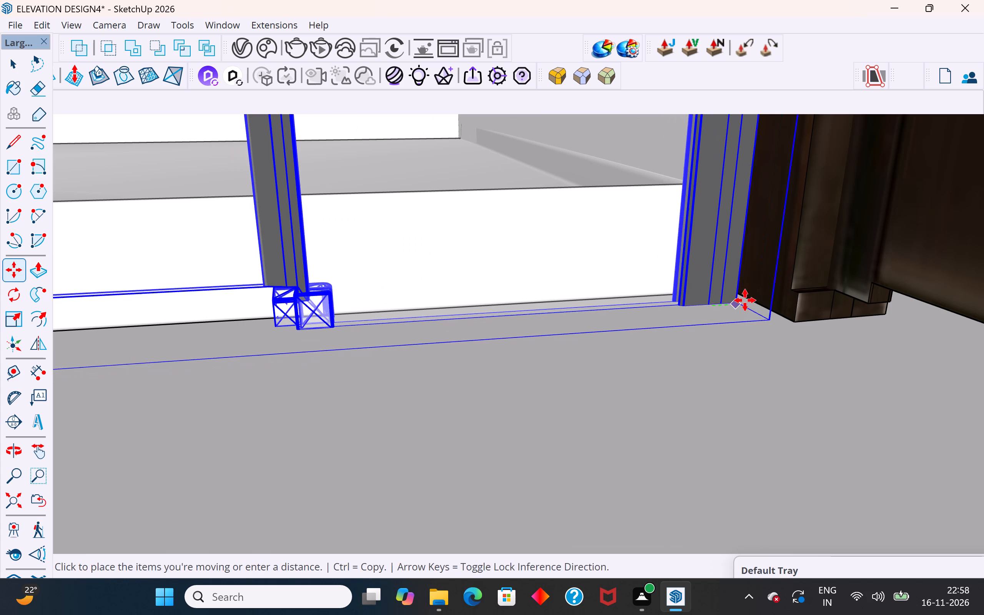
left_click(756, 299)
scroll(730, 332, "down", 20)
scroll(730, 332, "down", 15)
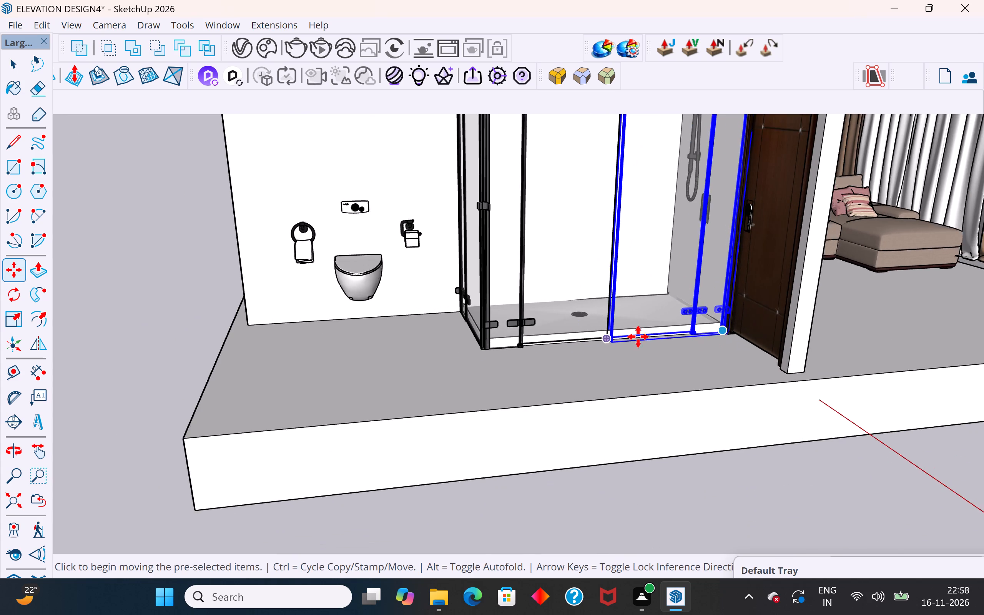
scroll(560, 337, "up", 4)
left_click(19, 65)
left_click(73, 215)
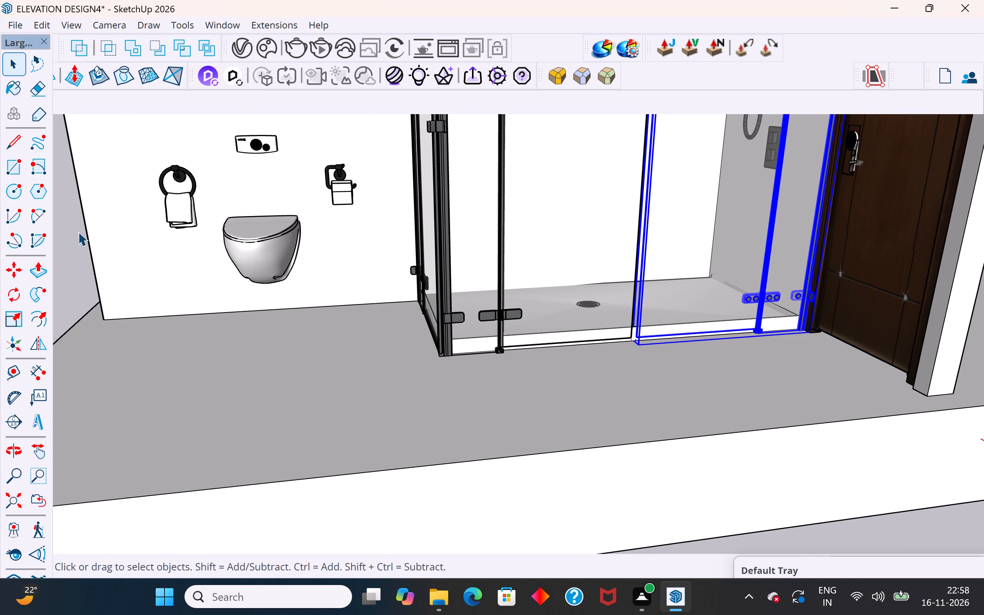
Examine the glass shower enclosure and the surrounding bathroom from several angles.
middle_click_drag(632, 377, 691, 364)
scroll(679, 364, "down", 10)
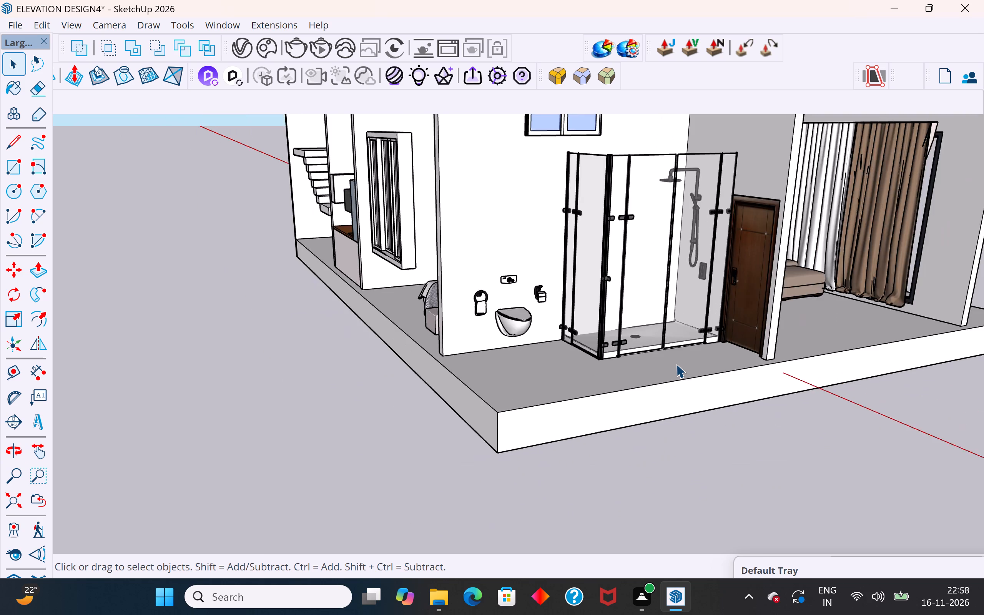
scroll(676, 364, "down", 6)
left_click(762, 479)
middle_click_drag(694, 379, 584, 365)
scroll(459, 332, "up", 3)
middle_click_drag(404, 335, 376, 328)
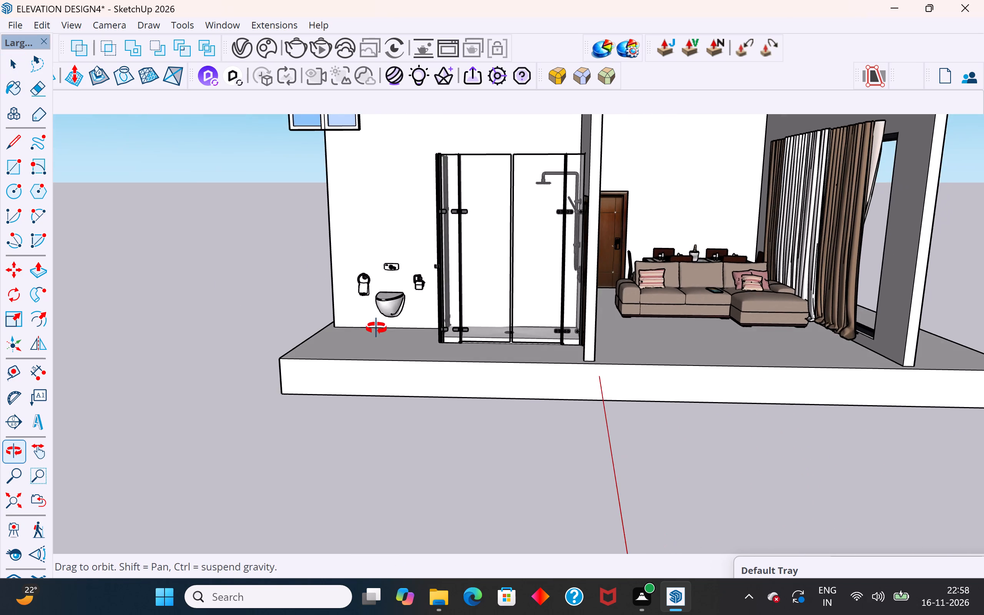
middle_click_drag(376, 328, 519, 337)
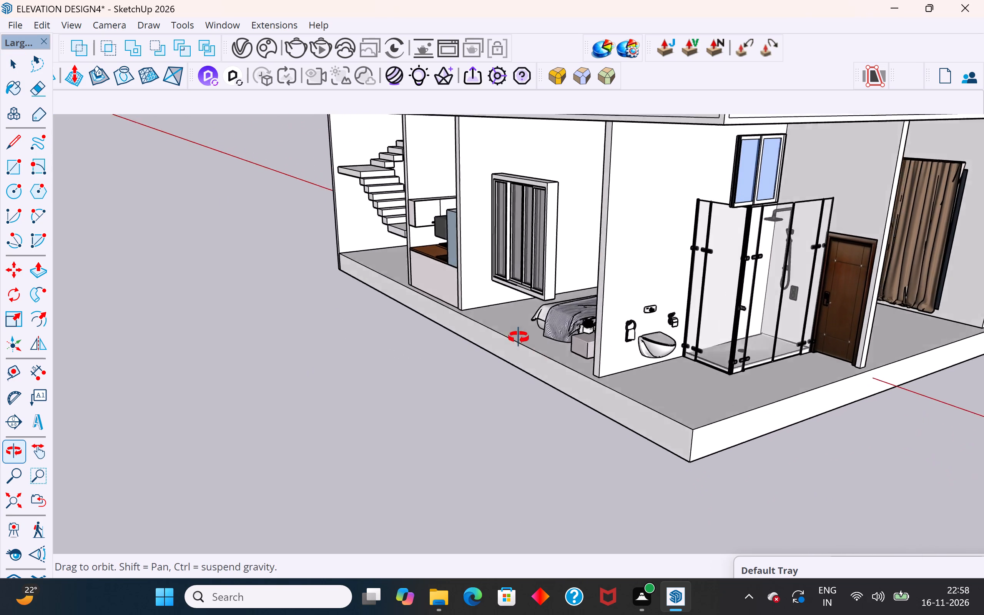
middle_click_drag(519, 337, 441, 355)
scroll(441, 355, "up", 1)
scroll(441, 355, "down", 2)
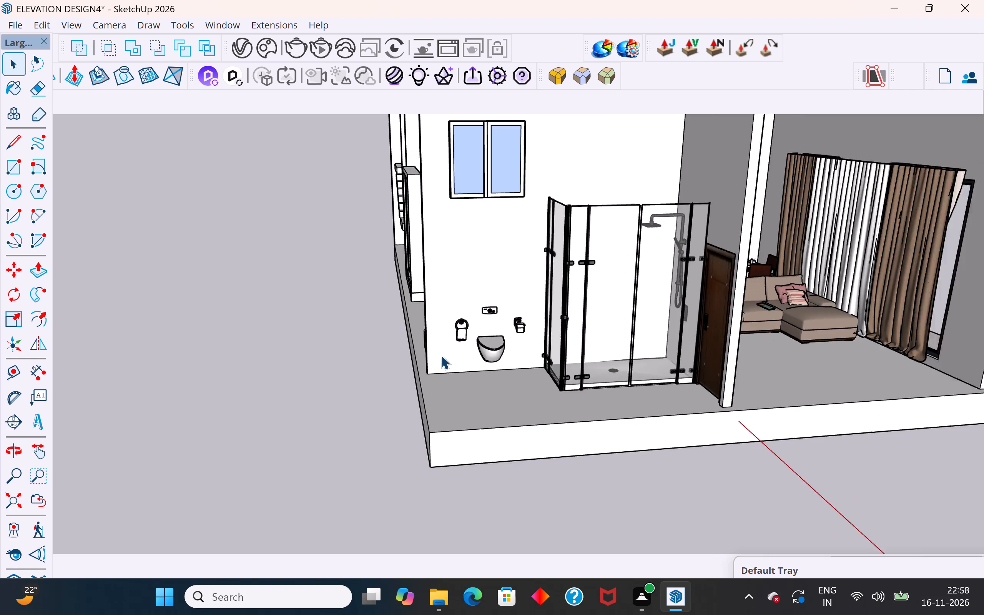
scroll(441, 355, "down", 3)
scroll(538, 332, "up", 2)
scroll(491, 369, "down", 3)
scroll(587, 343, "up", 7)
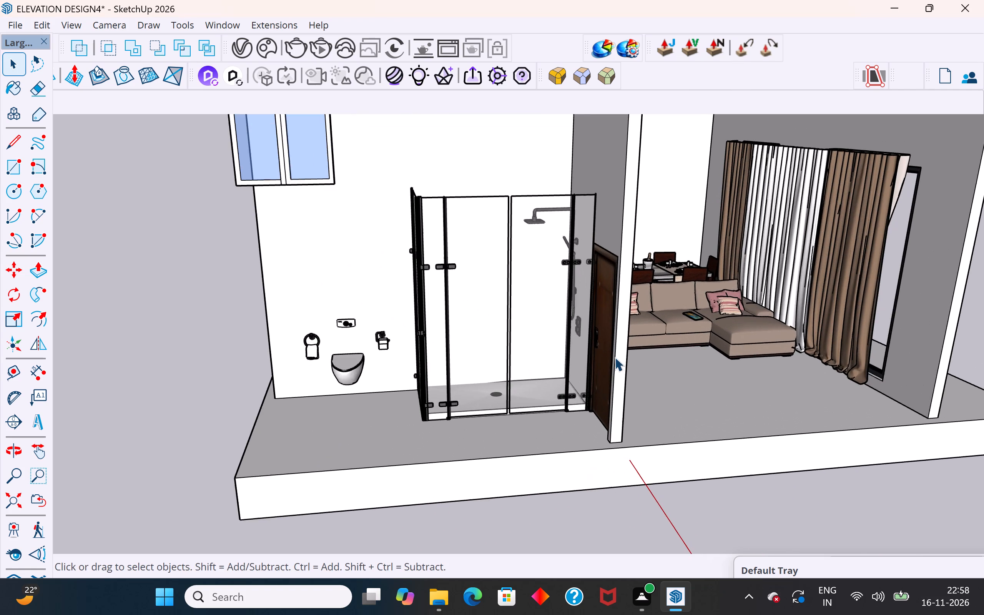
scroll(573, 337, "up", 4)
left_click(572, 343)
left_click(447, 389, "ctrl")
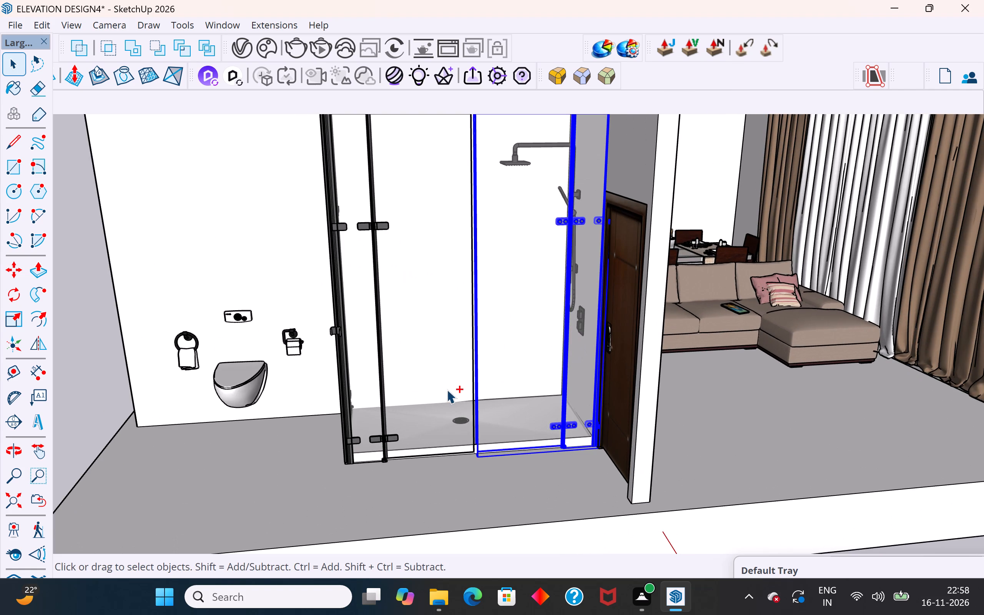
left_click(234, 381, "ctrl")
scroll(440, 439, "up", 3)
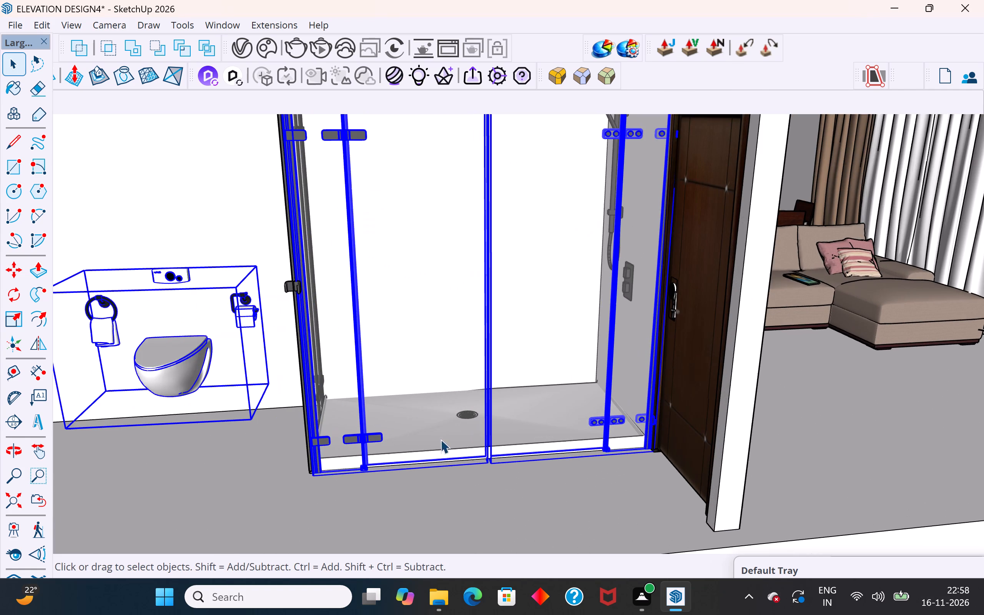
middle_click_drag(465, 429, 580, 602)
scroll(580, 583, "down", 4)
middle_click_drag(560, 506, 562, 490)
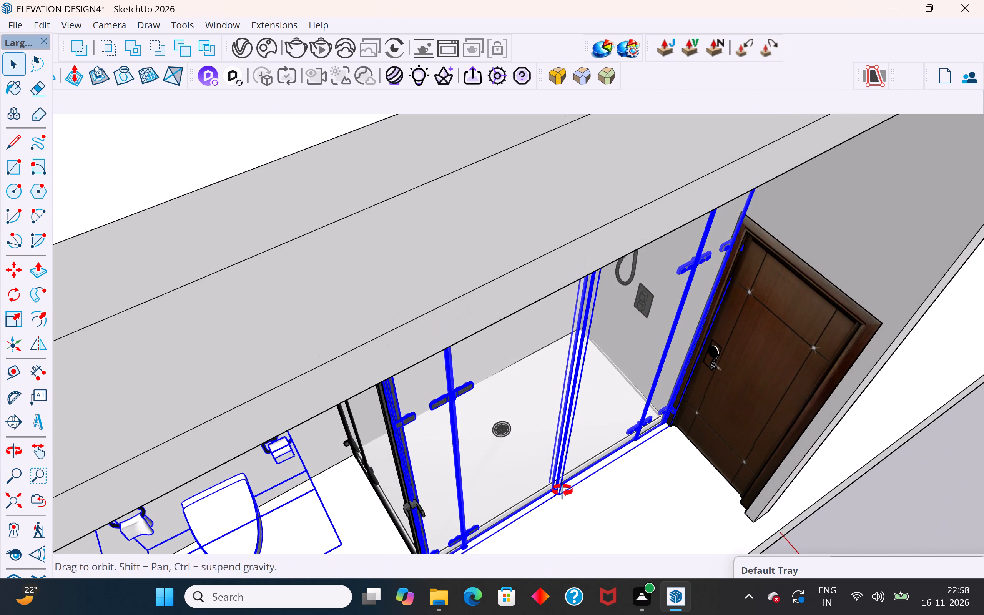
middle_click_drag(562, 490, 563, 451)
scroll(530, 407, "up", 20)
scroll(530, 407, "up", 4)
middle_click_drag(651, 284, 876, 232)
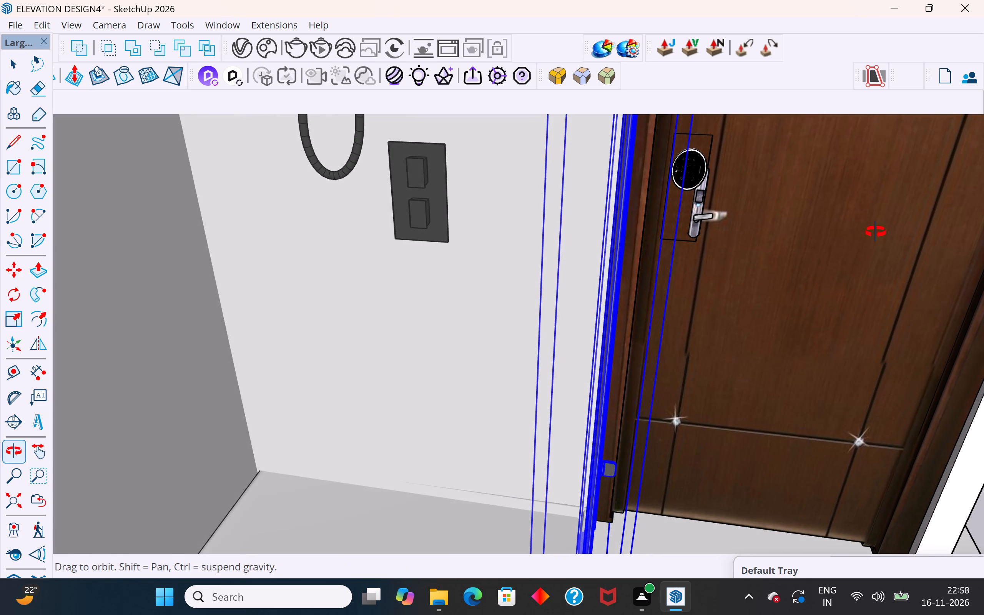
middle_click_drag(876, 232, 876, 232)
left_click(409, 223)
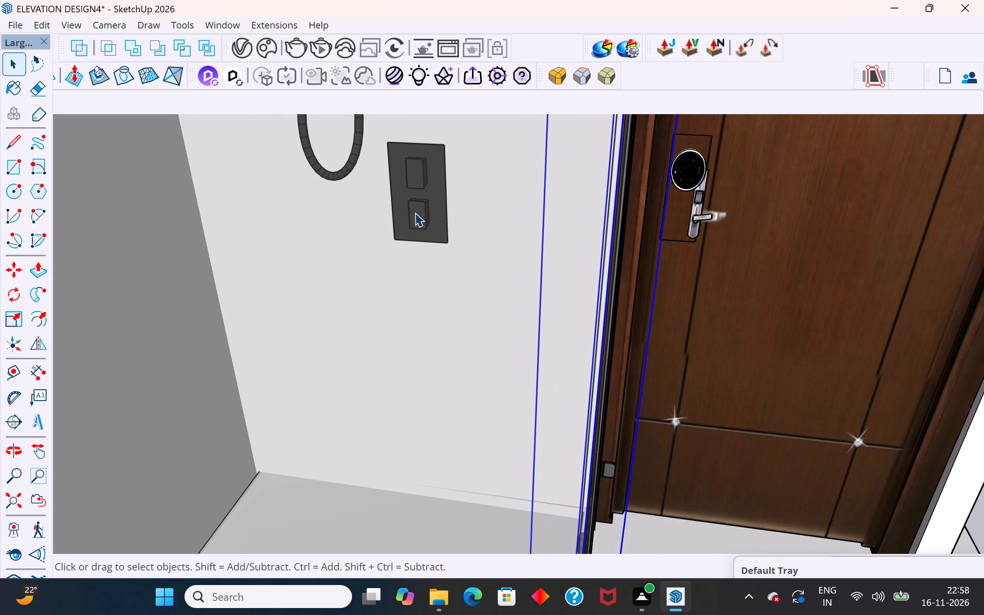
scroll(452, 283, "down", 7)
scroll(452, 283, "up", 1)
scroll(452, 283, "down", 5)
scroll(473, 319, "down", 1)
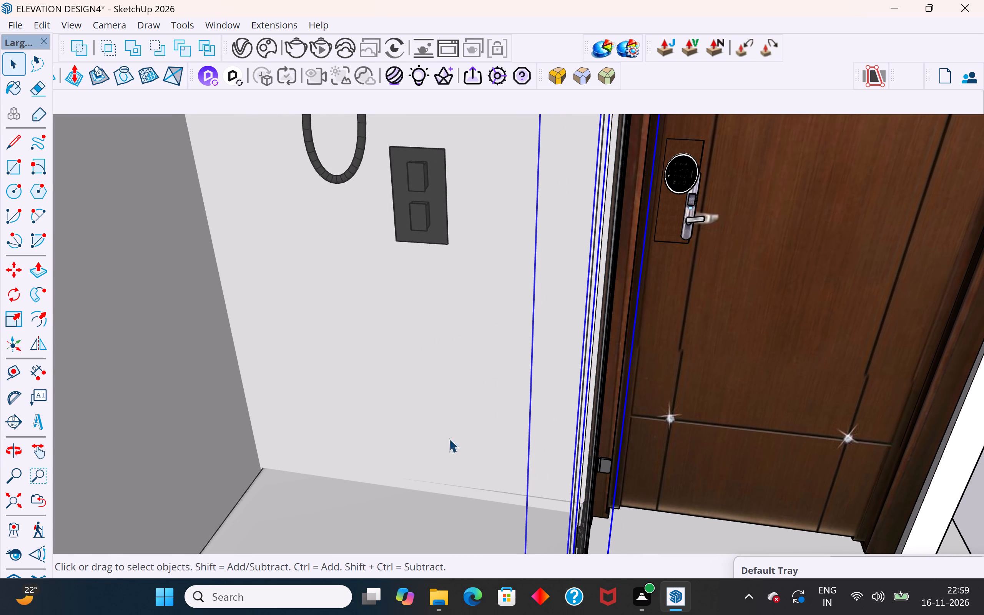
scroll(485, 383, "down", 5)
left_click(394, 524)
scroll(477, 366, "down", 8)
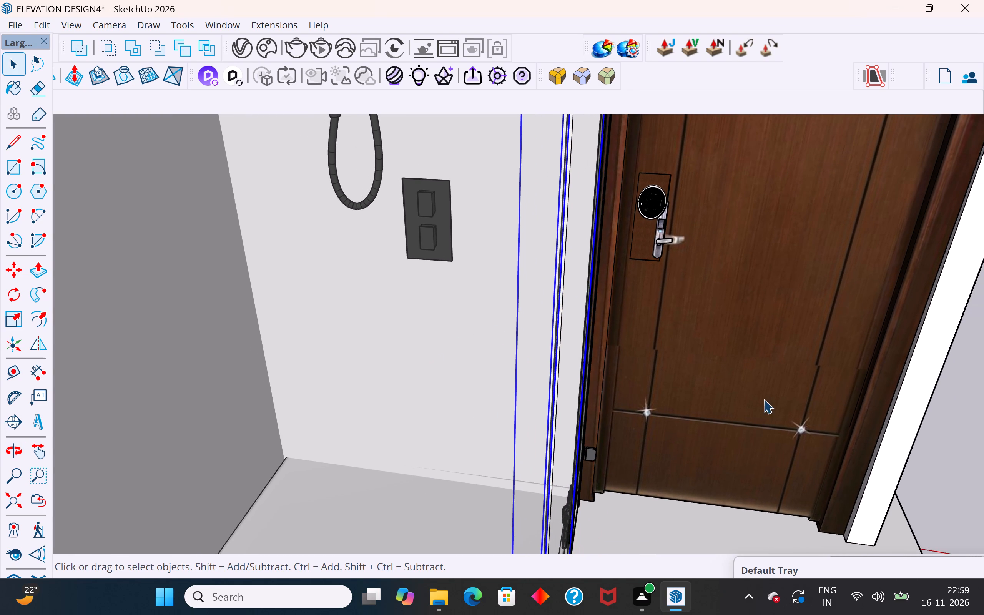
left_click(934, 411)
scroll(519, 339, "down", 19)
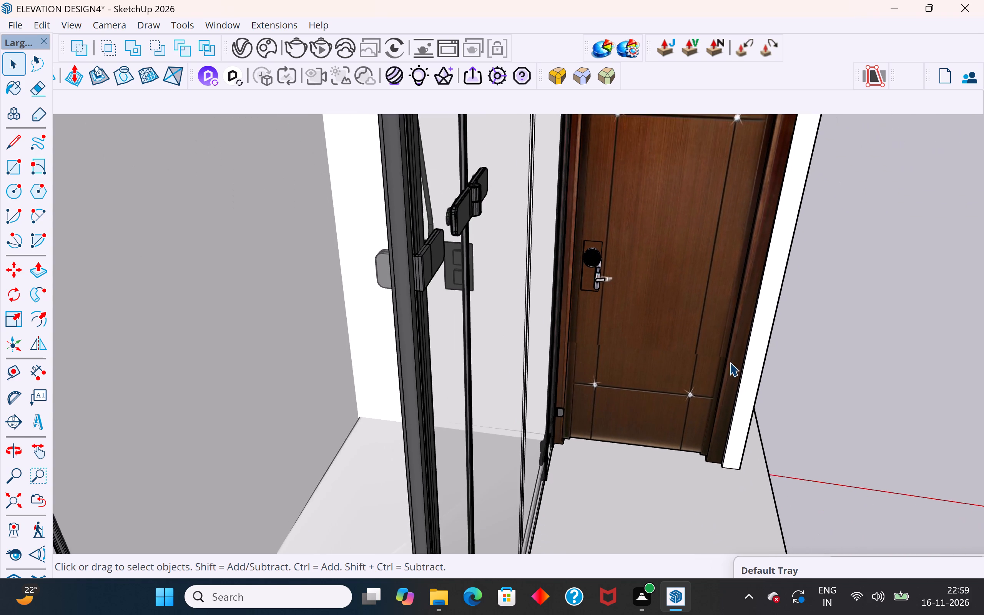
Hide the floor slab group beneath the bathroom and shower tray.
middle_click_drag(772, 349, 617, 319)
scroll(622, 289, "down", 7)
scroll(621, 286, "up", 1)
scroll(616, 278, "down", 4)
left_click(824, 455)
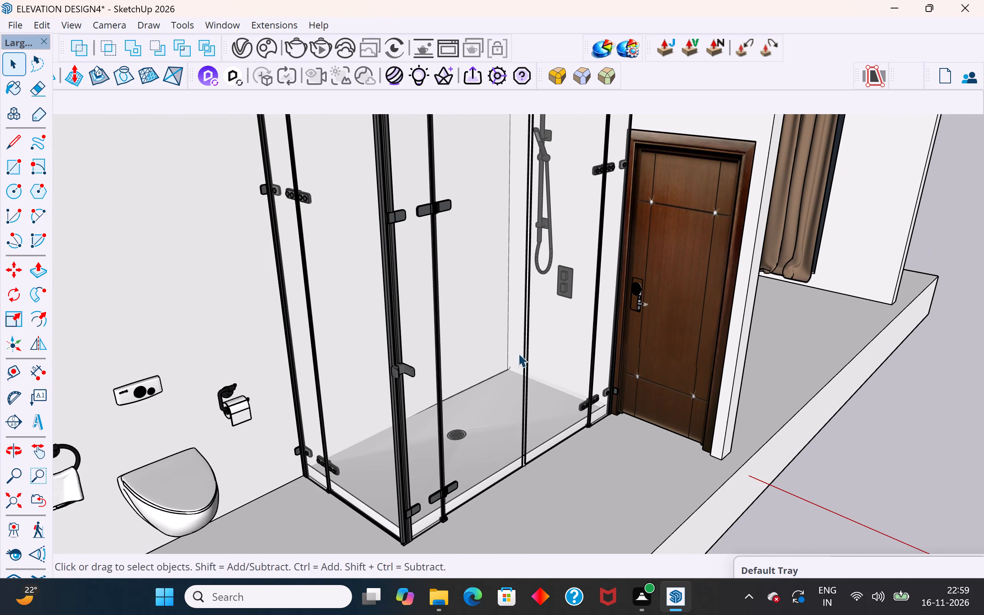
middle_click_drag(497, 432, 505, 367)
left_click(594, 489)
right_click(594, 489)
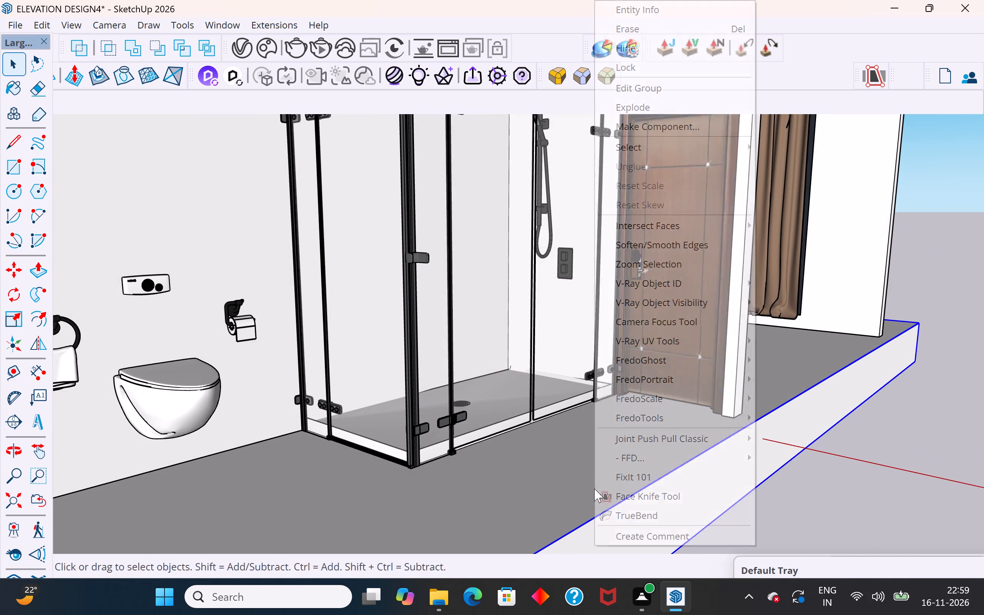
left_click(633, 51)
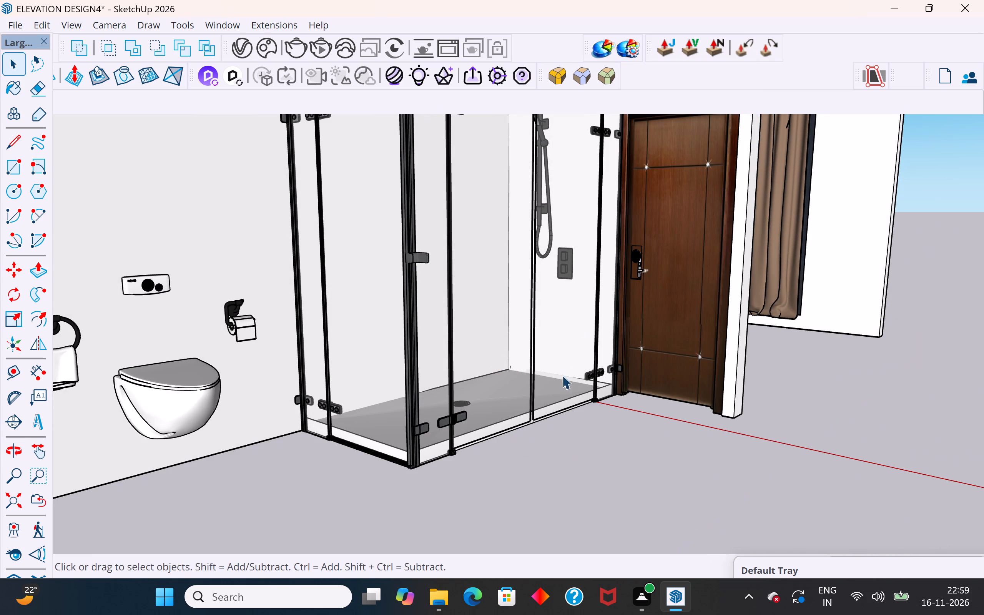
middle_click_drag(562, 375, 532, 264)
middle_click_drag(524, 289, 507, 289)
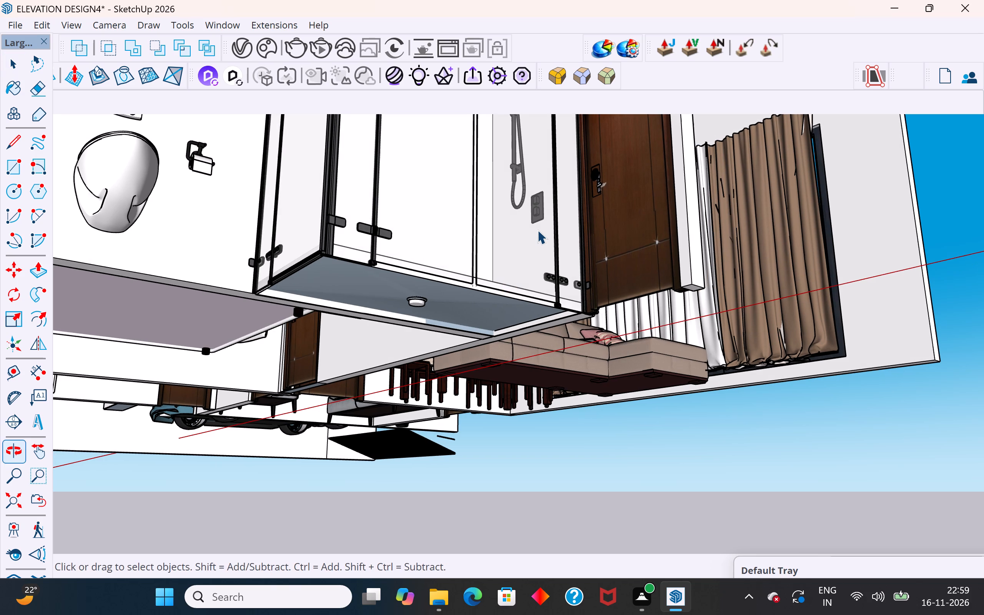
Hide the partition wall group between the ground-floor shower and the living room.
left_click(537, 230)
middle_click_drag(652, 273, 340, 389)
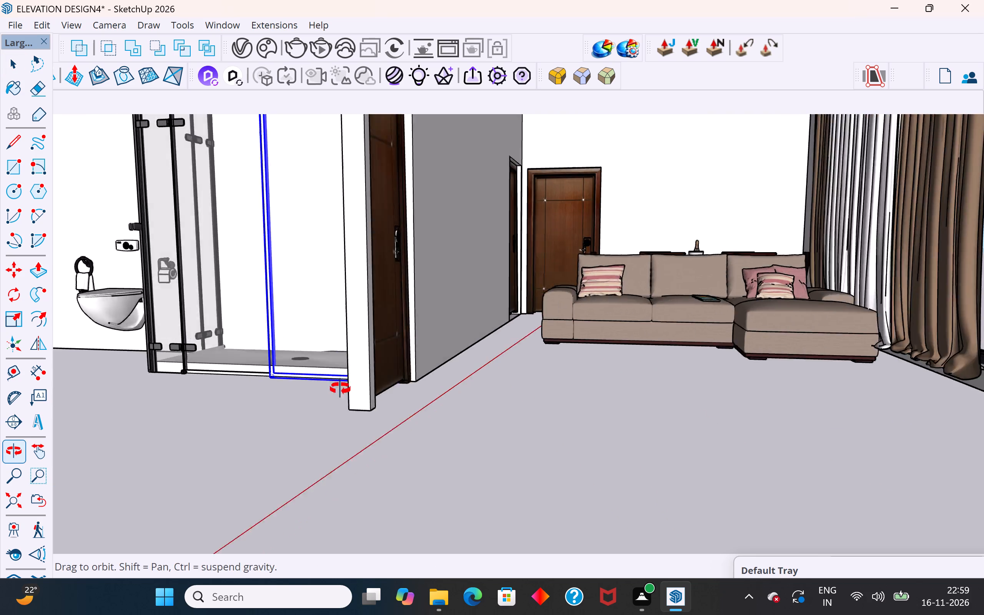
middle_click_drag(340, 389, 338, 390)
left_click(414, 281)
right_click(414, 281)
left_click(444, 51)
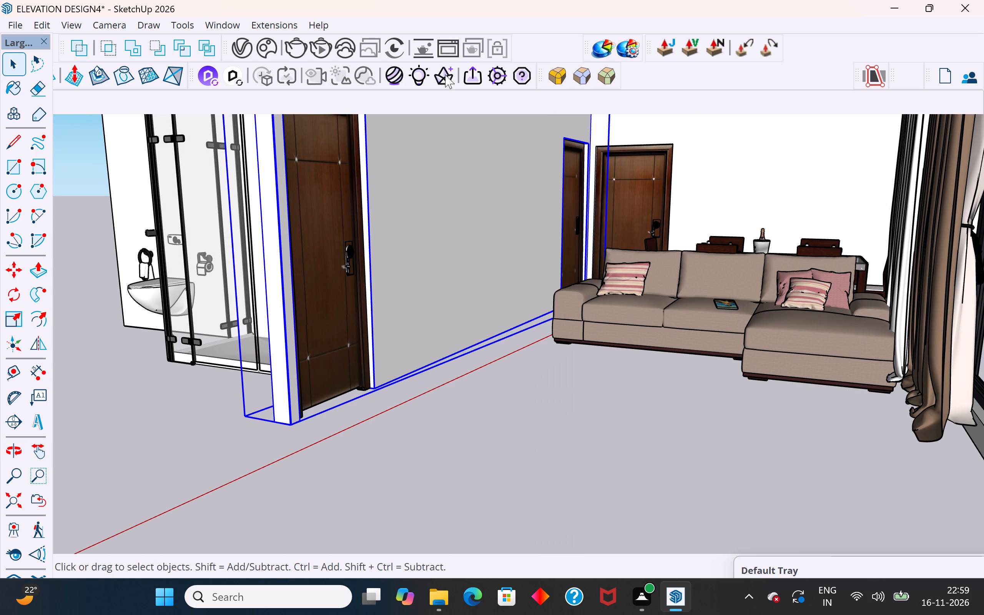
Copy the ground-floor shower tray, shower fixture, glass doors and toilet set vertically up into the bathroom space on the floor above.
middle_click_drag(365, 342, 325, 392)
left_click(359, 368)
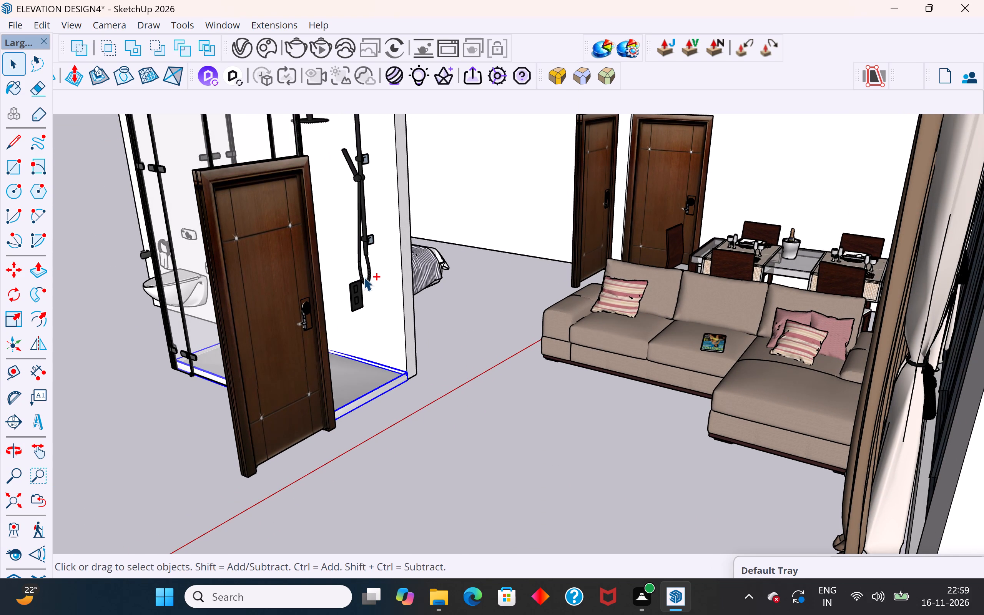
left_click(364, 273, "ctrl")
middle_click_drag(327, 369, 470, 336)
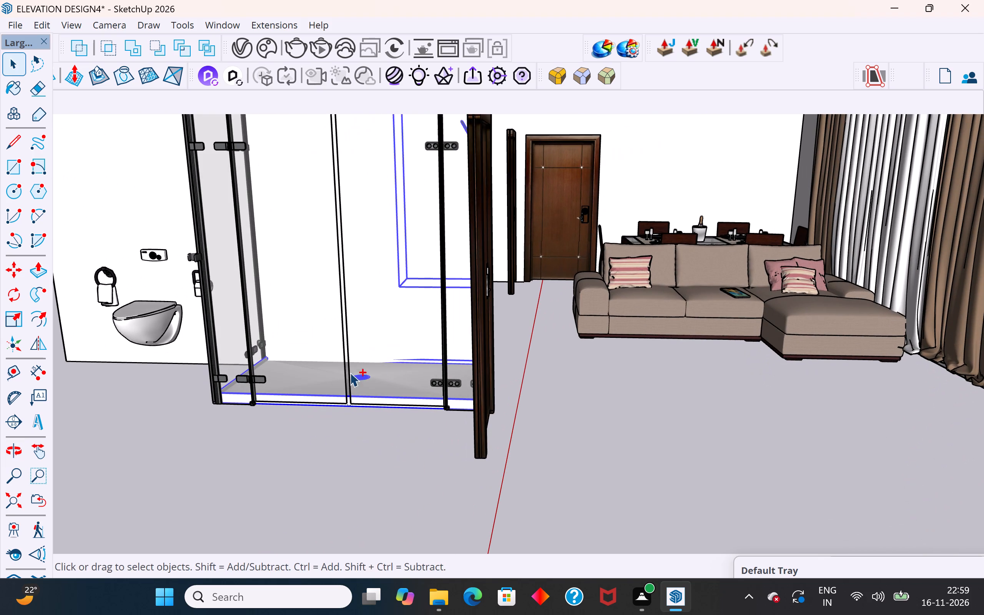
left_click(368, 357, "ctrl")
left_click(301, 348, "ctrl")
middle_click_drag(235, 369, 382, 371)
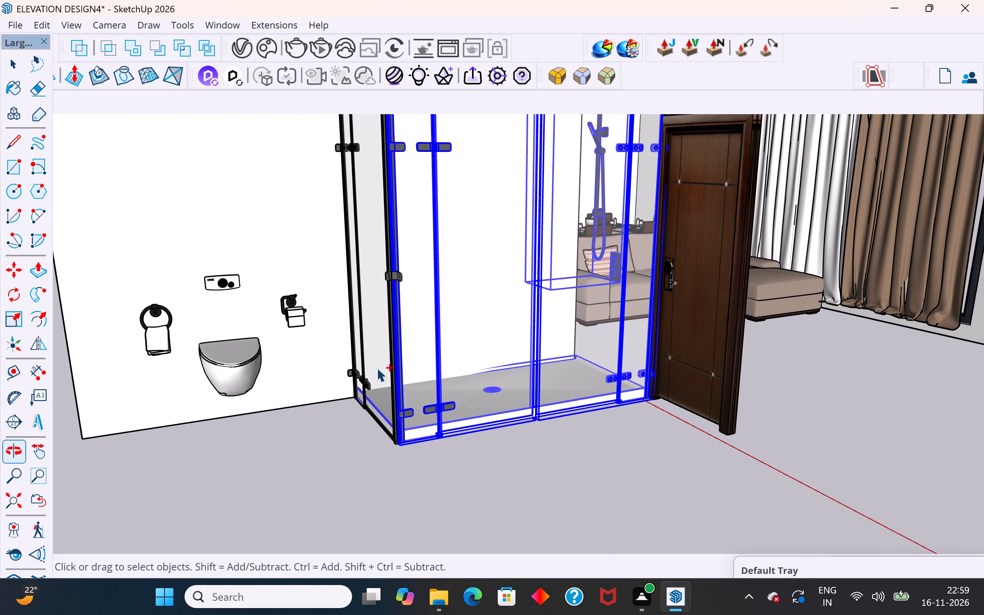
left_click(374, 325, "ctrl")
left_click(248, 354, "ctrl")
scroll(442, 437, "down", 2)
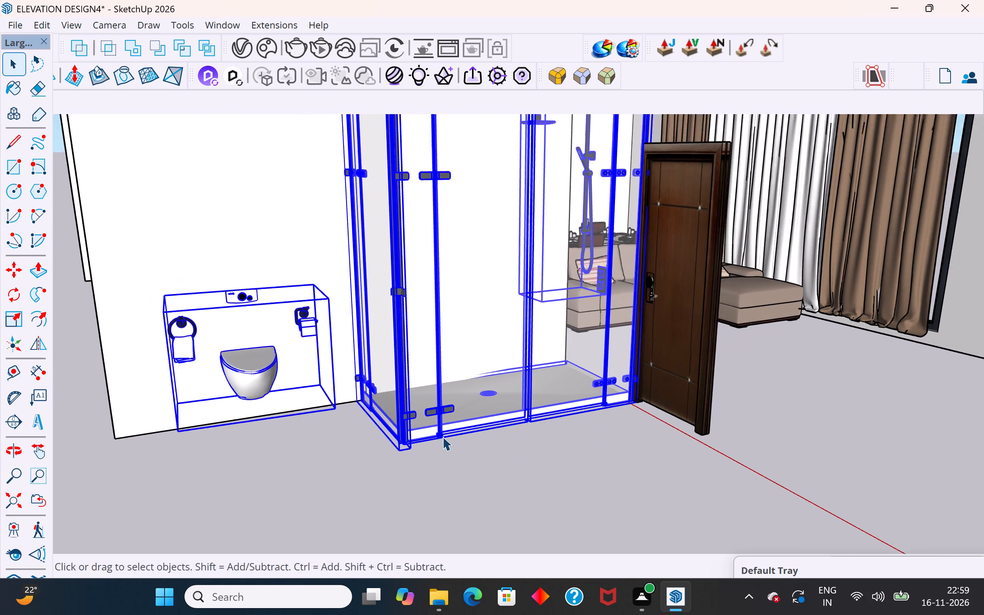
scroll(442, 437, "down", 12)
middle_click_drag(460, 435, 428, 438)
scroll(400, 442, "up", 1)
middle_click_drag(400, 441, 375, 462)
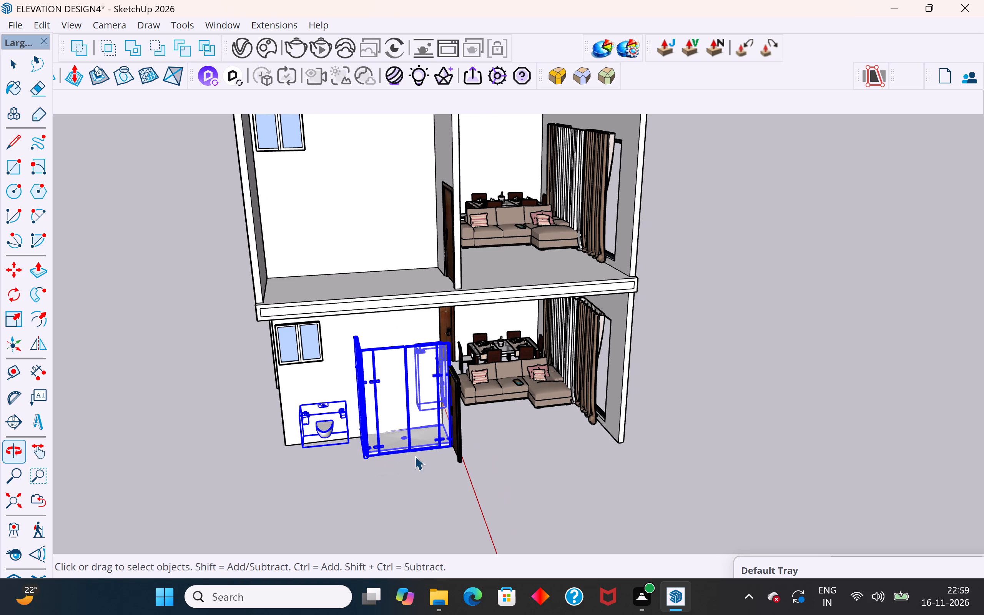
key("m")
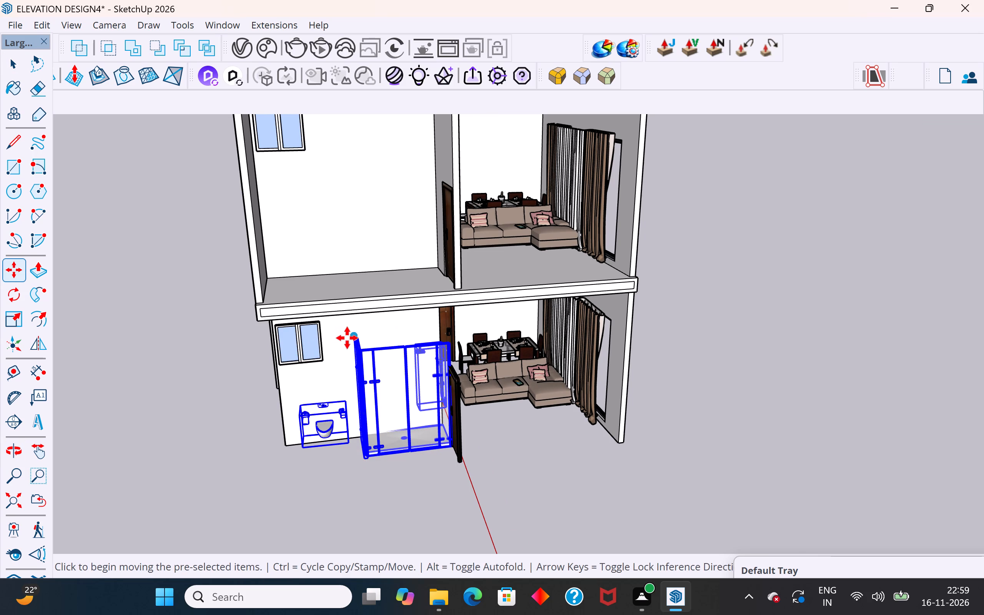
scroll(295, 450, "up", 1)
middle_click_drag(295, 450, 307, 431)
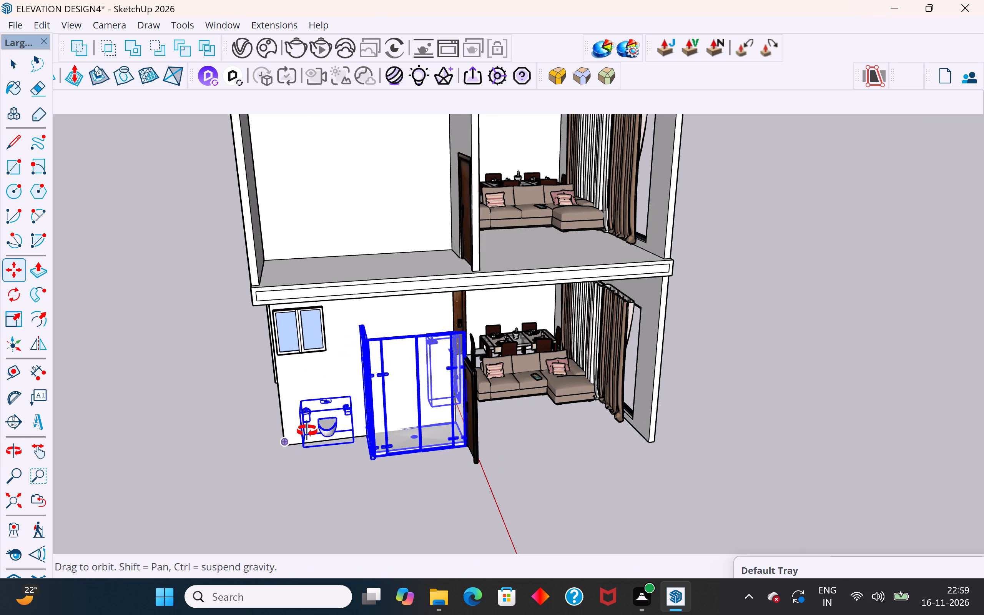
middle_click_drag(307, 431, 358, 384)
scroll(359, 381, "up", 4)
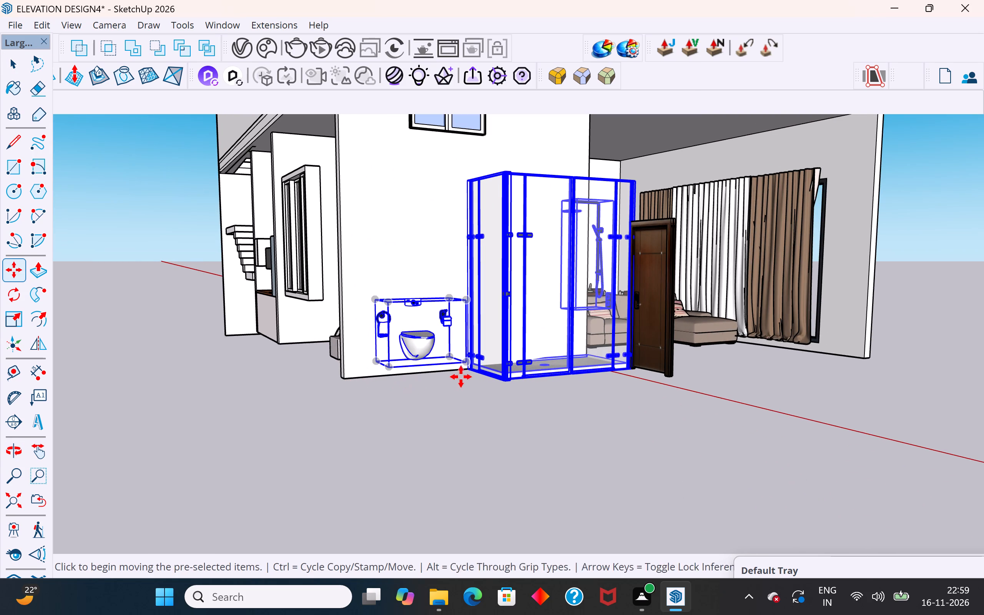
middle_click_drag(466, 372, 436, 346)
scroll(428, 338, "up", 1)
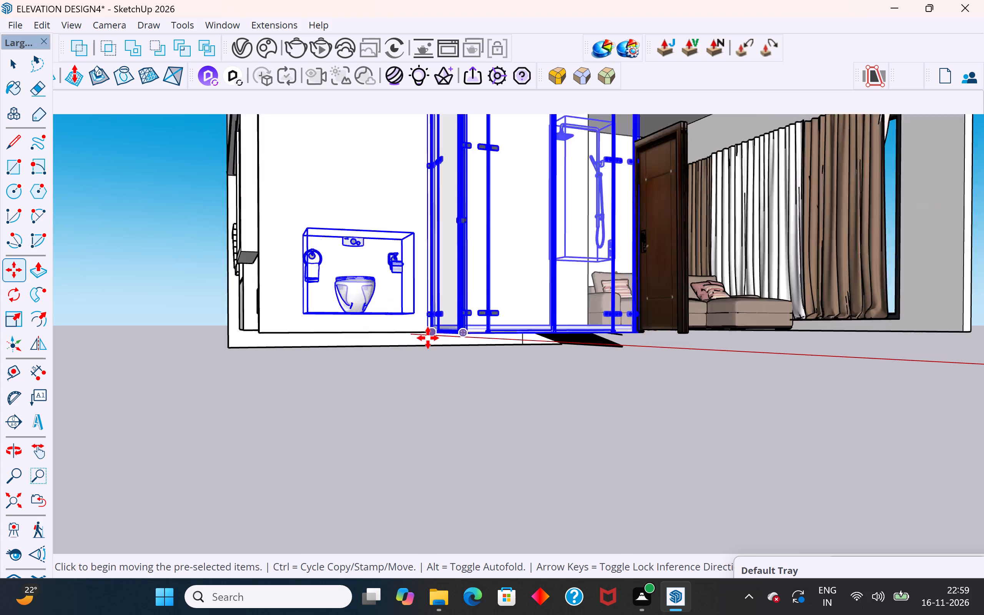
scroll(428, 338, "up", 10)
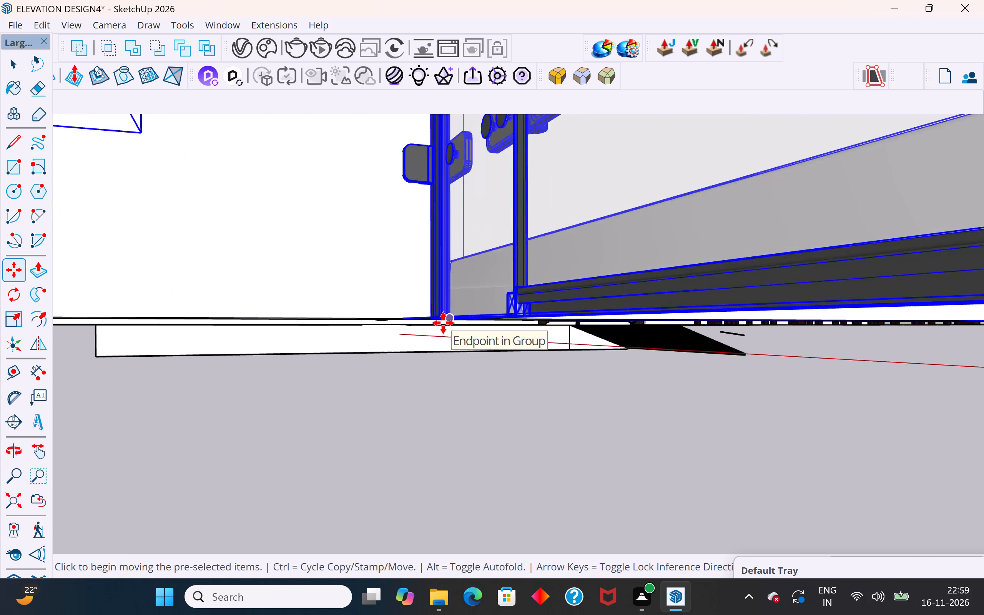
scroll(443, 323, "up", 4)
scroll(440, 311, "down", 8)
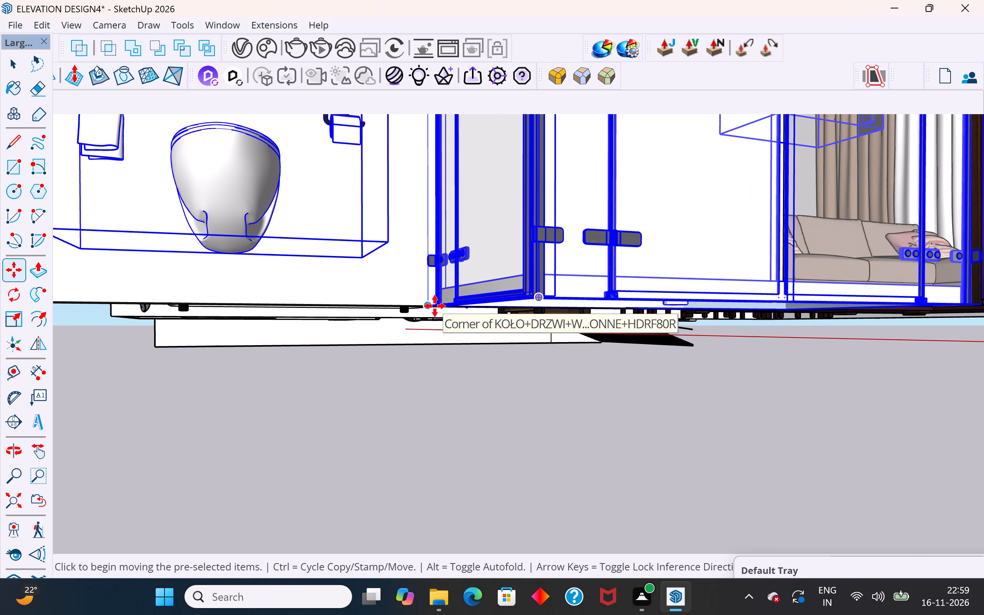
middle_click_drag(435, 306, 410, 414)
scroll(427, 316, "up", 4)
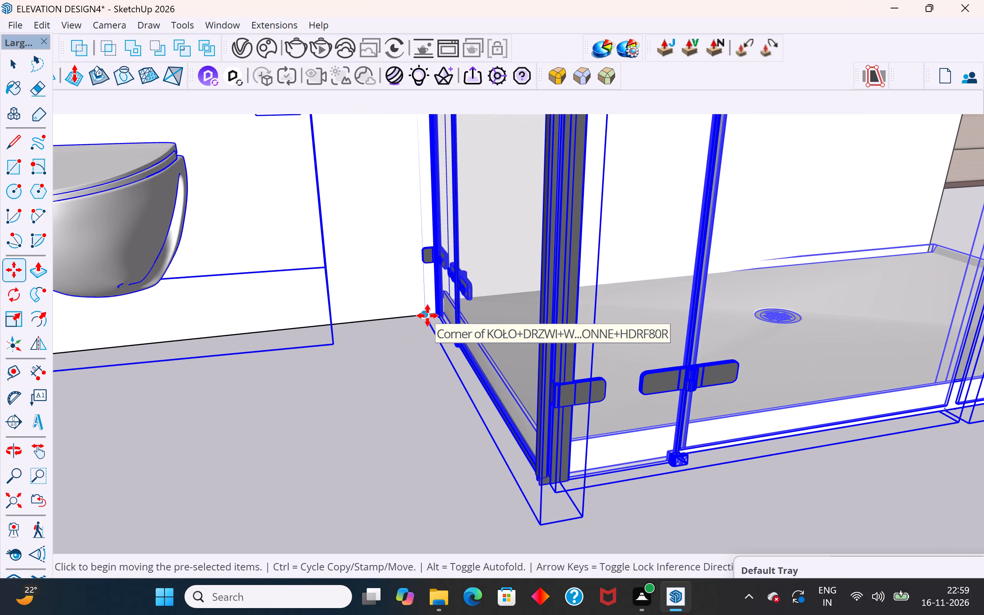
left_click(427, 316, "ctrl")
scroll(427, 316, "down", 20)
scroll(427, 316, "down", 1)
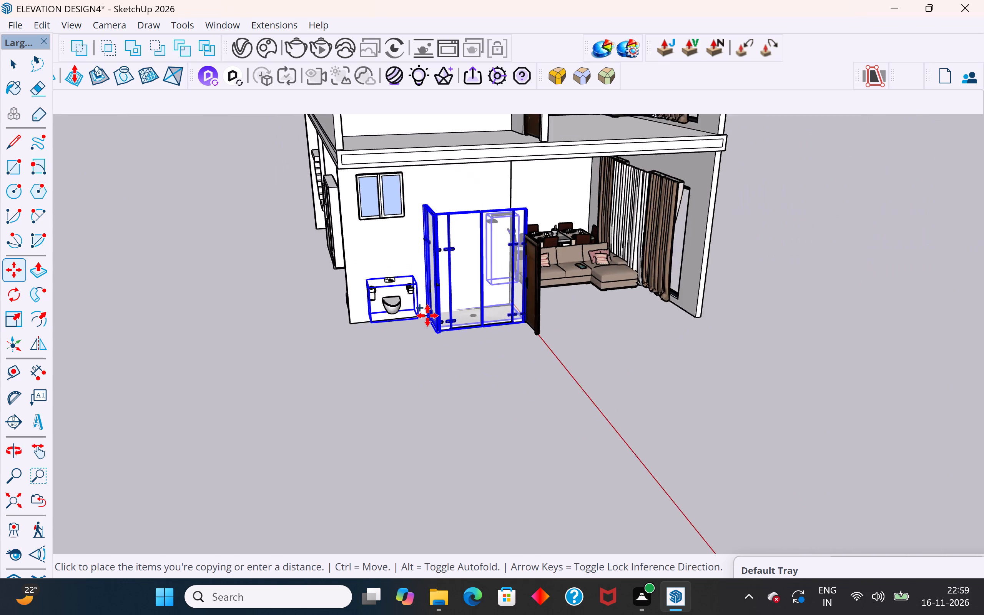
scroll(427, 316, "down", 5)
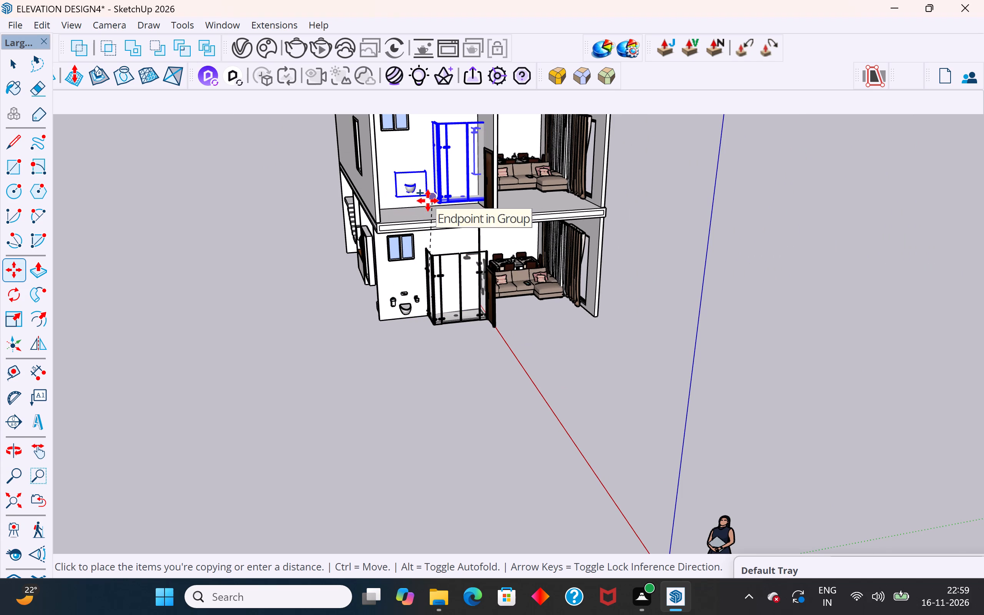
middle_click_drag(428, 201, 414, 239)
scroll(414, 239, "up", 9)
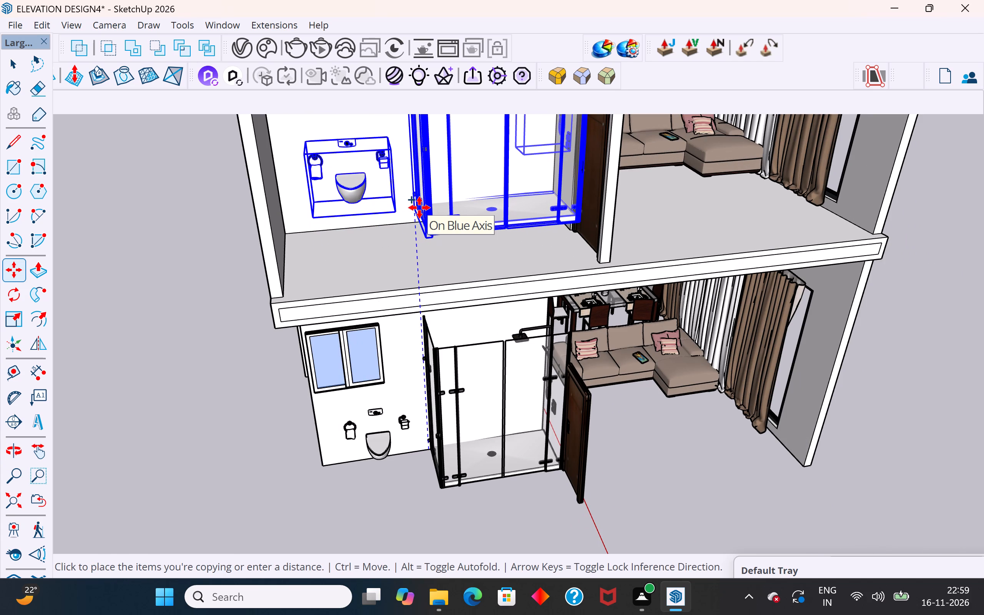
left_click(419, 208)
Move the copied bathroom set down so the shower enclosure's rear bottom corner meets the upper floor slab at the wall.
middle_click_drag(422, 217, 475, 203)
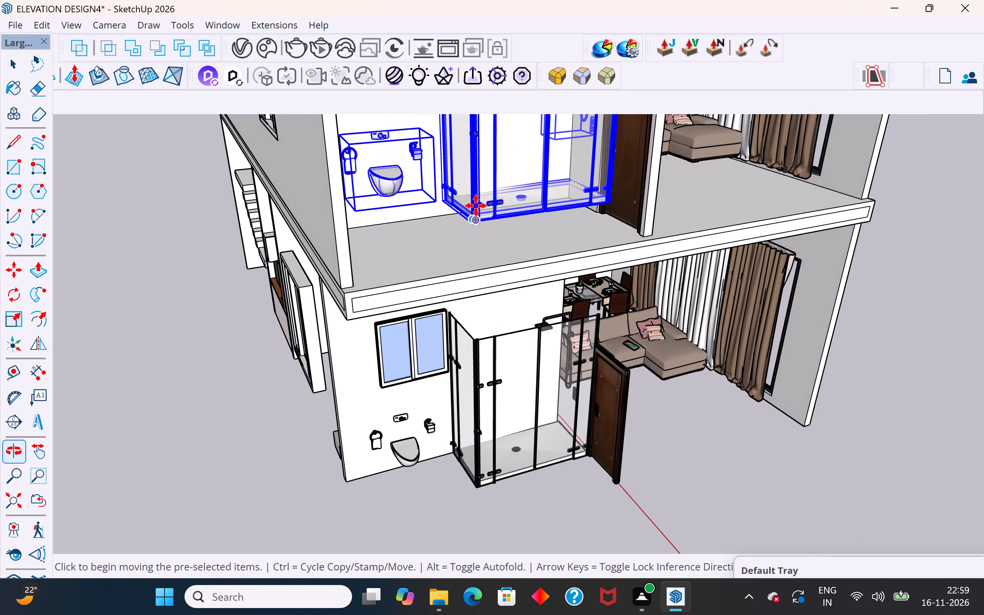
scroll(515, 153, "up", 3)
middle_click_drag(431, 213, 416, 125)
scroll(420, 160, "up", 3)
scroll(324, 462, "down", 4)
scroll(419, 281, "down", 6)
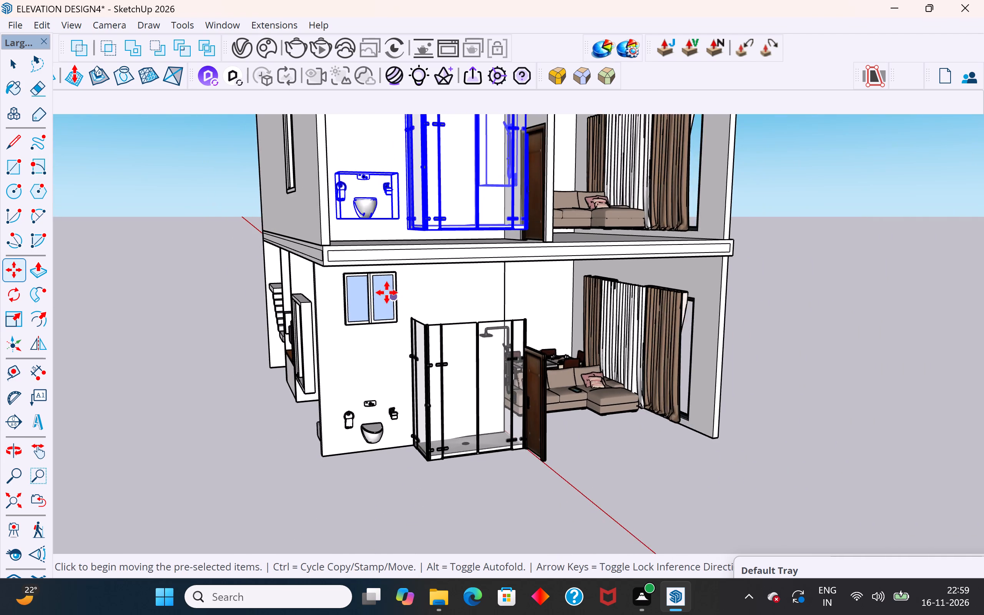
scroll(387, 293, "down", 3)
scroll(443, 193, "up", 14)
scroll(377, 273, "up", 20)
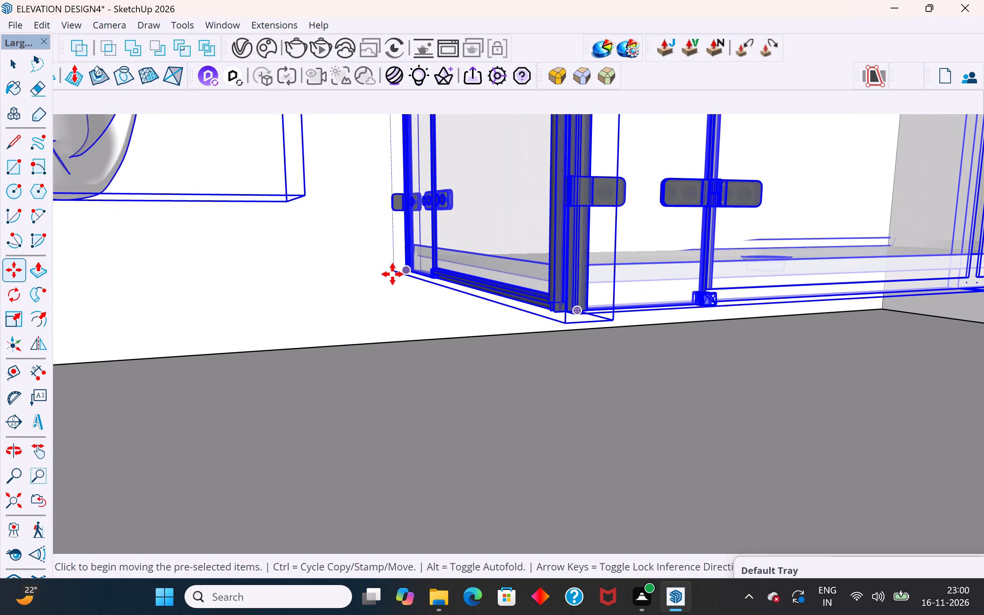
left_click(392, 274)
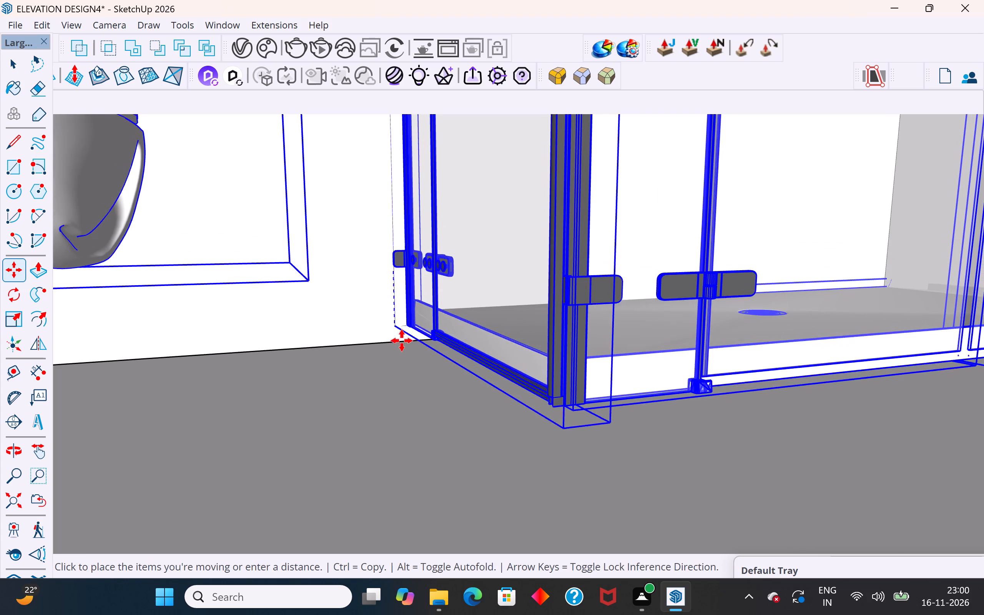
left_click(402, 348)
scroll(402, 348, "down", 9)
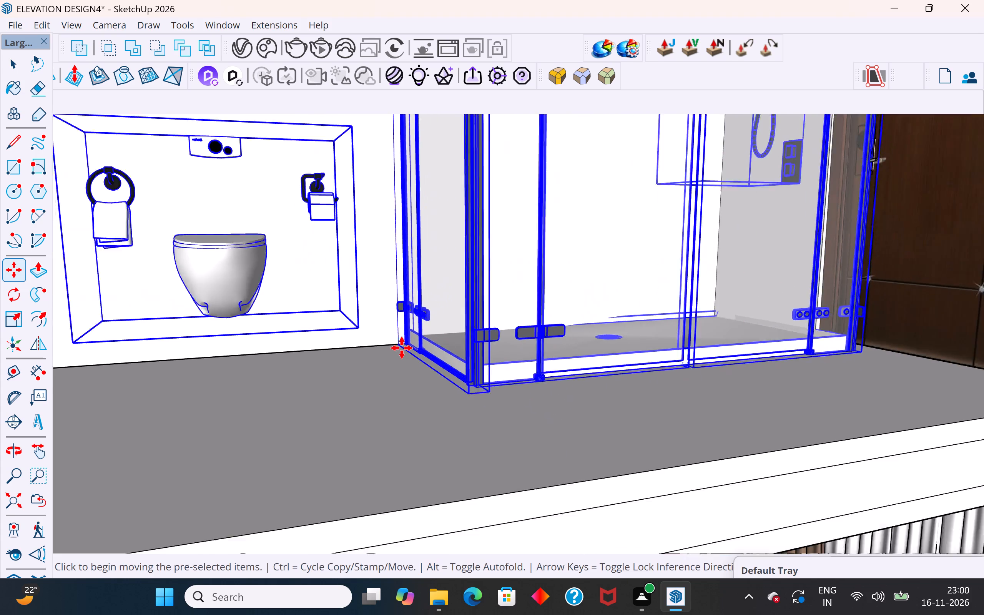
scroll(402, 348, "down", 16)
middle_click_drag(445, 361, 483, 455)
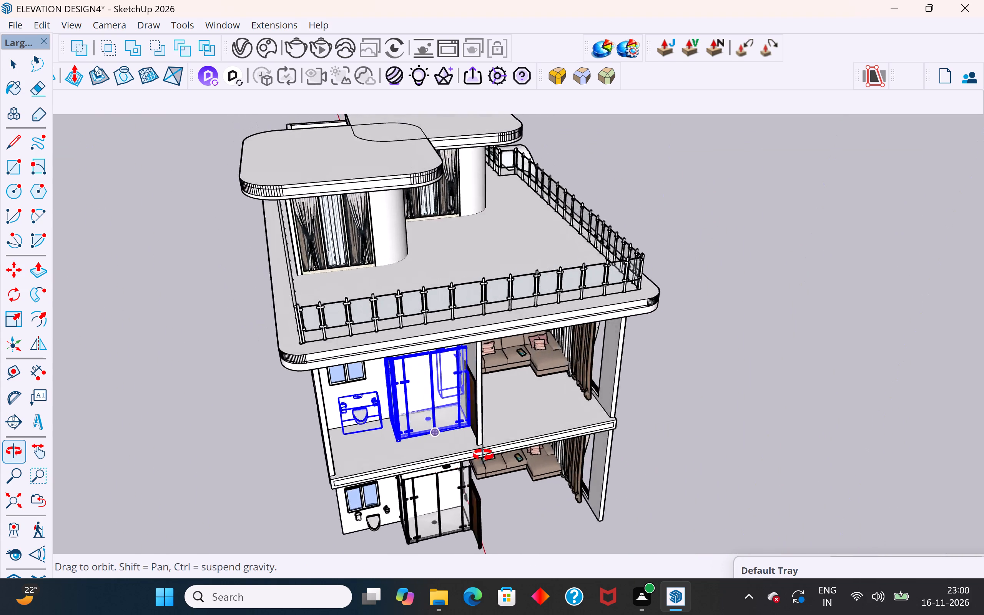
middle_click_drag(483, 455, 406, 391)
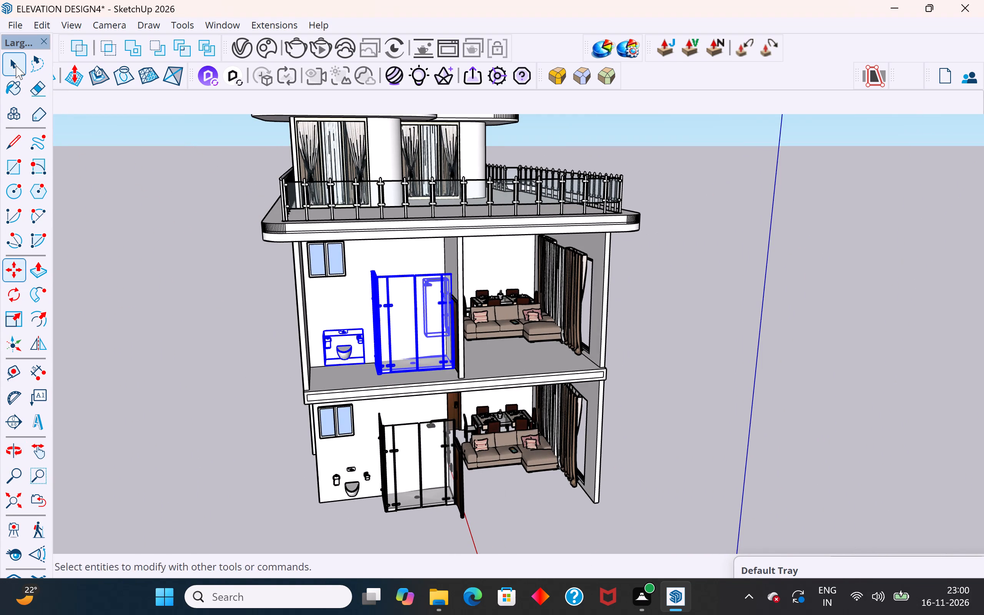
left_click(16, 65)
left_click(155, 242)
Examine the copied shower enclosure and toilet set on the upper floor from several angles, comparing them with the ground-floor originals.
scroll(377, 299, "down", 5)
middle_click_drag(382, 372, 462, 416)
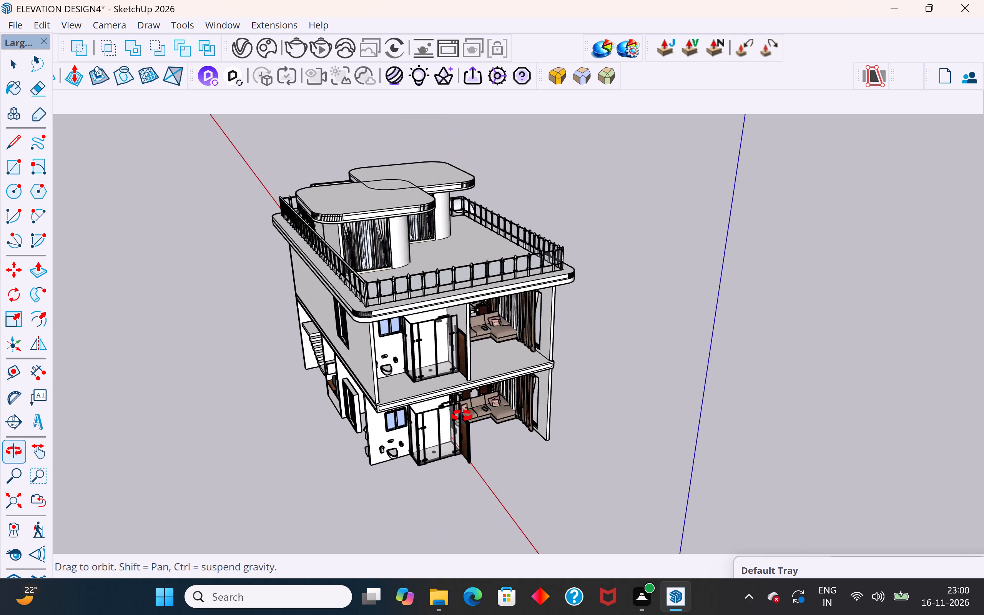
middle_click_drag(462, 416, 494, 395)
scroll(449, 336, "up", 7)
middle_click_drag(455, 334, 402, 358)
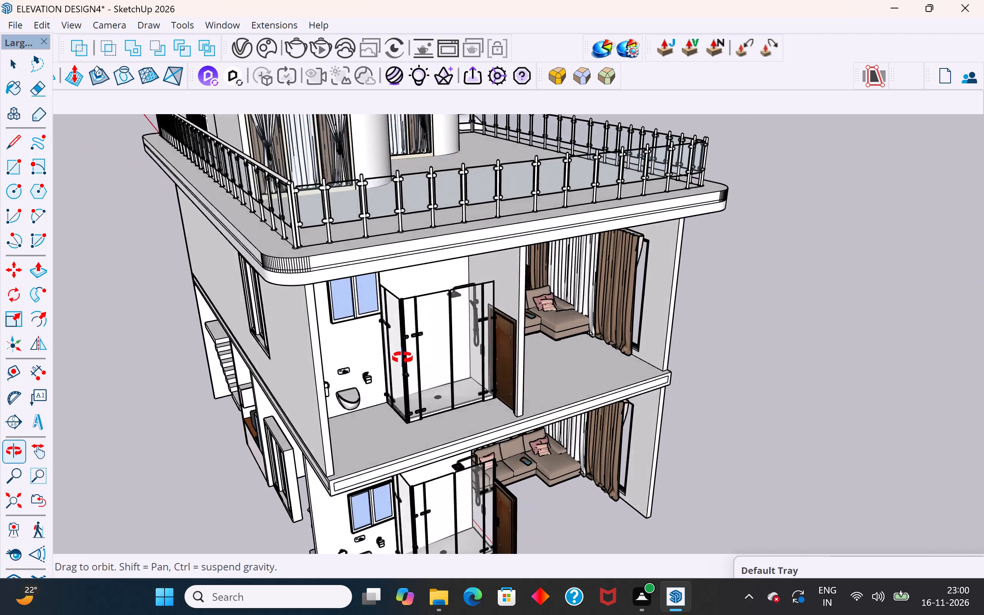
middle_click_drag(402, 358, 386, 353)
scroll(393, 356, "up", 3)
scroll(452, 357, "up", 4)
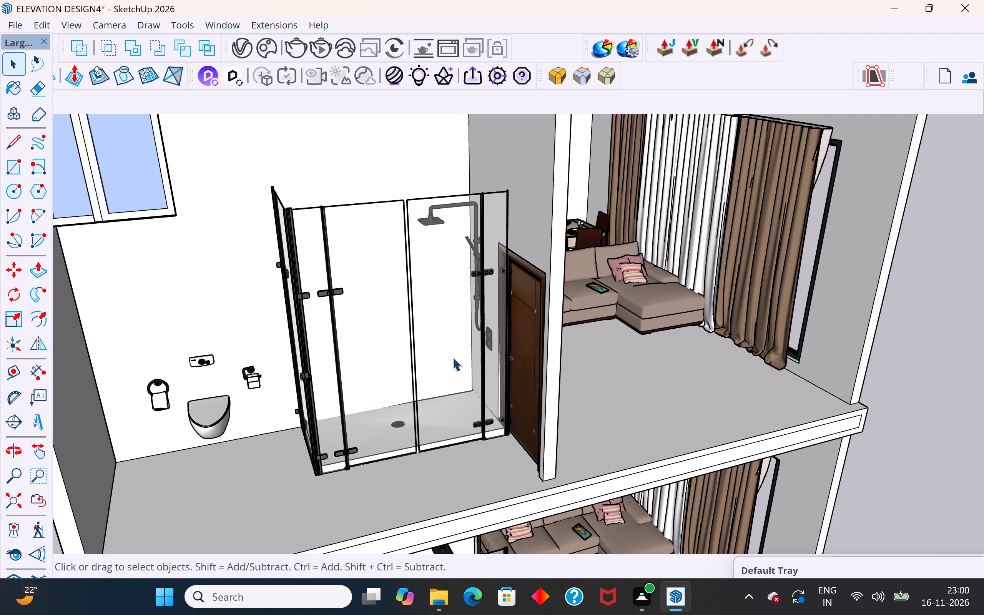
scroll(467, 404, "up", 7)
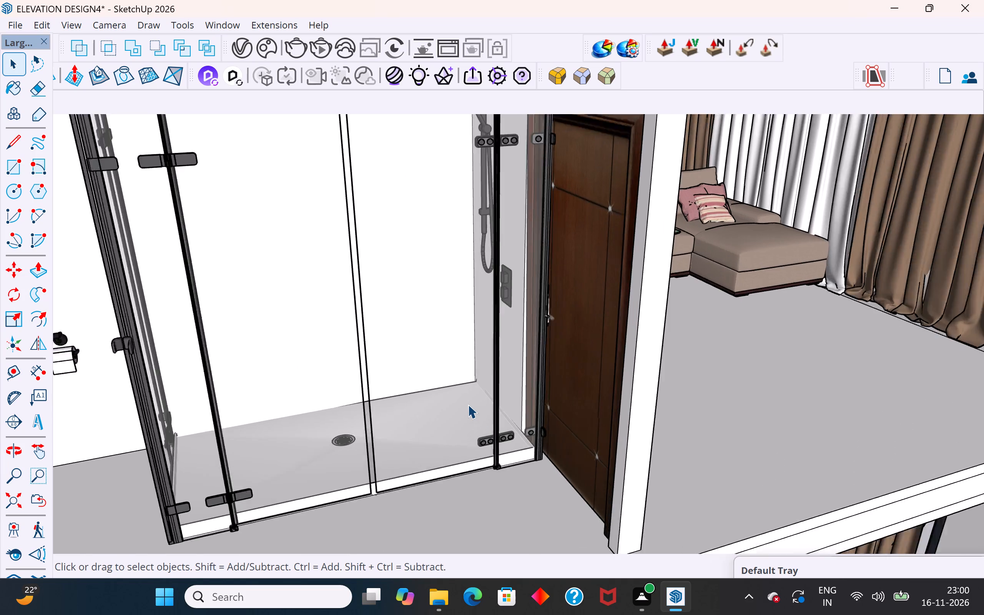
scroll(468, 404, "up", 1)
scroll(476, 386, "down", 9)
left_click(476, 392)
scroll(444, 420, "up", 5)
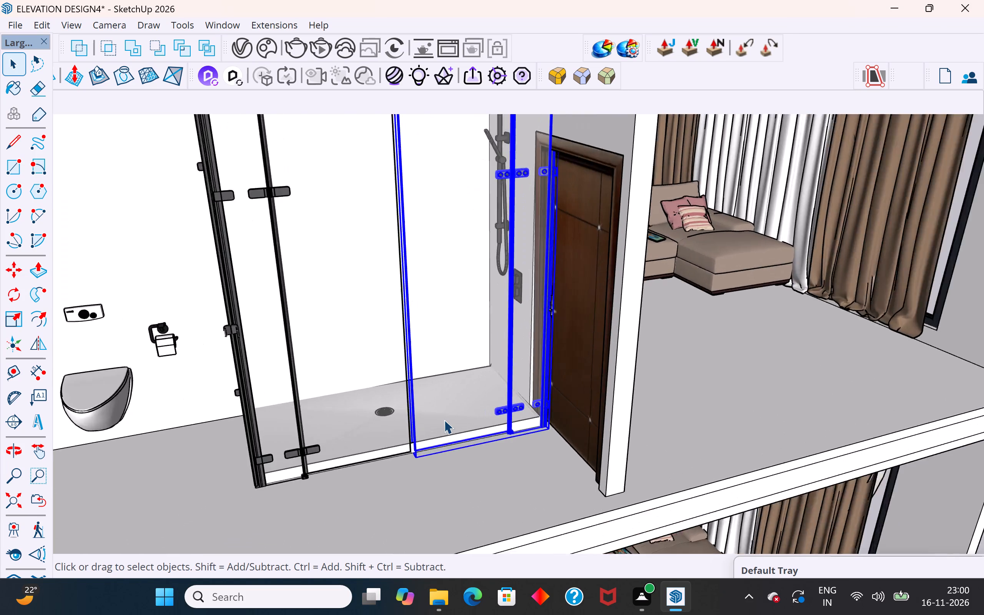
scroll(444, 420, "up", 3)
scroll(383, 454, "up", 1)
middle_click_drag(384, 452, 278, 396)
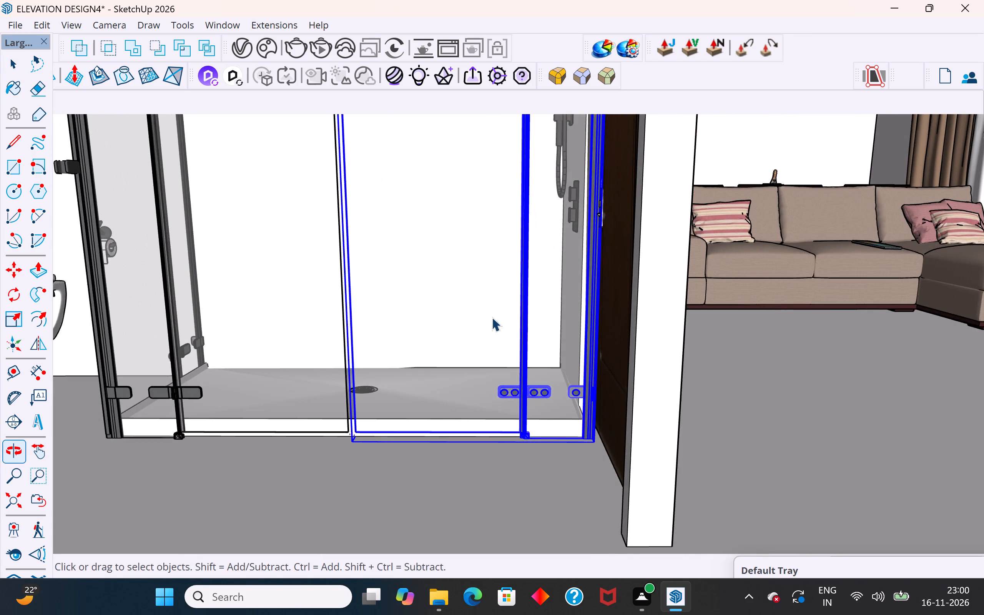
scroll(500, 304, "down", 12)
left_click(141, 476)
scroll(468, 138, "down", 7)
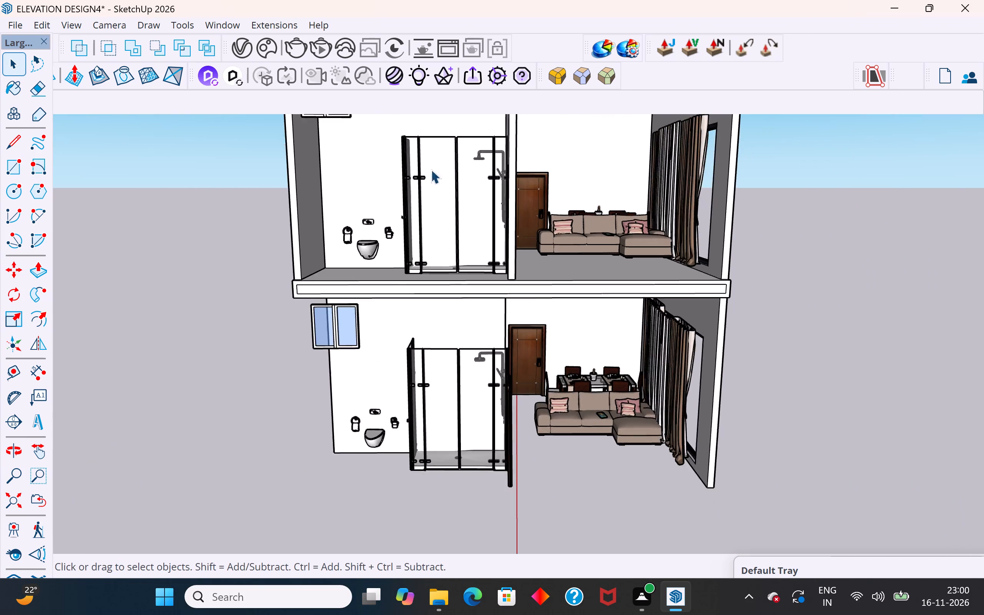
scroll(431, 170, "down", 2)
scroll(458, 314, "up", 8)
Copy the ground-floor glass doors, shower tray, toilet set and shower fixture out to the empty space beside the house at terrace level.
left_click(467, 350)
scroll(463, 400, "up", 6)
middle_click_drag(451, 439, 461, 381)
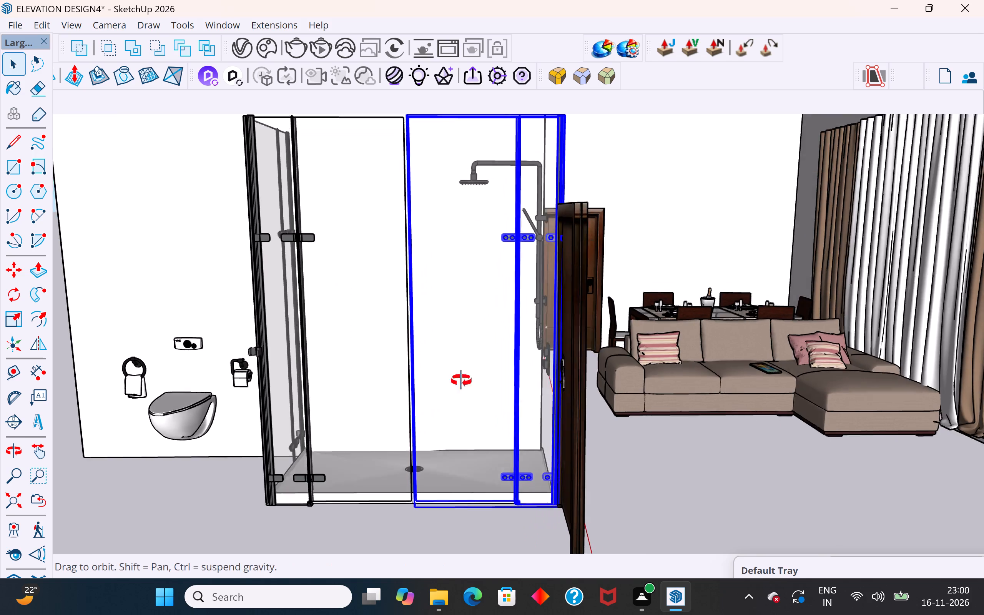
middle_click_drag(461, 381, 445, 199)
left_click(447, 317, "ctrl")
middle_click_drag(293, 325, 316, 330, "ctrl")
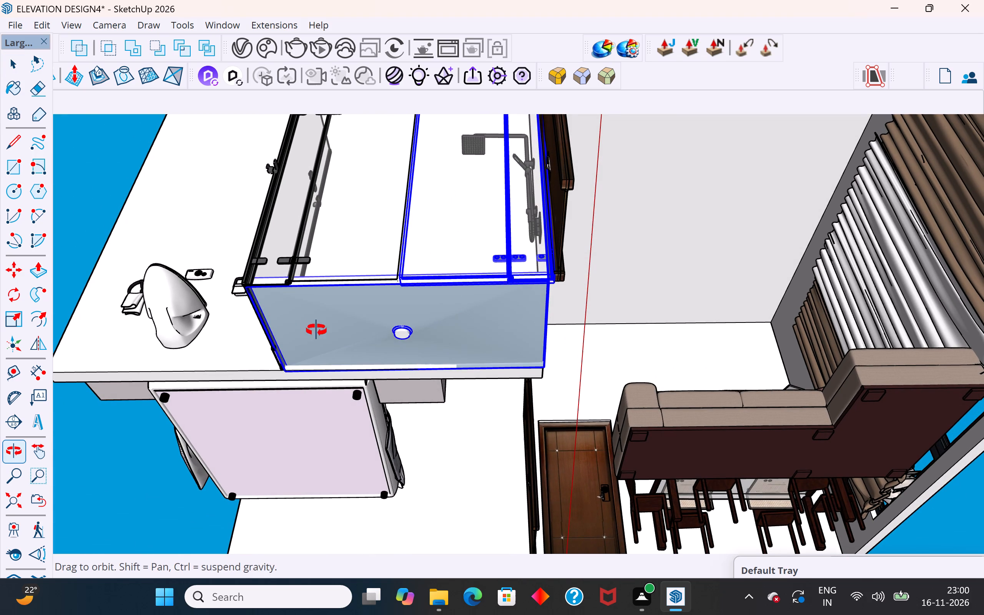
middle_click_drag(316, 330, 455, 349, "ctrl")
left_click(449, 262, "ctrl")
middle_click_drag(312, 296, 465, 323, "ctrl")
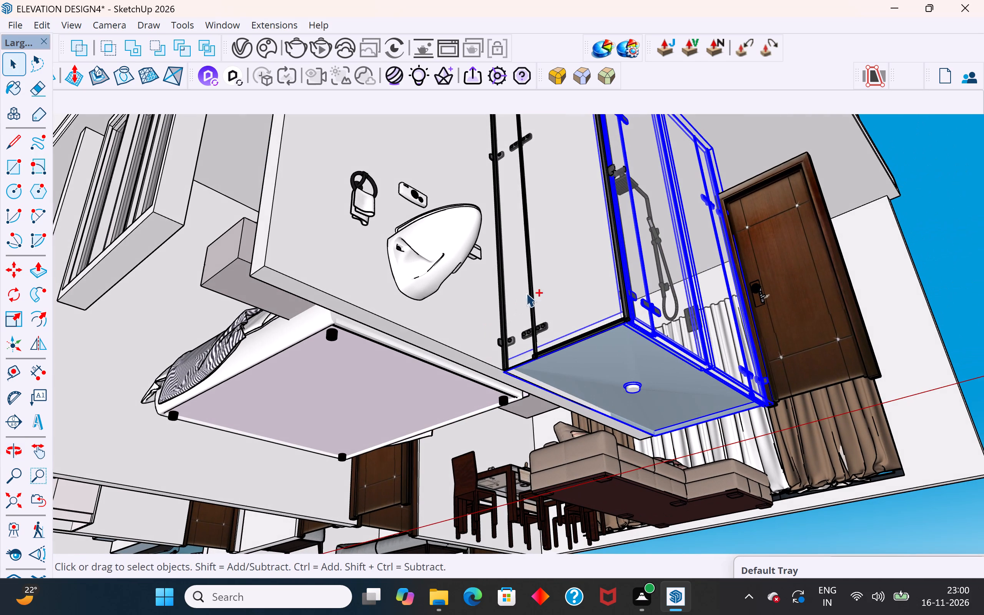
left_click(543, 283, "ctrl")
left_click(397, 248, "ctrl")
scroll(364, 271, "down", 12)
middle_click_drag(524, 279, 27, 410)
scroll(134, 444, "up", 4)
middle_click_drag(256, 426, 316, 448)
scroll(369, 446, "up", 2)
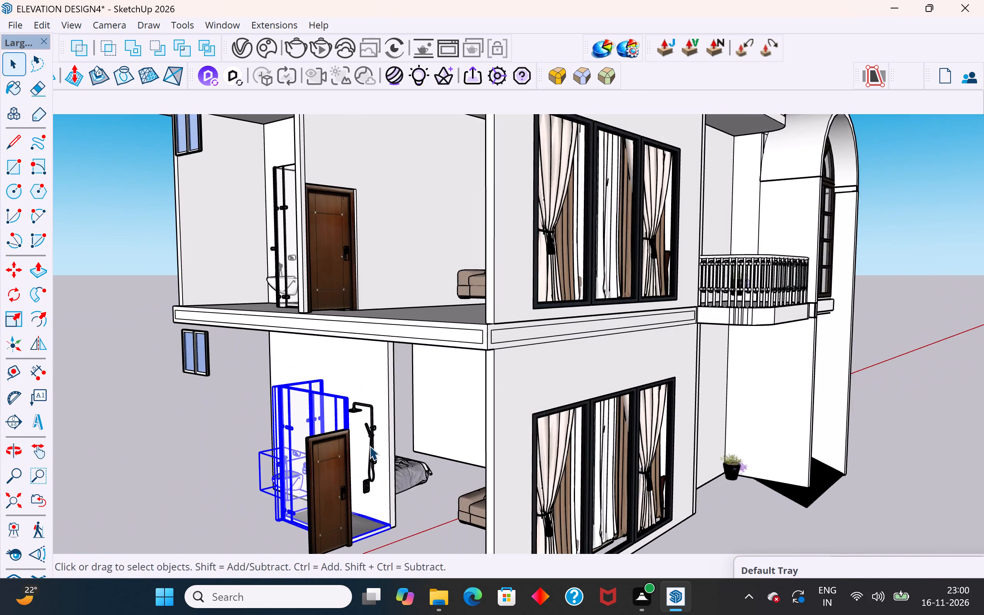
scroll(369, 446, "up", 3)
left_click(373, 440, "ctrl")
key("m")
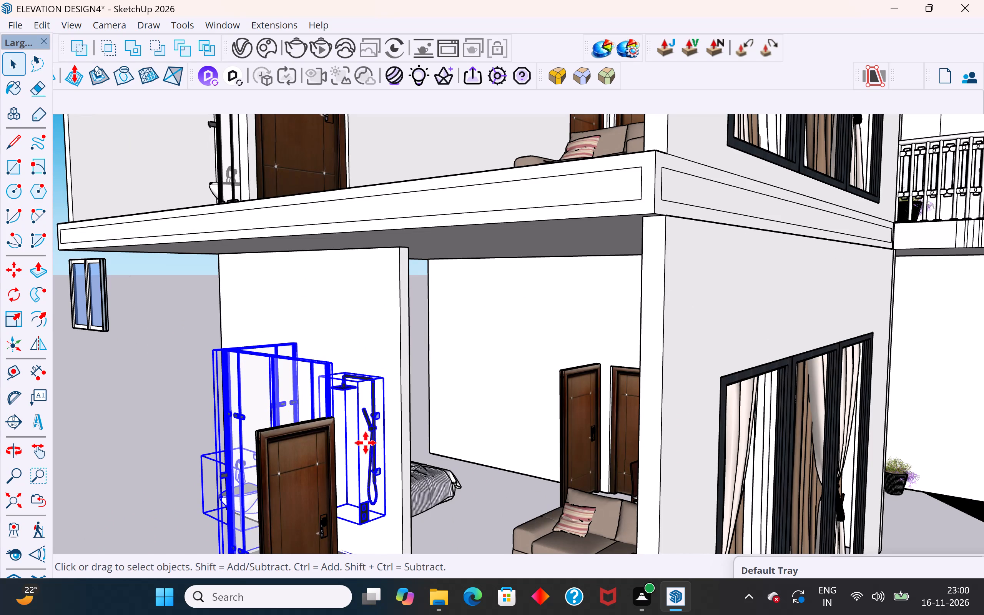
left_click(389, 511)
scroll(498, 439, "down", 5)
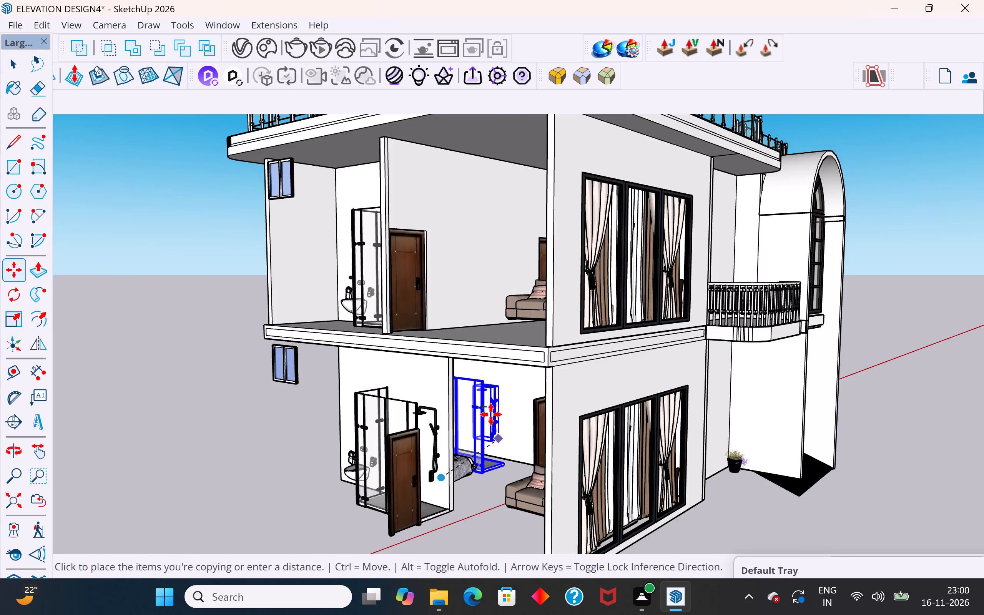
scroll(489, 413, "down", 6)
middle_click_drag(489, 405, 12, 567)
scroll(677, 313, "up", 5)
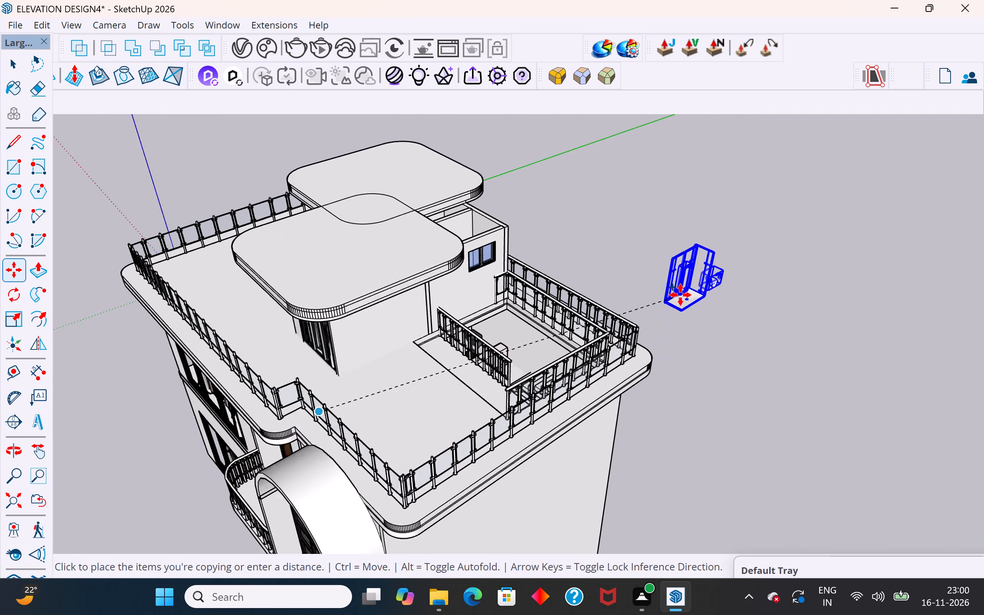
left_click(651, 265)
Hide the rooftop room's outer wall group that surrounds the sliding window facing the terrace.
left_click(16, 65)
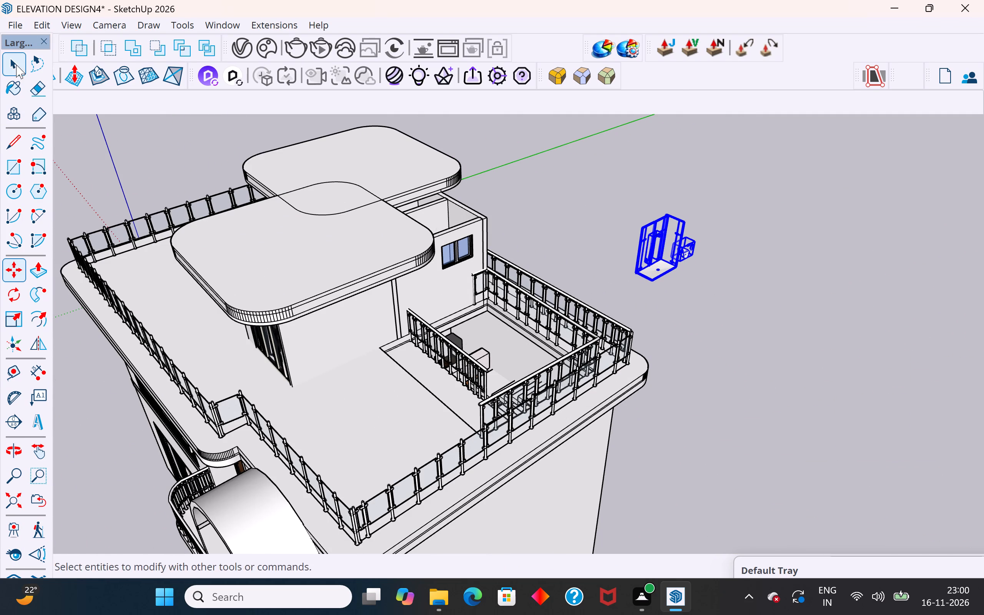
left_click(475, 295)
left_click(440, 283)
right_click(440, 283)
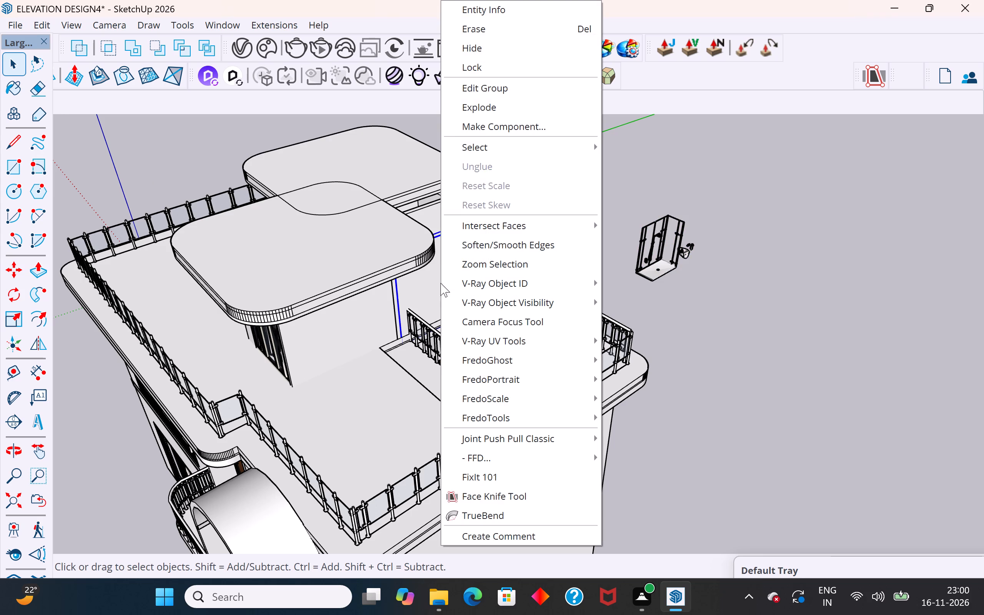
left_click(485, 50)
left_click(590, 222)
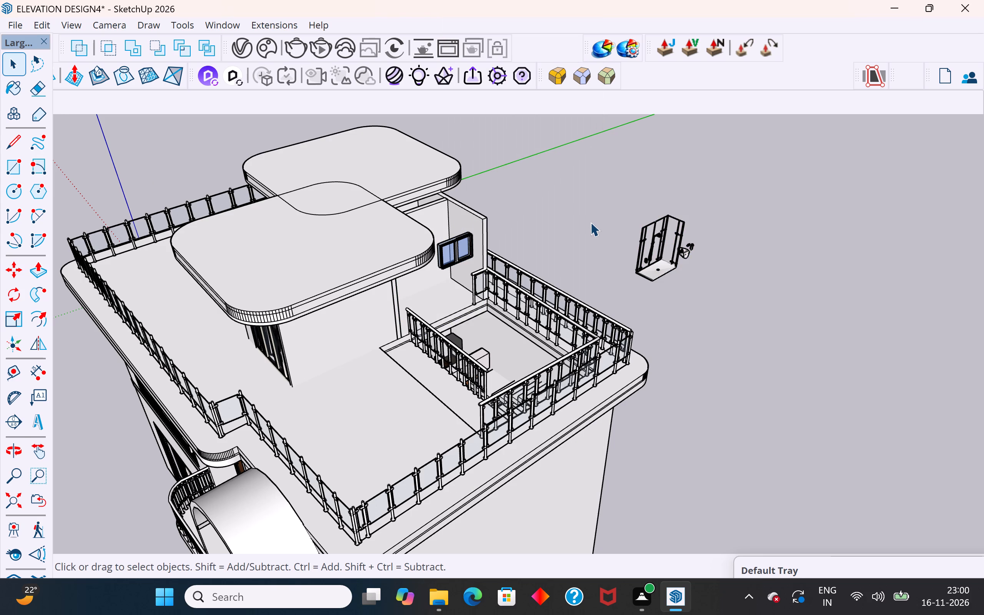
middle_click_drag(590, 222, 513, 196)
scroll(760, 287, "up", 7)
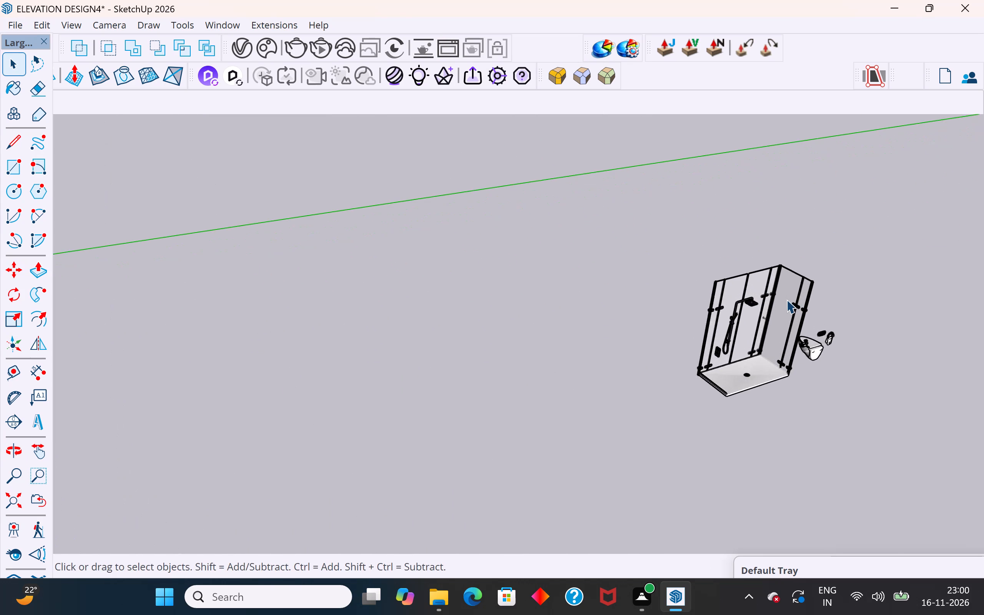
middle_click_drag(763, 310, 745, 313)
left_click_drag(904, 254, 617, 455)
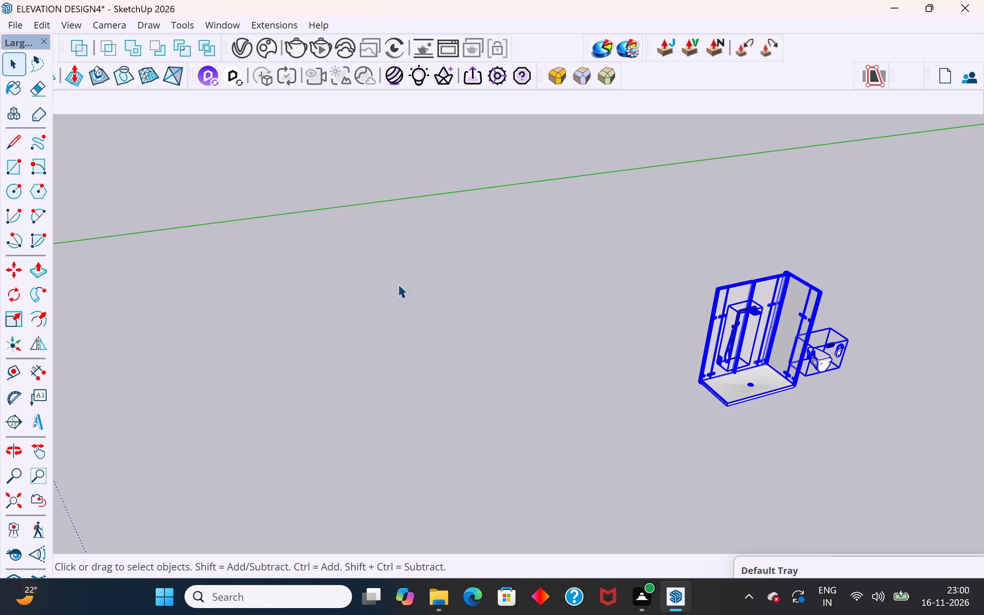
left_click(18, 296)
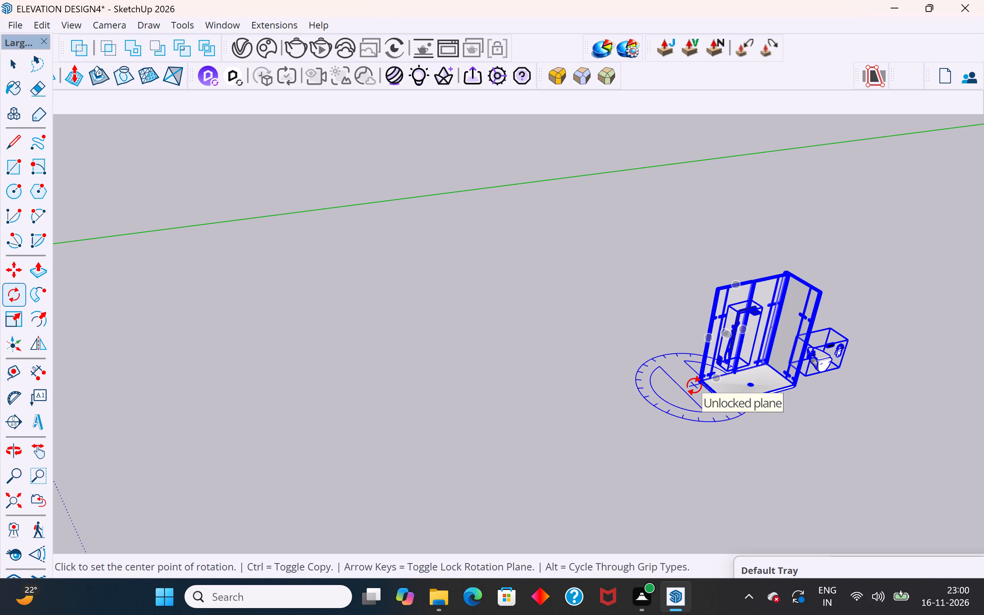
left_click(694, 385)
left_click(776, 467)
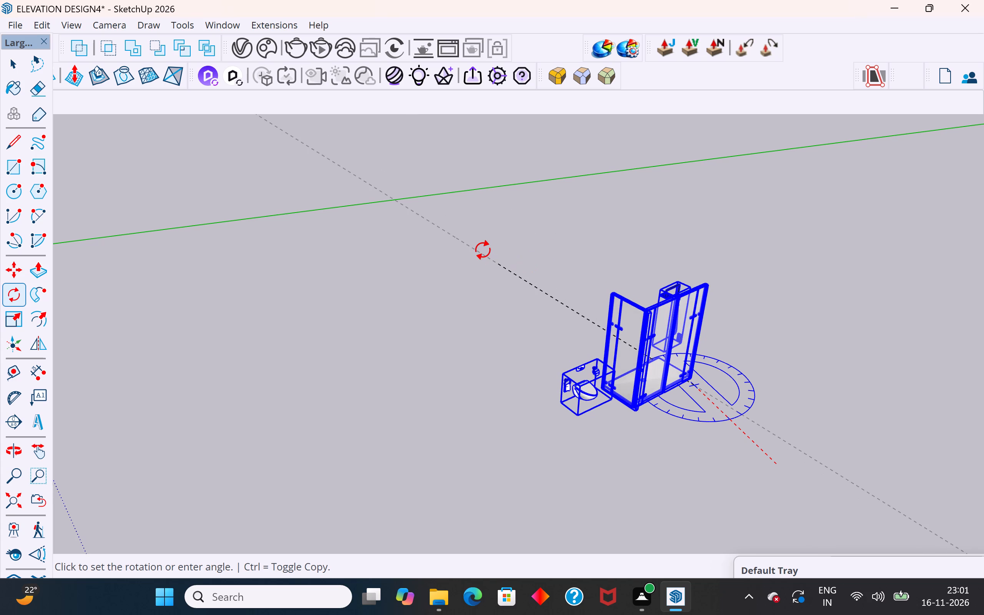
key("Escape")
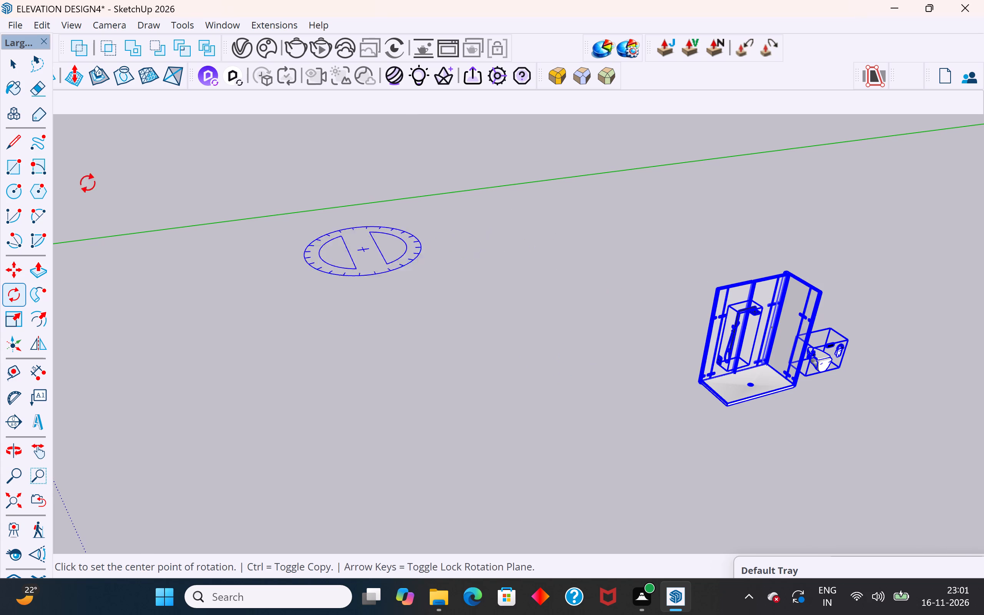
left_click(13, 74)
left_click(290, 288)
Copy only the shower fixture from the set outside the house to the empty space between that set and the house.
scroll(729, 268, "up", 5)
scroll(761, 349, "up", 4)
left_click(764, 339)
scroll(764, 339, "up", 4)
middle_click_drag(770, 341, 504, 218)
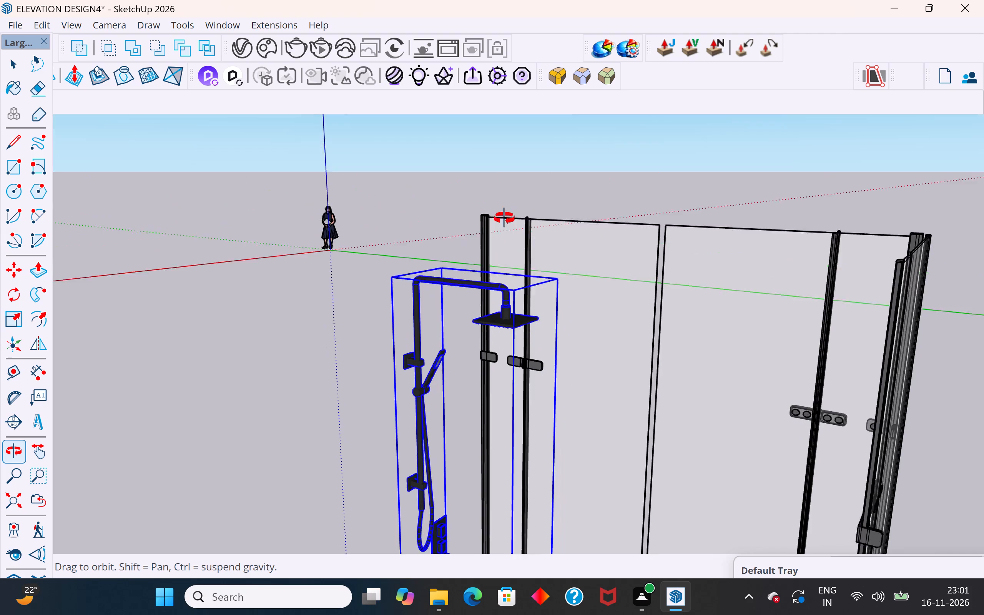
middle_click_drag(504, 218, 738, 334)
scroll(738, 334, "up", 1)
scroll(648, 336, "down", 5)
key("m")
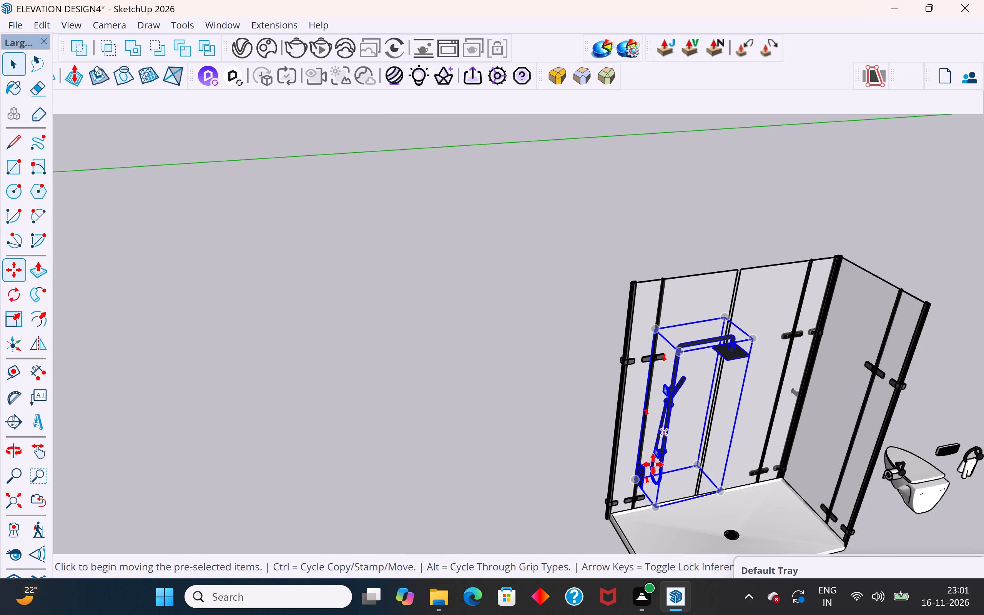
left_click(639, 482, "ctrl")
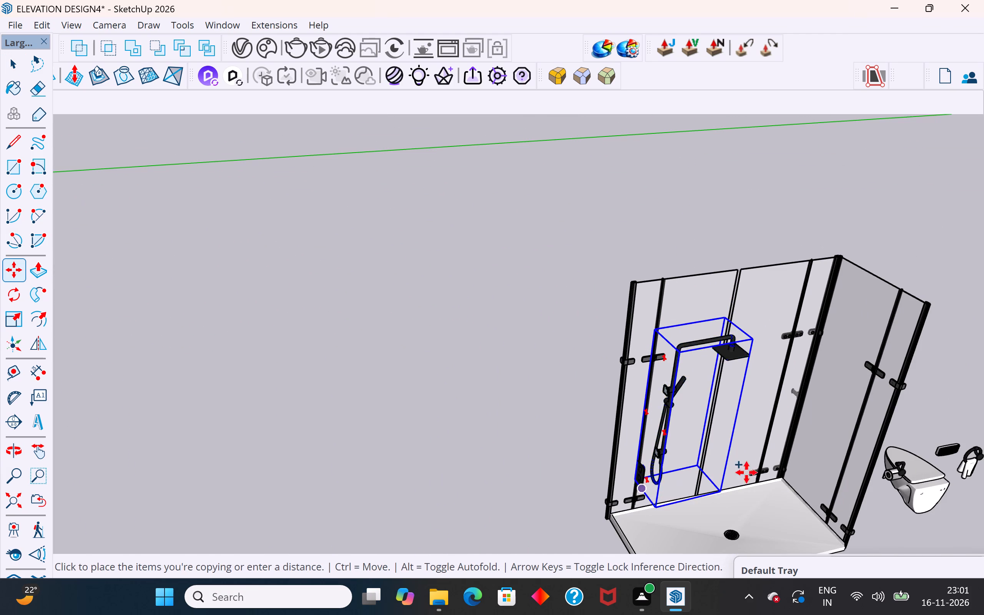
scroll(790, 467, "down", 19)
scroll(492, 477, "up", 4)
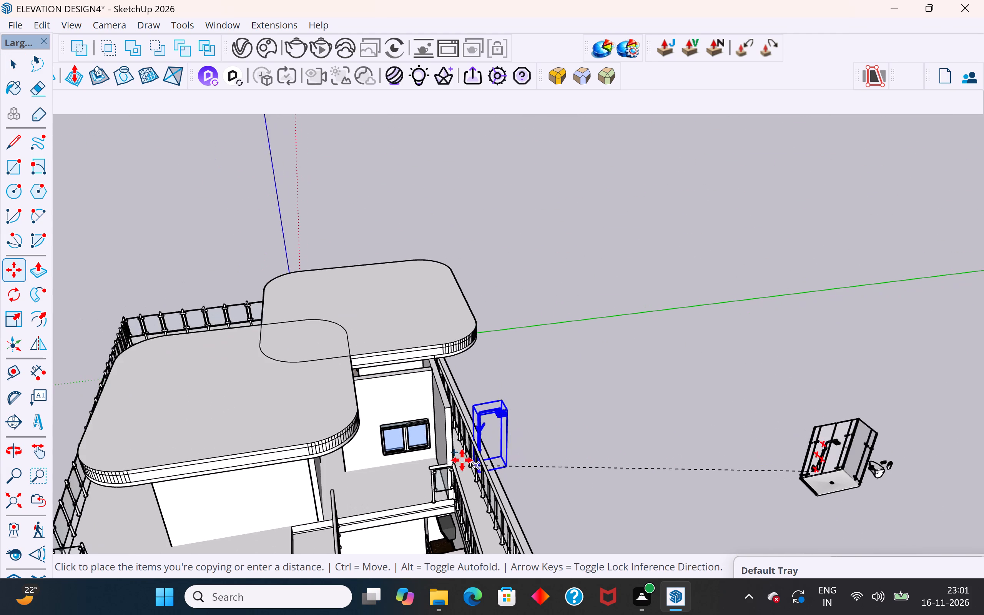
scroll(462, 460, "up", 6)
middle_click_drag(401, 454, 558, 351)
scroll(609, 333, "up", 4)
middle_click_drag(651, 320, 600, 369)
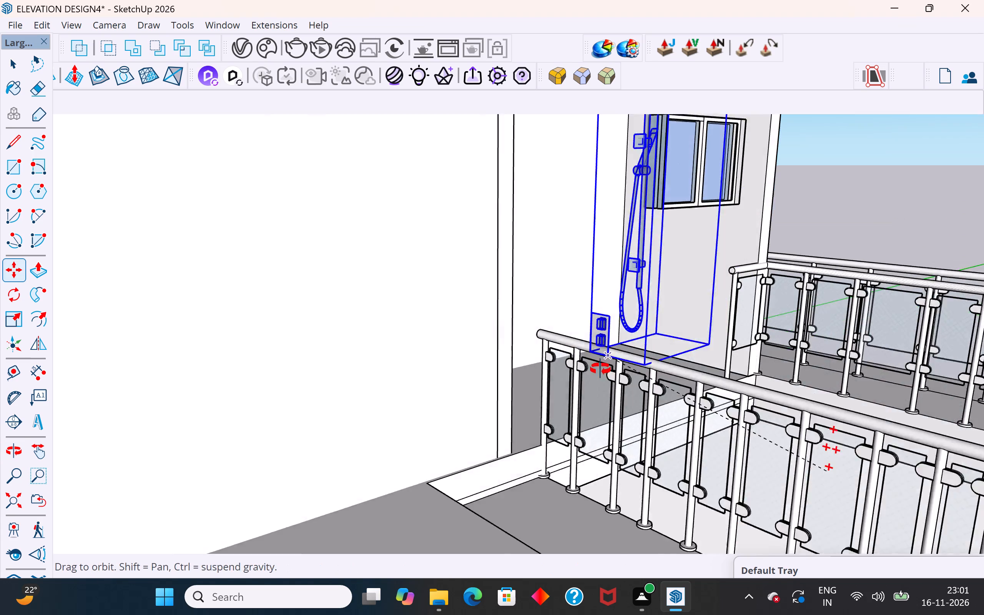
middle_click_drag(600, 369, 580, 391)
scroll(716, 303, "up", 8)
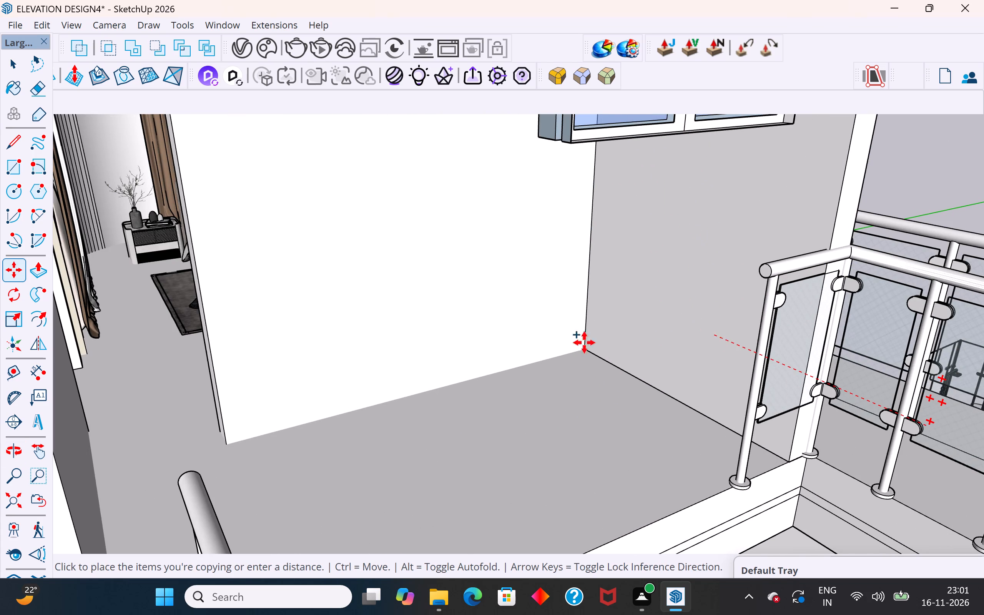
scroll(569, 346, "down", 10)
scroll(791, 253, "up", 2)
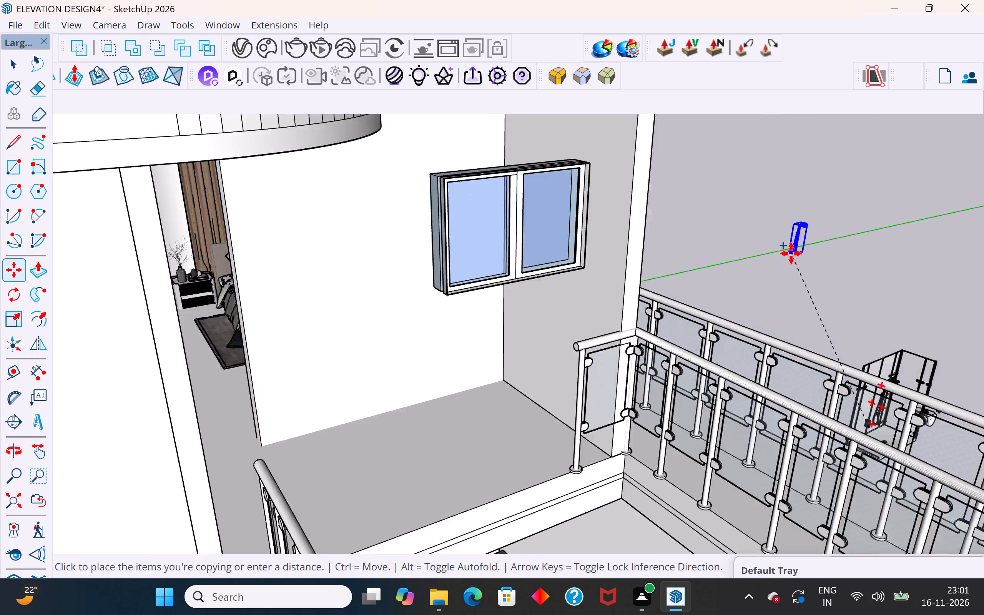
scroll(791, 253, "up", 3)
left_click(695, 464)
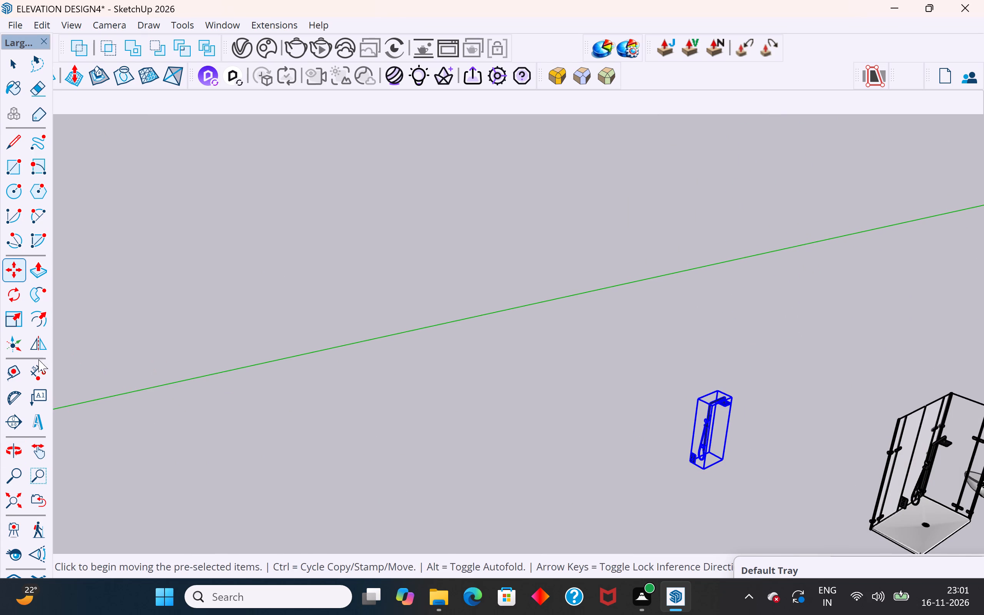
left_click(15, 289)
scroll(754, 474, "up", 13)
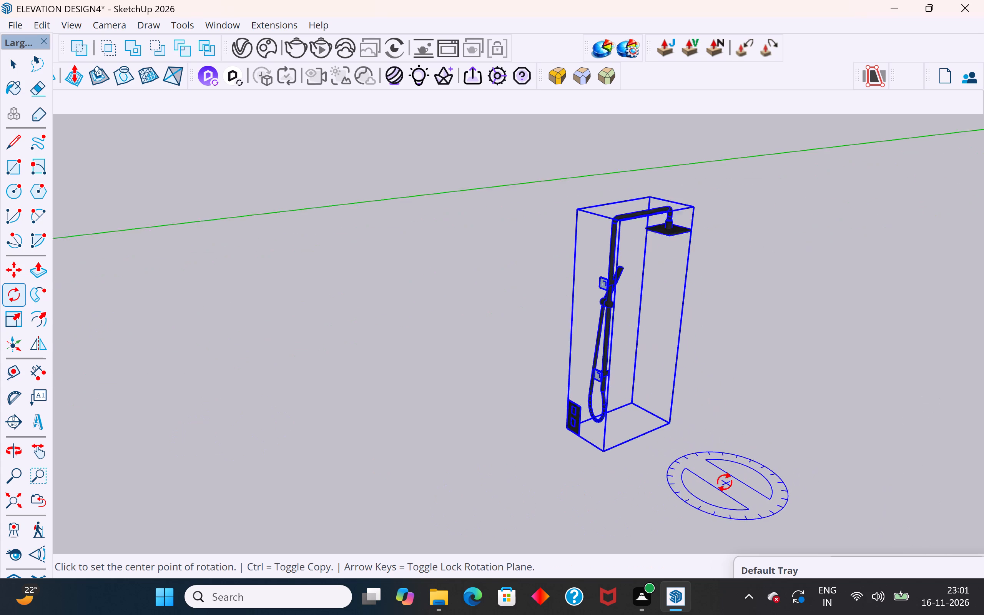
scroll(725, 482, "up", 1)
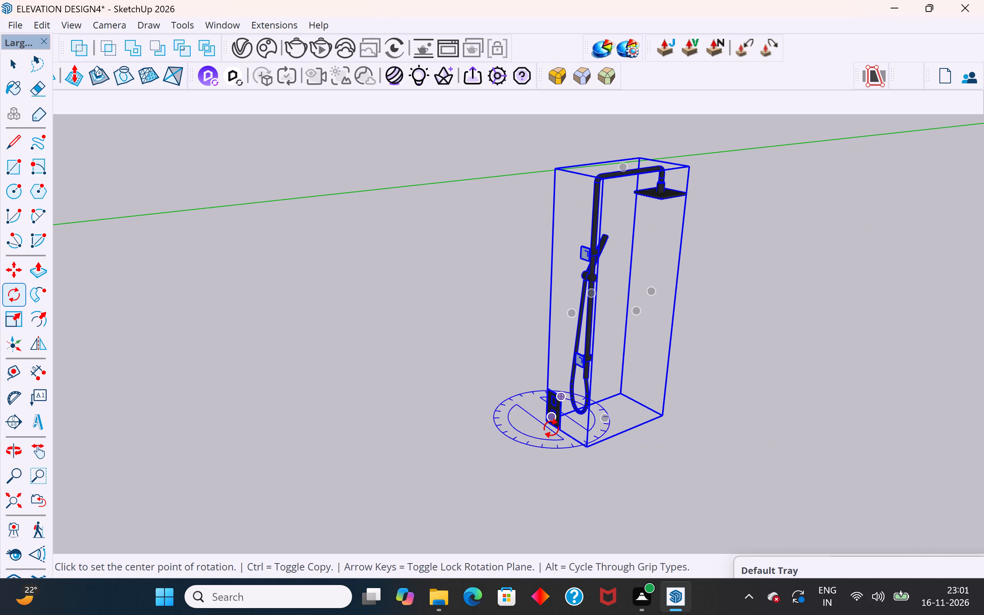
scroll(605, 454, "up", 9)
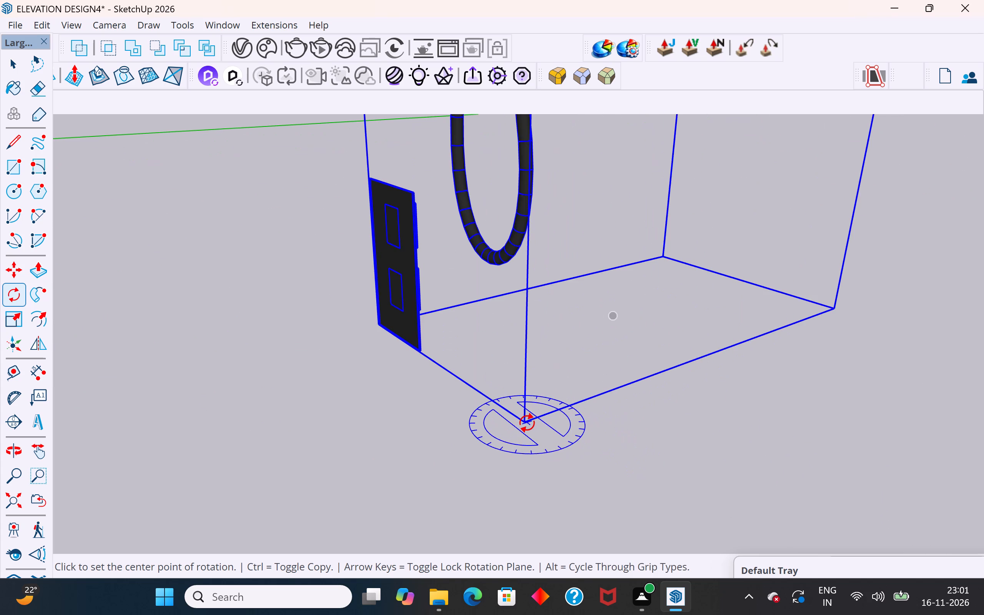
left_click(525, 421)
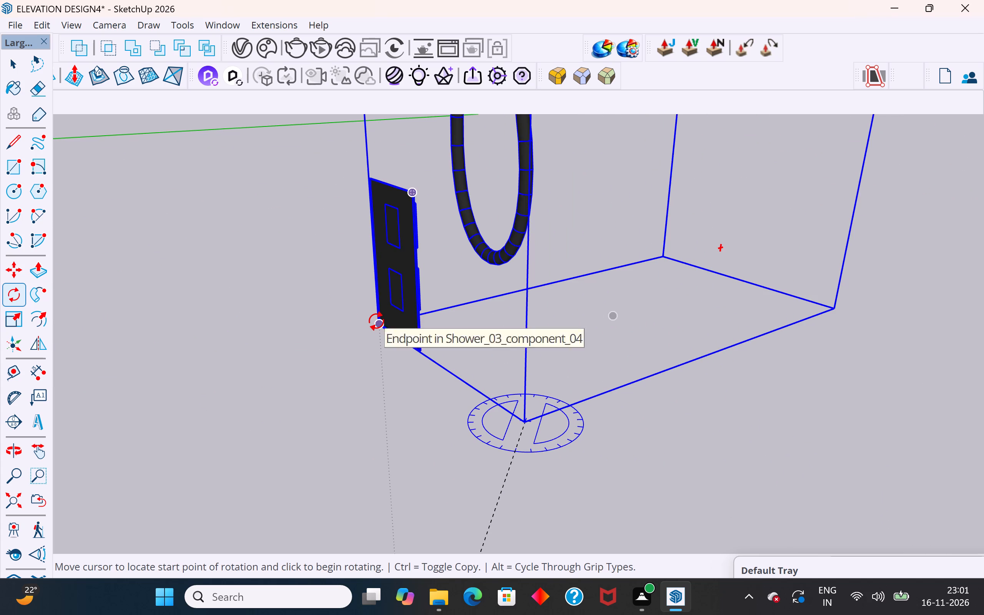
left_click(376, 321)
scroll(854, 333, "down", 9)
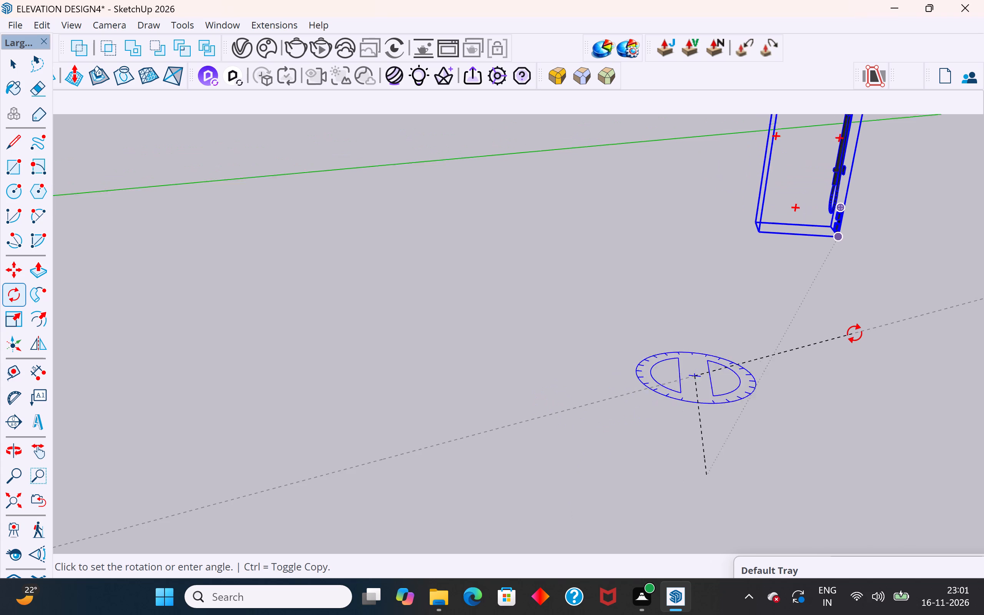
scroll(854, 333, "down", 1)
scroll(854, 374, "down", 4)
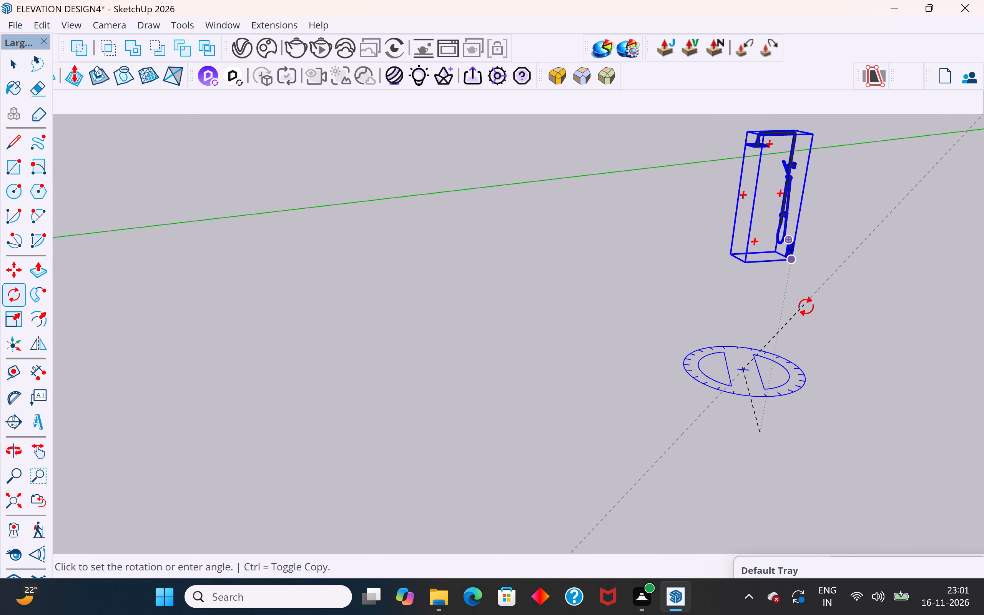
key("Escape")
Rotate the copied shower fixture outside the house horizontally about its base so that its overhead arm points the opposite way.
scroll(765, 339, "down", 2)
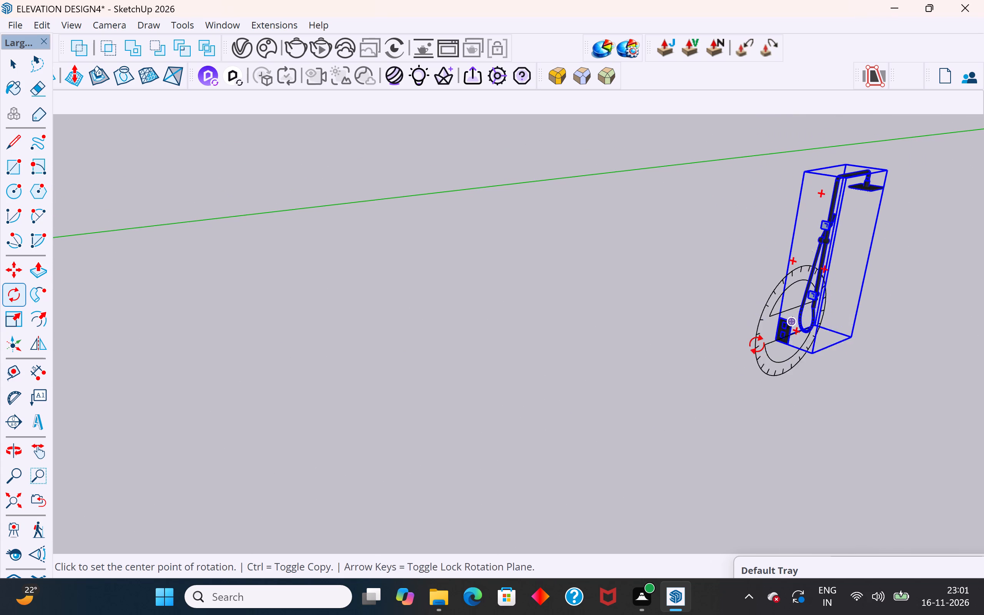
scroll(757, 344, "down", 2)
scroll(778, 342, "up", 6)
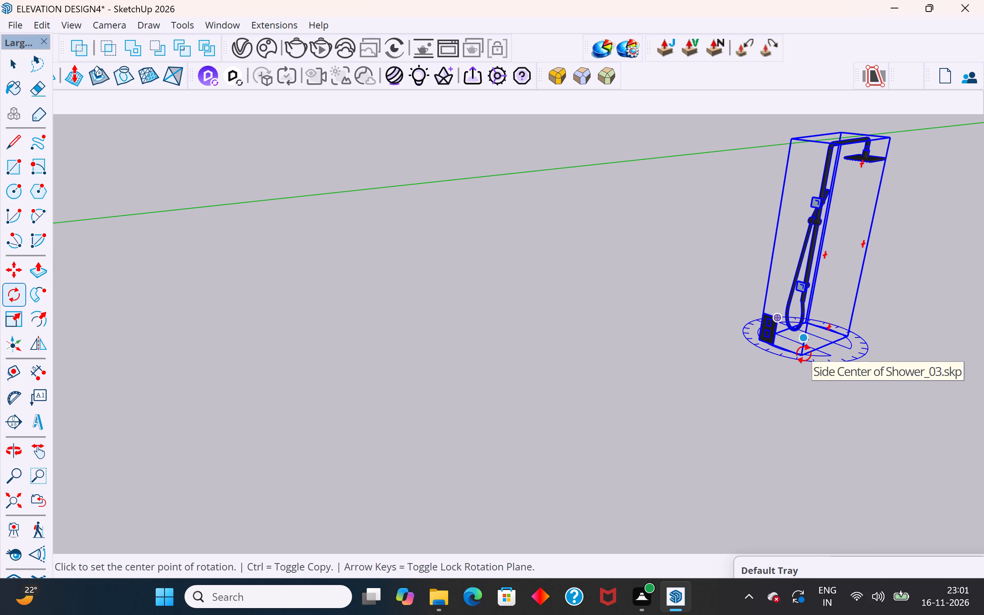
left_click(803, 355)
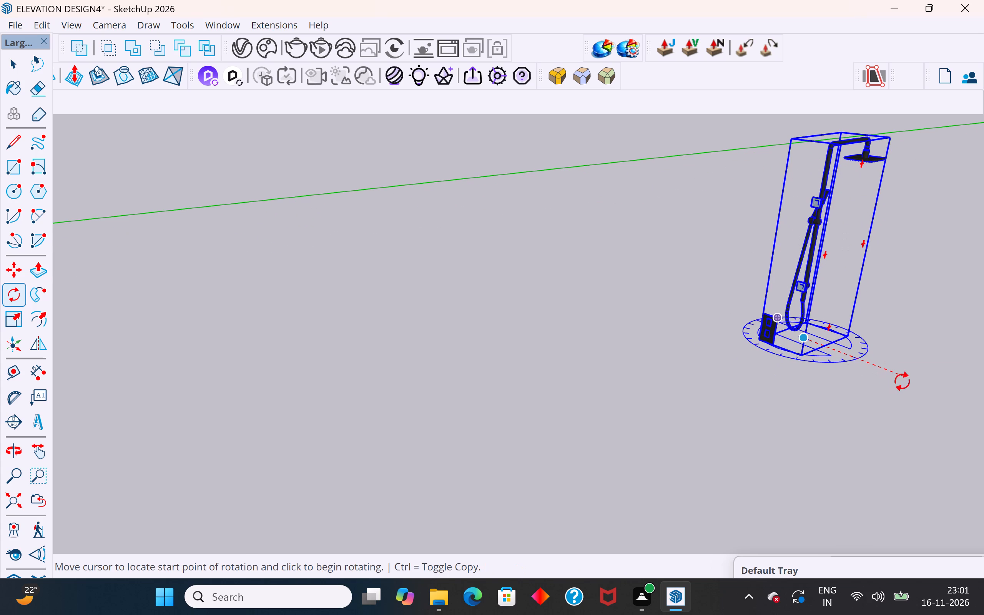
left_click(902, 381)
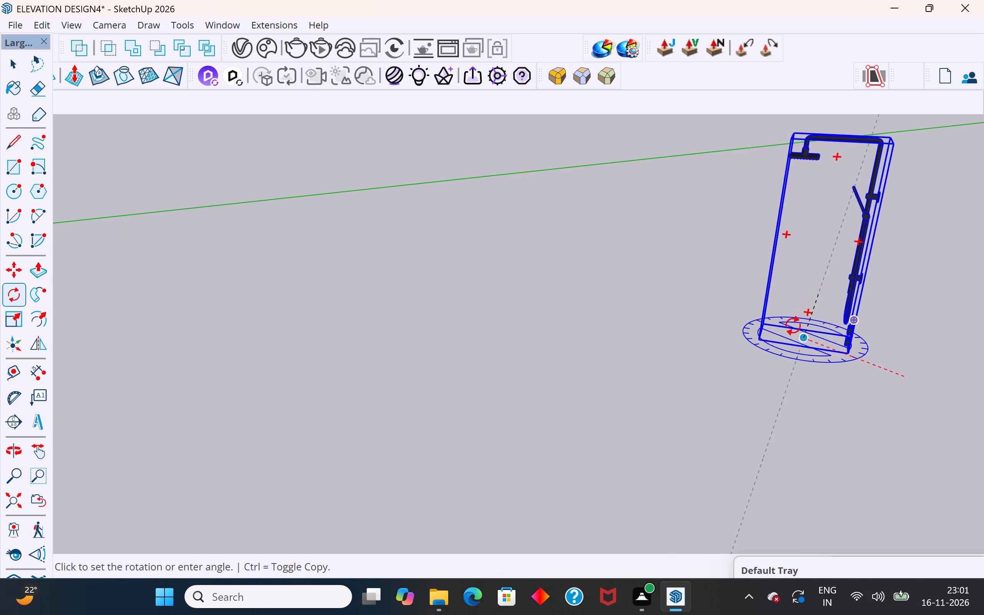
middle_click_drag(763, 339, 909, 494)
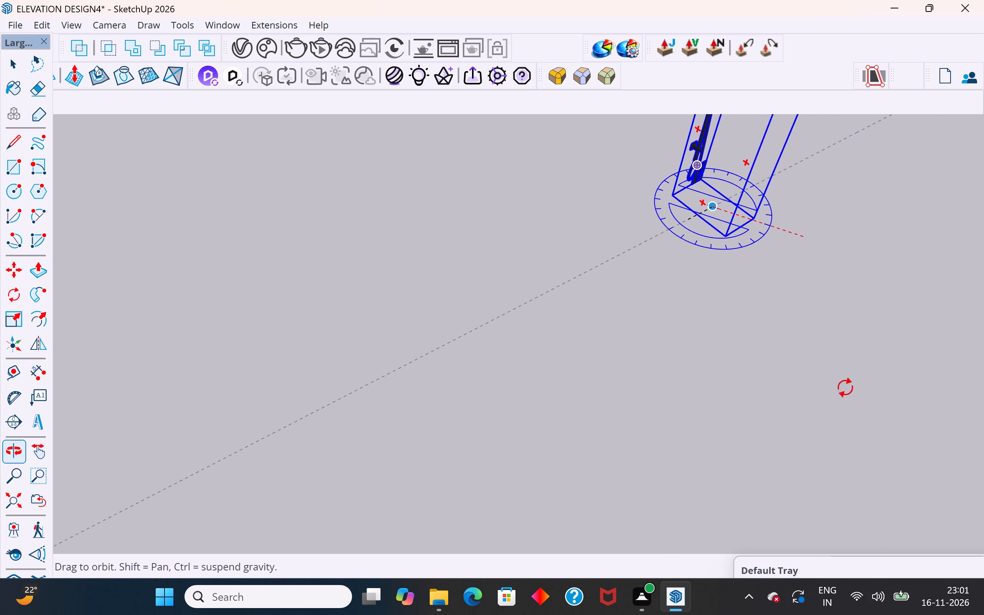
scroll(723, 422, "down", 5)
scroll(760, 268, "up", 12)
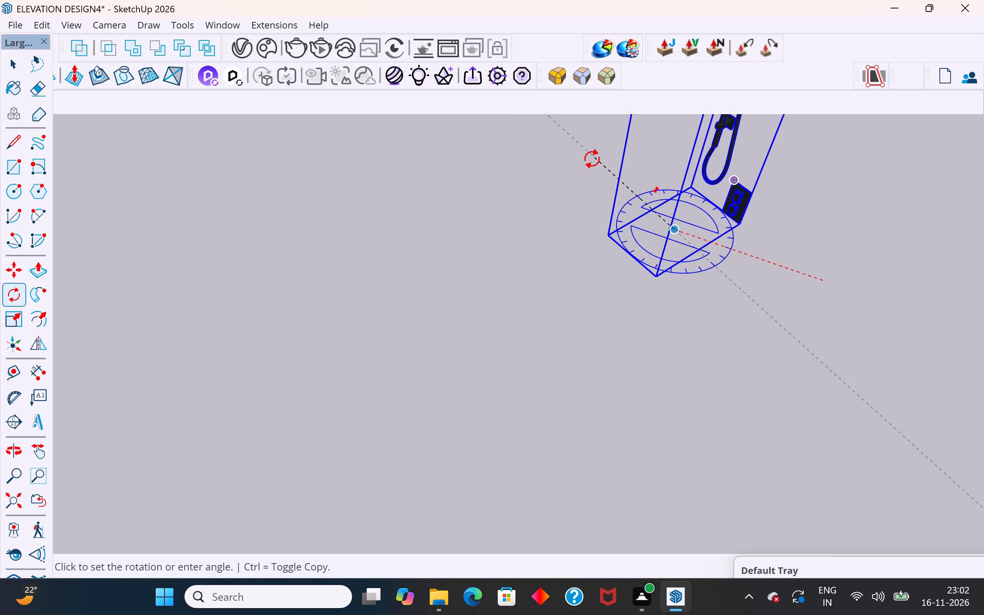
left_click(592, 158)
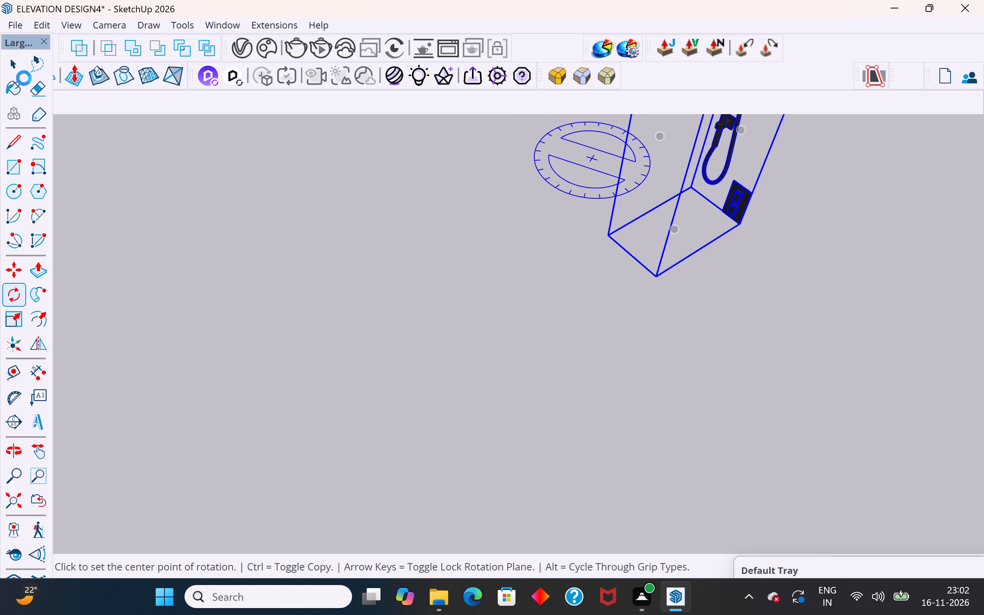
scroll(510, 425, "down", 8)
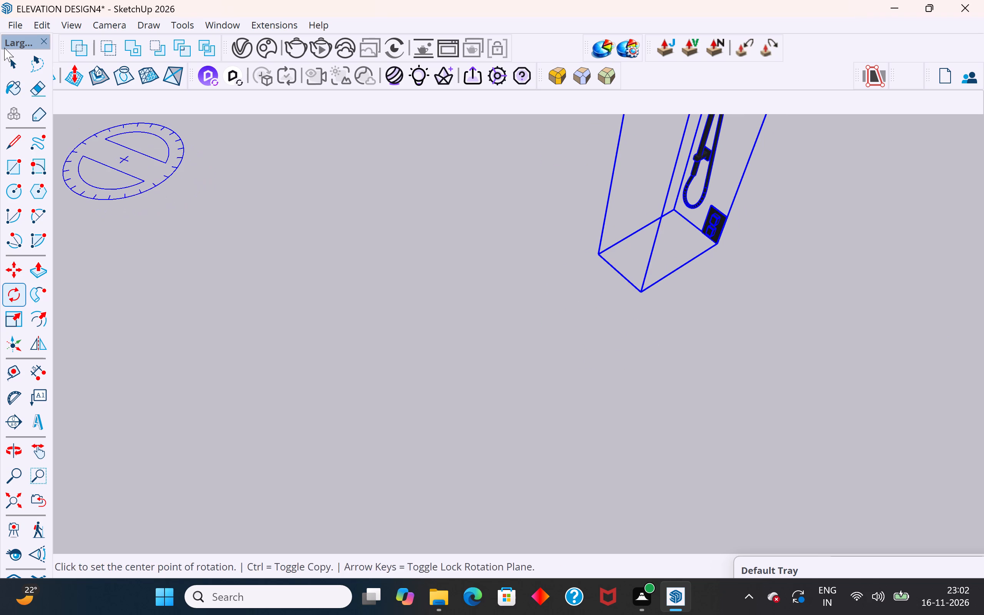
left_click(13, 57)
left_click(256, 310)
Move the rotated shower fixture by its base corner onto the rooftop room's floor, below the sliding window.
scroll(468, 375, "down", 11)
middle_click_drag(485, 318, 454, 202)
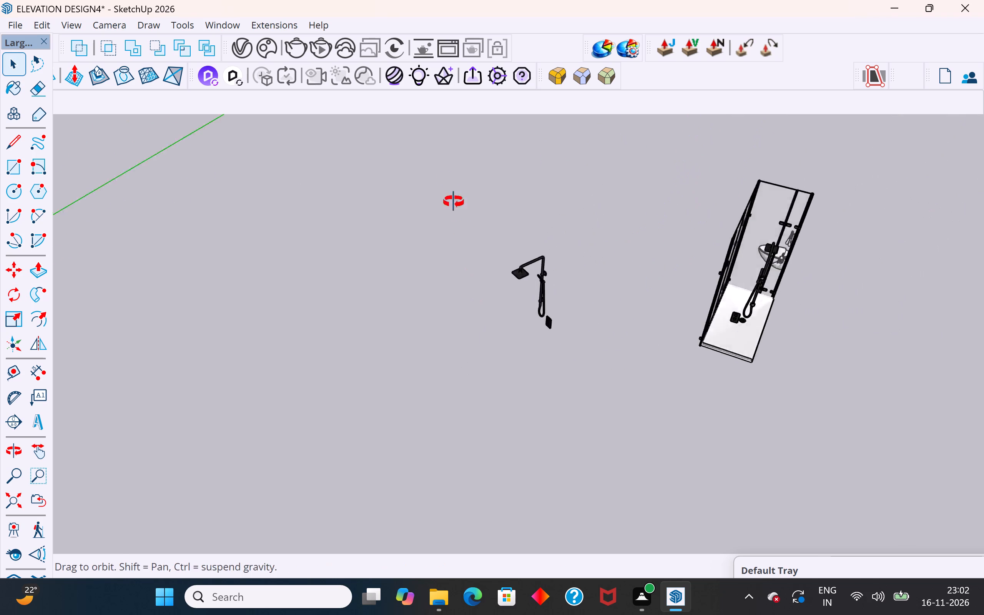
middle_click_drag(454, 202, 446, 175)
scroll(542, 326, "up", 5)
left_click(537, 276)
scroll(532, 301, "up", 4)
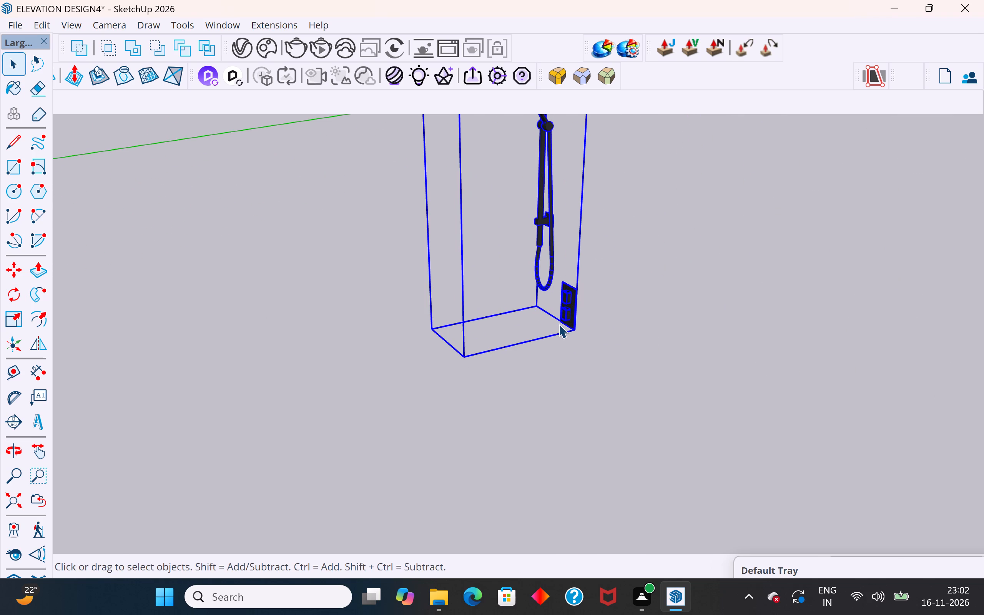
key("m")
left_click(576, 333)
scroll(832, 344, "down", 12)
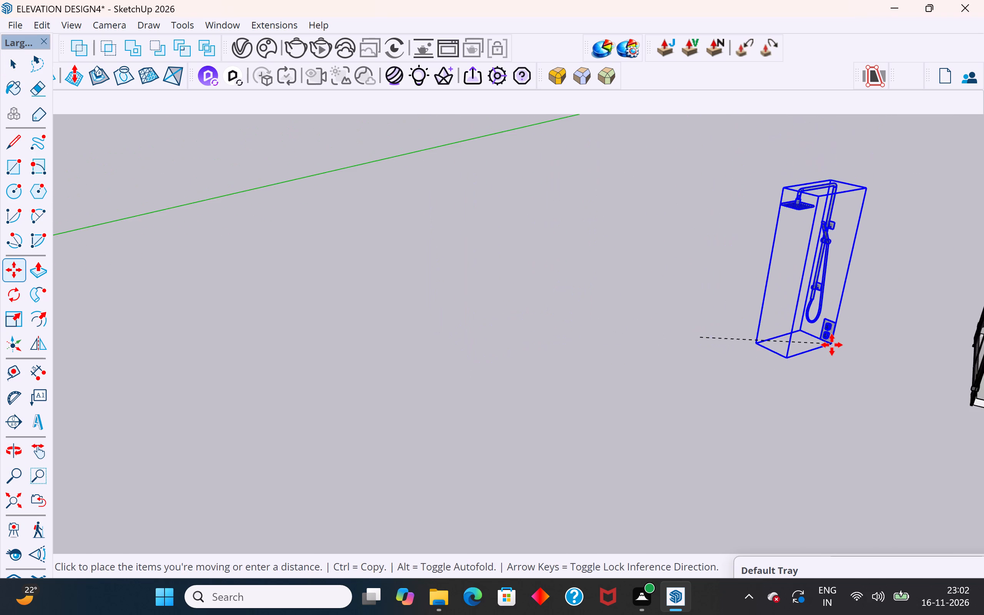
scroll(832, 345, "down", 17)
scroll(479, 420, "down", 6)
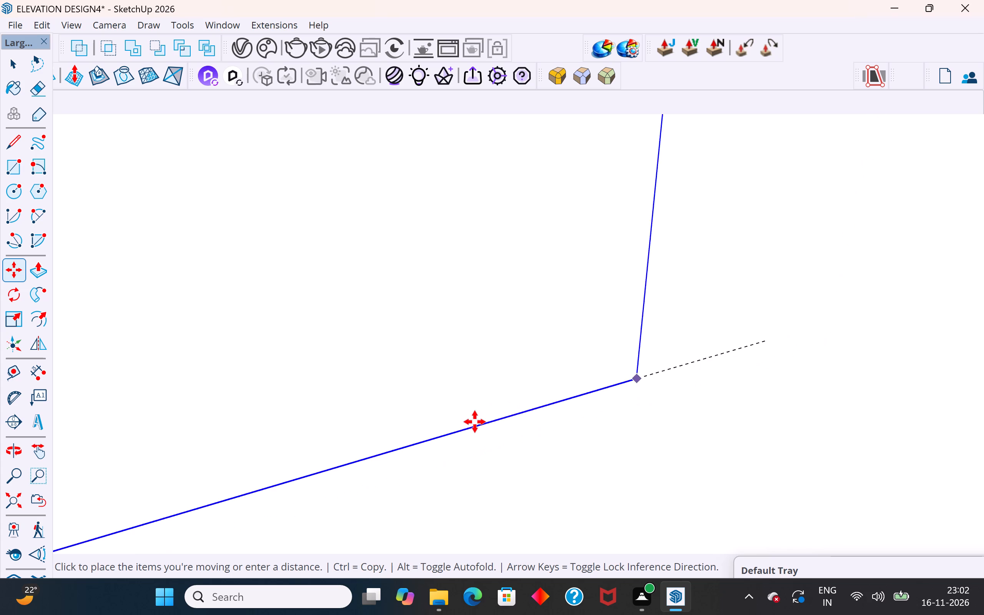
scroll(475, 422, "down", 20)
scroll(475, 422, "down", 20)
scroll(475, 422, "down", 2)
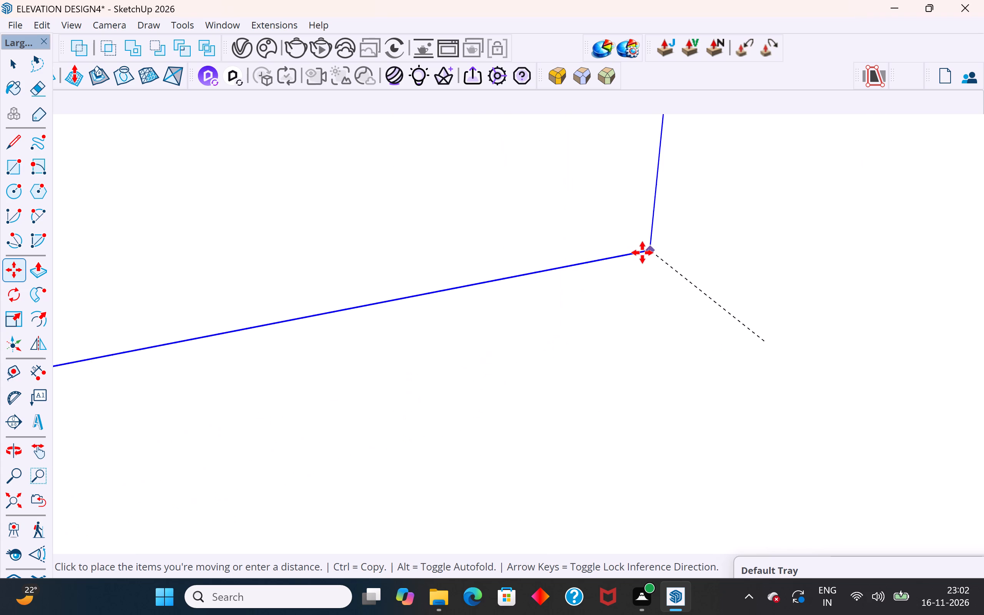
scroll(642, 253, "down", 20)
scroll(642, 253, "down", 20)
scroll(642, 253, "down", 1)
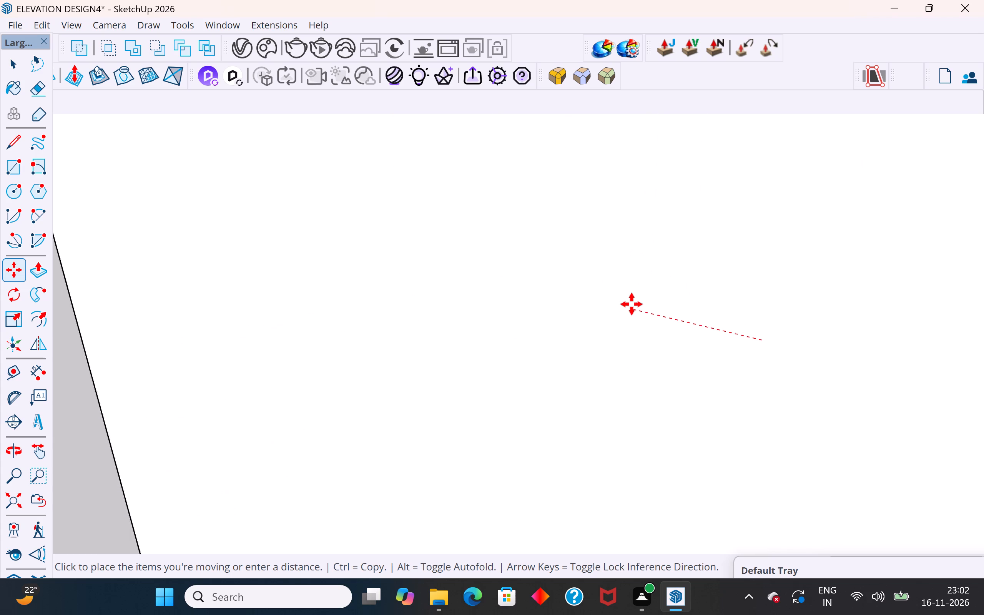
scroll(632, 304, "down", 20)
scroll(632, 304, "down", 20)
scroll(632, 304, "down", 1)
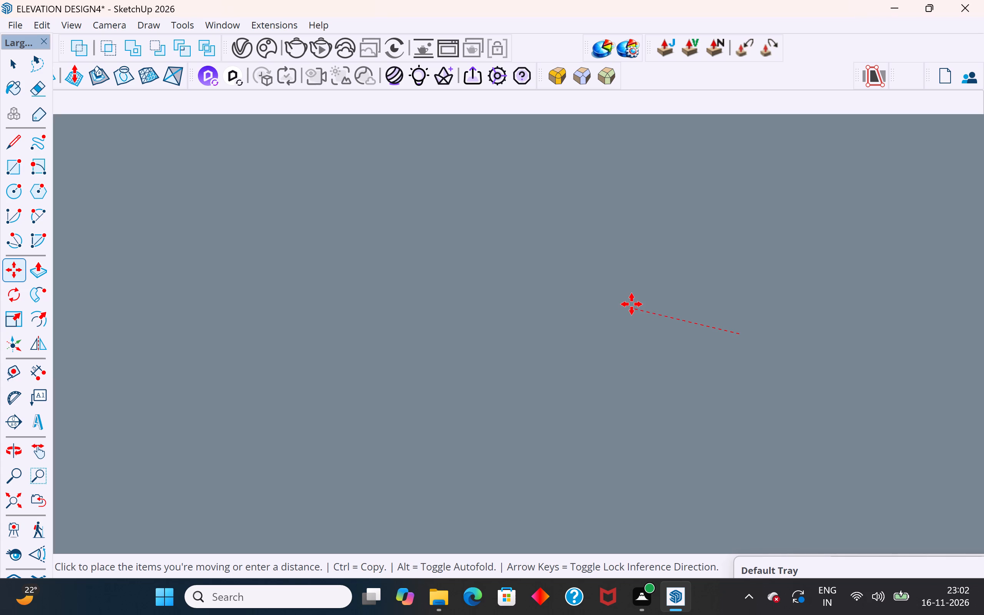
scroll(632, 304, "down", 3)
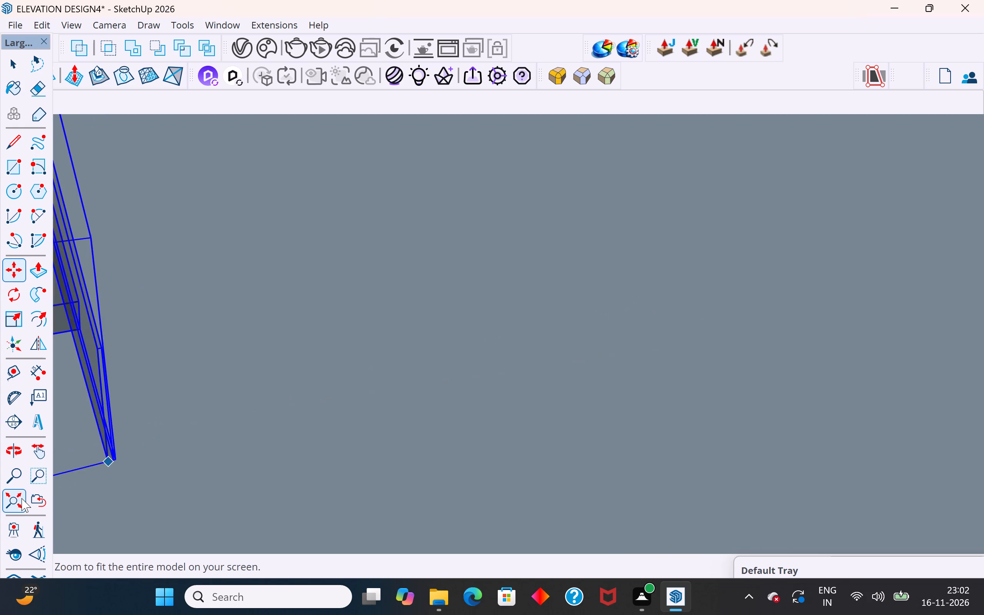
left_click(22, 498)
middle_click_drag(692, 234, 506, 238)
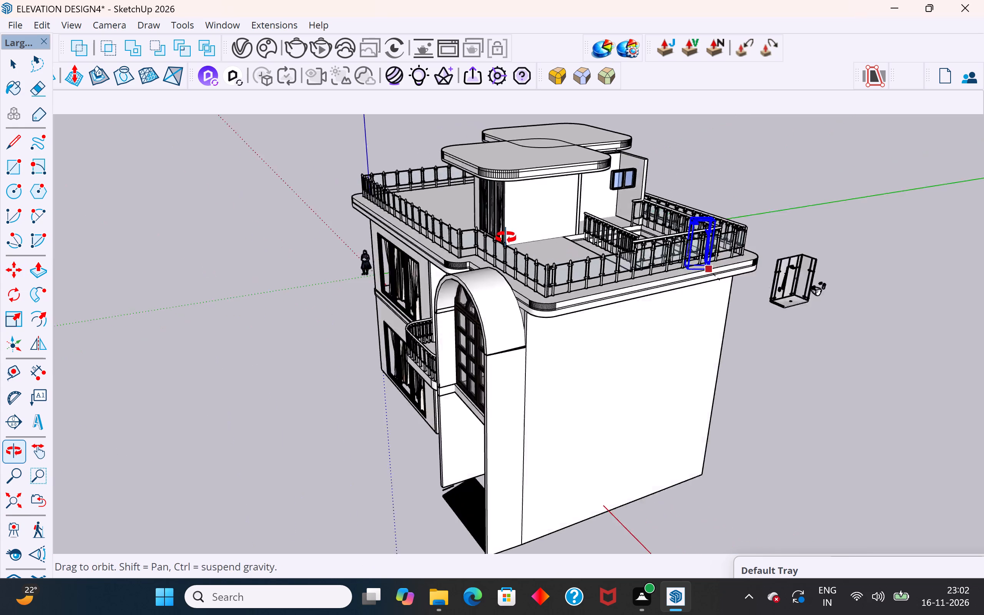
middle_click_drag(506, 238, 314, 273)
scroll(608, 276, "up", 20)
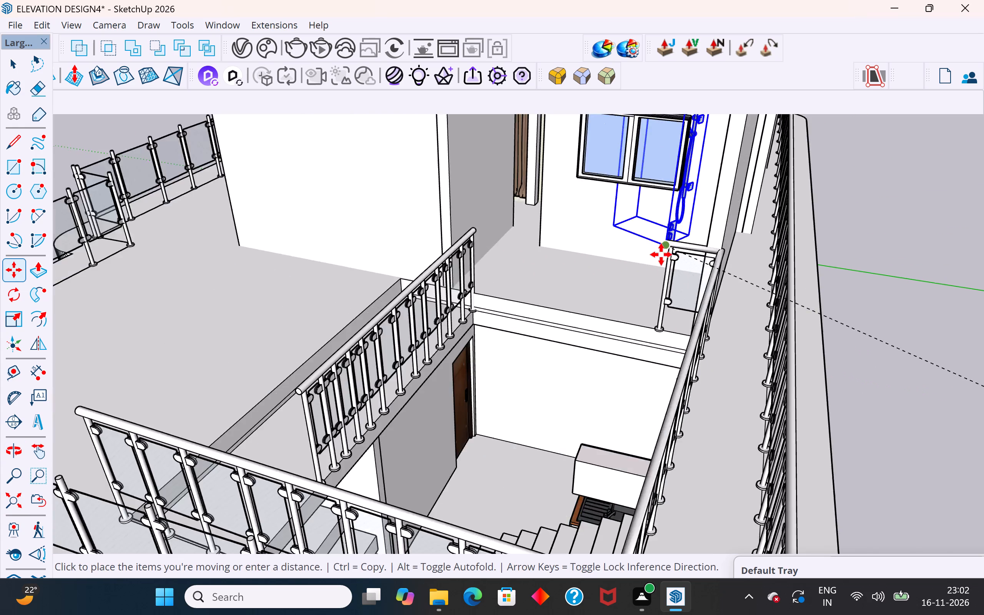
scroll(661, 254, "up", 6)
middle_click_drag(682, 254, 764, 275)
scroll(759, 278, "down", 5)
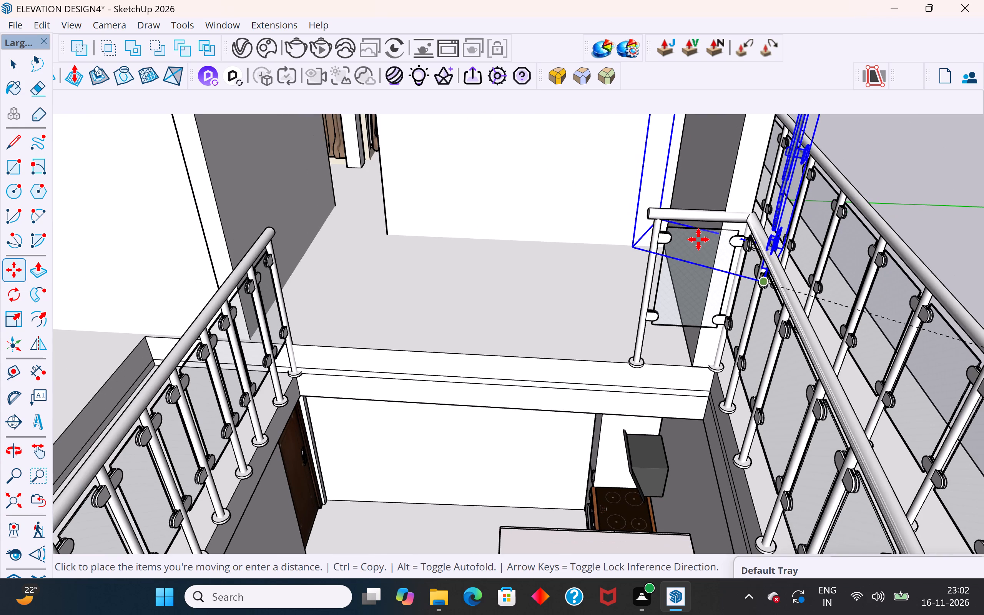
middle_click_drag(698, 239, 715, 243)
scroll(715, 243, "down", 4)
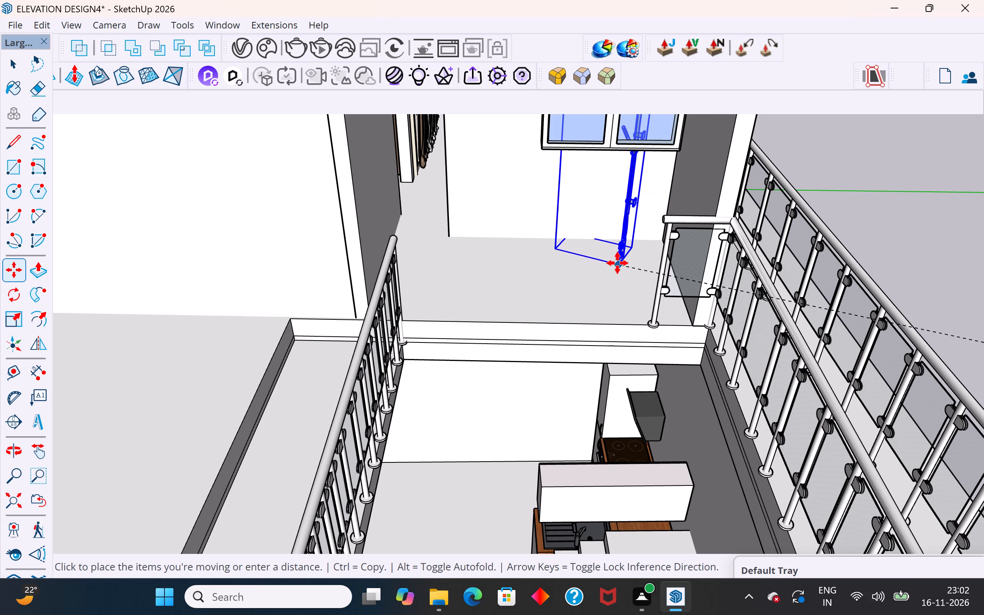
middle_click_drag(617, 263, 649, 168)
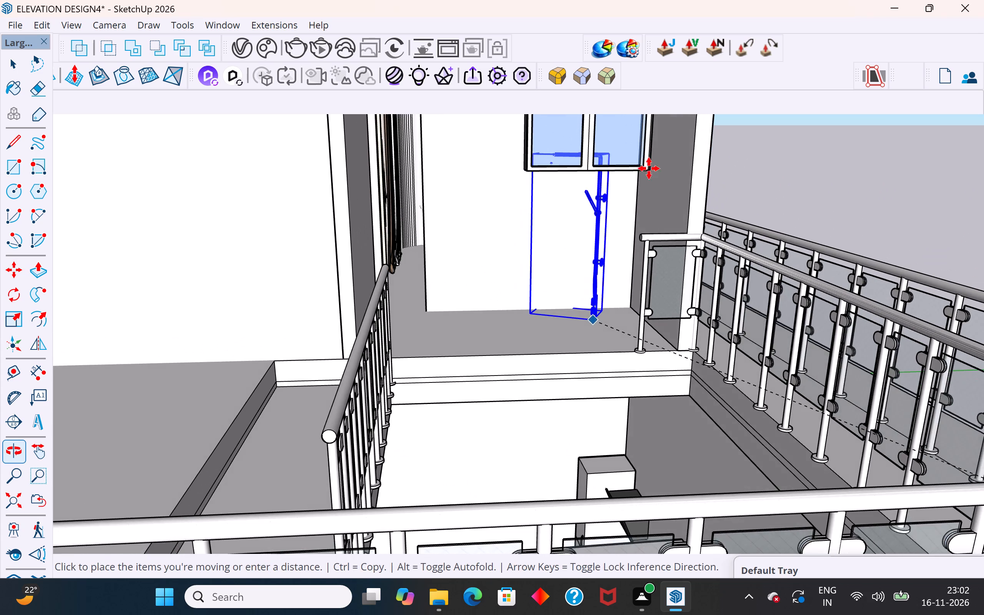
scroll(602, 259, "up", 10)
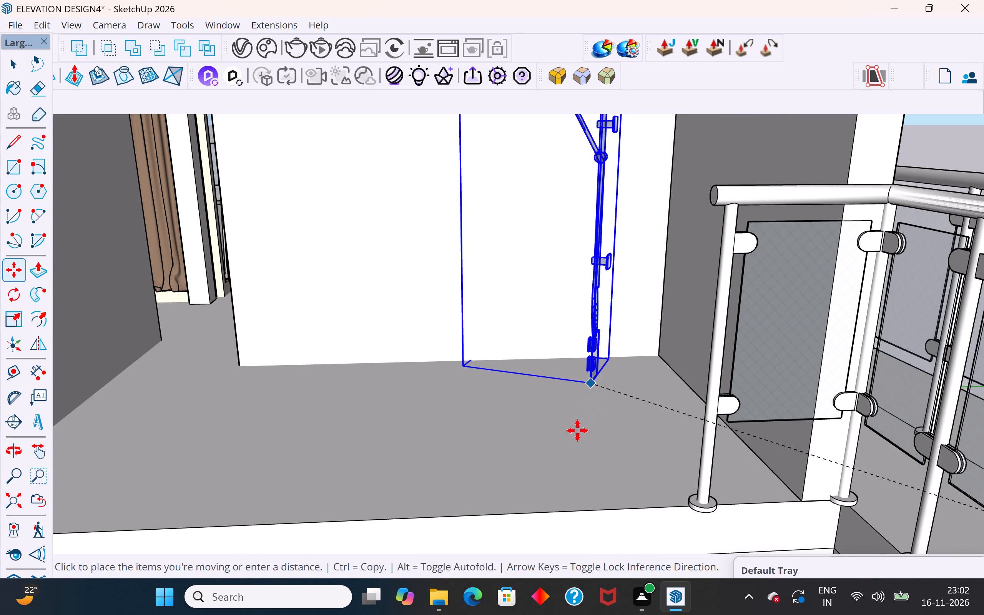
left_click(577, 431)
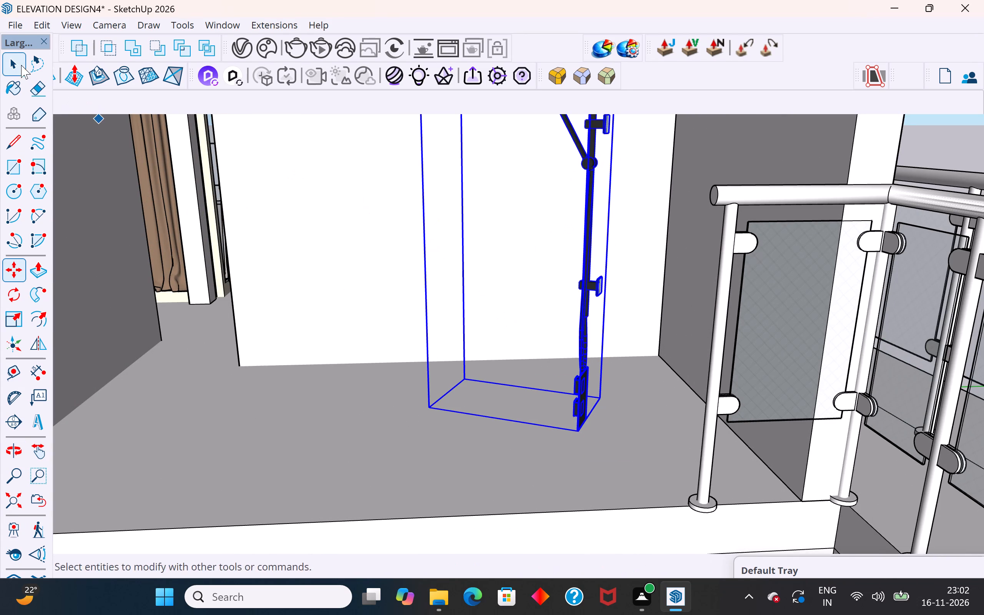
left_click(20, 64)
scroll(403, 231, "down", 10)
left_click(773, 184)
Rotate the shower fixture horizontally about its bottom corner to align it with the rooftop room's walls.
middle_click_drag(447, 274, 485, 321)
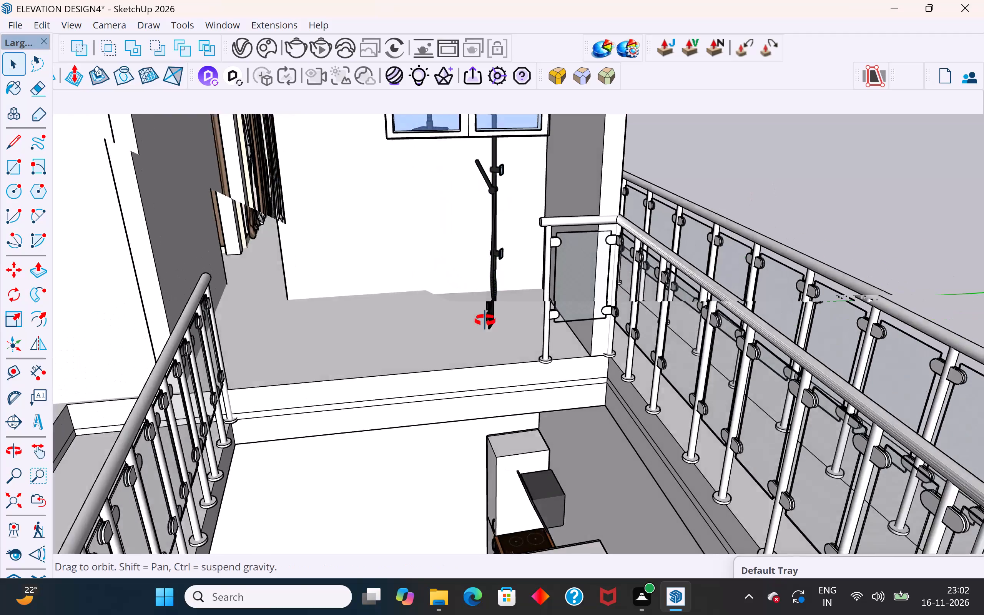
middle_click_drag(485, 321, 542, 347)
scroll(503, 322, "up", 8)
left_click(461, 295)
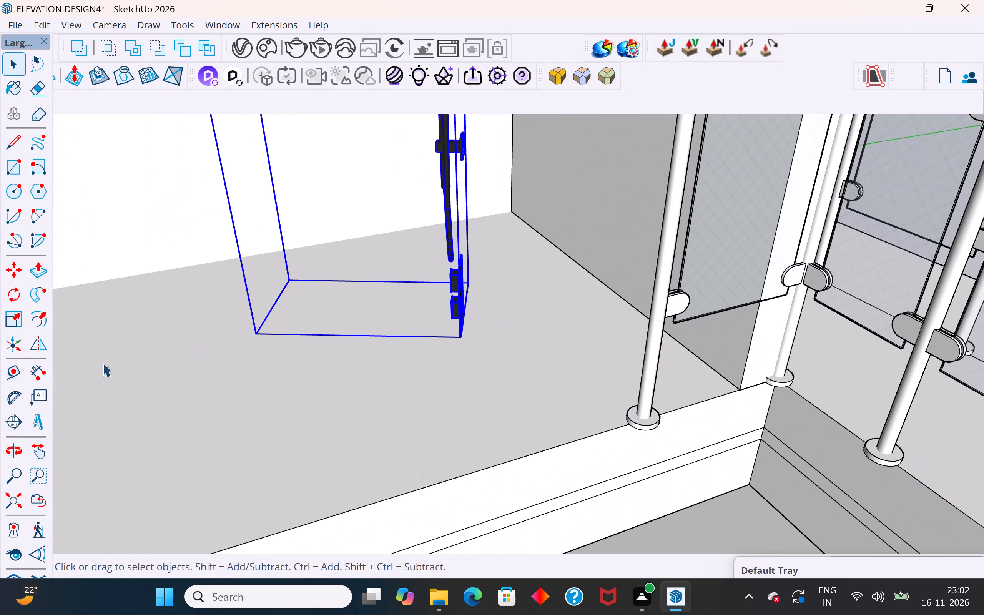
left_click(14, 297)
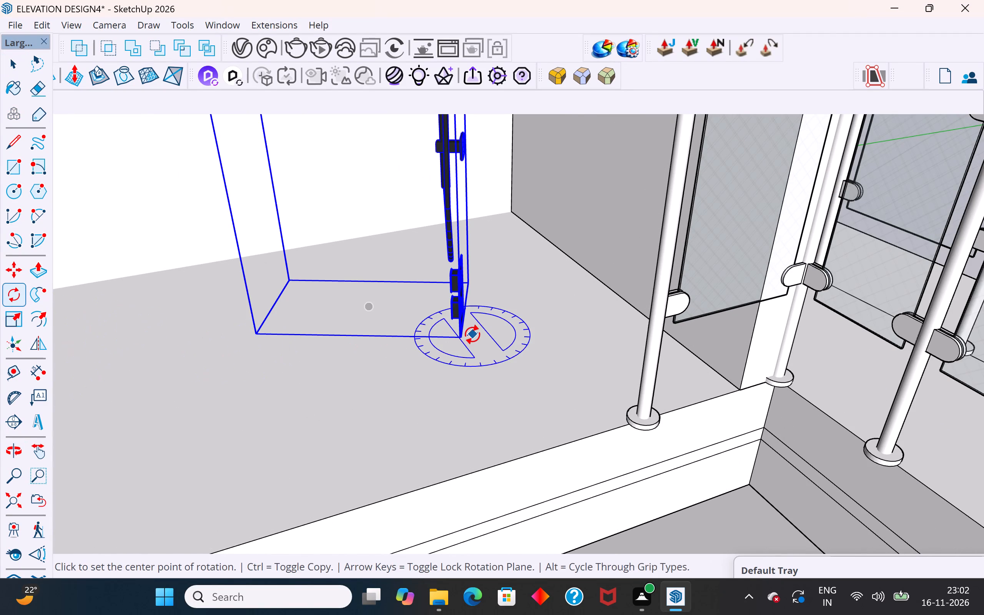
left_click(464, 334)
left_click(452, 397)
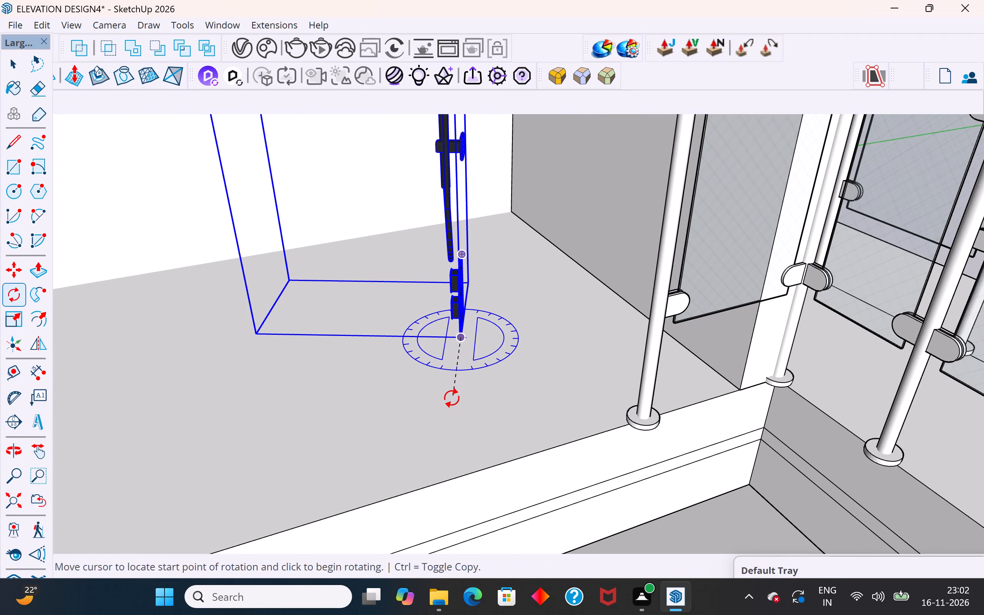
left_click(529, 414)
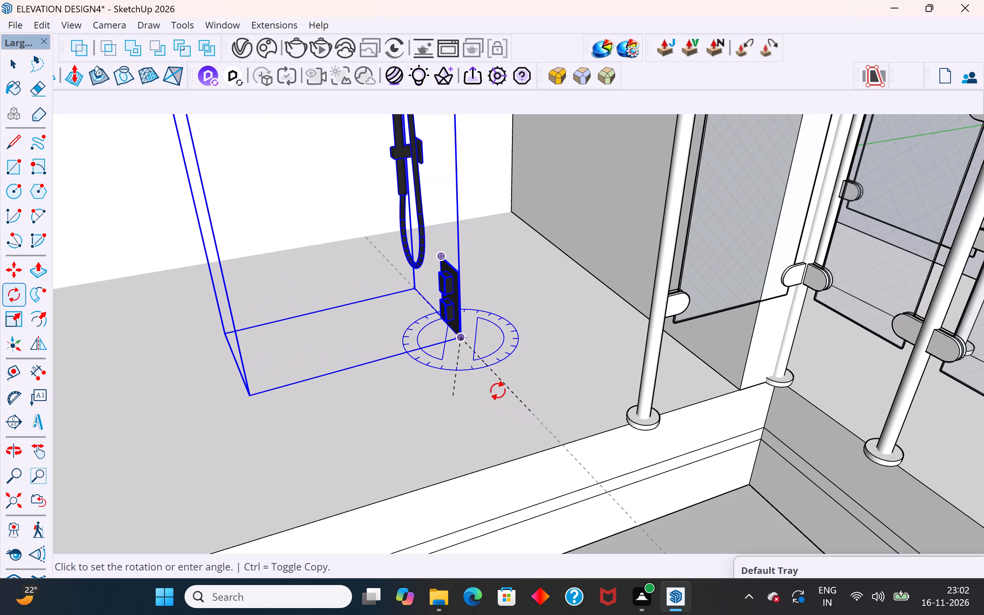
left_click(15, 68)
Move the shower fixture by its base corner against the rooftop room's side wall, beside the terrace railing.
scroll(520, 340, "down", 11)
middle_click_drag(512, 314, 515, 305)
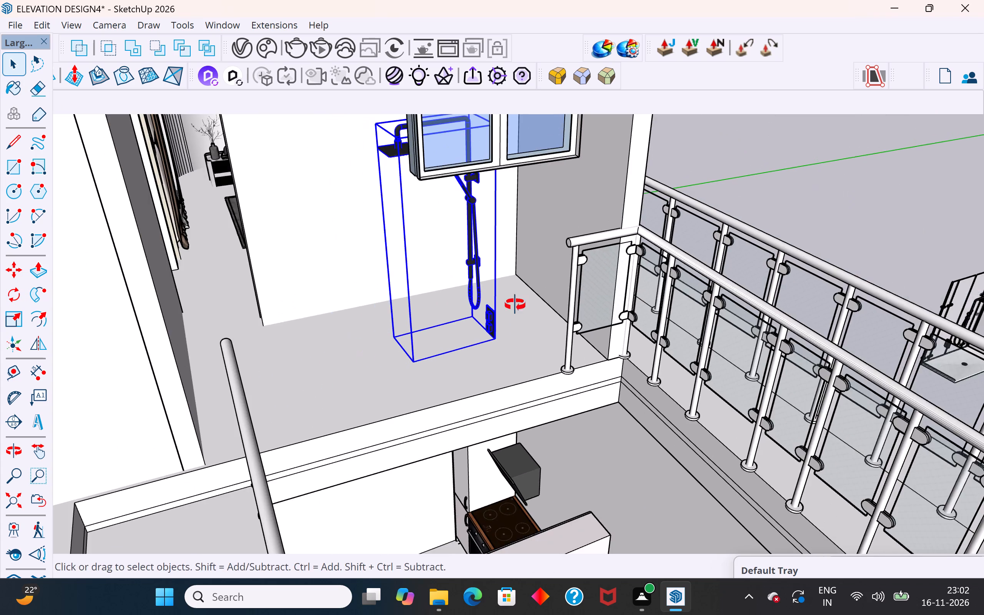
middle_click_drag(515, 305, 474, 215)
scroll(505, 367, "up", 8)
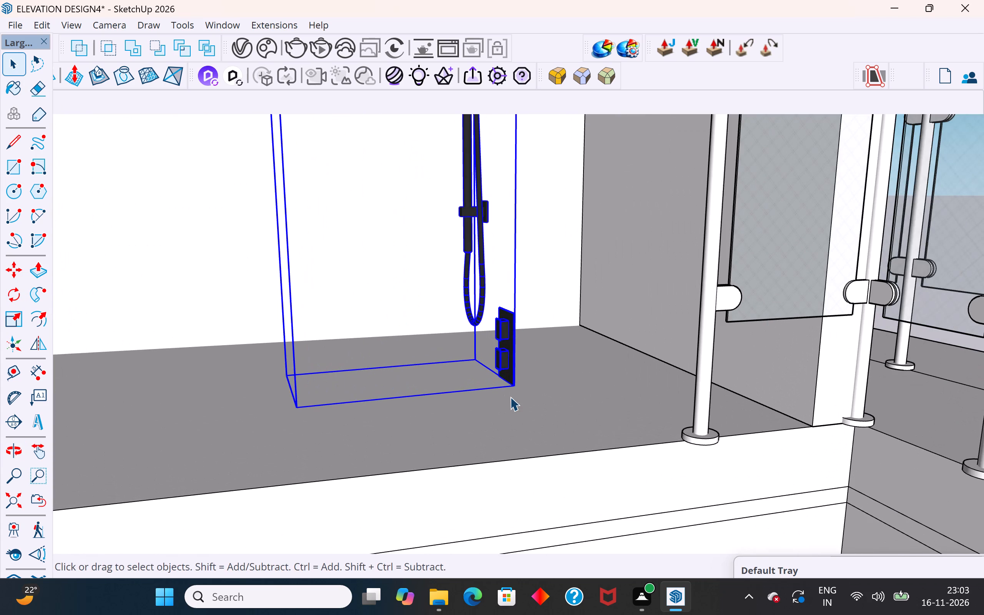
key("m")
left_click(518, 391)
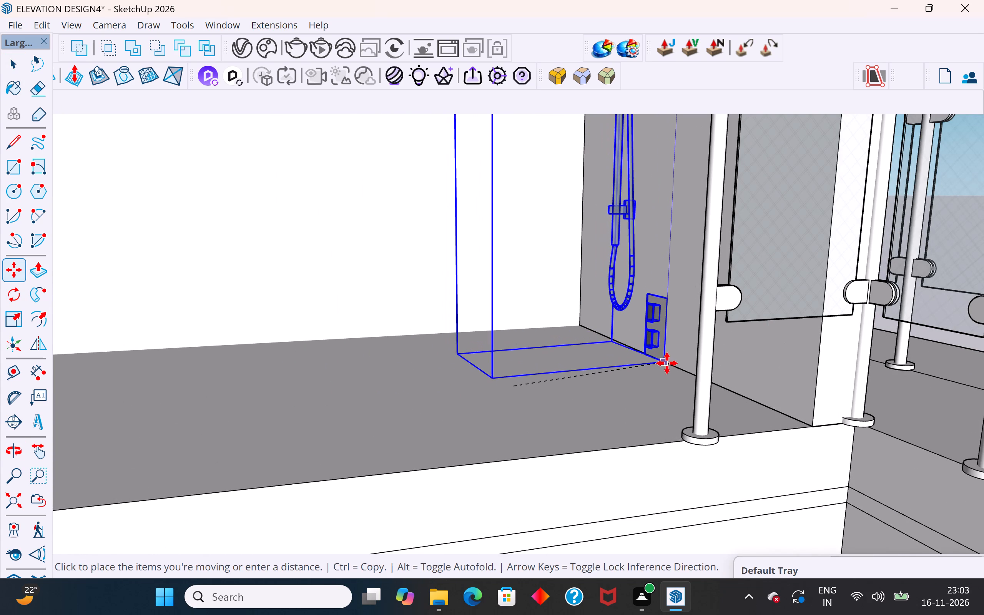
left_click(667, 361)
scroll(571, 358, "down", 6)
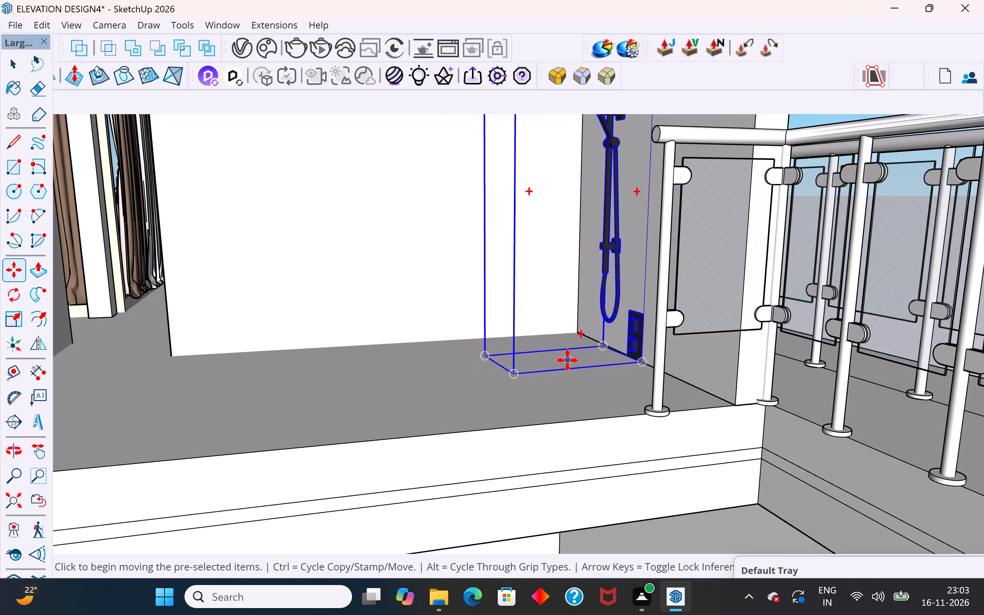
scroll(567, 360, "down", 8)
left_click(14, 62)
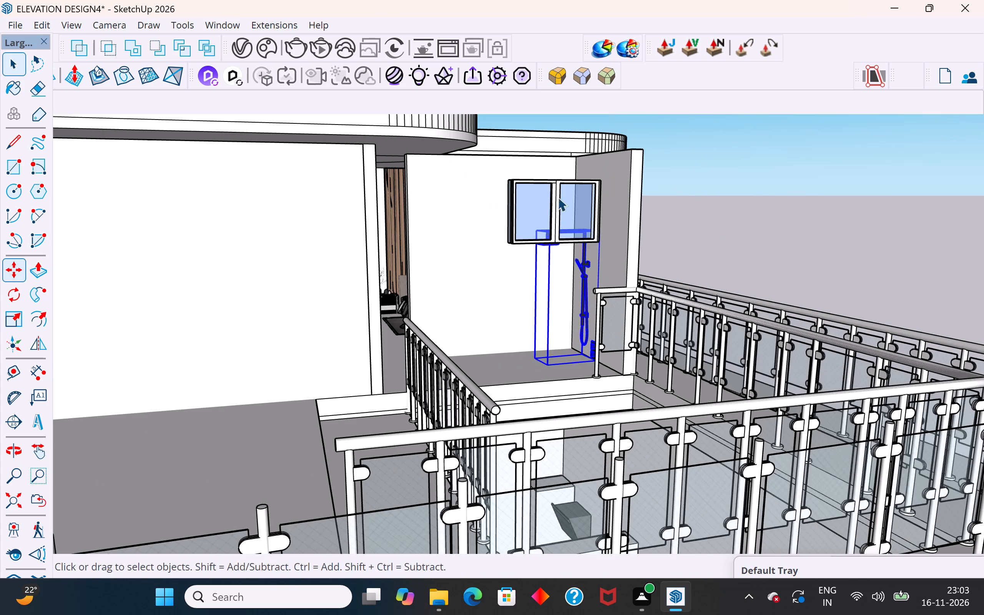
left_click(764, 166)
Examine the shower fixture's position relative to the side wall, the sliding window and the floor.
middle_click_drag(644, 301, 598, 365)
scroll(565, 276, "up", 4)
middle_click_drag(612, 224, 574, 191)
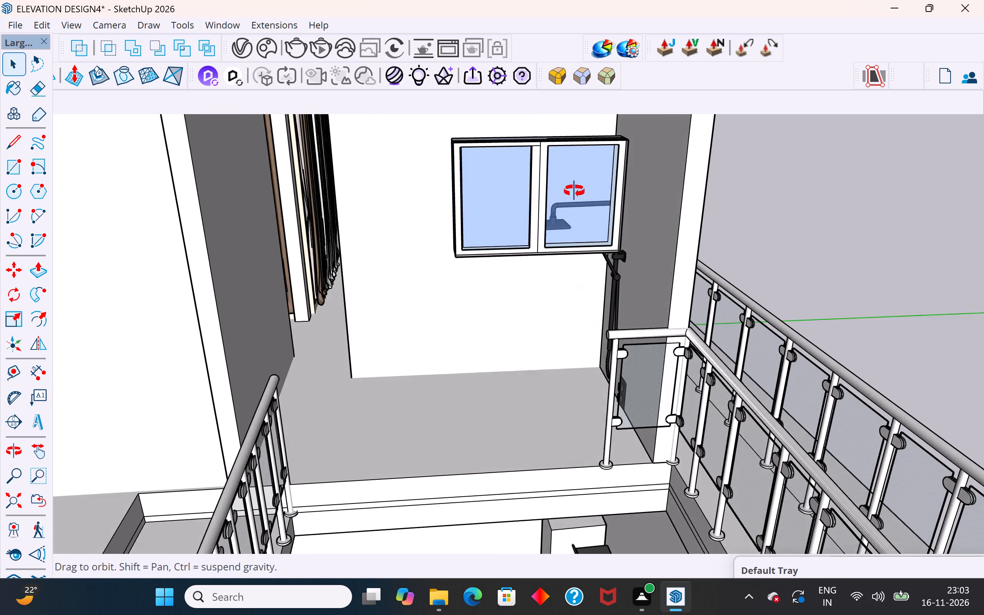
middle_click_drag(574, 191, 563, 166)
scroll(634, 335, "up", 4)
middle_click_drag(661, 292, 759, 295)
scroll(599, 371, "down", 4)
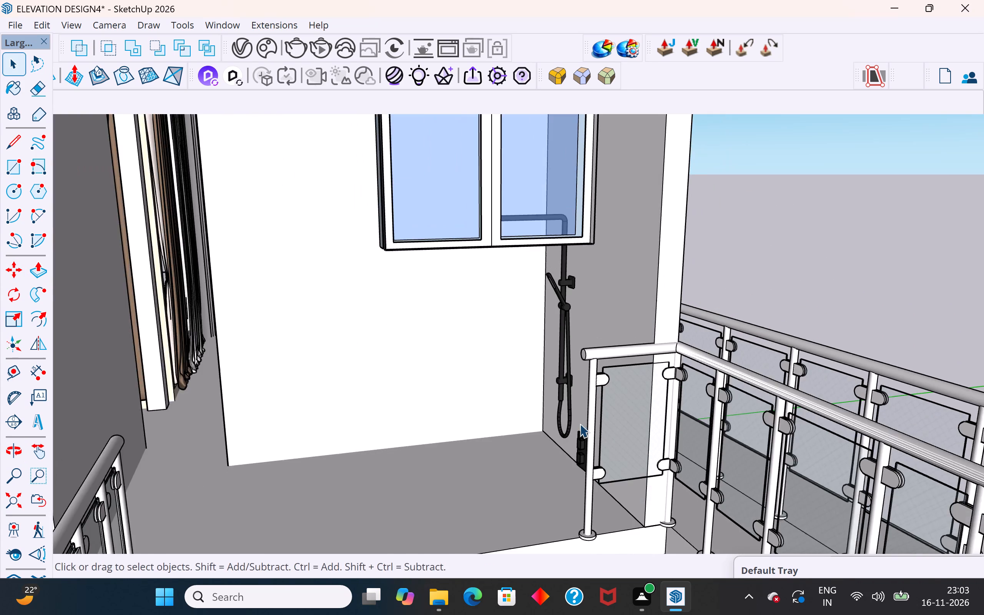
Raise the shower fixture vertically along the rooftop room's side wall so its base sits above the floor.
middle_click_drag(580, 424, 617, 367)
scroll(546, 435, "up", 8)
left_click(603, 523)
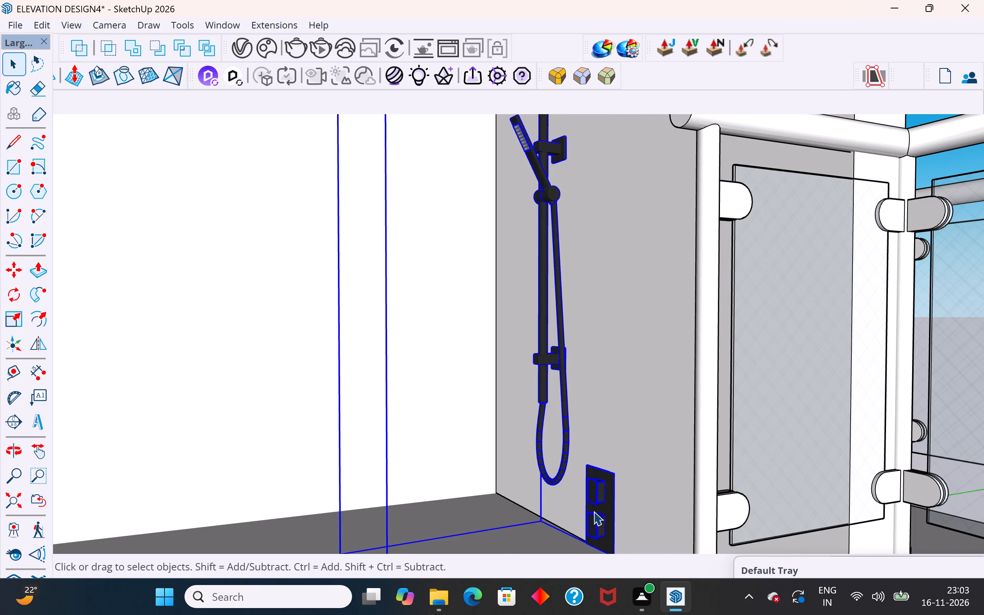
scroll(593, 510, "down", 6)
key("m")
left_click(605, 538)
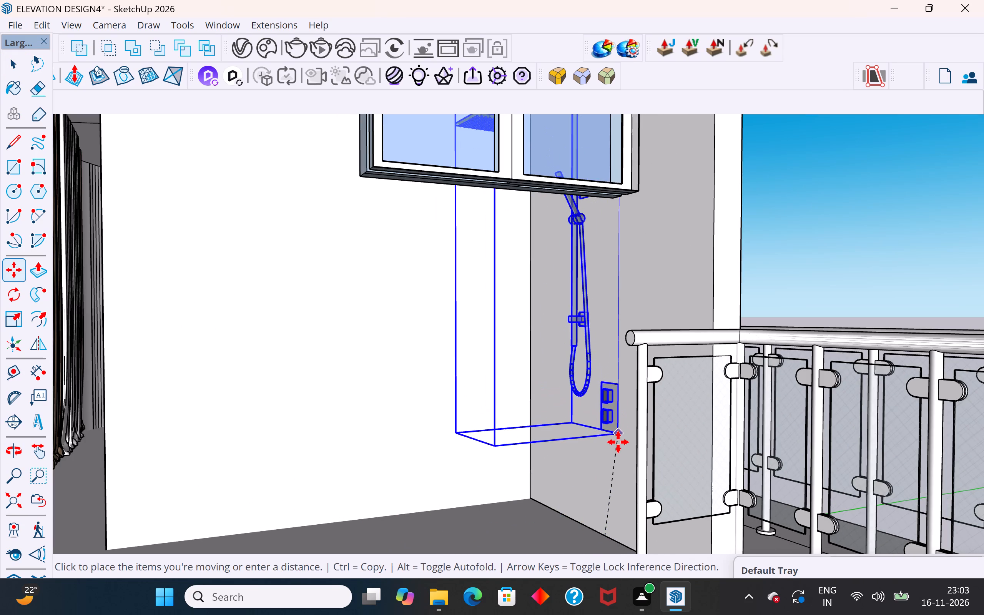
left_click(619, 452)
scroll(611, 449, "down", 6)
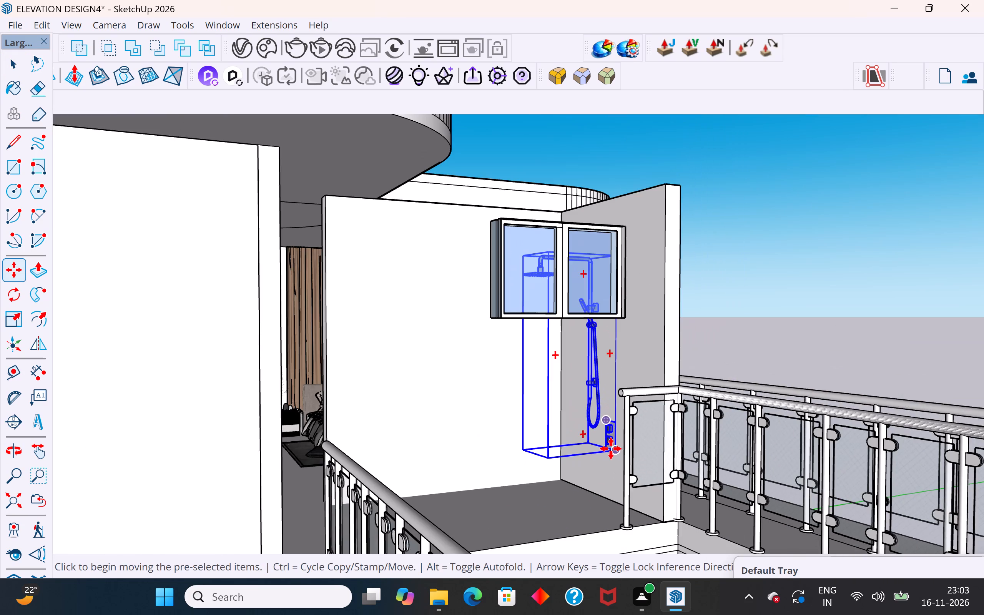
Examine the raised shower fixture against the side wall, the sliding window and the terrace railing.
middle_click_drag(611, 449, 467, 605)
scroll(587, 352, "down", 2)
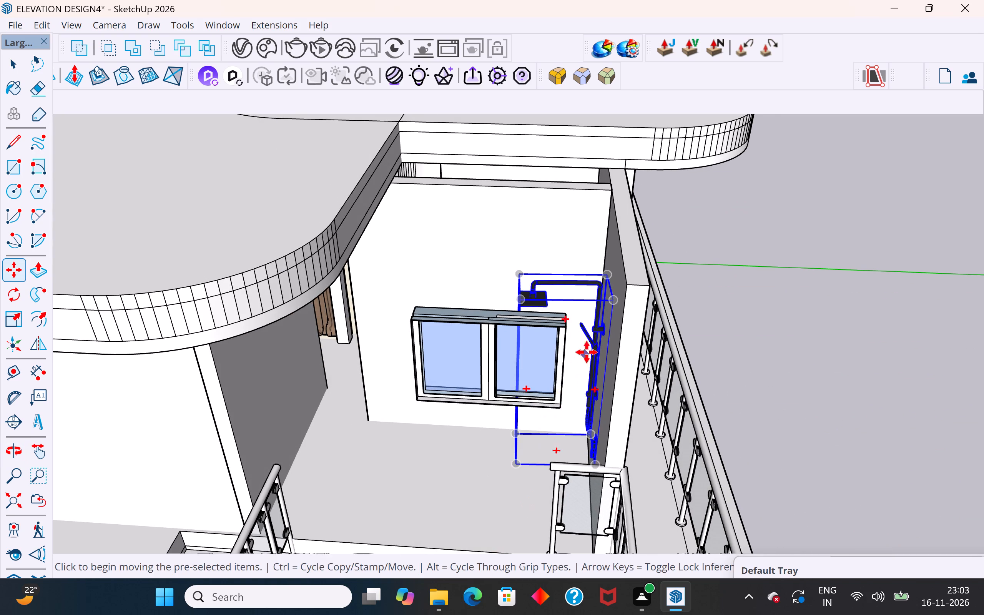
scroll(587, 352, "down", 2)
middle_click_drag(588, 352, 661, 321)
scroll(638, 392, "up", 4)
middle_click_drag(658, 365, 702, 323)
scroll(716, 298, "up", 1)
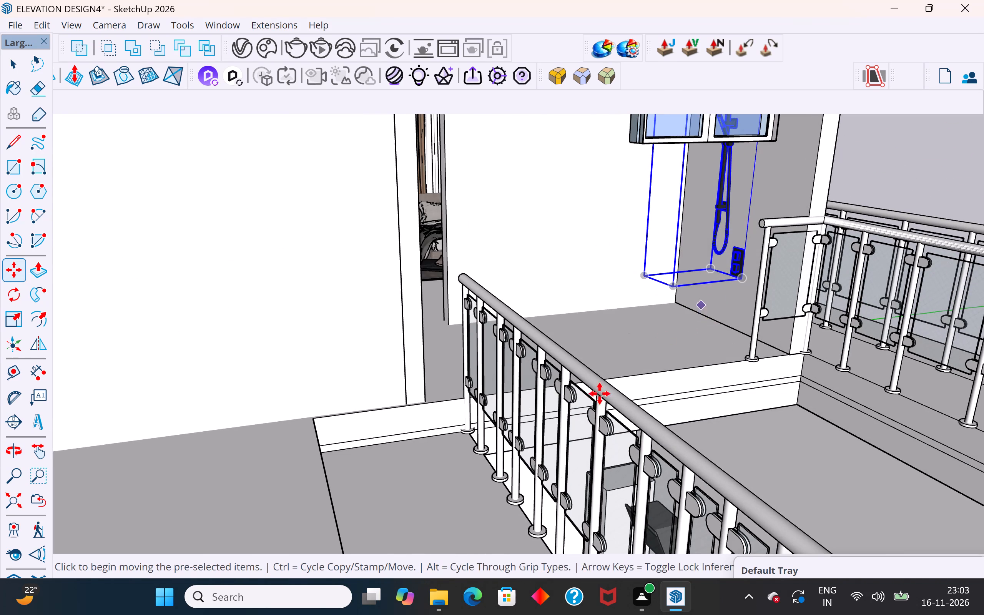
scroll(497, 378, "down", 4)
scroll(473, 420, "down", 4)
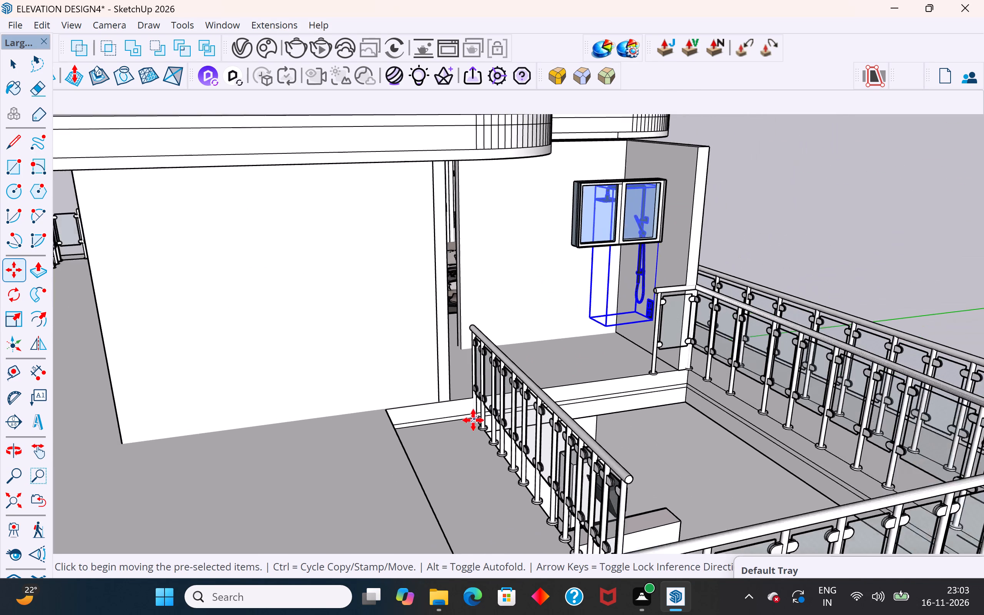
left_click(13, 70)
left_click(819, 186)
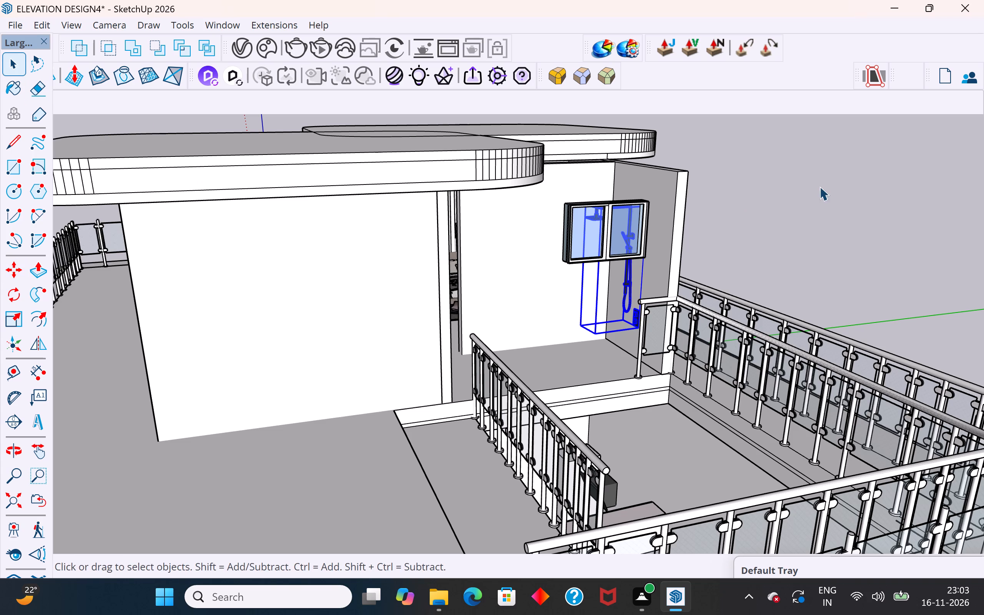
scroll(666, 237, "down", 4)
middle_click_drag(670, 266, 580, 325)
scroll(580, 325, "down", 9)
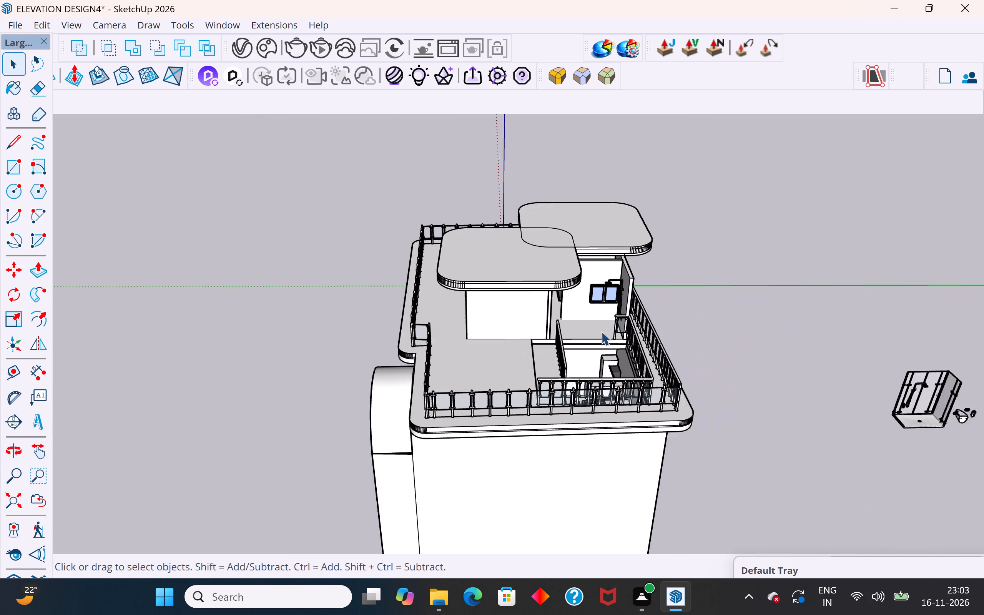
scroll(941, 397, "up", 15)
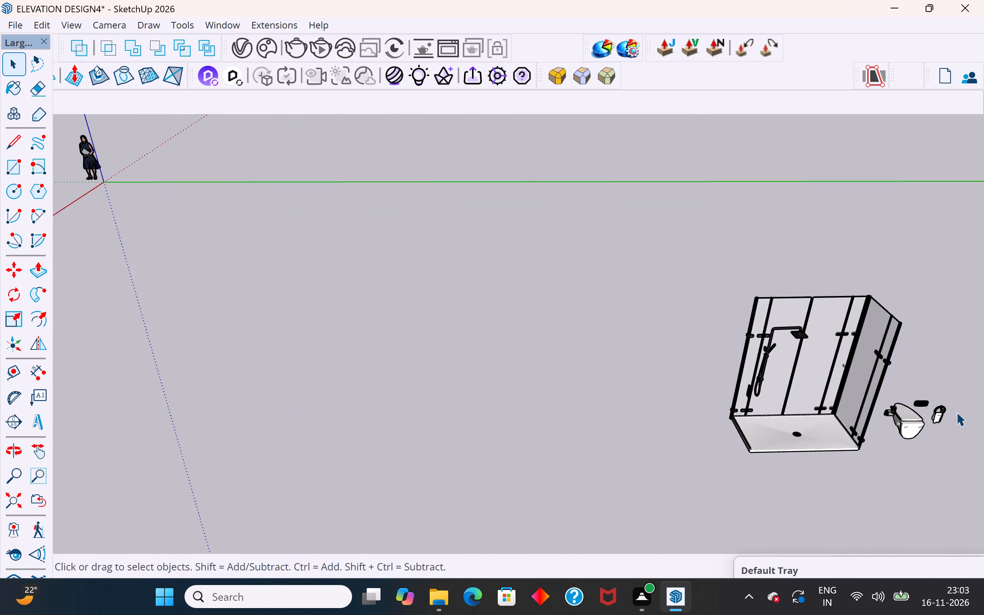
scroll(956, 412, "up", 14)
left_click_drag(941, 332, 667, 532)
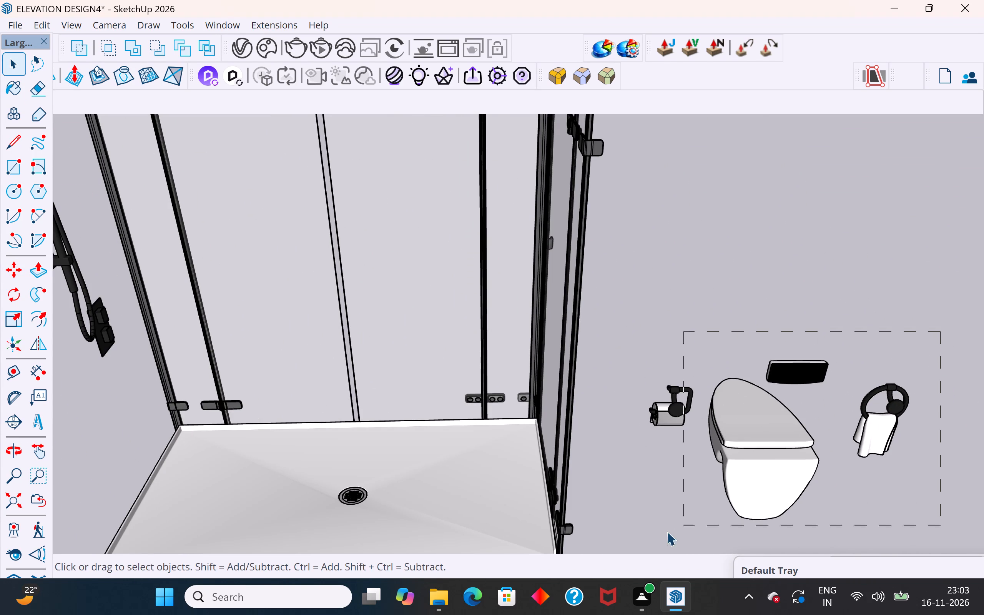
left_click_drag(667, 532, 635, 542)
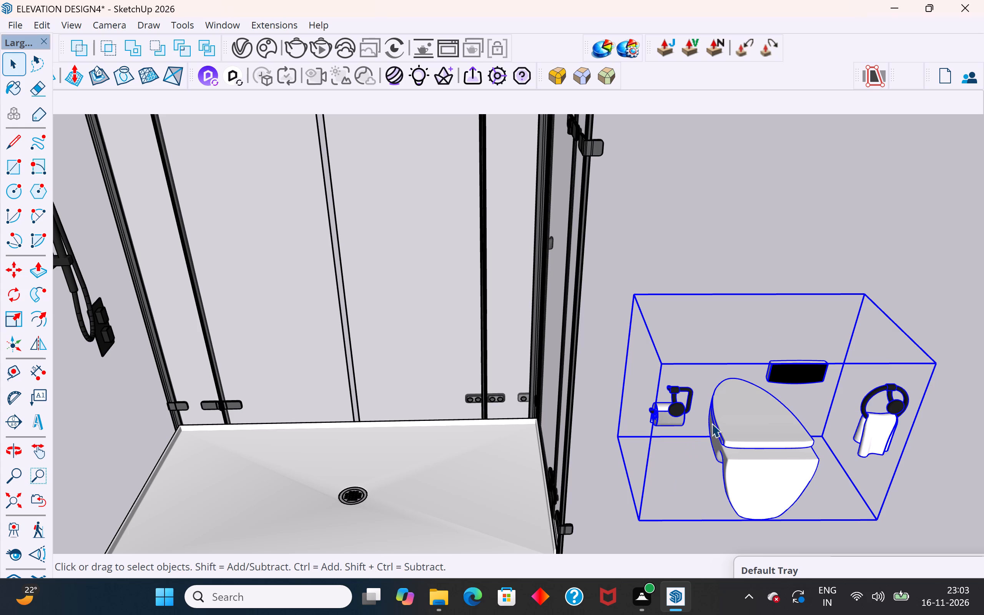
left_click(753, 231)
Push the open end face of the rooftop room's partition wall toward the shower's side wall, shortening the wall.
scroll(746, 231, "down", 15)
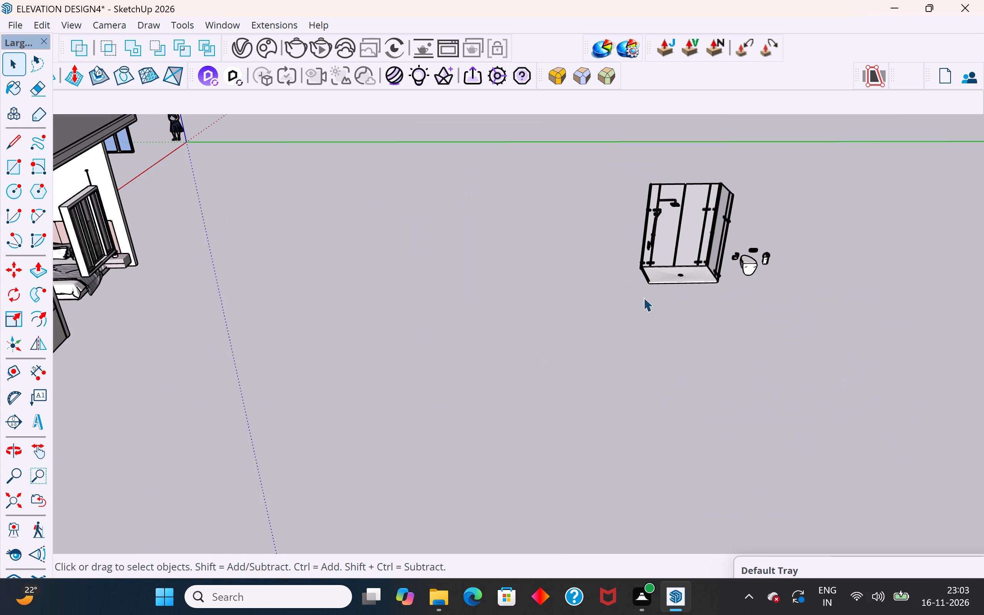
scroll(779, 334, "down", 11)
middle_click_drag(571, 281, 648, 311)
scroll(472, 194, "up", 10)
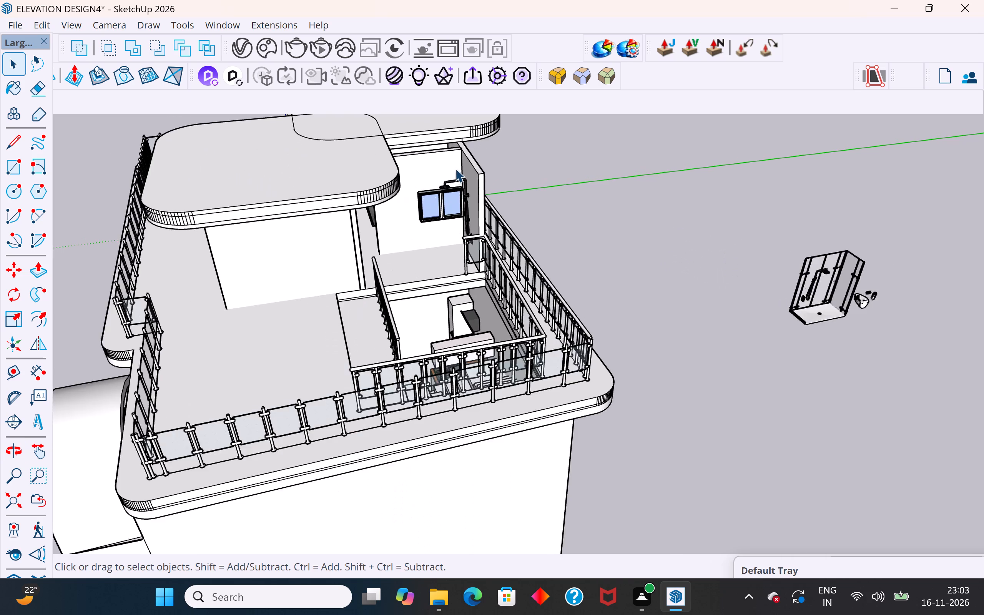
scroll(455, 168, "up", 2)
middle_click_drag(454, 153, 471, 70)
scroll(445, 207, "up", 9)
middle_click_drag(454, 264, 494, 260)
scroll(231, 327, "up", 3)
scroll(182, 368, "up", 4)
middle_click_drag(187, 369, 208, 349)
scroll(208, 349, "up", 7)
double_click(208, 349)
left_click(208, 338)
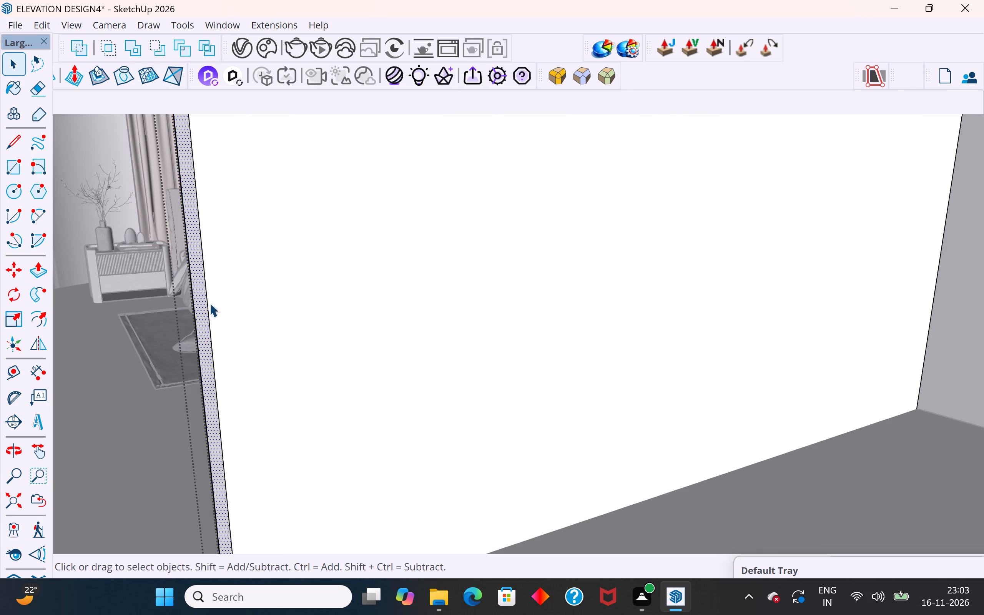
left_click(32, 266)
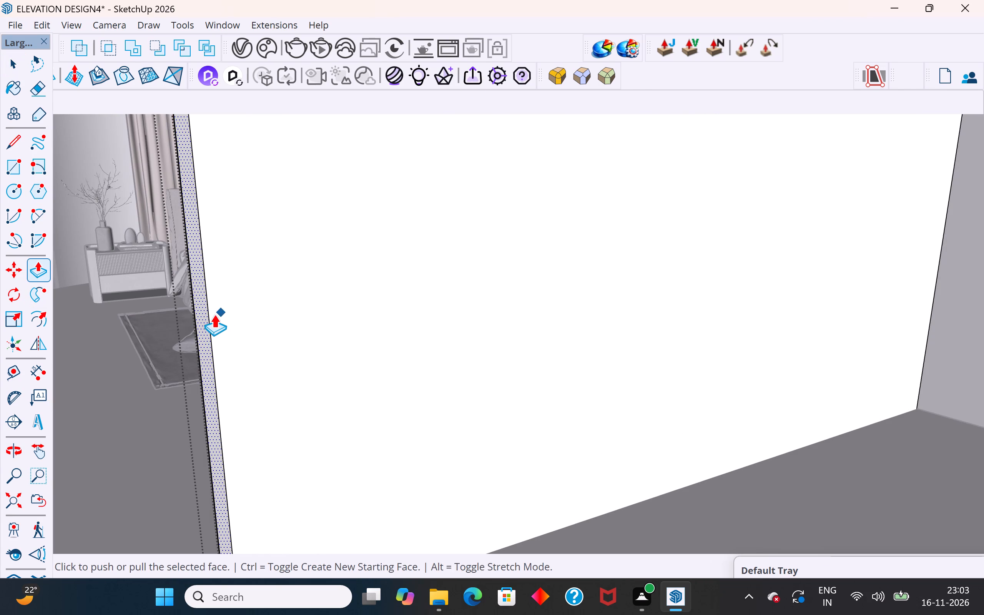
left_click(213, 315)
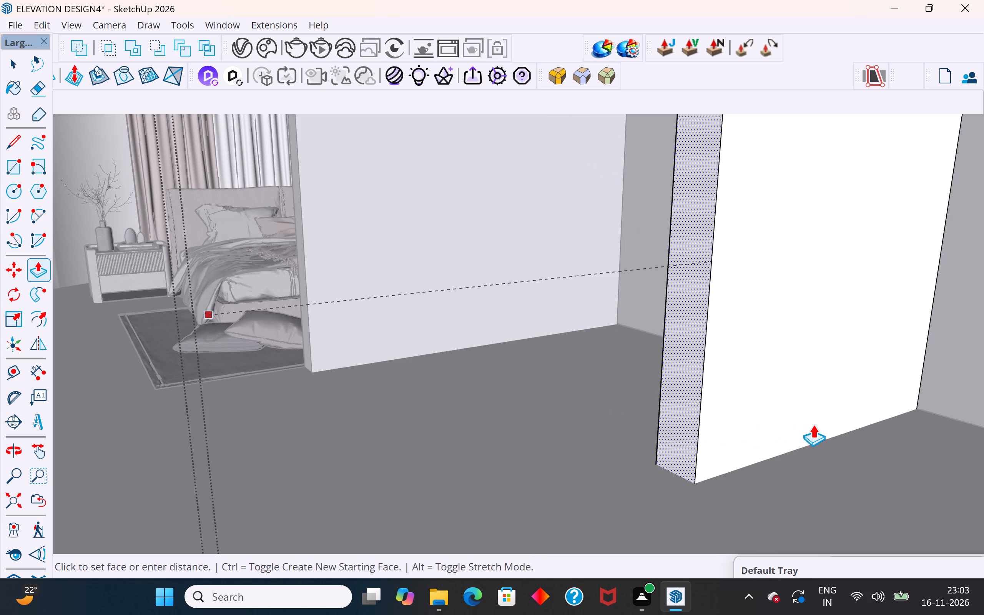
left_click(823, 436)
scroll(680, 392, "down", 4)
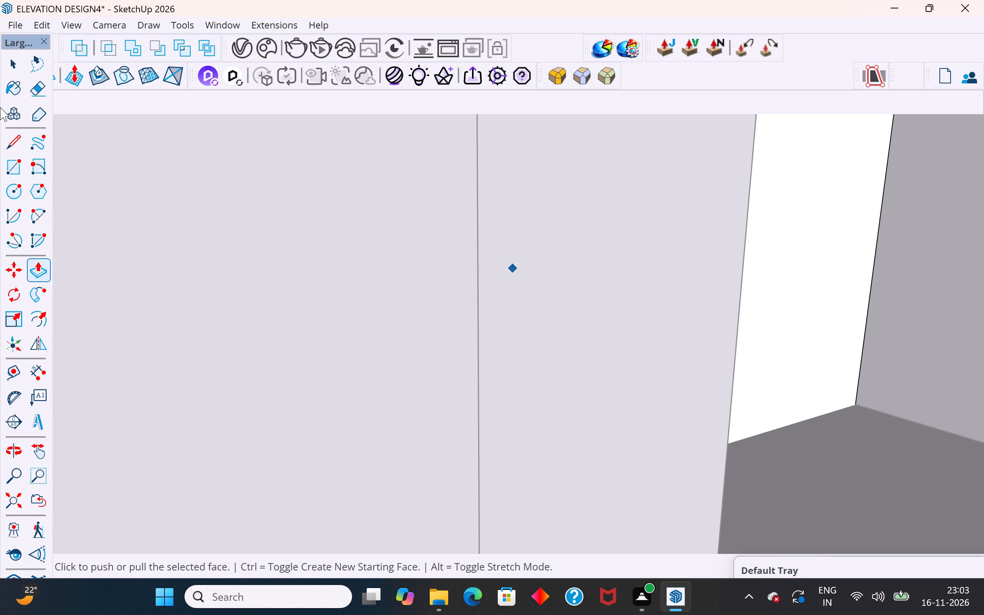
left_click(13, 66)
scroll(314, 389, "down", 20)
scroll(314, 389, "down", 5)
scroll(304, 378, "up", 1)
scroll(304, 378, "down", 6)
scroll(423, 324, "down", 9)
left_click(889, 207)
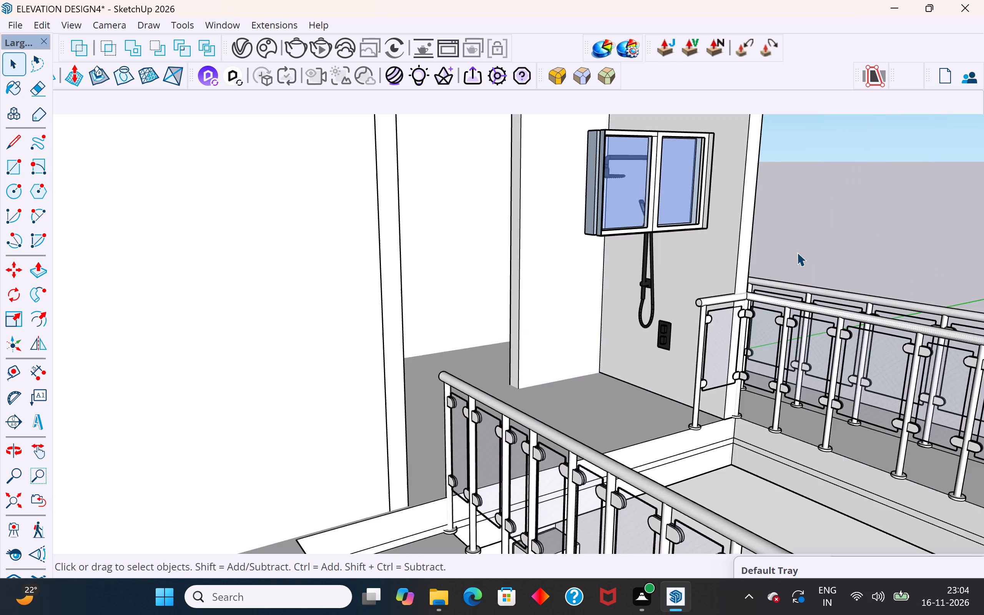
Move the shortened partition wall by its bottom corner along the green axis to the room's opposite side wall.
scroll(710, 301, "down", 4)
middle_click_drag(697, 308, 622, 347)
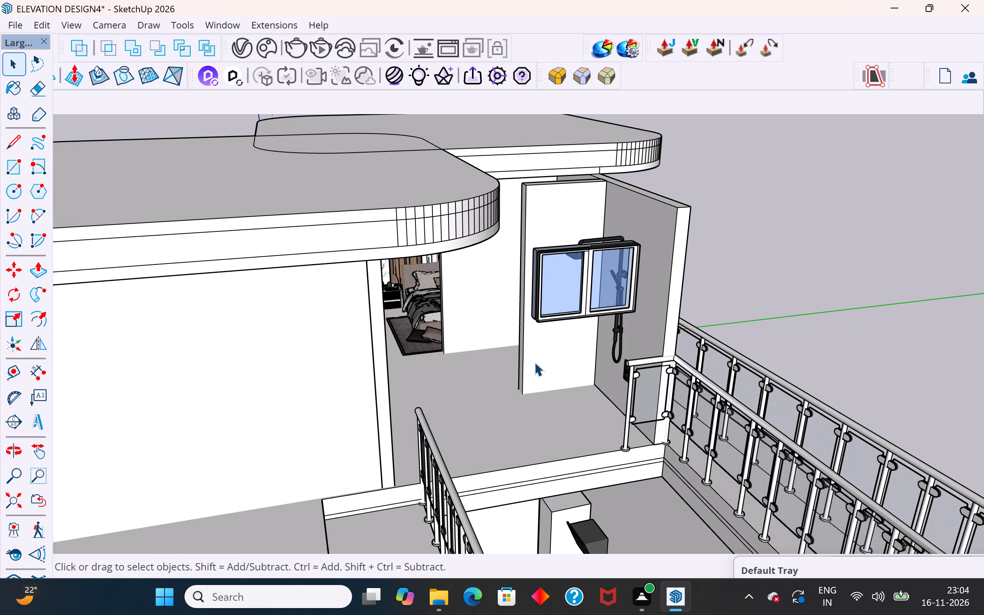
middle_click_drag(532, 367, 482, 342)
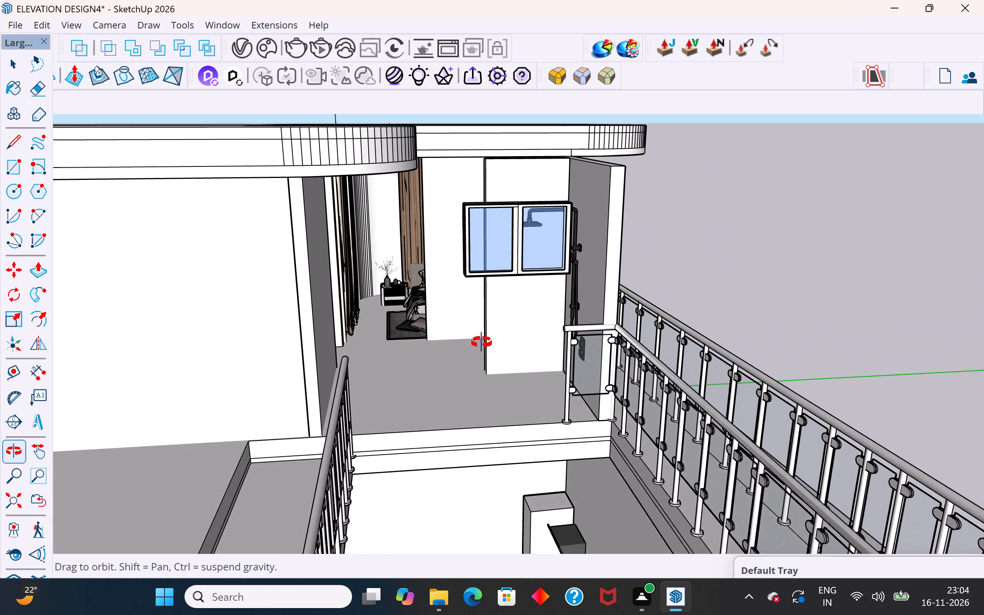
middle_click_drag(482, 342, 503, 342)
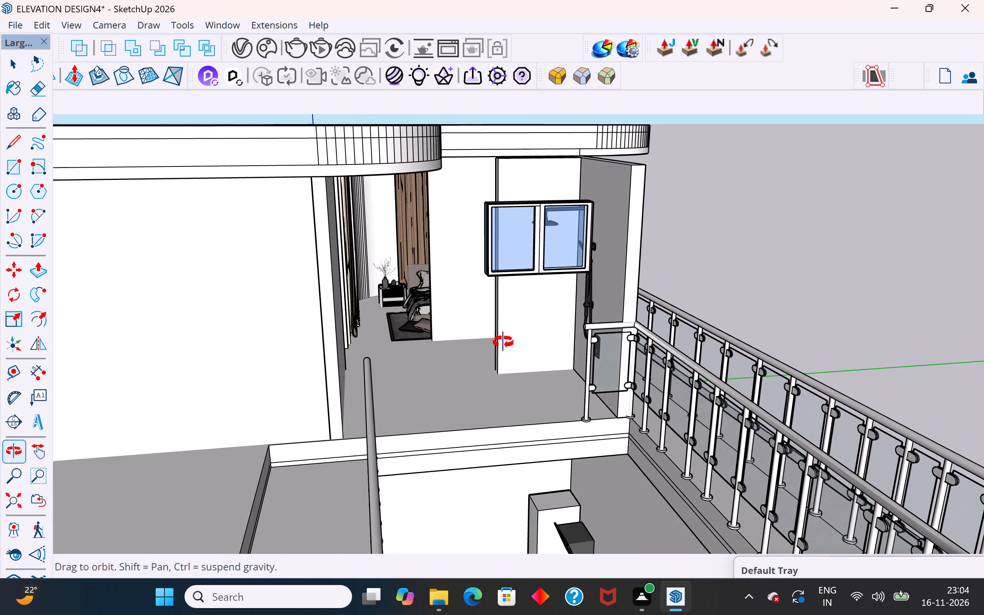
middle_click_drag(503, 342, 510, 326)
scroll(513, 324, "up", 4)
middle_click_drag(526, 326, 511, 337)
left_click(589, 322)
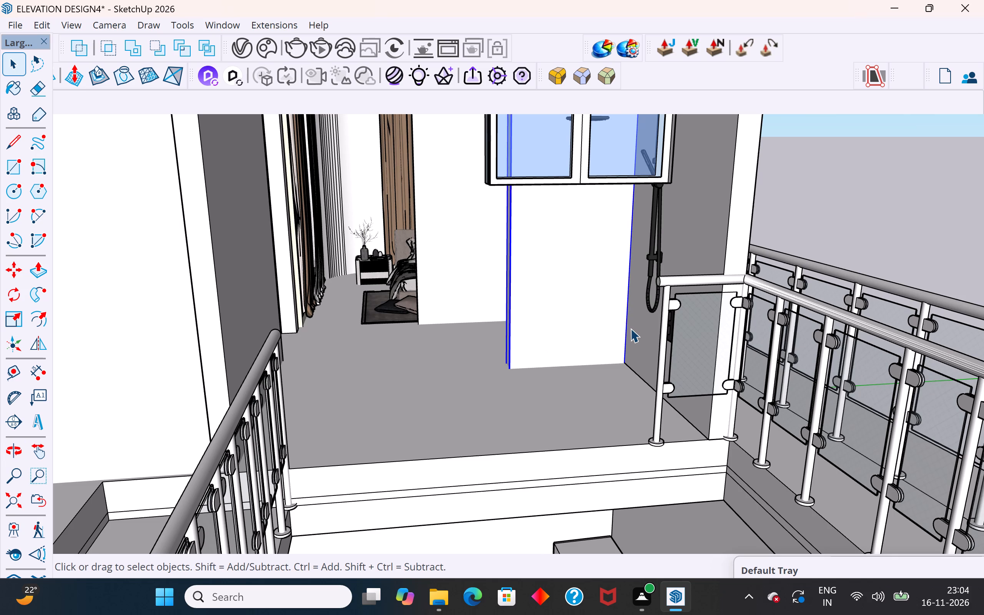
key("m")
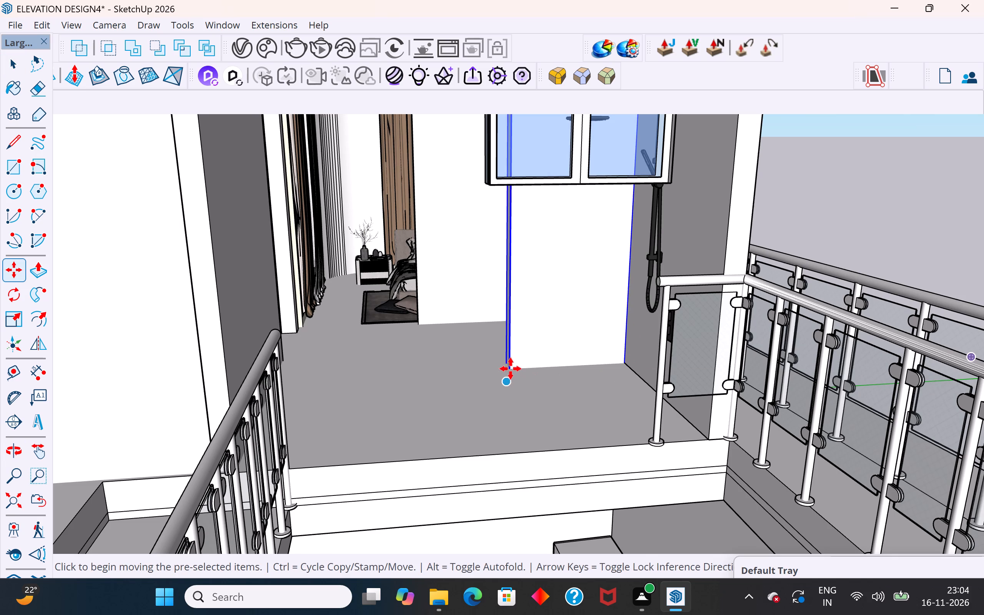
middle_click_drag(512, 374, 502, 410)
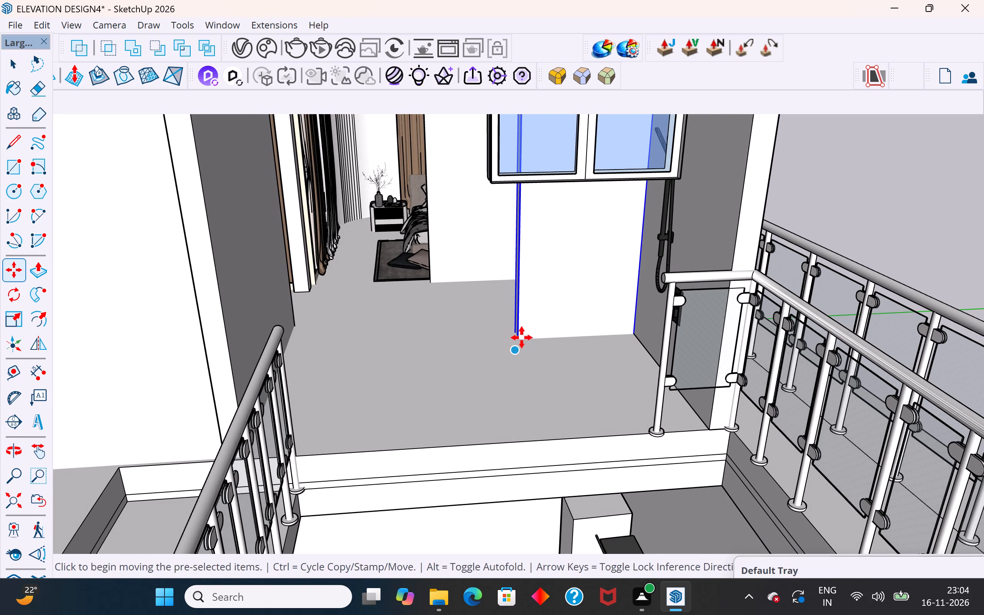
scroll(519, 331, "up", 9)
left_click_drag(517, 349, 514, 351)
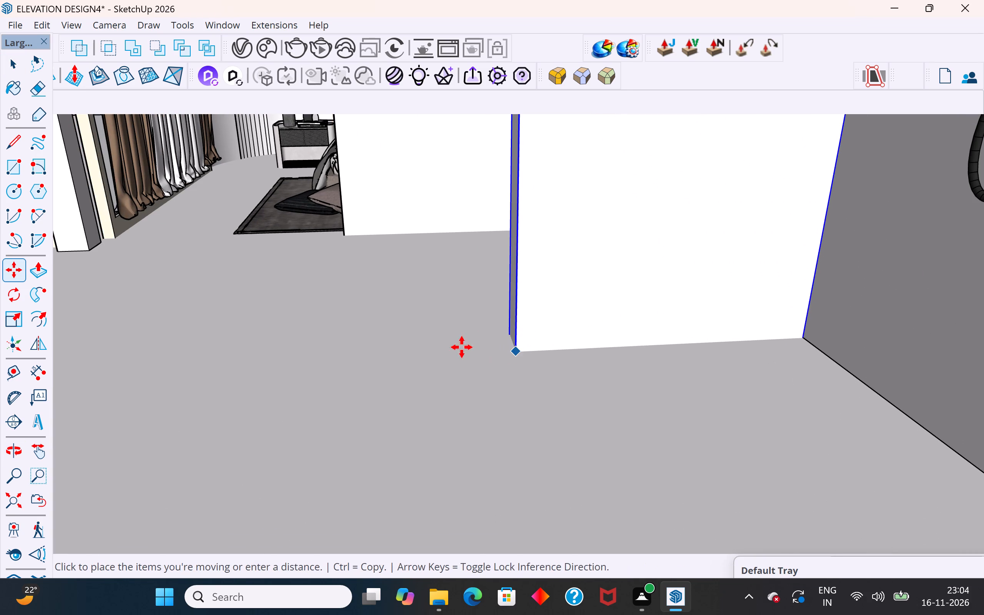
scroll(361, 358, "down", 11)
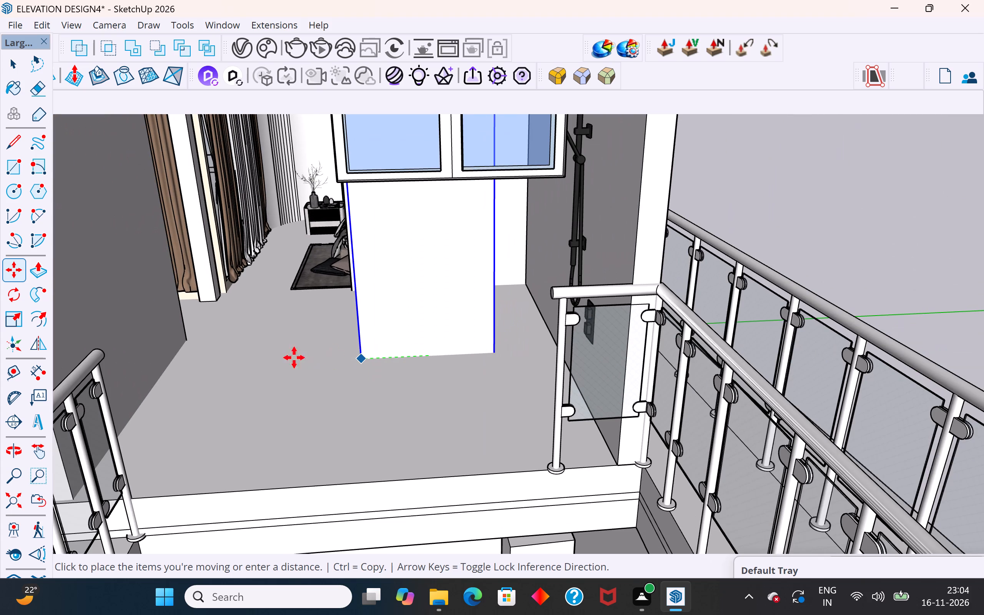
left_click(164, 367)
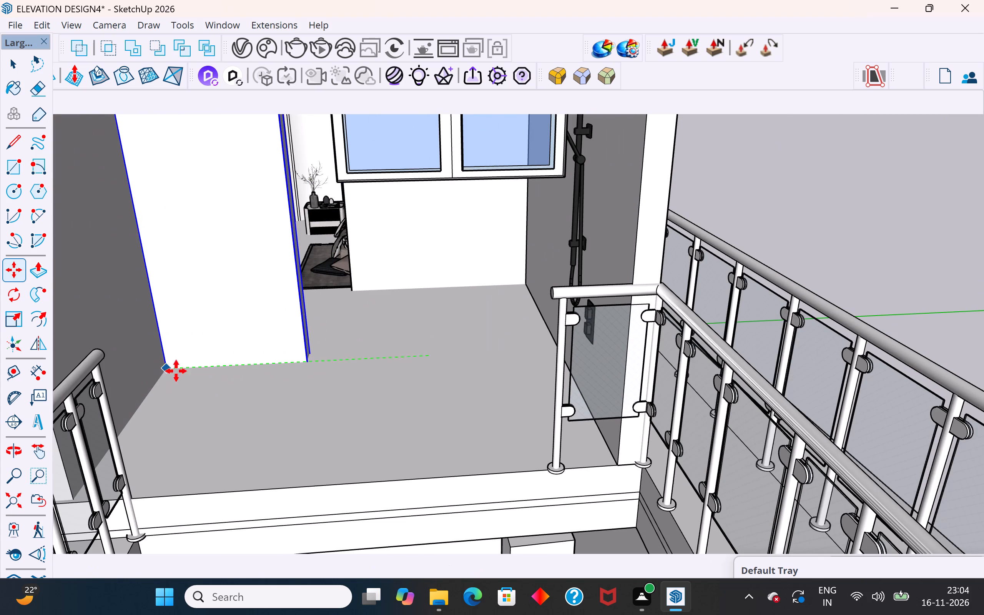
scroll(356, 388, "down", 9)
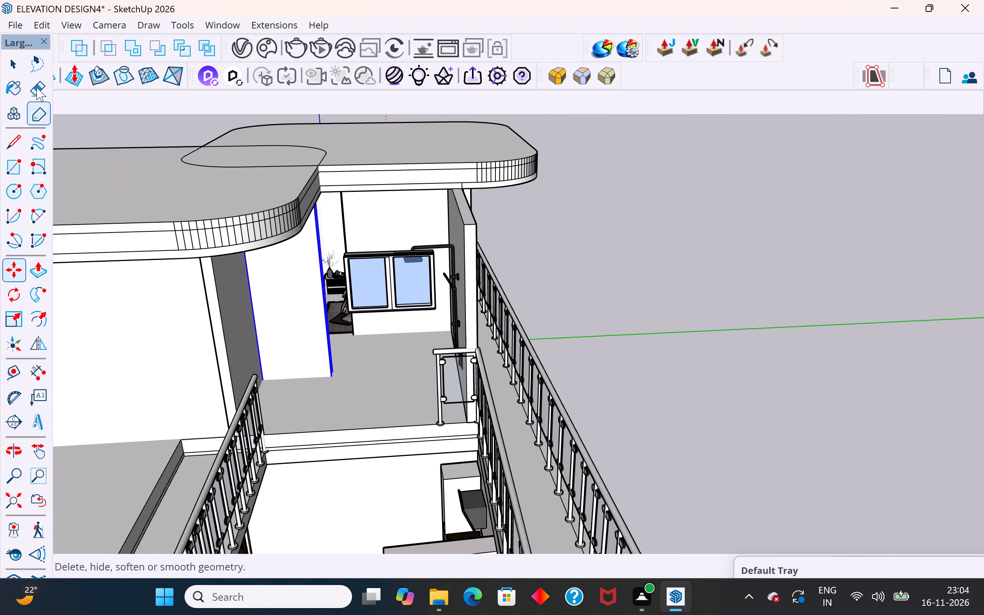
left_click(18, 61)
left_click(636, 376)
Examine the relocated partition wall, the opening beside it and the shower area from around the rooftop terrace.
middle_click_drag(623, 338, 632, 361)
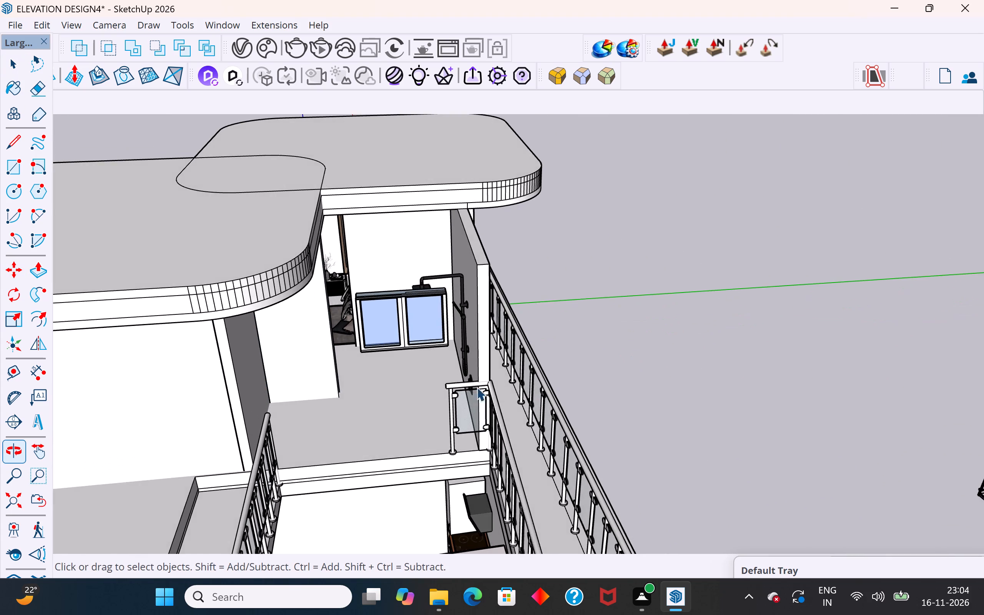
scroll(473, 387, "up", 3)
middle_click_drag(473, 387, 316, 382)
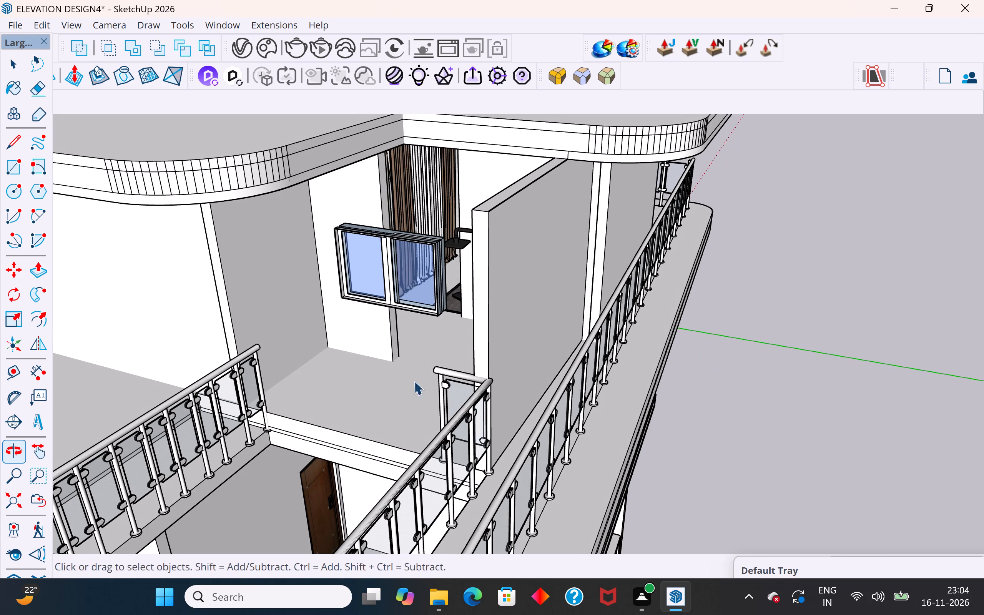
scroll(695, 411, "down", 5)
middle_click_drag(738, 408, 846, 371)
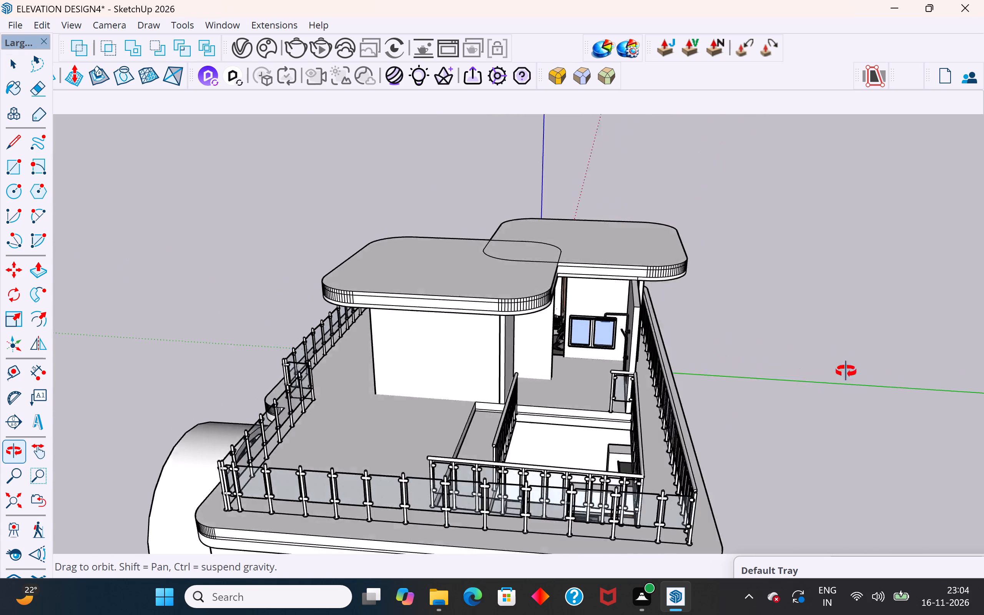
middle_click_drag(846, 371, 891, 366)
scroll(637, 344, "up", 3)
middle_click_drag(613, 348, 587, 357)
middle_click_drag(587, 357, 570, 393)
scroll(570, 393, "up", 2)
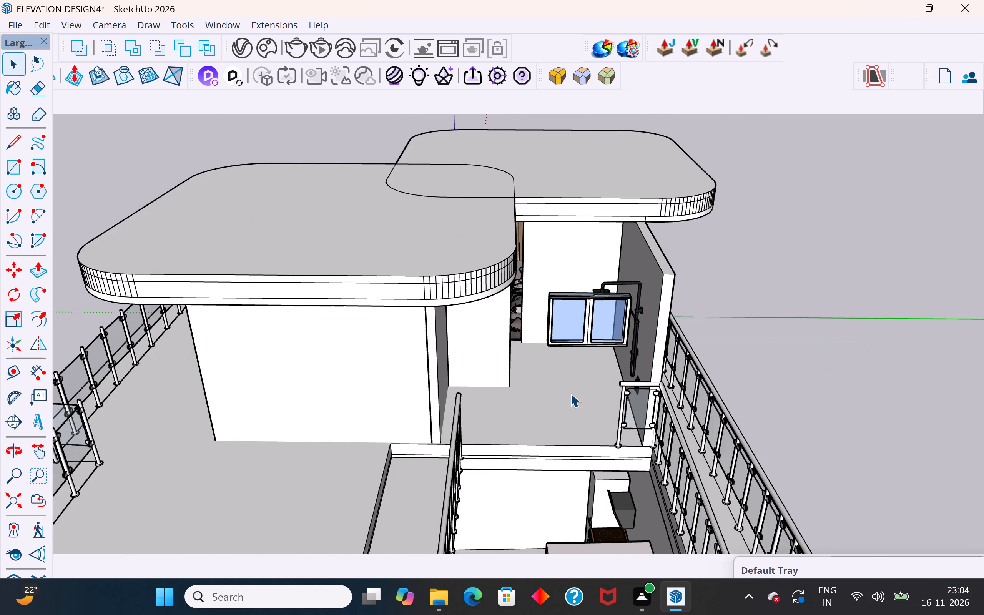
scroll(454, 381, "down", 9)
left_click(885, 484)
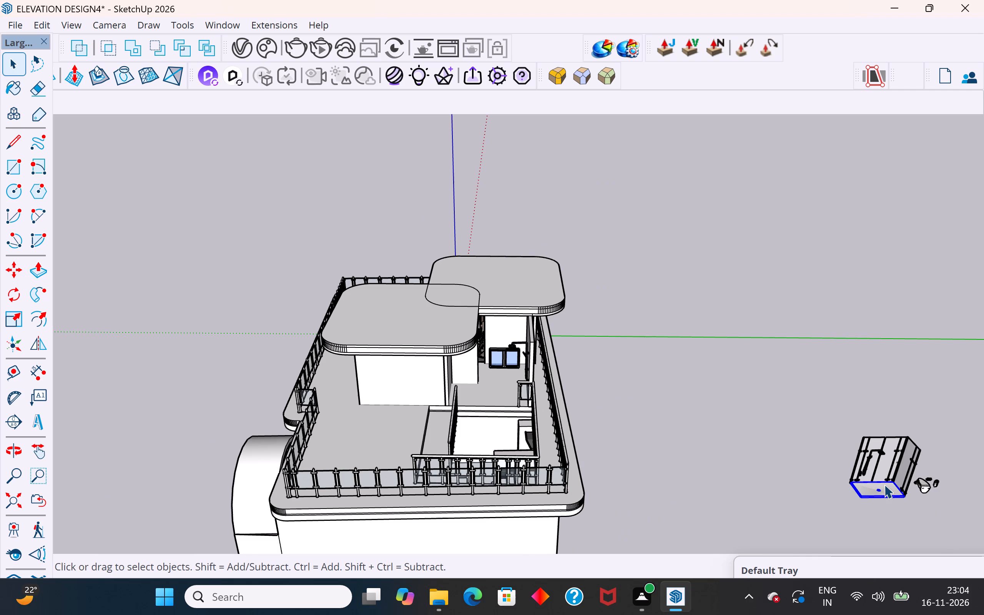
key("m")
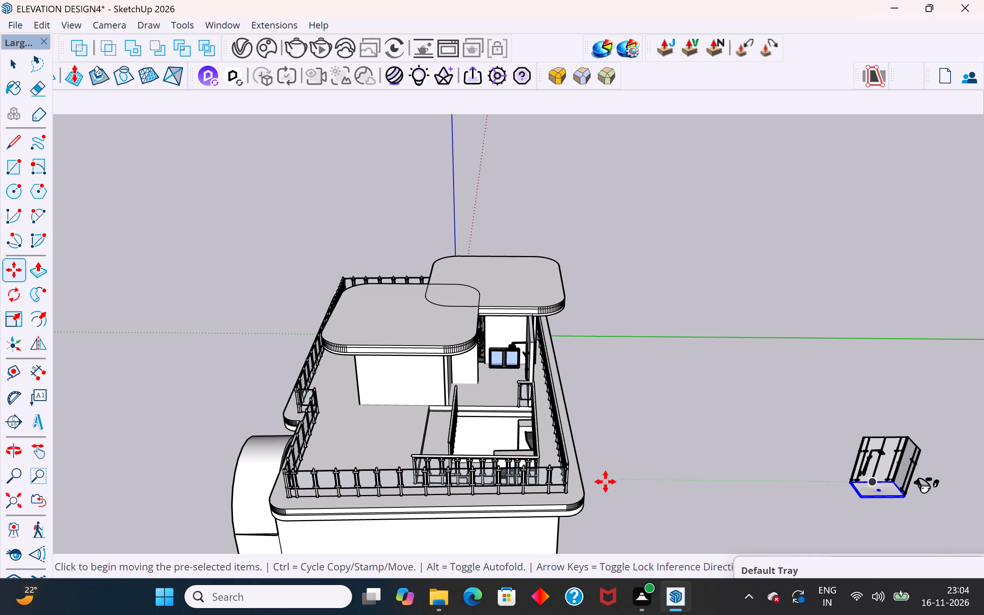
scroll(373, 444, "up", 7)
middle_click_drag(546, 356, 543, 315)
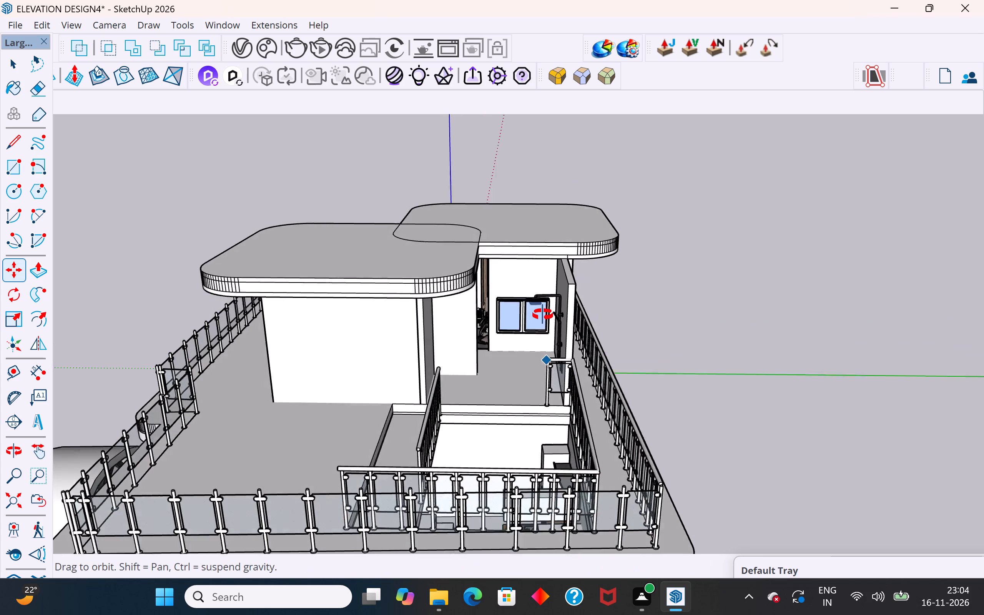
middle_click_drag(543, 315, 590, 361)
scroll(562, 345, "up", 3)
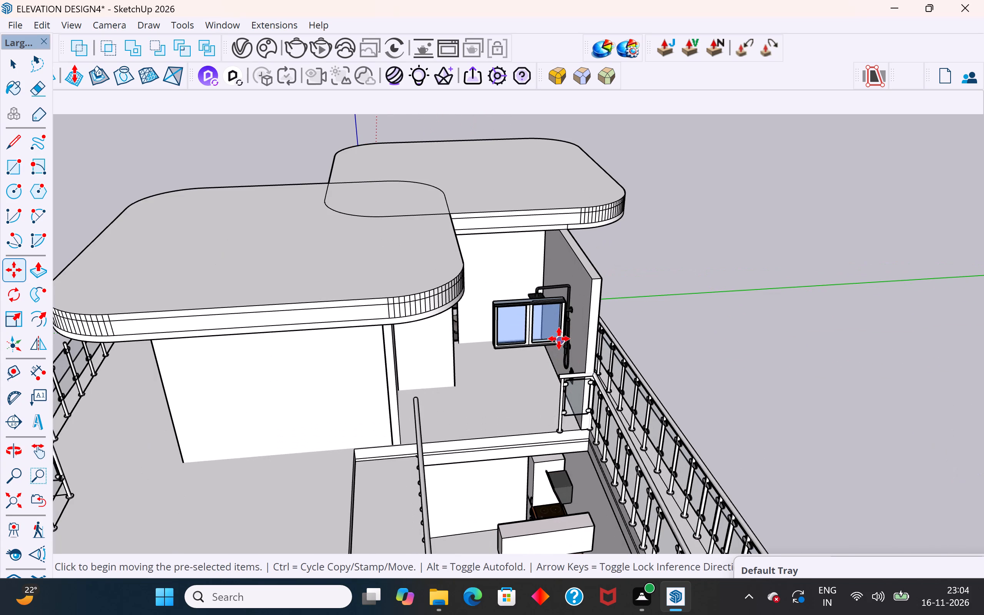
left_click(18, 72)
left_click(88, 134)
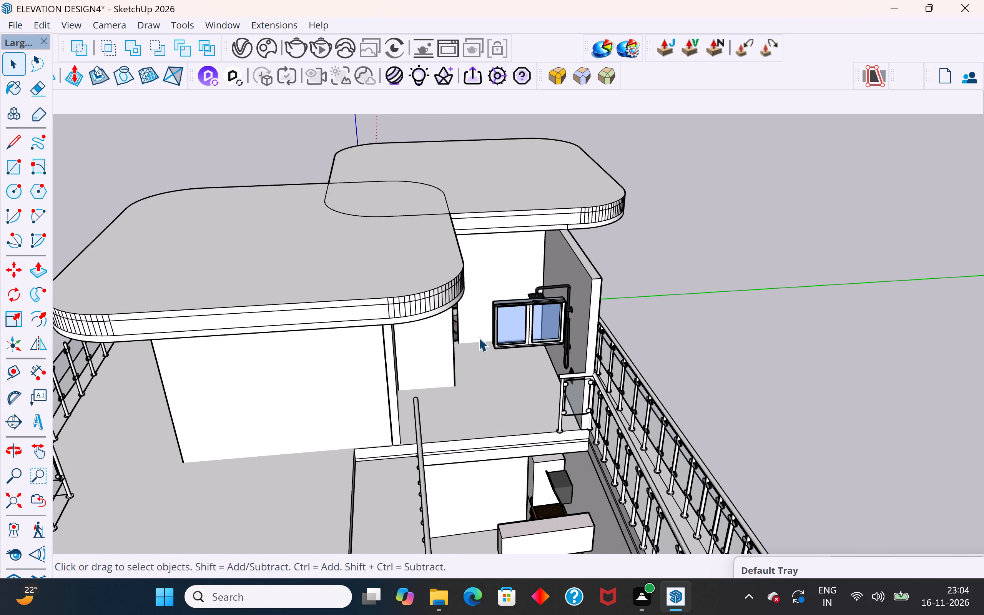
Move the bathroom kit with the toilet from beside the house onto the floor of the rooftop-level room.
scroll(479, 337, "down", 4)
middle_click_drag(481, 341, 426, 338)
scroll(431, 391, "down", 4)
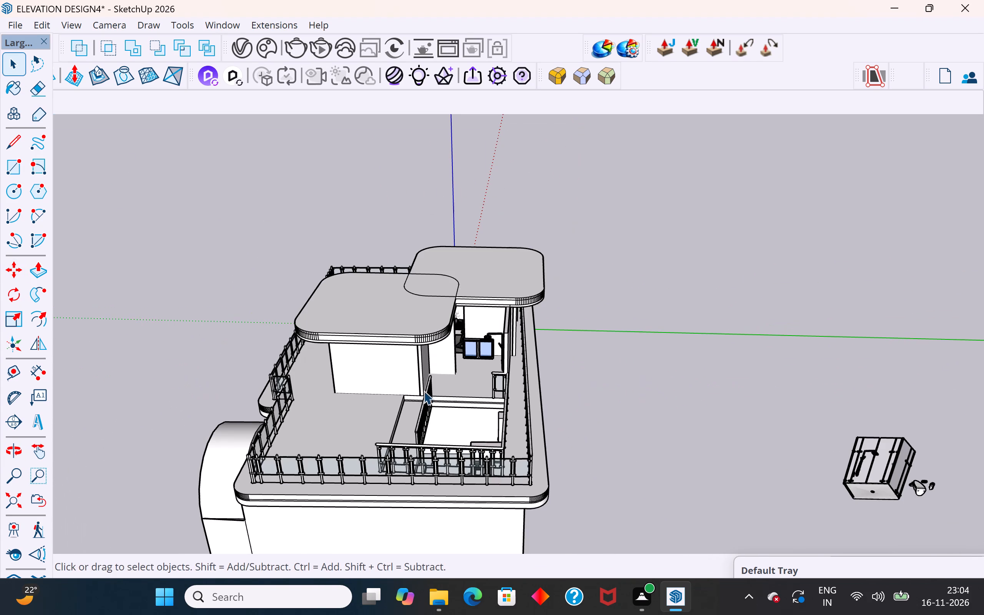
left_click(928, 491)
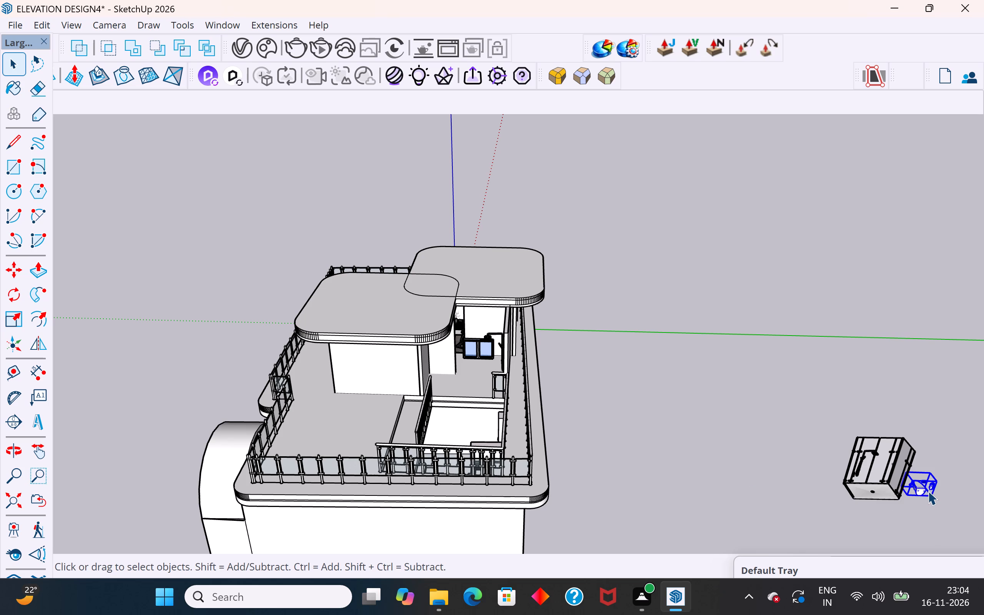
key("m")
left_click(933, 500)
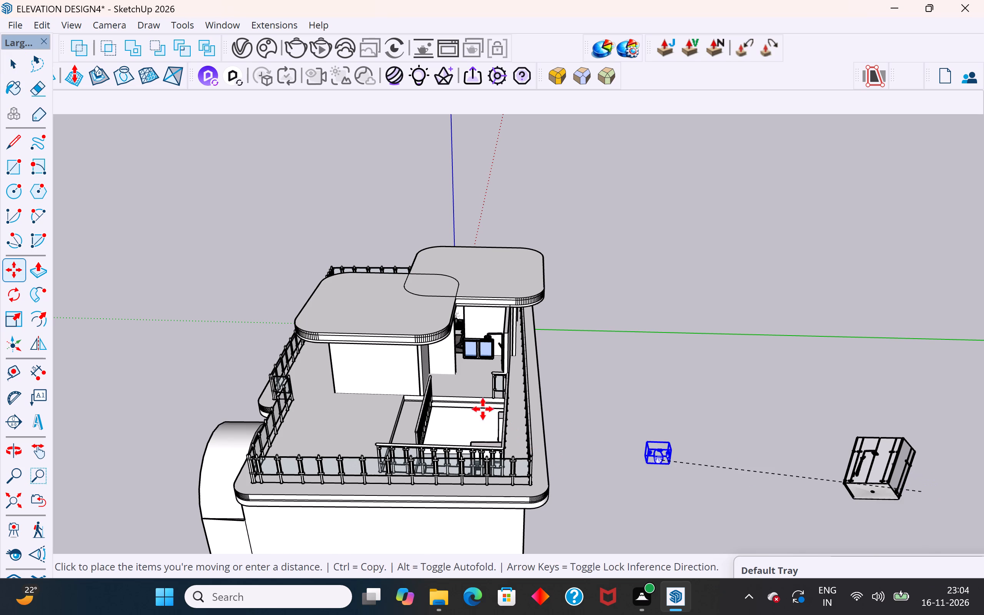
scroll(464, 389, "up", 3)
middle_click_drag(456, 377, 428, 325)
scroll(433, 360, "up", 4)
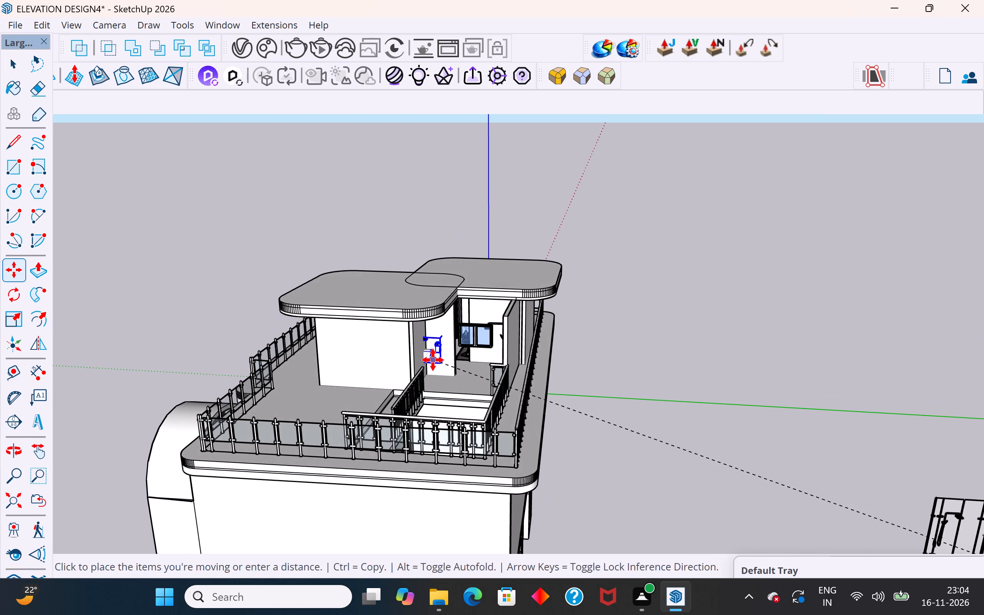
scroll(433, 360, "up", 11)
middle_click_drag(458, 380, 458, 384)
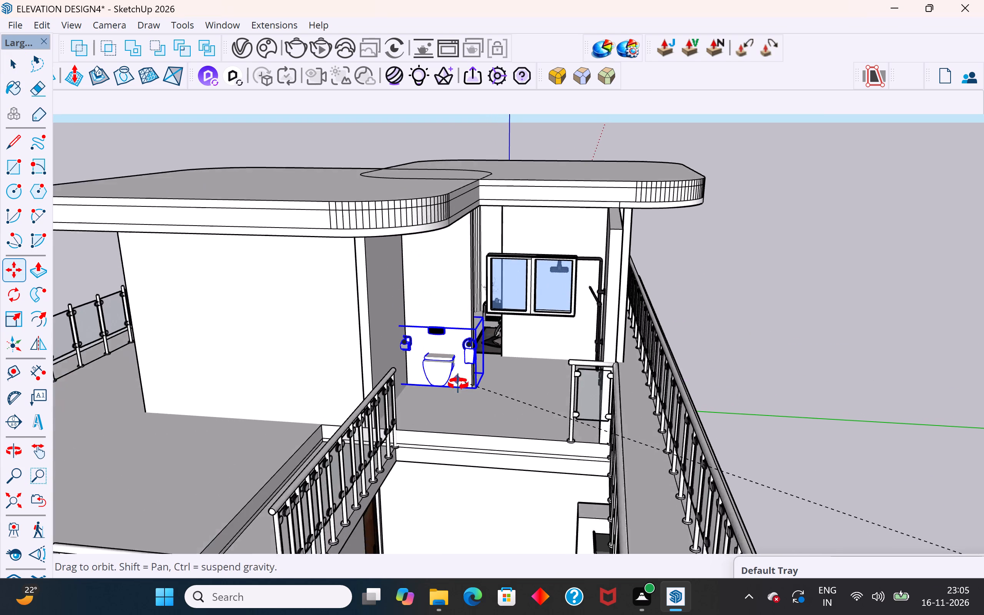
middle_click_drag(458, 384, 452, 411)
left_click(447, 430)
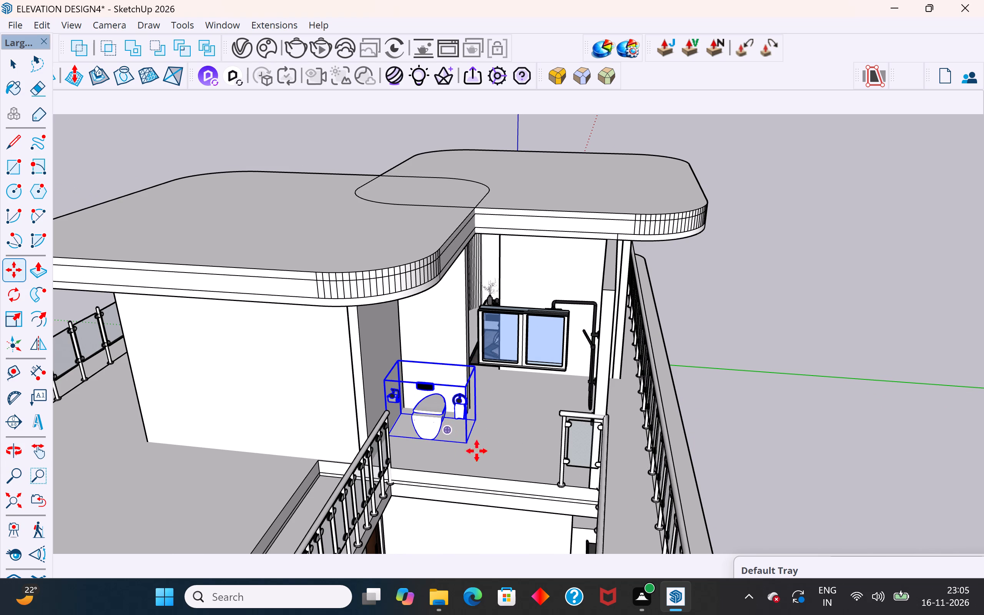
Rotate the bathroom kit in two quarter turns on the floor plane so the toilet faces the room's open terrace side.
left_click(16, 294)
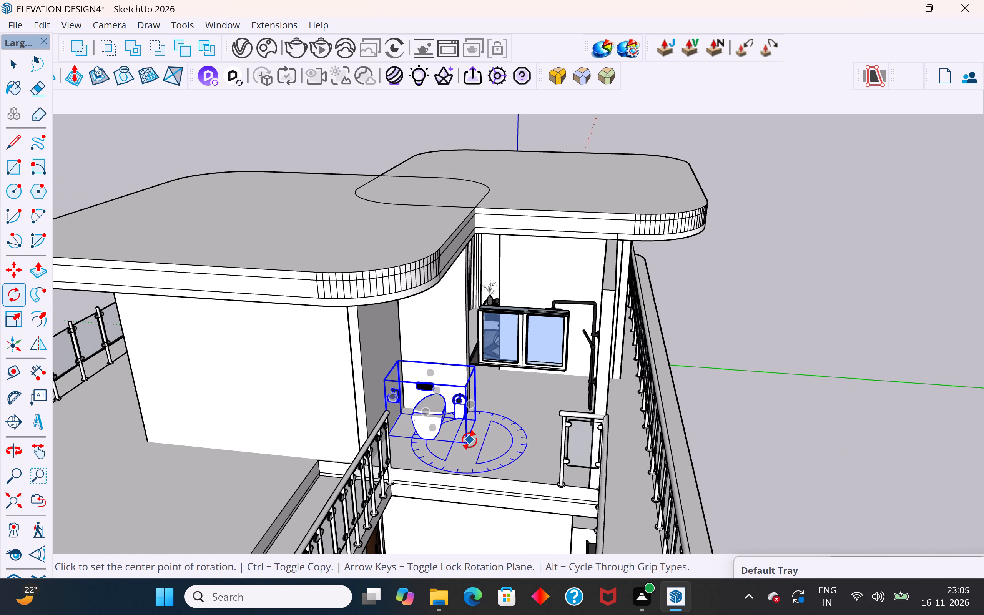
left_click(469, 440)
left_click(545, 446)
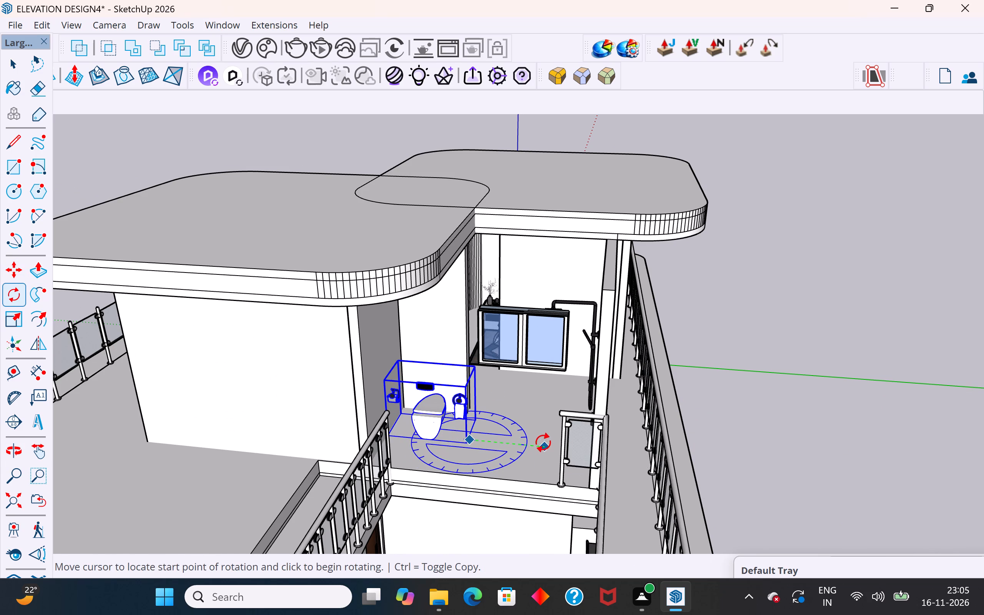
left_click(490, 396)
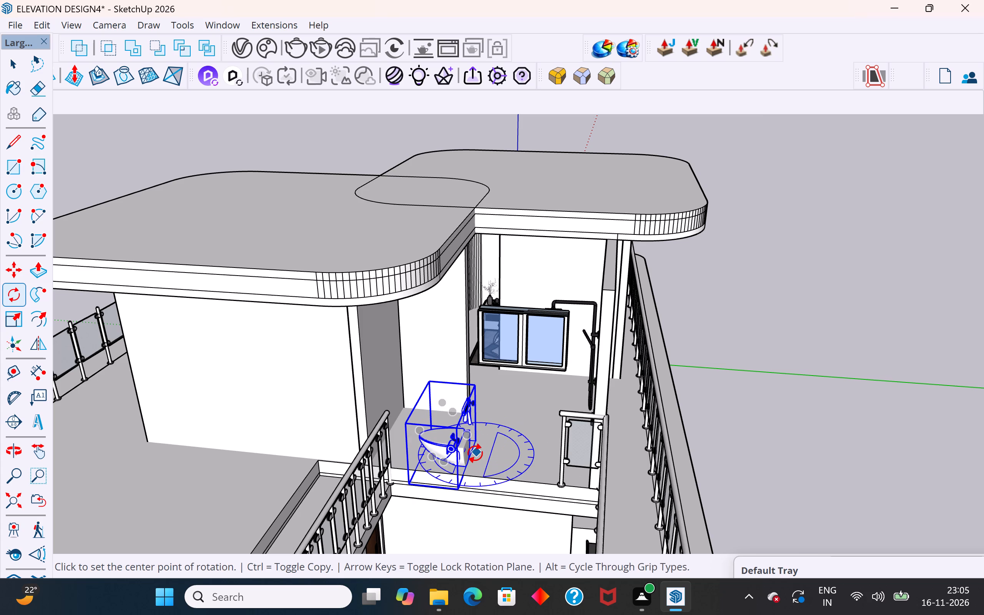
left_click(475, 453)
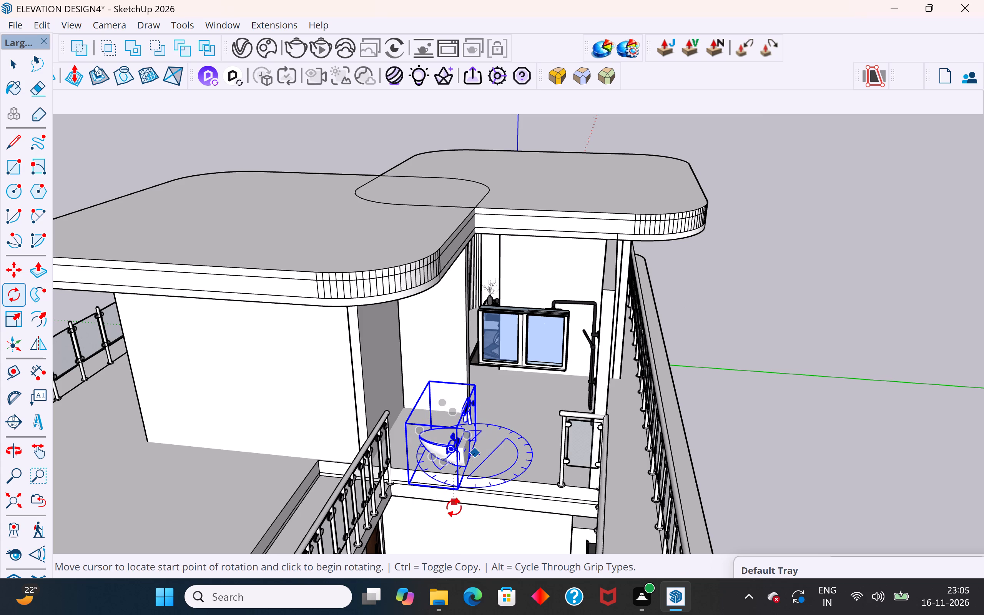
left_click(454, 512)
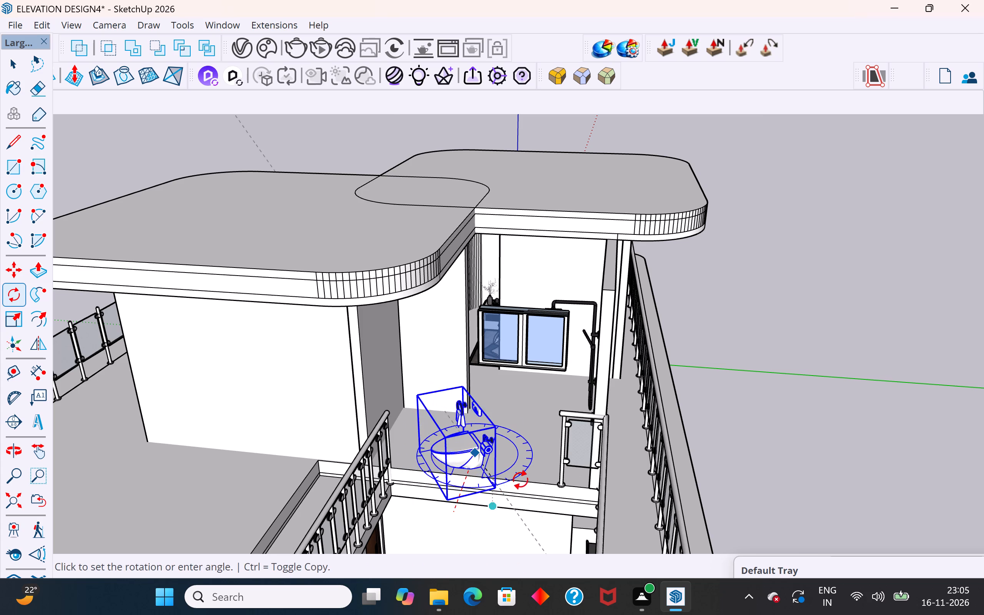
left_click(545, 459)
left_click(15, 58)
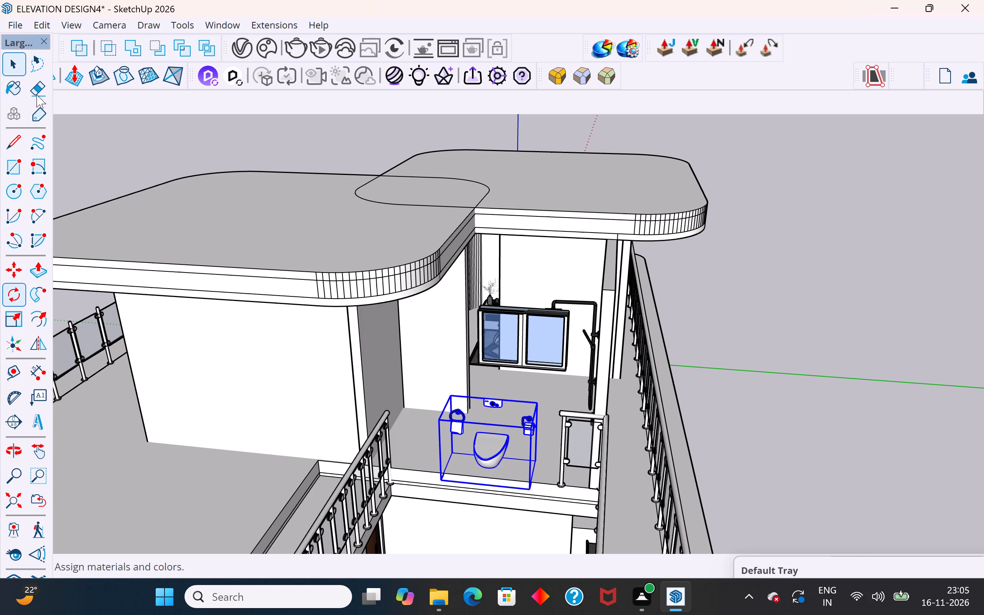
left_click(101, 122)
Move the bathroom kit by its rear top corner to the partition wall's edge at the adjoining side wall.
scroll(439, 439, "up", 9)
middle_click_drag(505, 434, 512, 313)
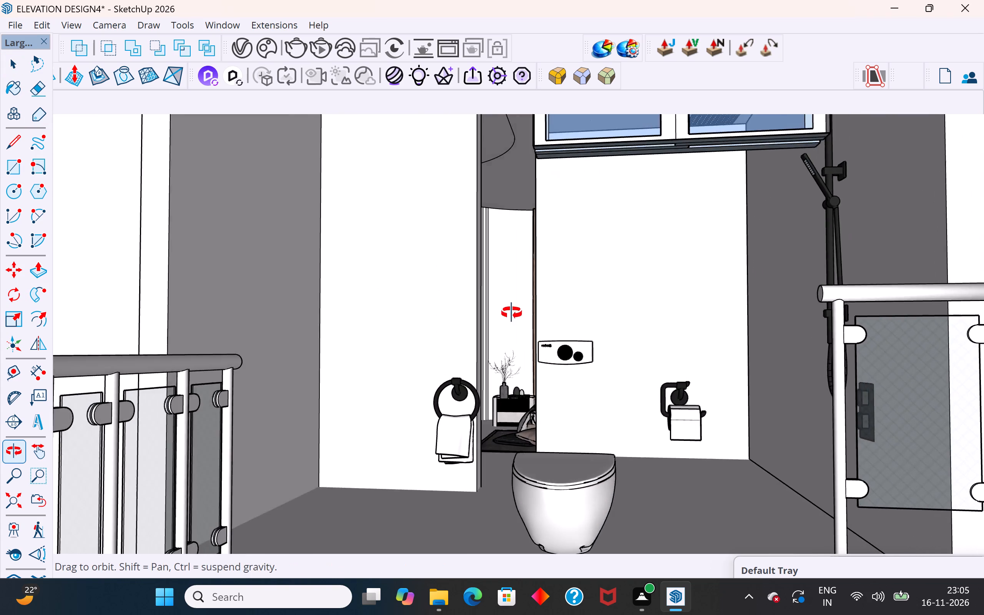
middle_click_drag(512, 313, 528, 381)
left_click(456, 381)
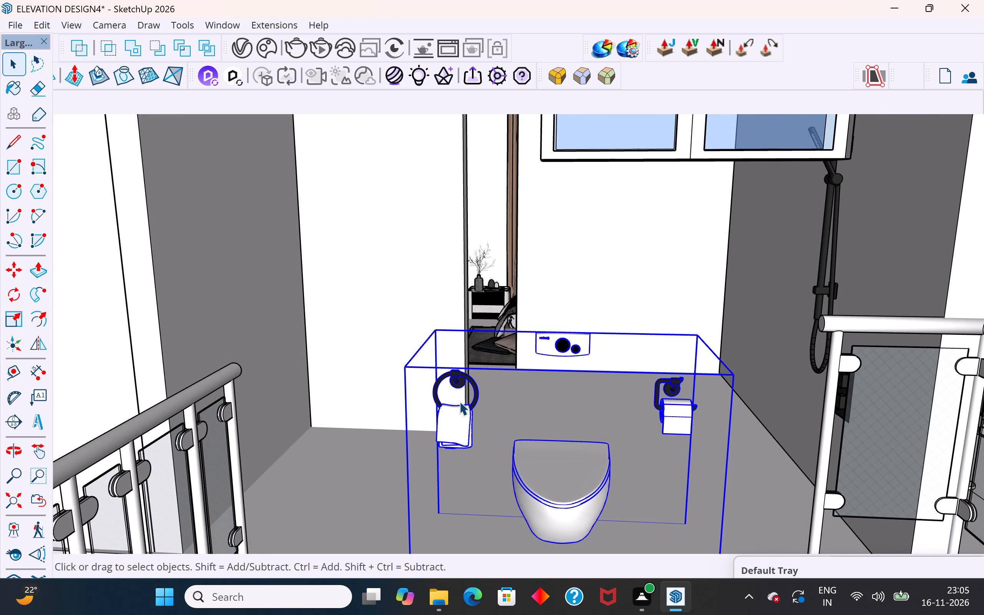
key("m")
left_click(439, 330)
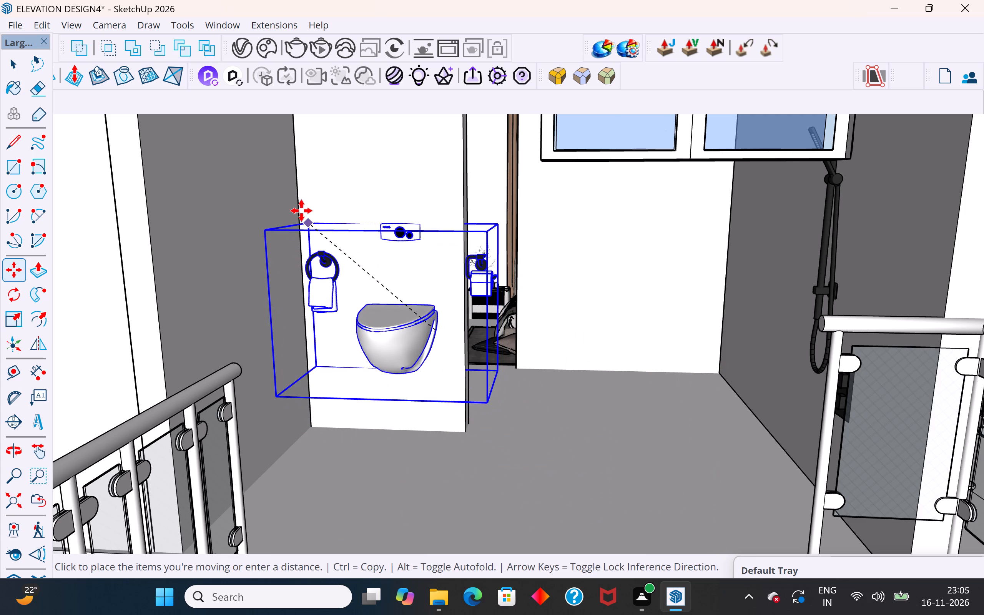
left_click(303, 213)
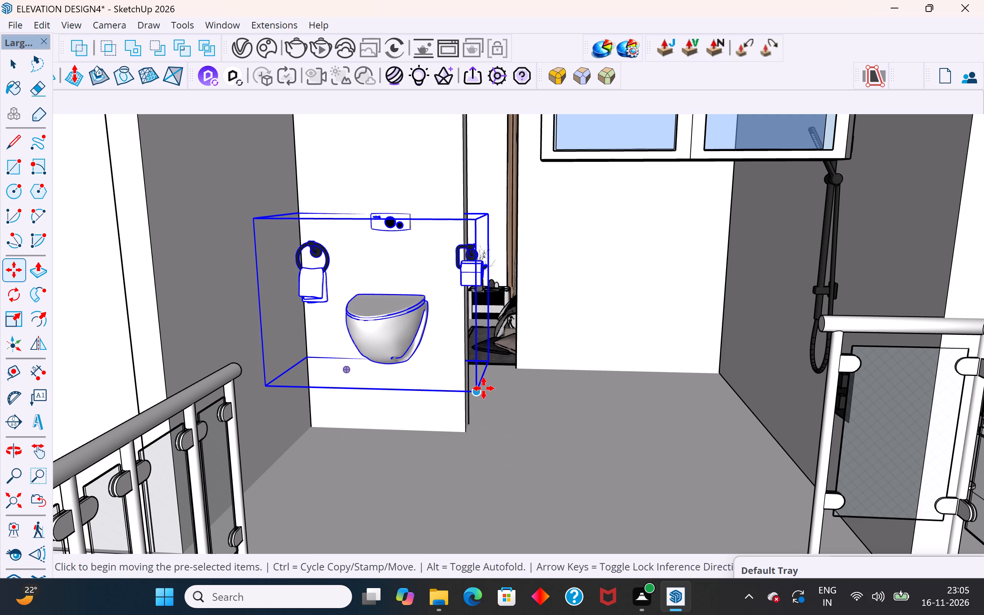
Lower the bathroom kit along the partition wall's corner edge so the toilet sits just above the floor.
middle_click_drag(484, 388, 467, 413)
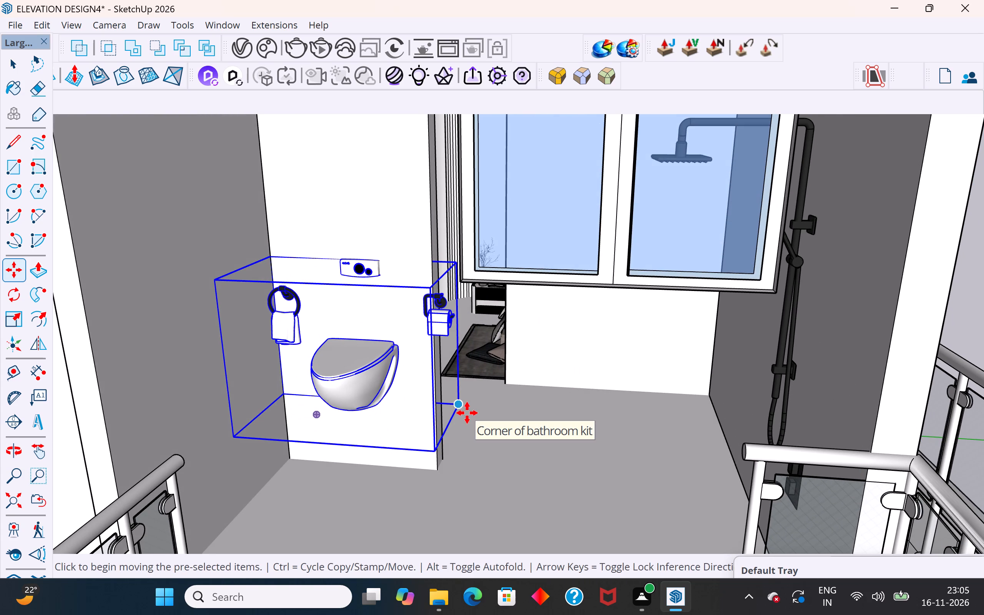
middle_click_drag(467, 413, 465, 416)
scroll(446, 356, "up", 2)
middle_click_drag(442, 353, 442, 366)
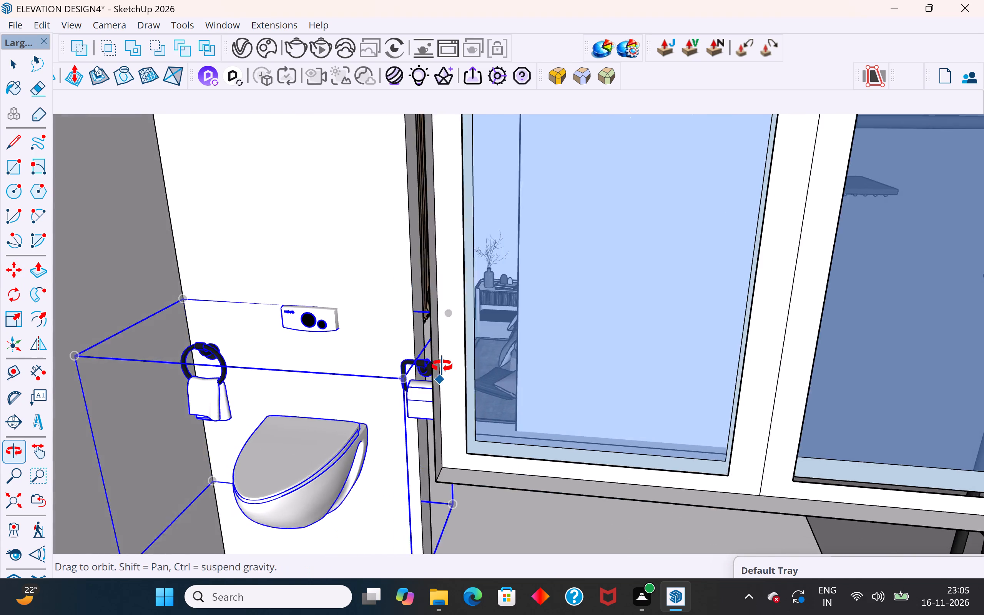
middle_click_drag(442, 366, 455, 345)
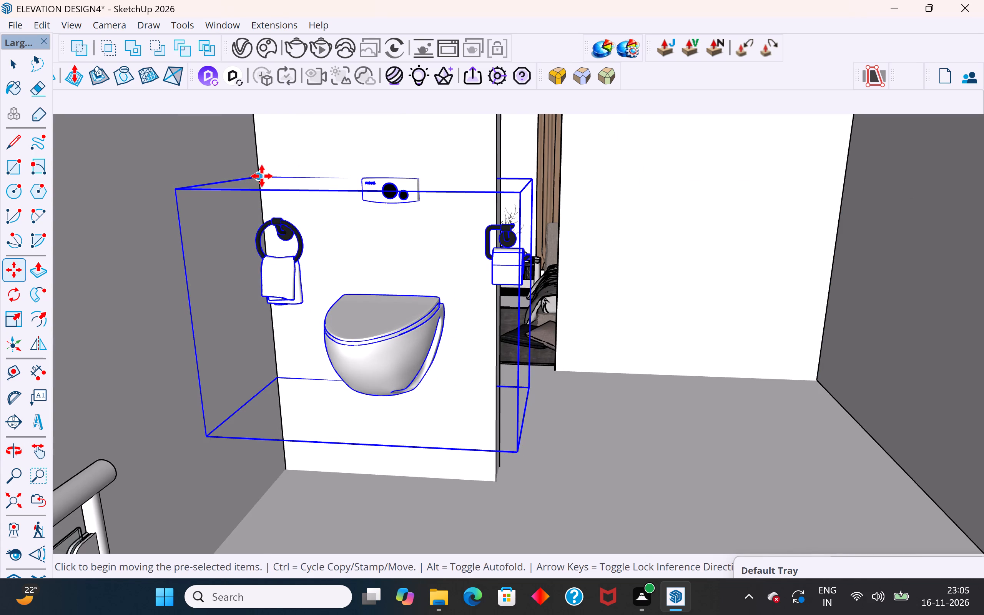
left_click(261, 177)
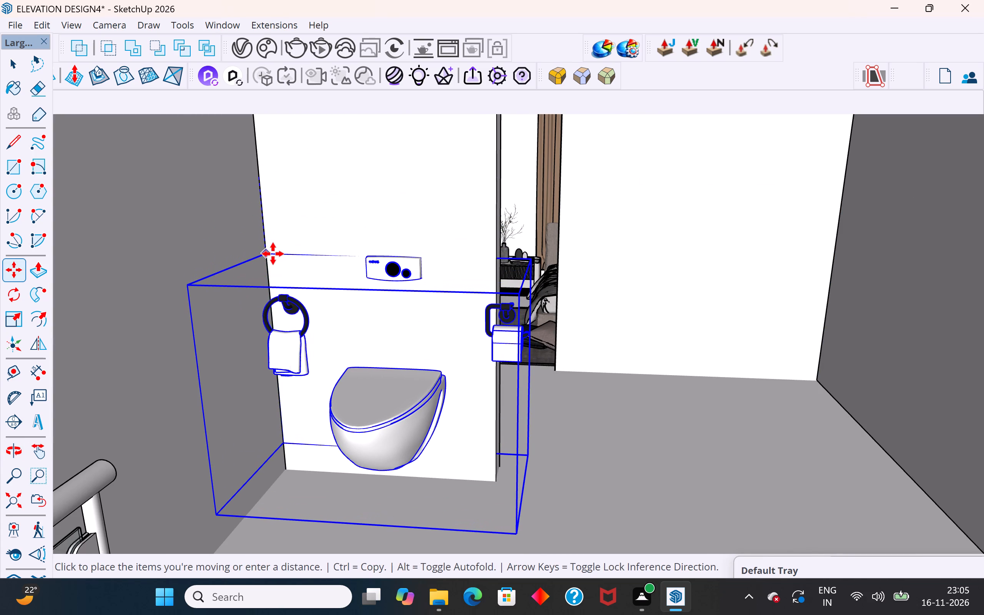
left_click(273, 254)
scroll(369, 330, "down", 9)
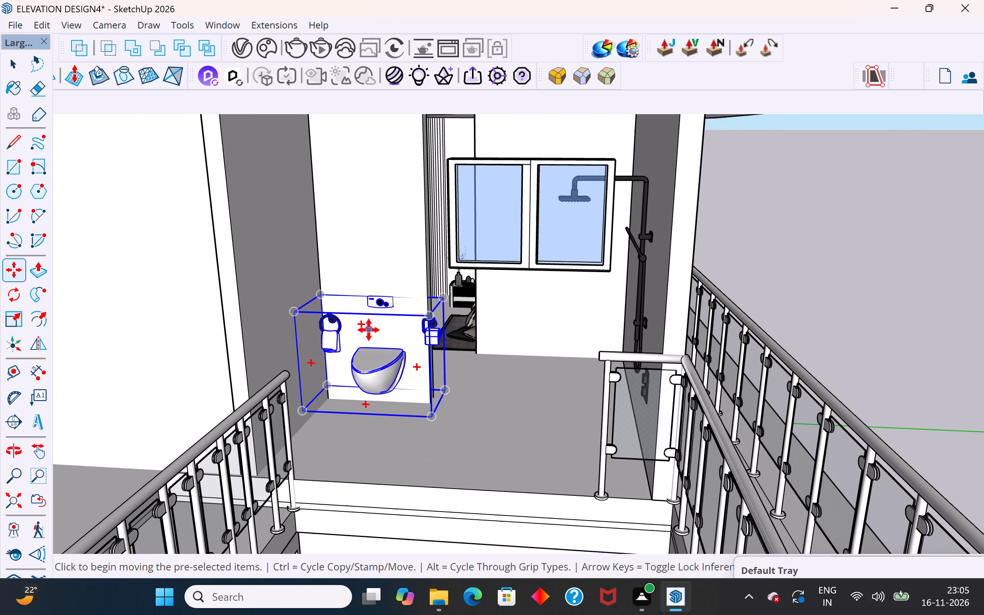
left_click(14, 69)
left_click(785, 283)
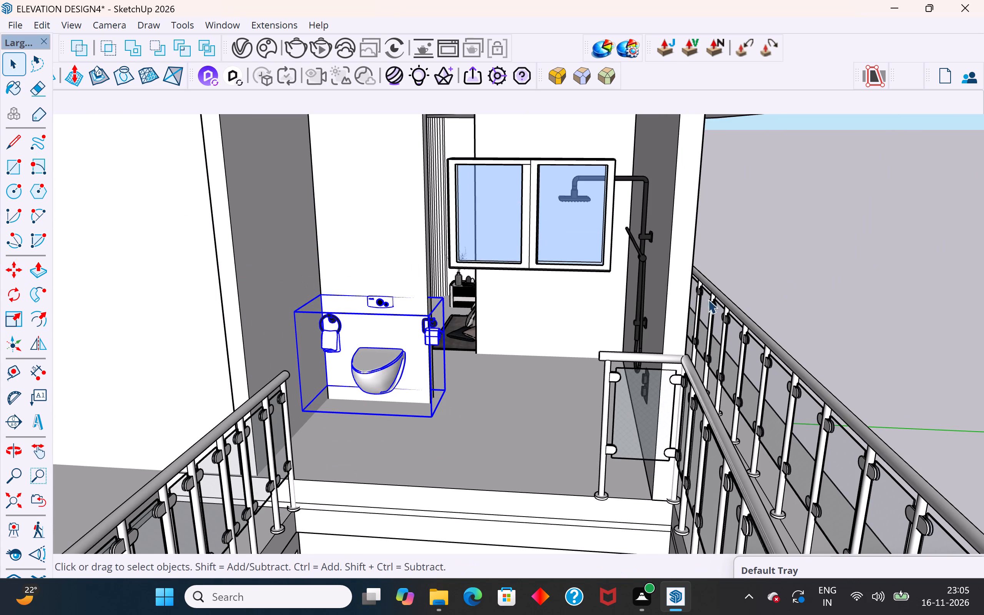
Open the partition wall for editing and pull its free end face outward past the toilet-paper holder, lengthening the wall.
scroll(556, 349, "down", 5)
middle_click_drag(549, 354, 472, 387)
scroll(406, 367, "up", 12)
middle_click_drag(413, 382, 413, 380)
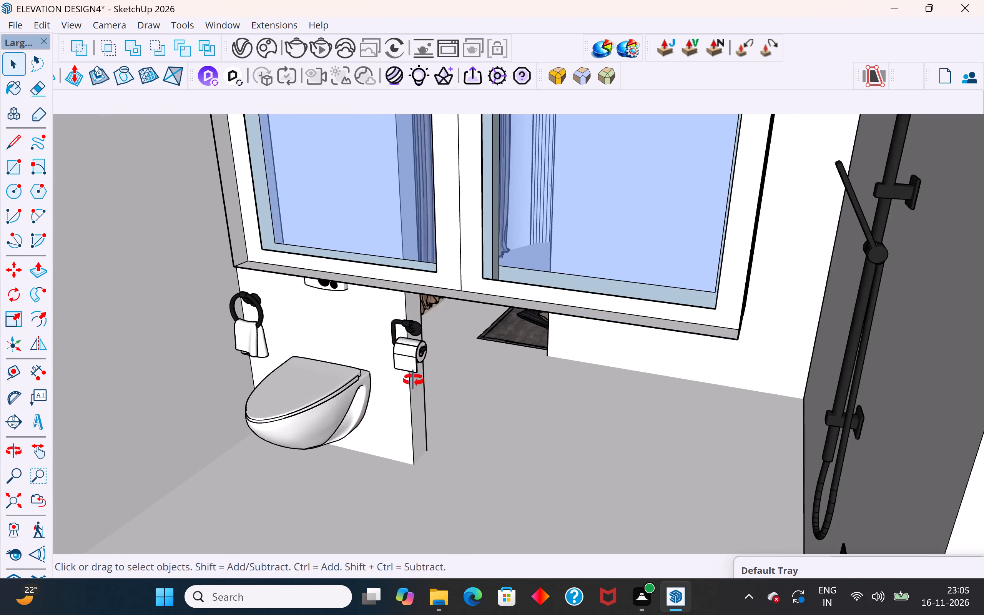
middle_click_drag(413, 380, 402, 340)
scroll(401, 344, "up", 7)
left_click(403, 376)
double_click(403, 399)
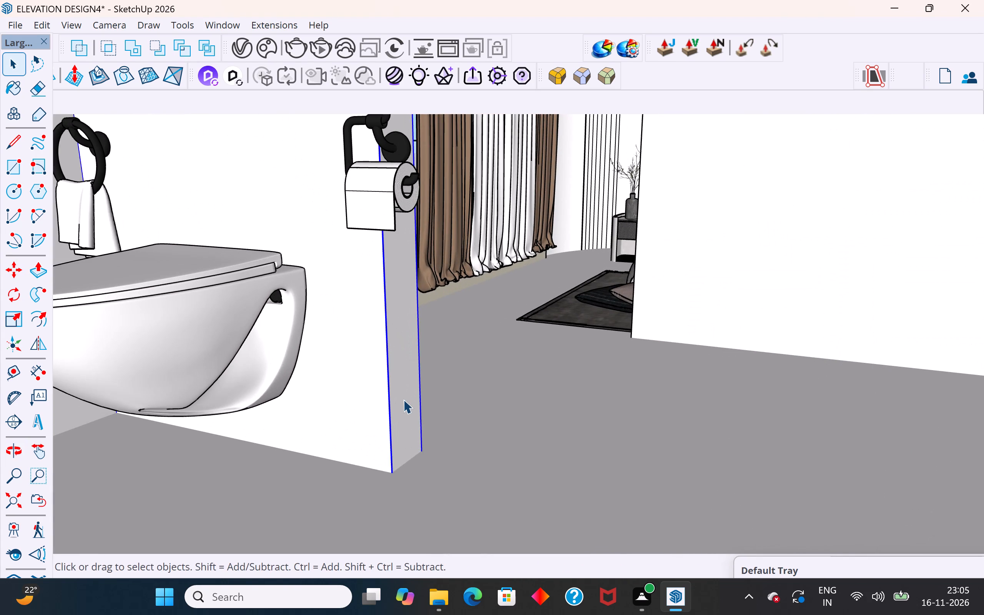
left_click(409, 406)
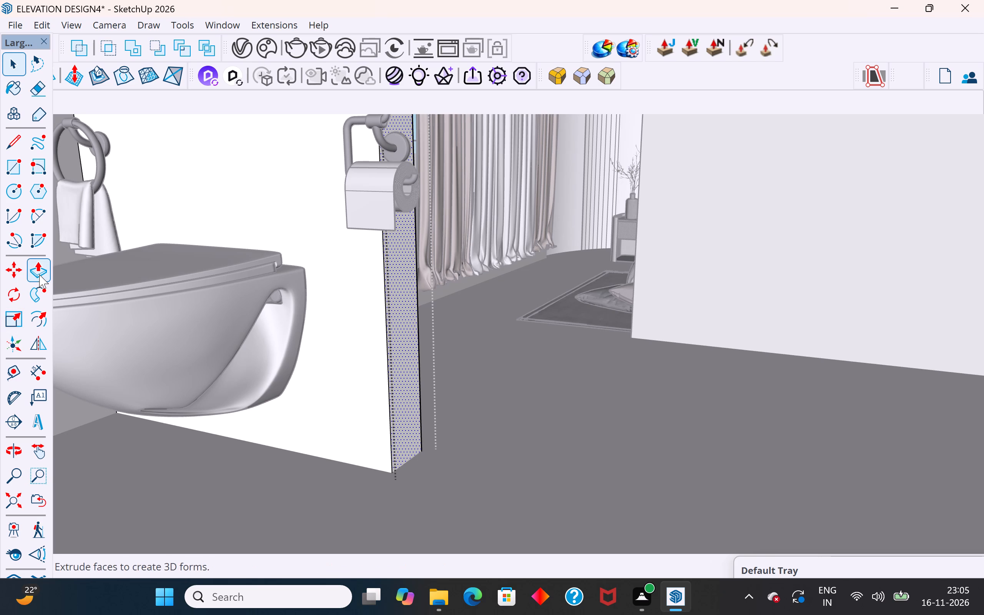
left_click(39, 274)
left_click(392, 472)
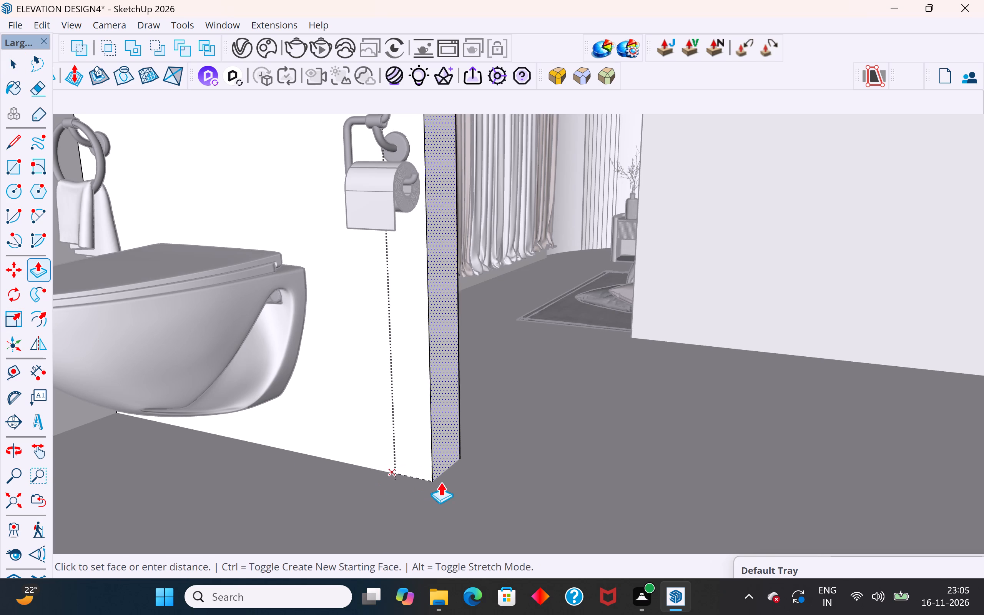
left_click(500, 502)
scroll(521, 461, "down", 13)
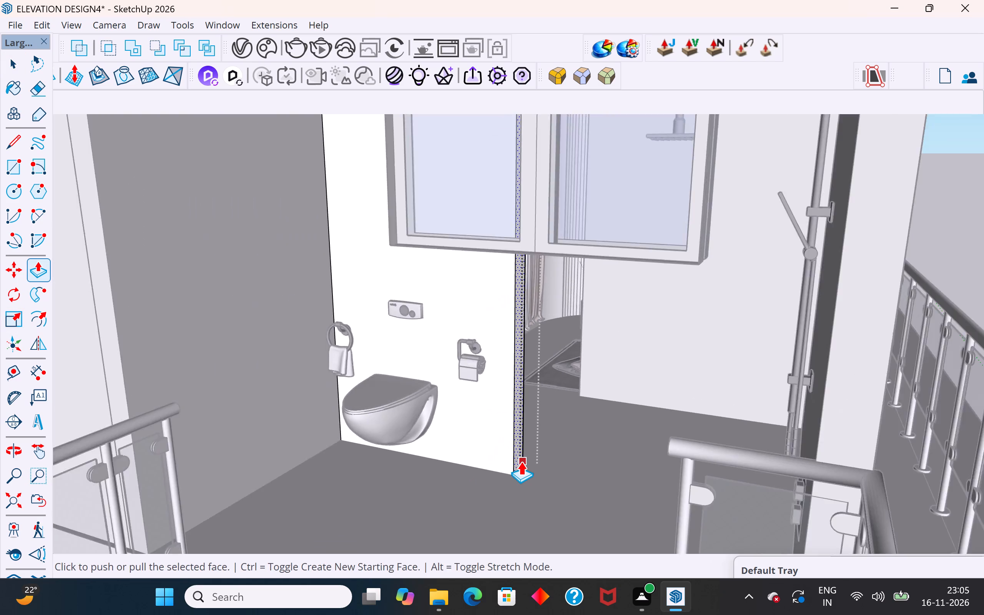
scroll(521, 461, "down", 5)
middle_click_drag(556, 482, 636, 499)
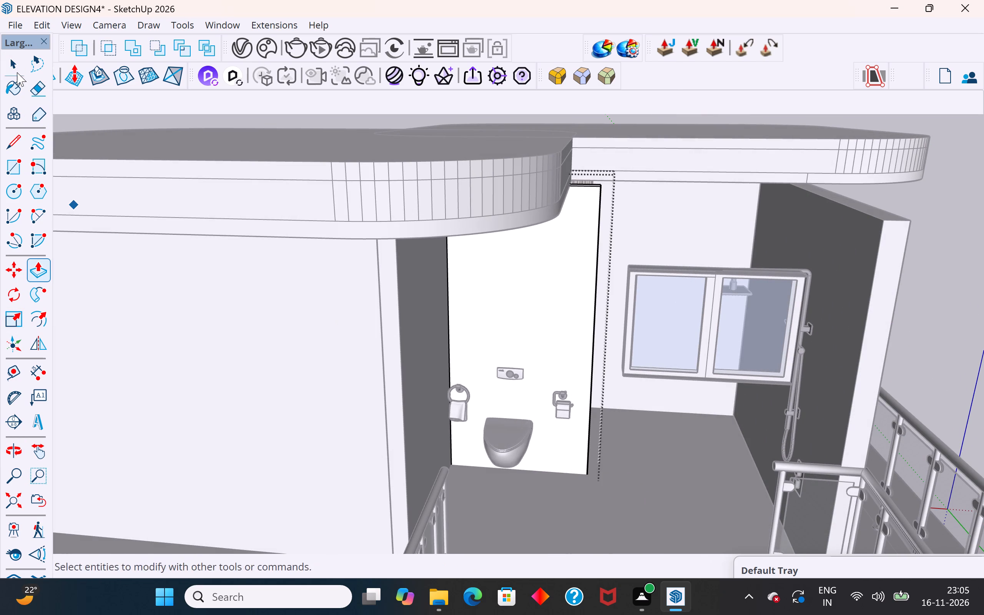
left_click(16, 71)
left_click(939, 231)
Move the shower tray by its bottom corner from the standalone shower cubicle to the rooftop bathroom's floor corner beside the terrace railing.
scroll(562, 321, "down", 10)
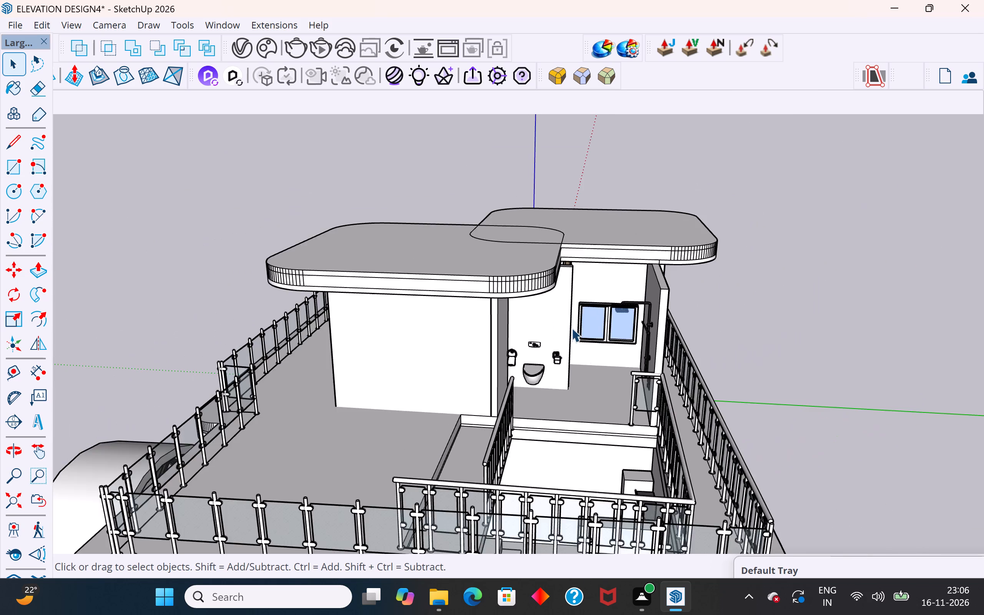
middle_click_drag(599, 371, 603, 331)
scroll(406, 307, "down", 5)
middle_click_drag(407, 316, 435, 382)
scroll(344, 340, "down", 4)
scroll(809, 444, "up", 5)
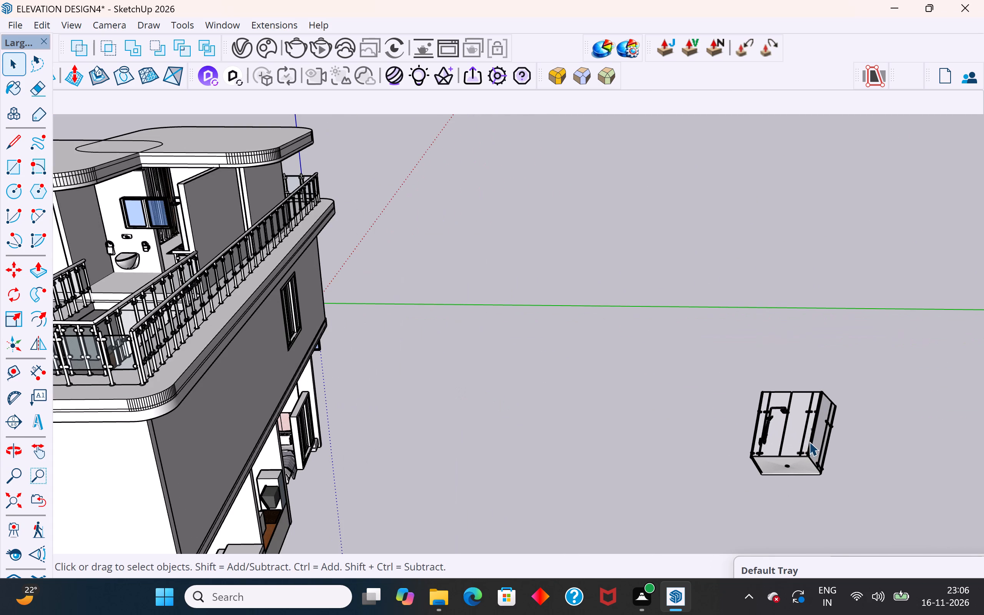
left_click(806, 472)
key("m")
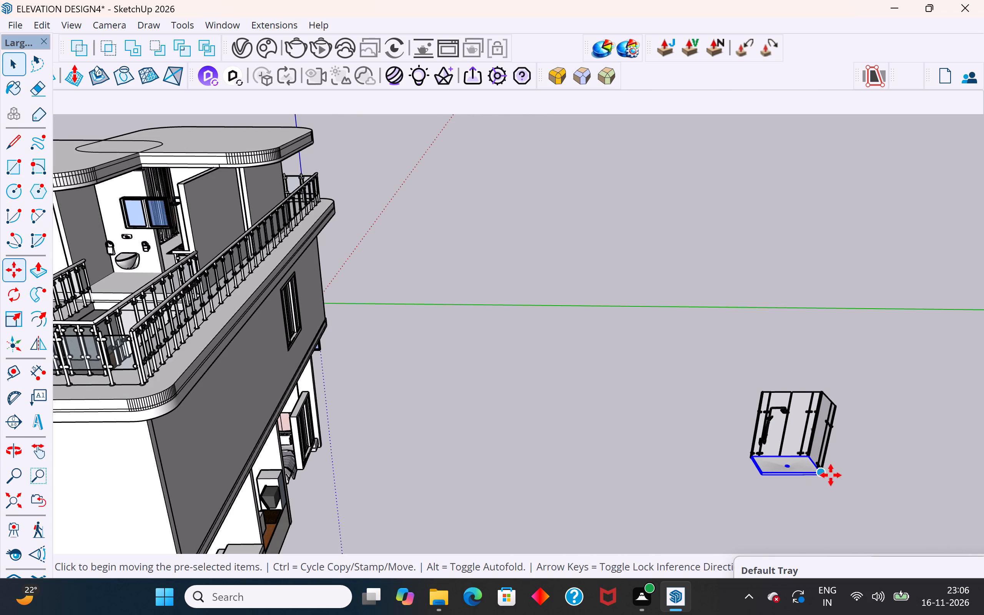
scroll(825, 477, "up", 13)
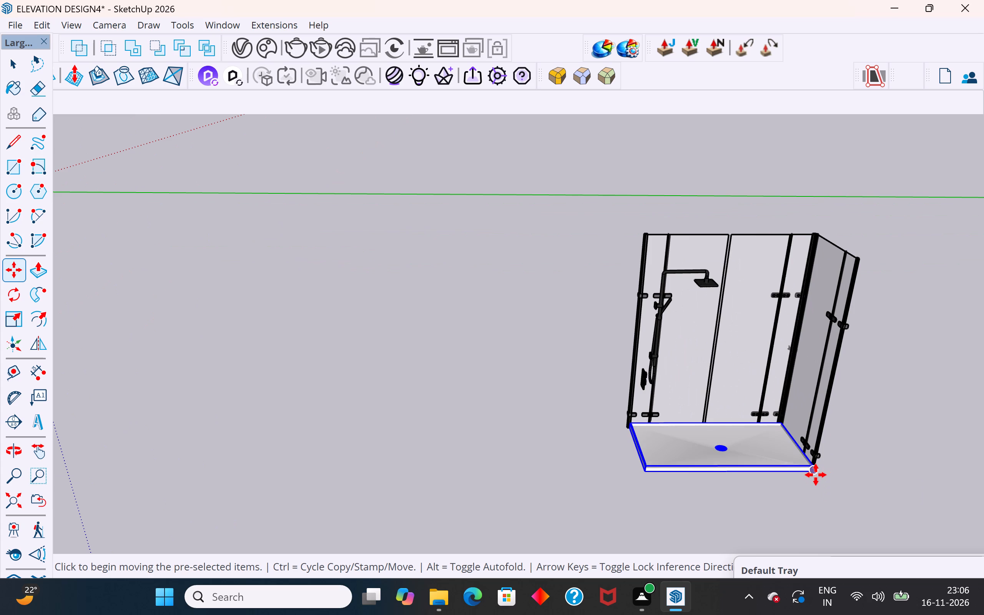
left_click(816, 475)
scroll(816, 475, "down", 15)
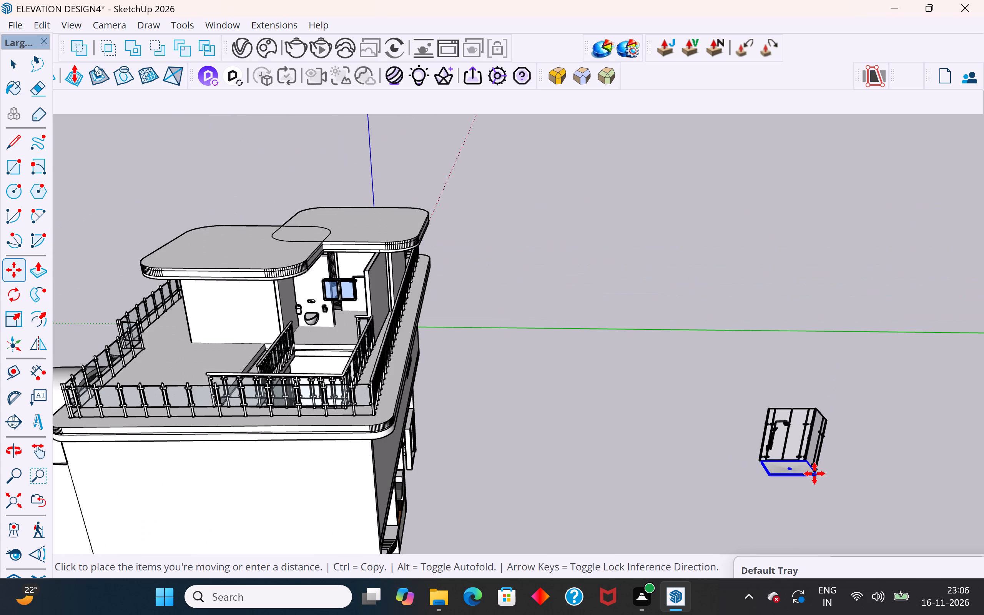
scroll(336, 349, "up", 7)
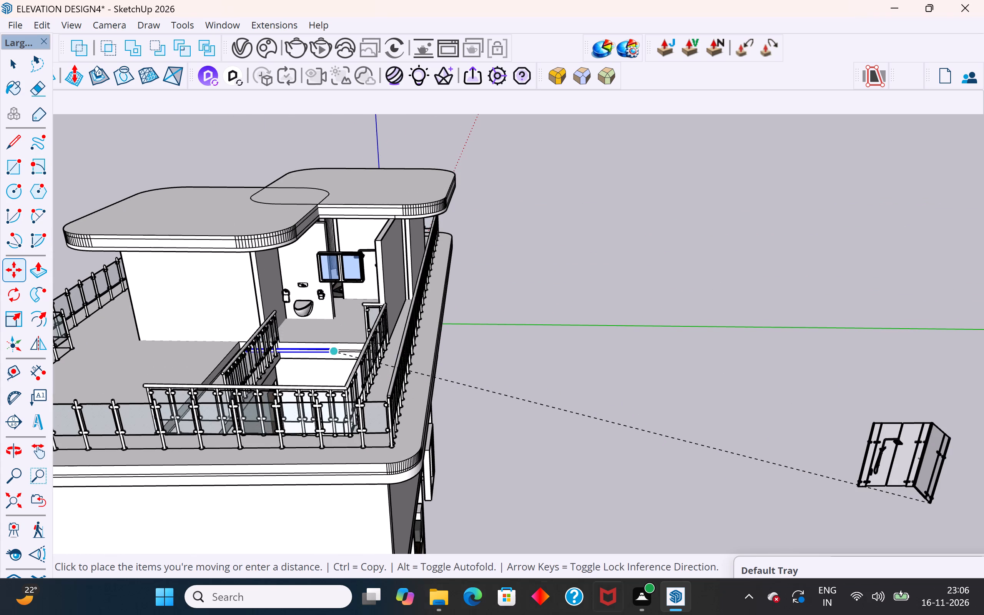
scroll(324, 357, "up", 6)
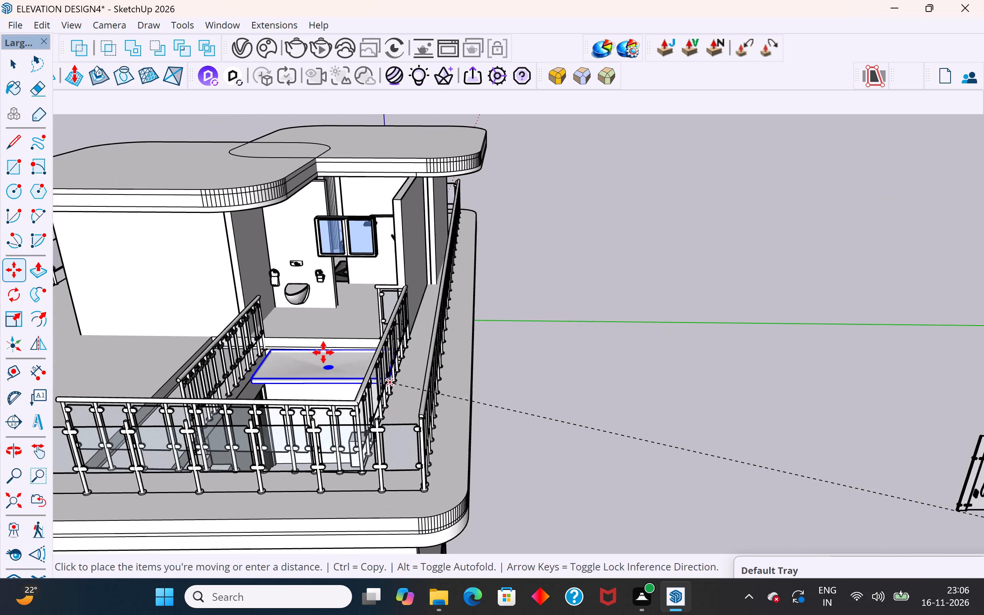
middle_click_drag(329, 351, 467, 351)
scroll(468, 342, "up", 10)
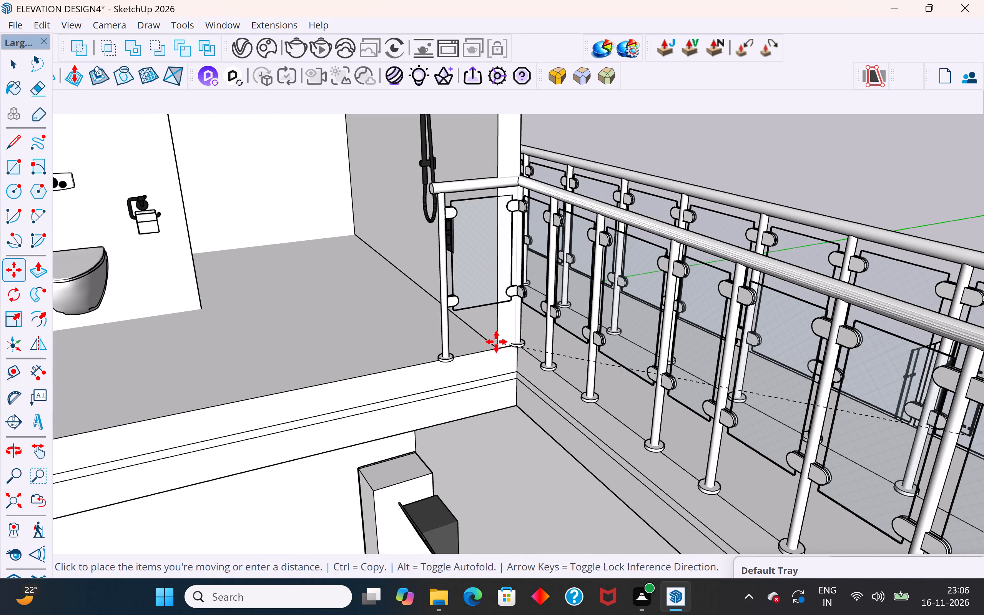
left_click(496, 340)
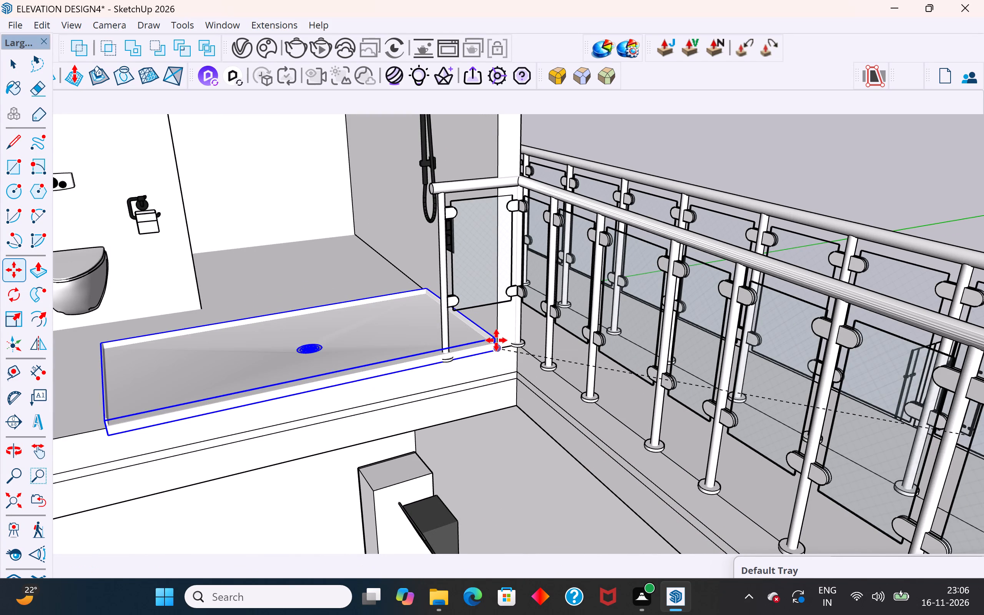
Move the shower tray by its front bottom corner to the corner where the shower wall meets the floor edge.
scroll(496, 340, "up", 20)
scroll(496, 340, "up", 5)
middle_click_drag(493, 355, 469, 308)
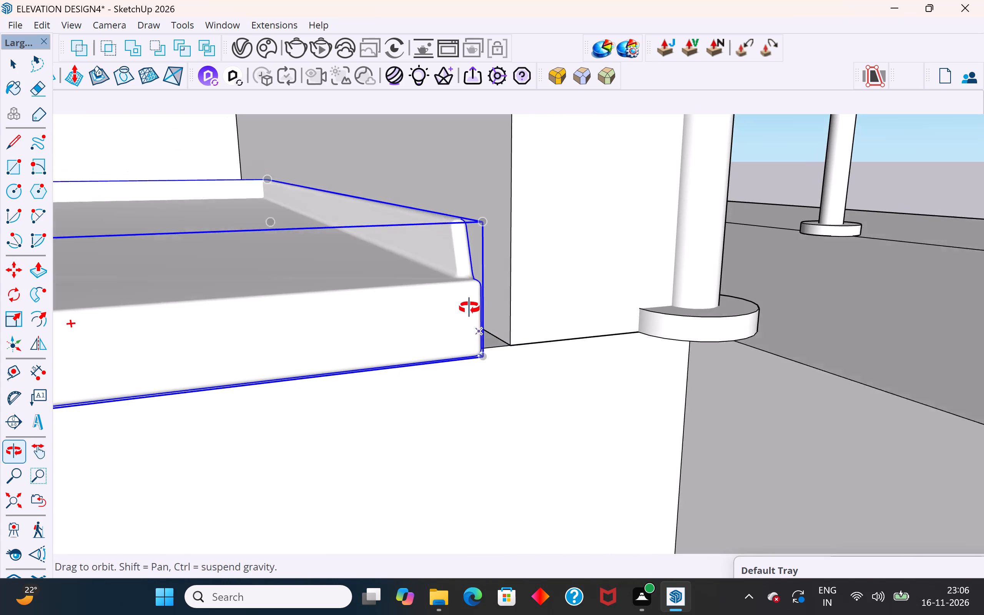
middle_click_drag(469, 308, 469, 305)
left_click(482, 356)
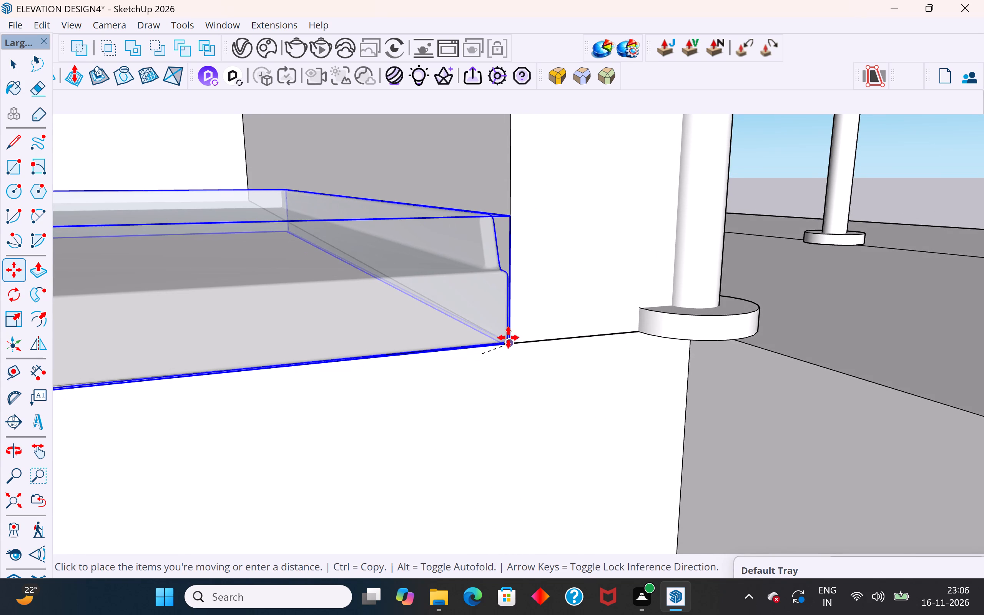
left_click(510, 337)
Scale the shower tray along the red axis, shortening it from the toilet side towards the shower wall.
scroll(525, 366, "down", 20)
scroll(525, 366, "down", 1)
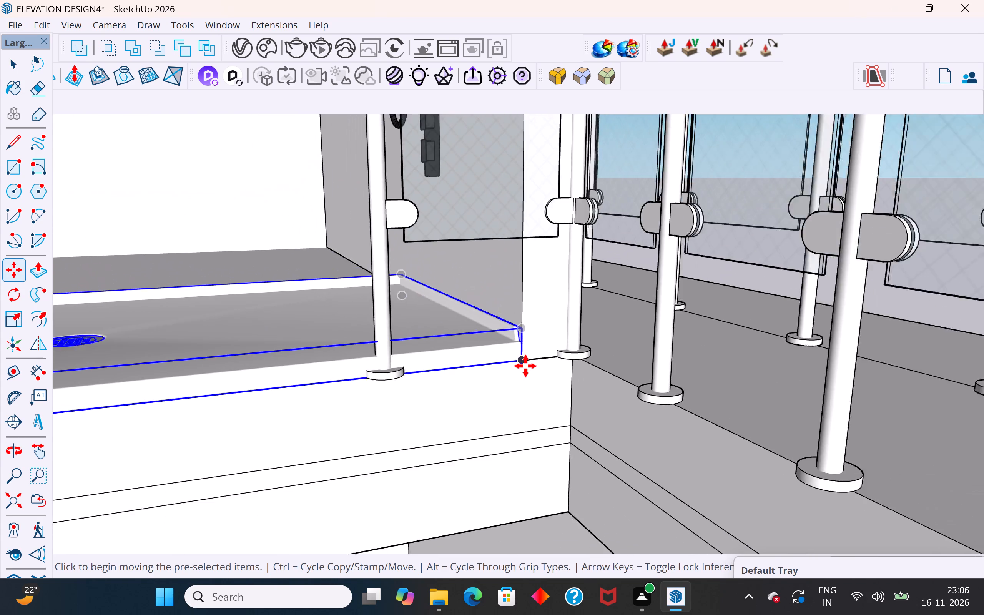
scroll(525, 366, "down", 14)
middle_click_drag(525, 366, 510, 441)
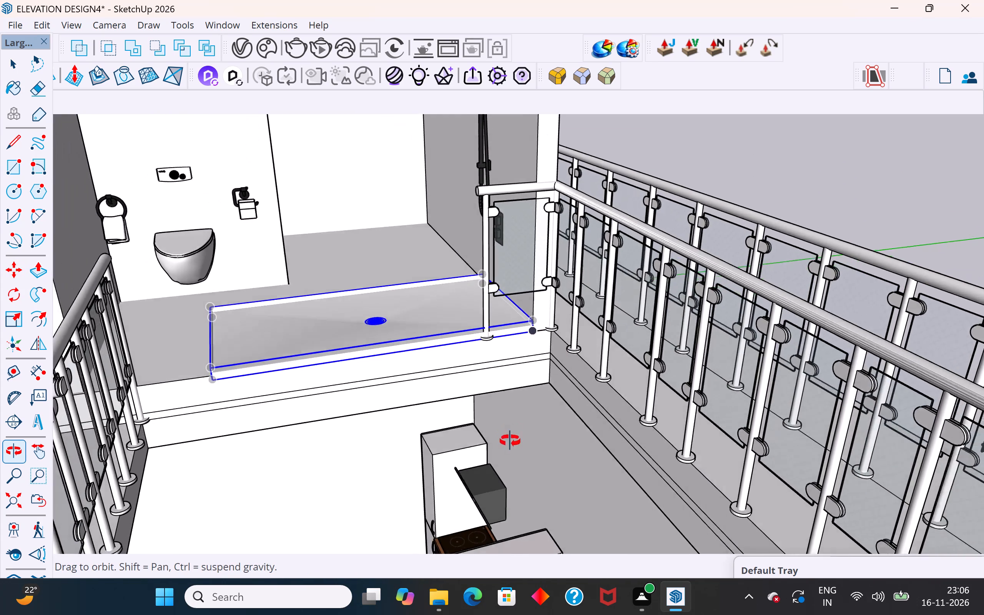
middle_click_drag(510, 441, 632, 385)
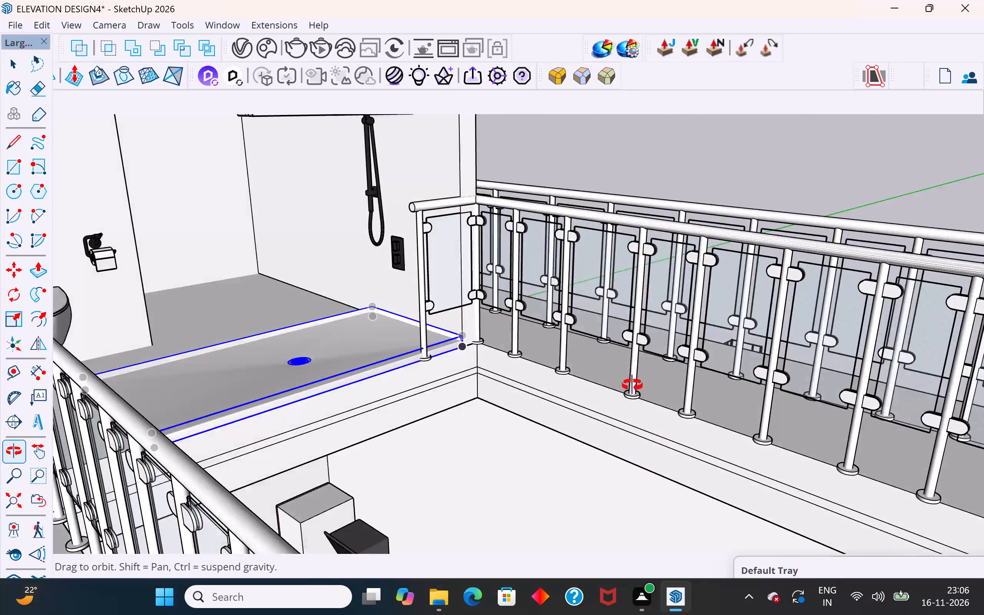
middle_click_drag(632, 385, 517, 400)
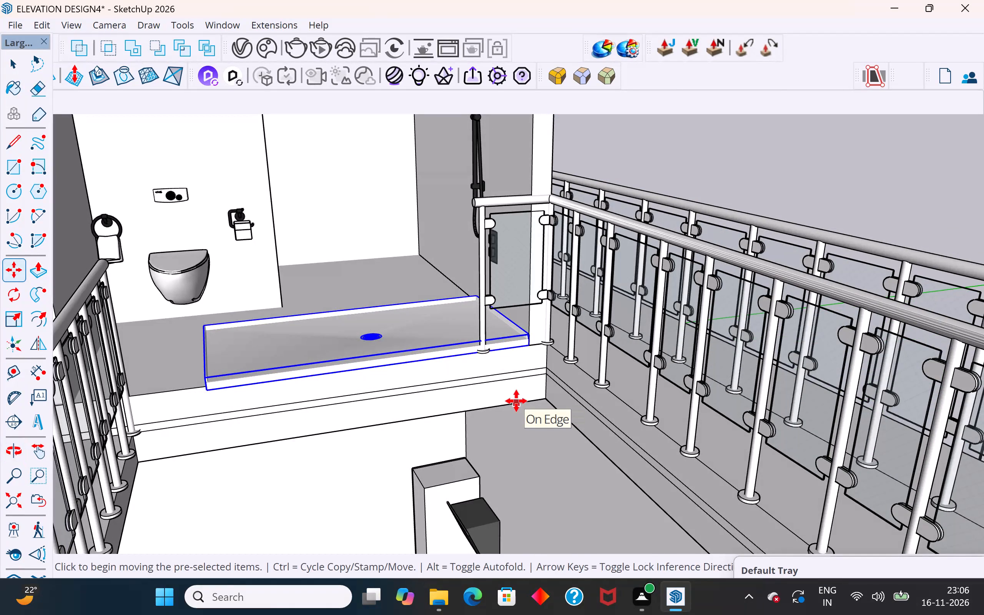
key("s")
scroll(223, 353, "up", 4)
middle_click_drag(223, 349, 160, 371)
scroll(223, 354, "up", 10)
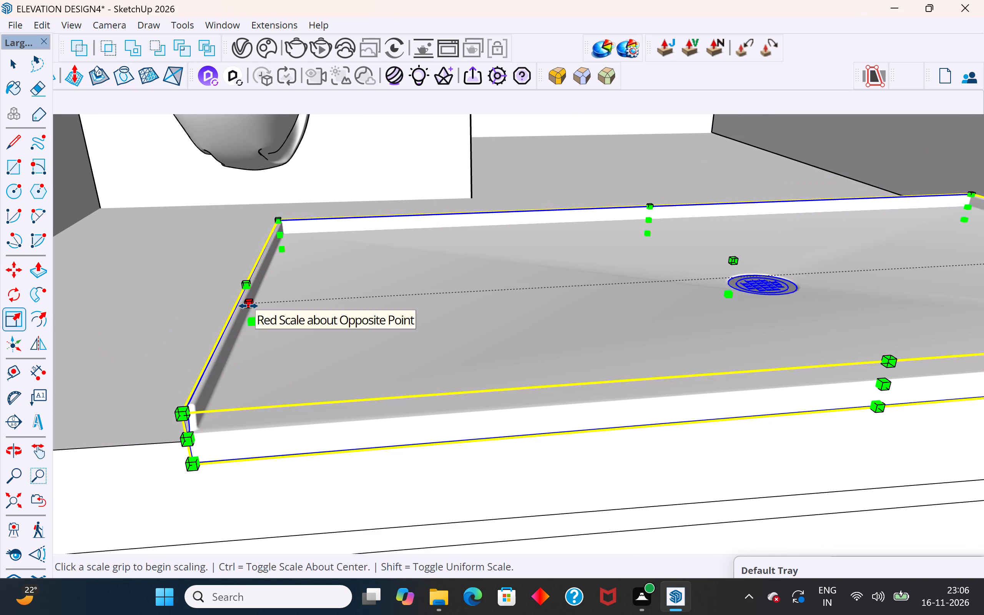
left_click(248, 306)
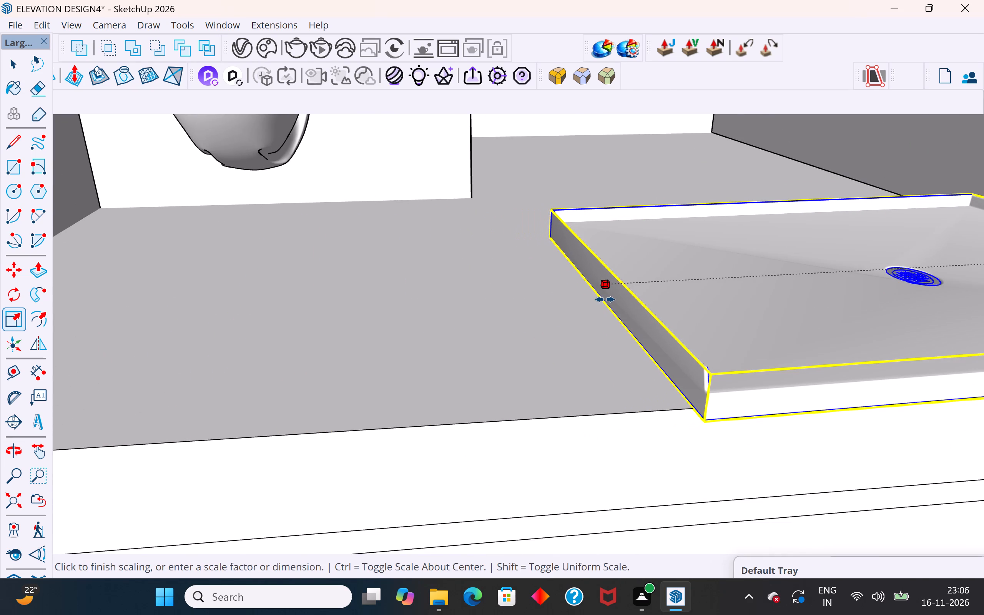
left_click(605, 291)
scroll(601, 291, "down", 11)
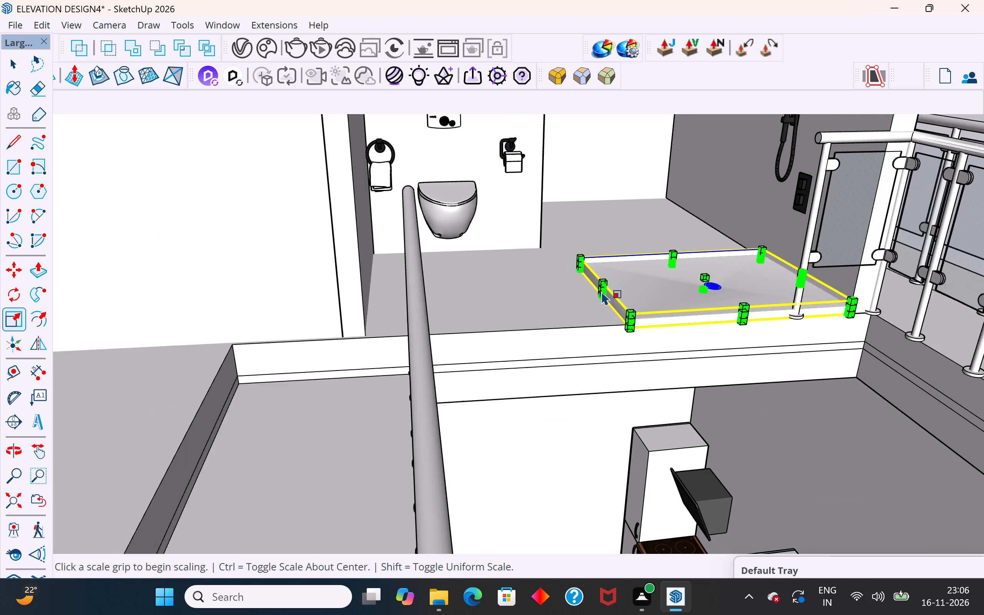
middle_click_drag(601, 291, 537, 304)
scroll(706, 343, "up", 5)
middle_click_drag(754, 339, 740, 328)
left_click(15, 64)
Rotate the shower tray slightly about its front corner at the shower wall so its front edge aligns with the floor edge.
scroll(366, 205, "down", 5)
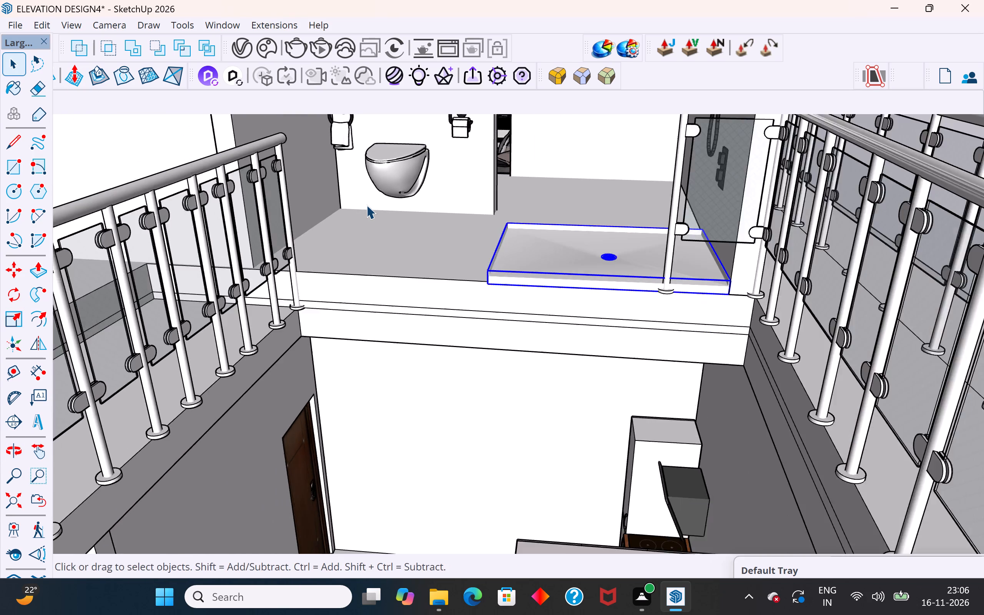
scroll(366, 205, "down", 5)
middle_click_drag(449, 239, 657, 329)
scroll(597, 352, "down", 7)
scroll(457, 201, "up", 4)
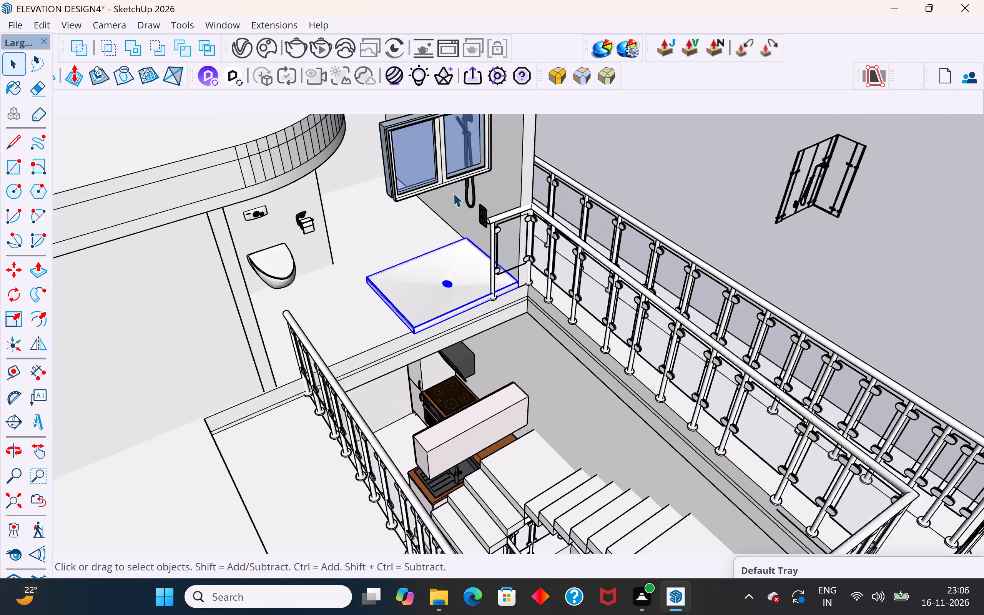
scroll(453, 193, "up", 10)
left_click(480, 299)
scroll(633, 328, "down", 3)
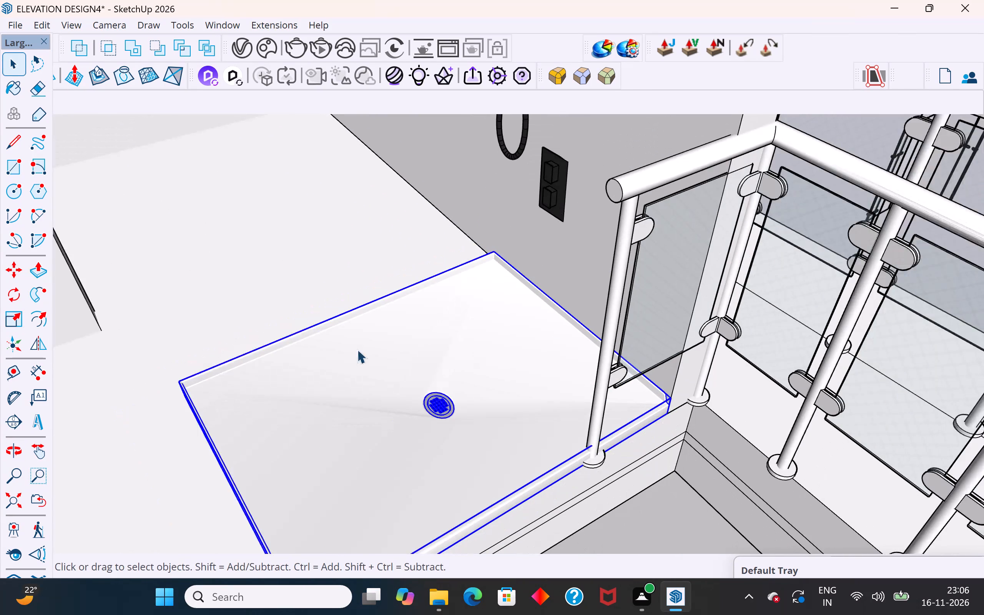
left_click(18, 300)
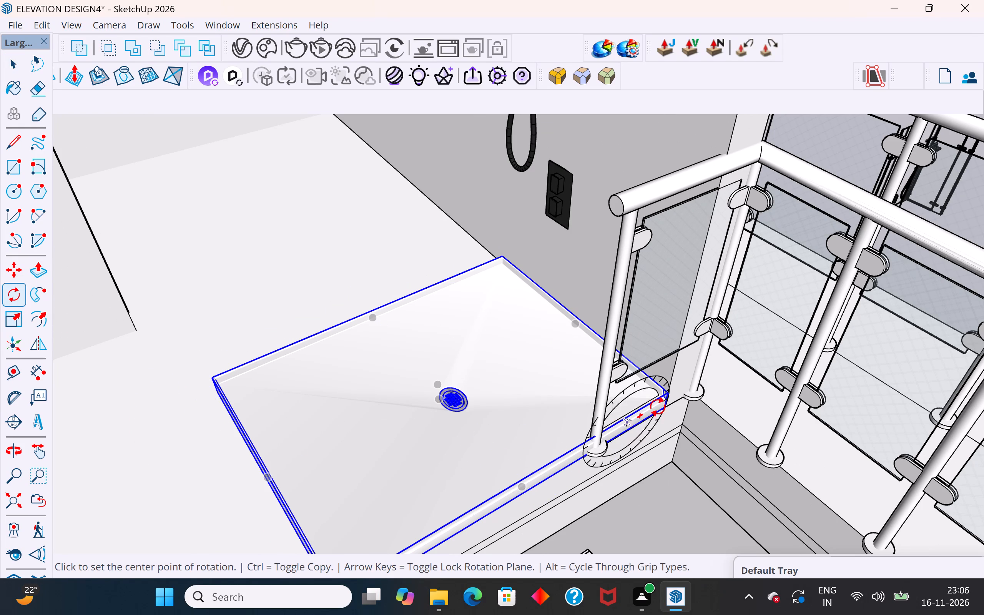
scroll(663, 399, "up", 8)
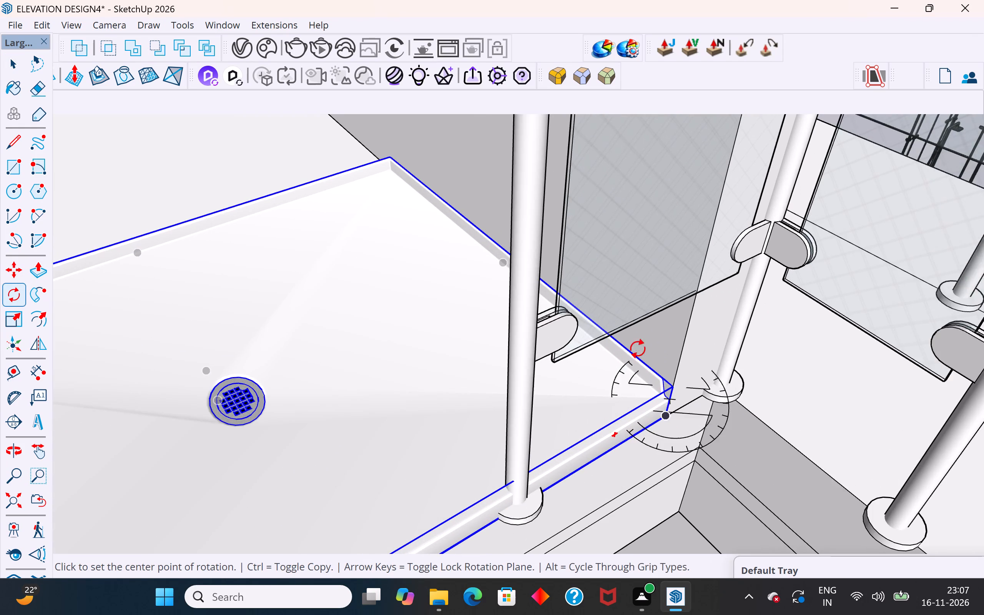
scroll(622, 322, "down", 5)
scroll(640, 388, "up", 8)
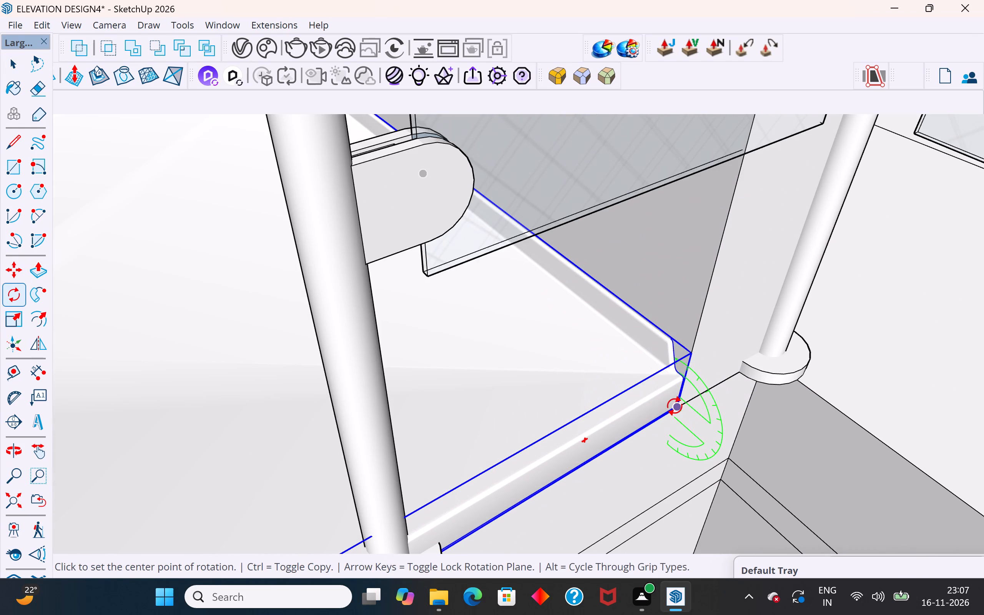
middle_click_drag(664, 401, 649, 364)
scroll(649, 364, "up", 1)
scroll(649, 364, "down", 17)
scroll(649, 364, "down", 6)
scroll(636, 408, "up", 3)
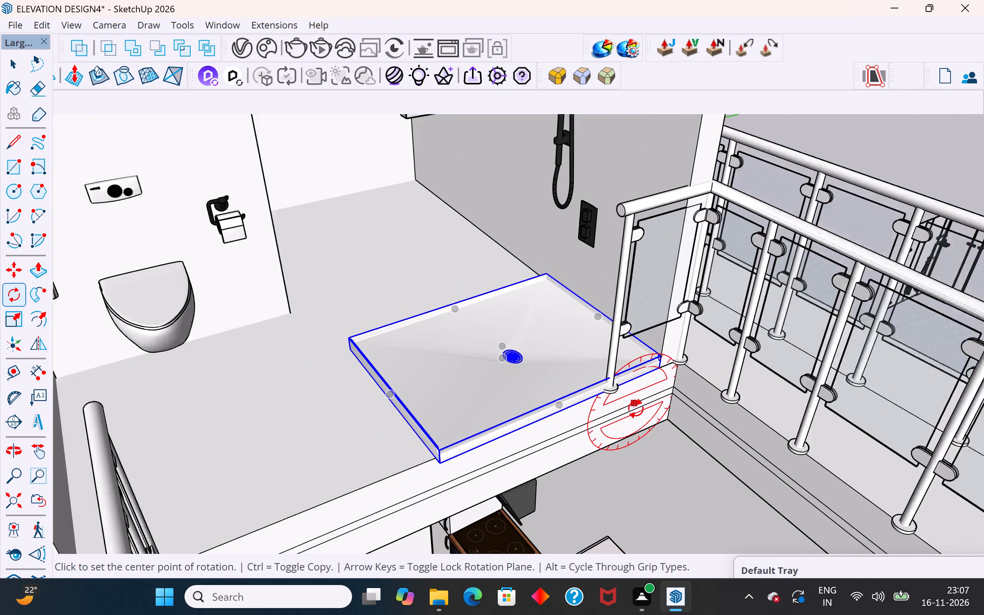
scroll(636, 408, "up", 9)
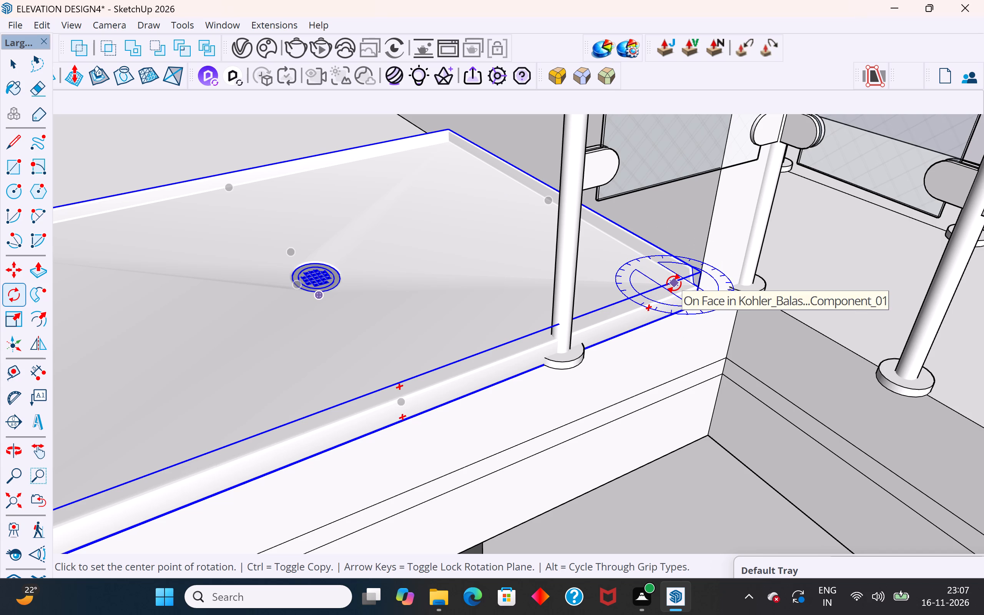
left_click(674, 283)
scroll(674, 283, "down", 11)
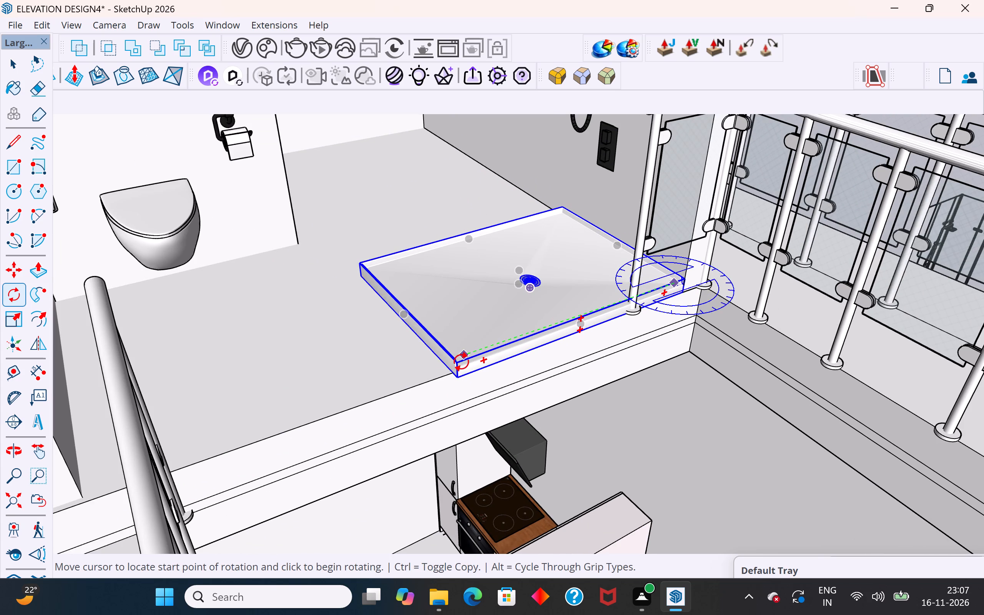
left_click(459, 369)
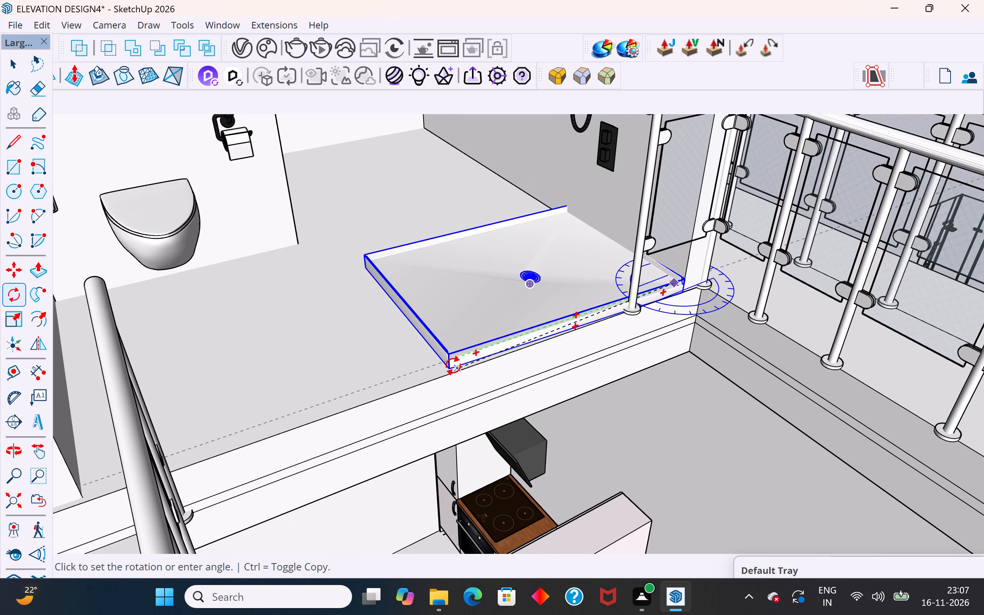
scroll(451, 369, "up", 16)
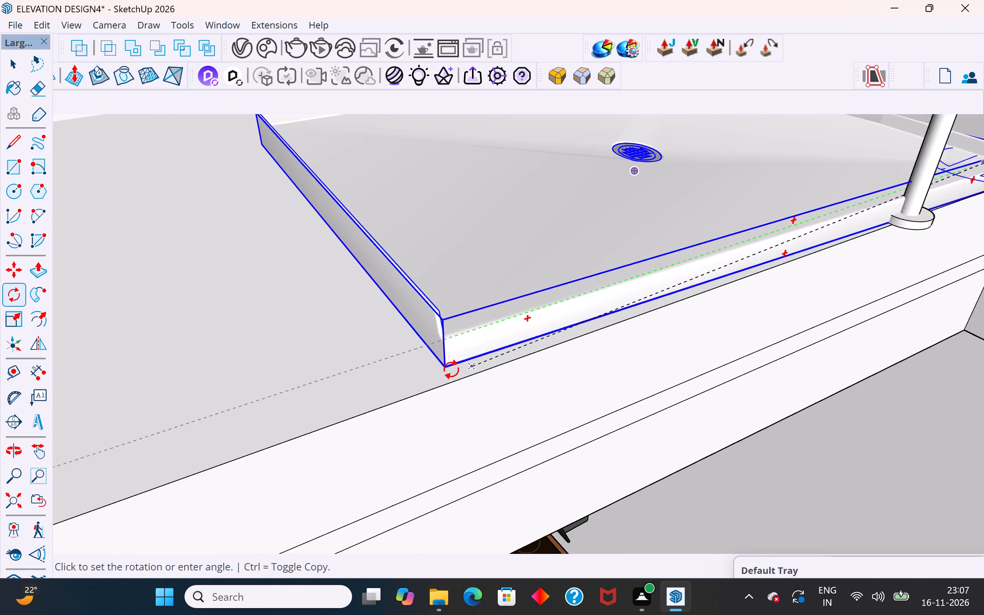
scroll(451, 369, "up", 9)
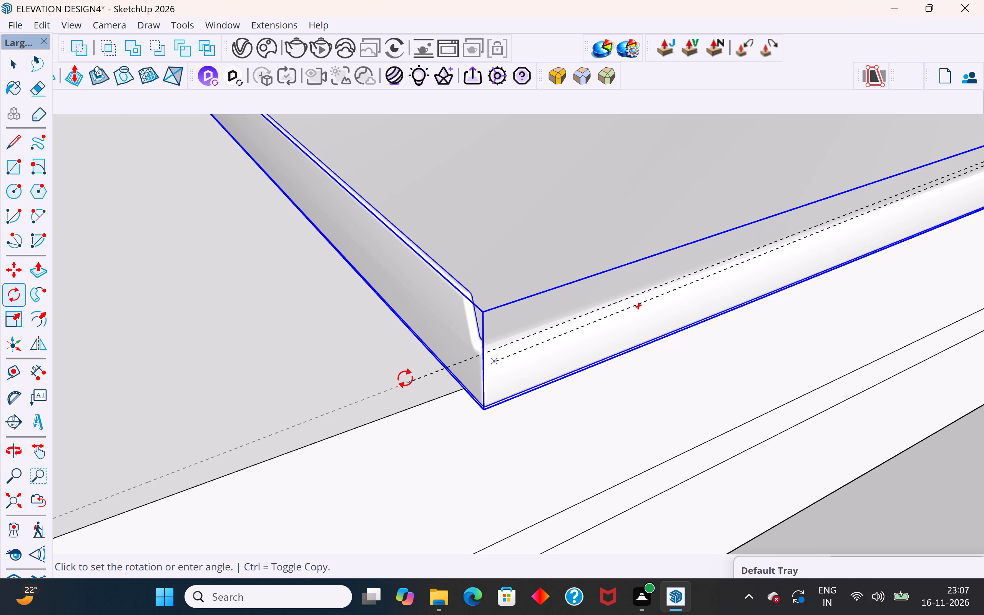
left_click(397, 356)
left_click(17, 71)
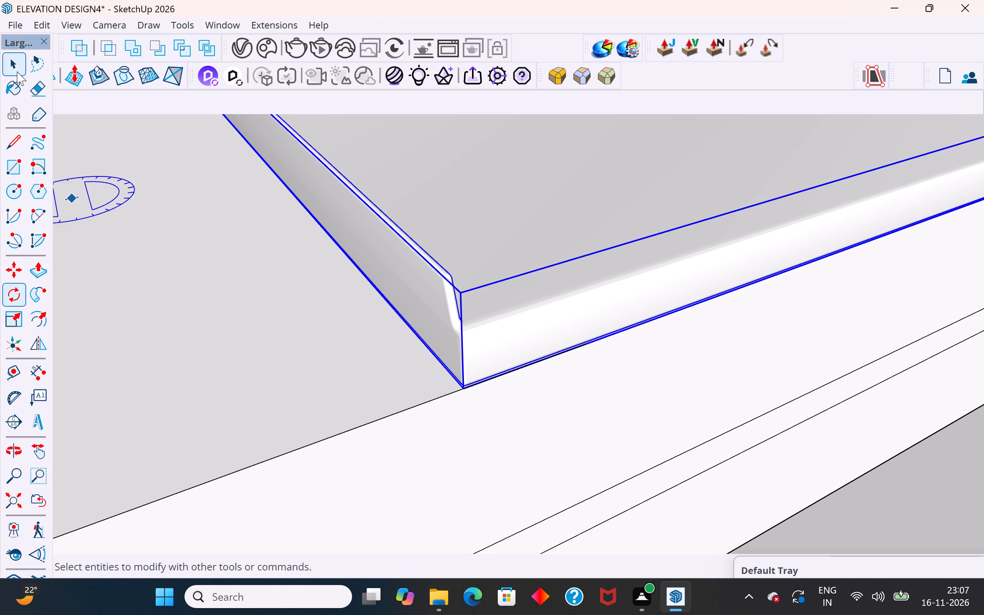
scroll(376, 262, "down", 20)
scroll(376, 262, "down", 20)
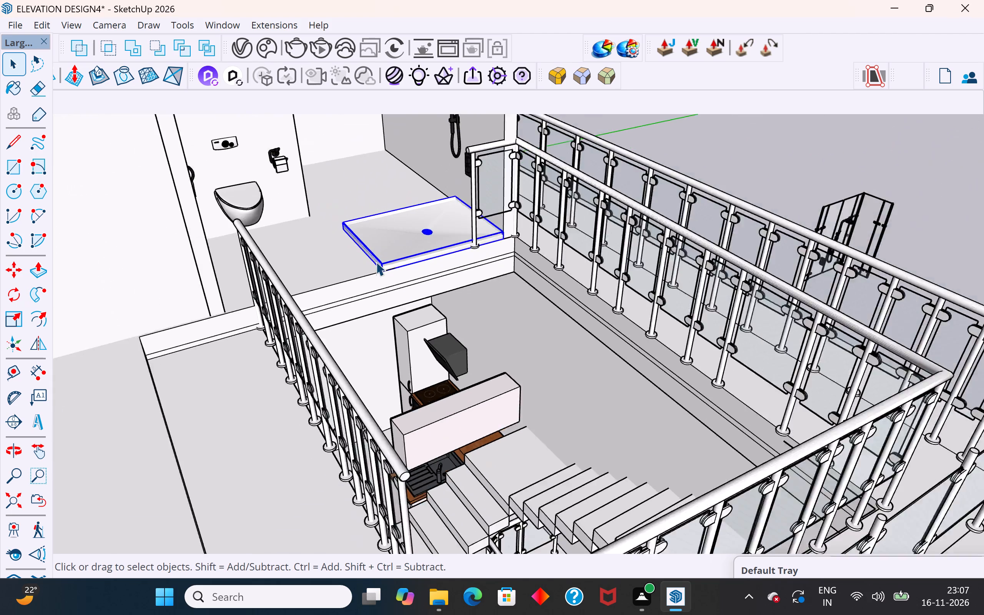
scroll(376, 262, "down", 4)
left_click(695, 180)
Move the shower enclosure's glass side panel from outside the building to the tray's front bottom corner on the toilet side.
scroll(590, 282, "down", 3)
middle_click_drag(746, 253, 604, 253)
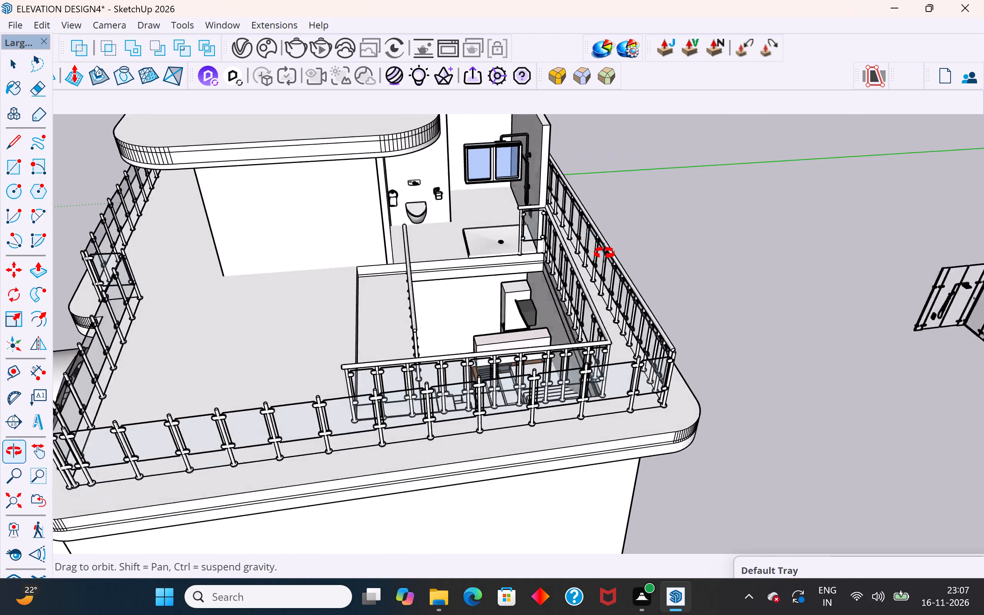
middle_click_drag(604, 253, 572, 223)
scroll(502, 239, "up", 6)
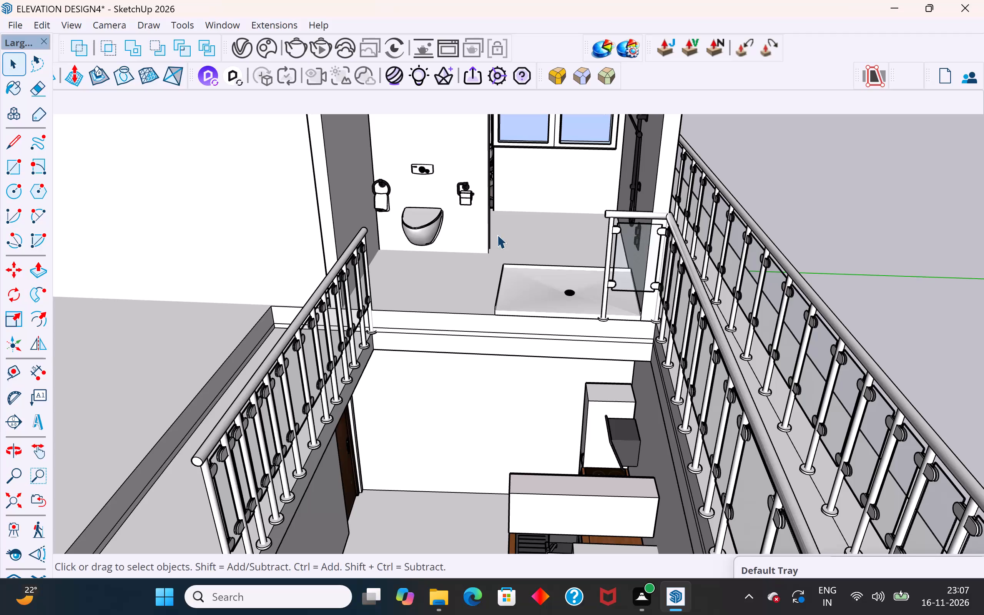
scroll(495, 256, "down", 4)
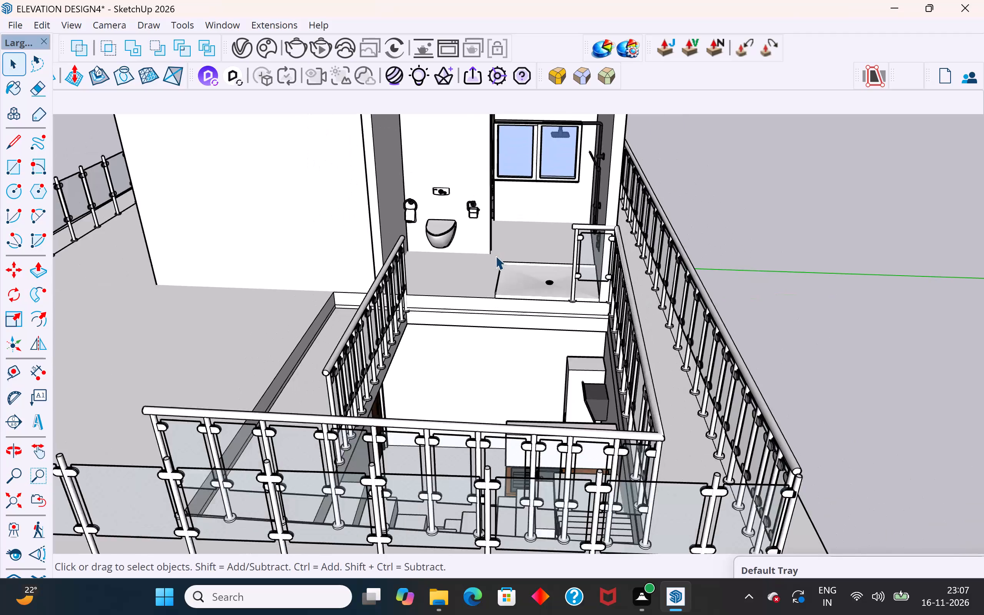
middle_click_drag(500, 259, 490, 208)
scroll(364, 364, "down", 13)
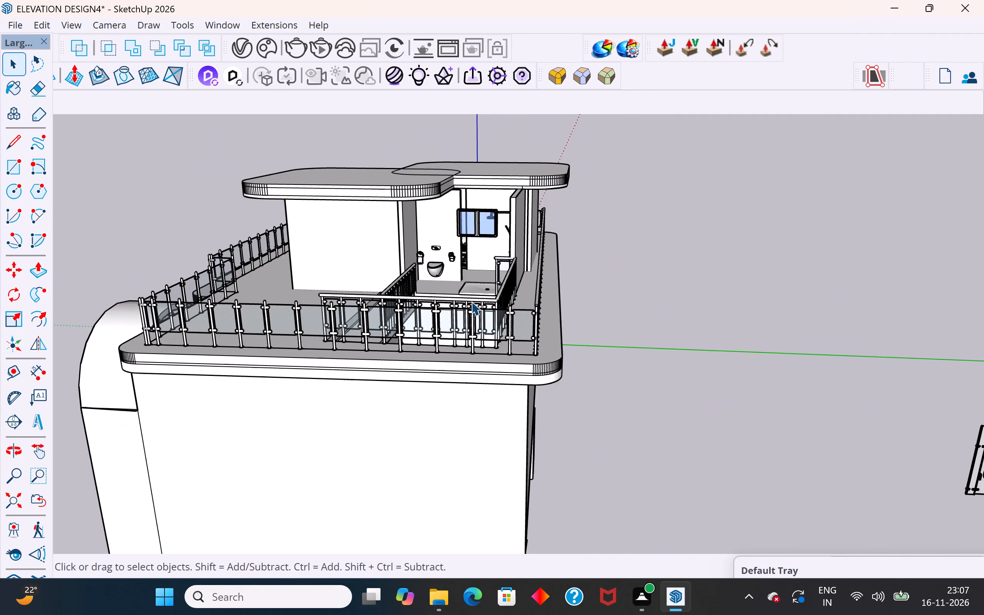
middle_click_drag(540, 344, 577, 370)
scroll(575, 357, "down", 6)
scroll(872, 400, "up", 10)
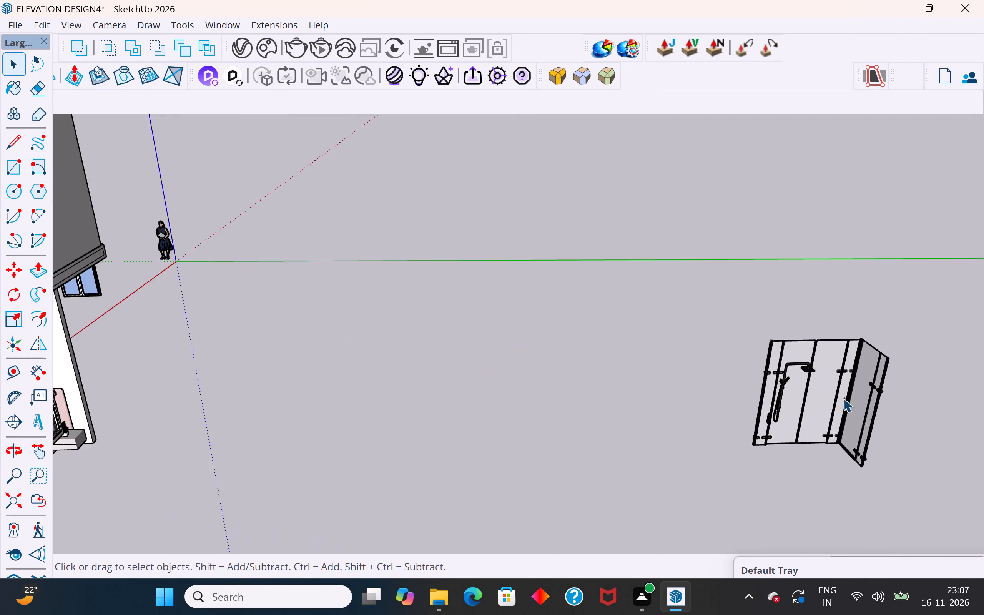
scroll(843, 398, "up", 5)
middle_click_drag(808, 392, 839, 409)
left_click(862, 389)
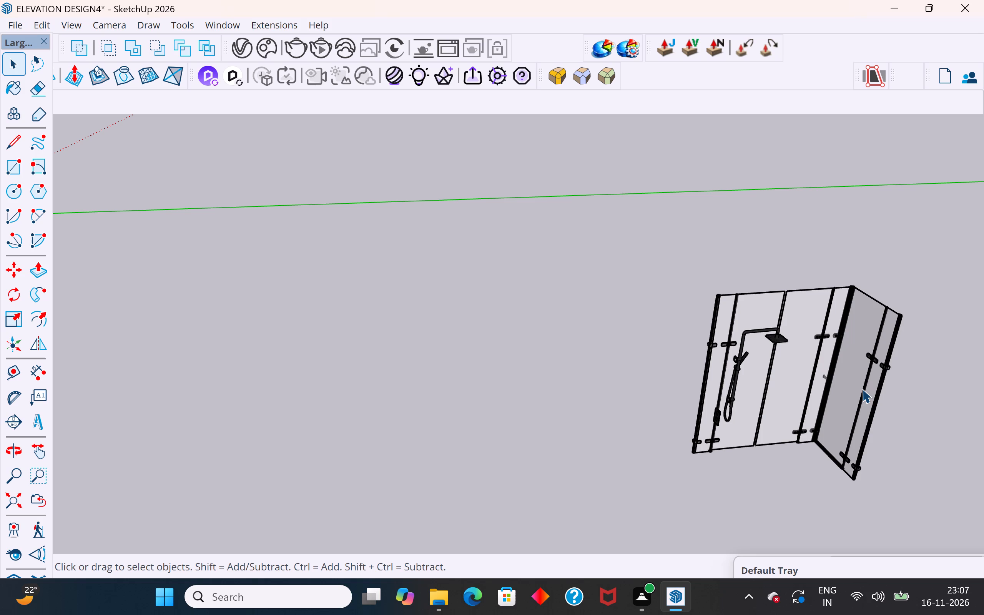
key("m")
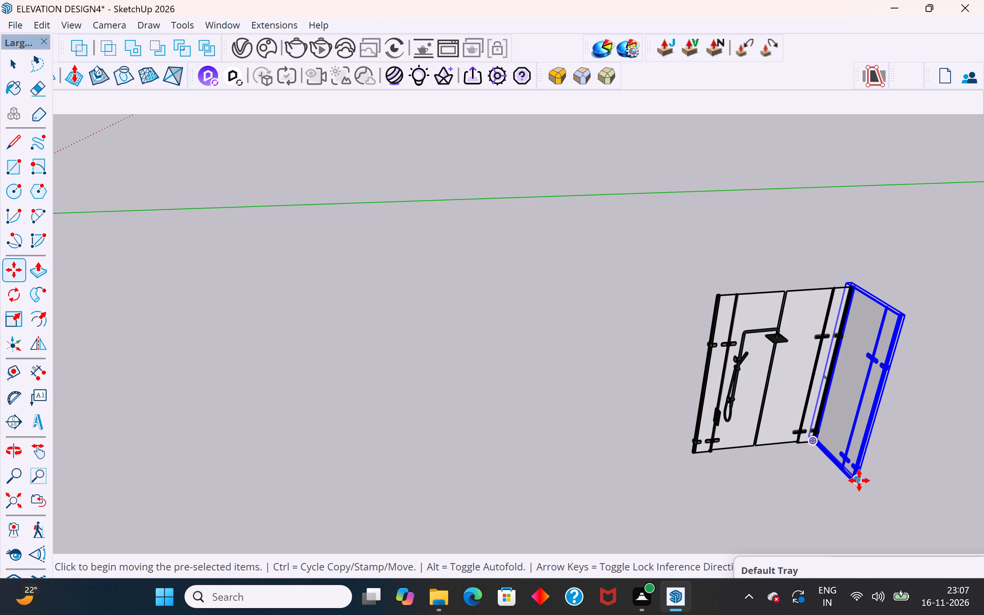
left_click(859, 480)
scroll(898, 404, "down", 12)
scroll(176, 254, "up", 5)
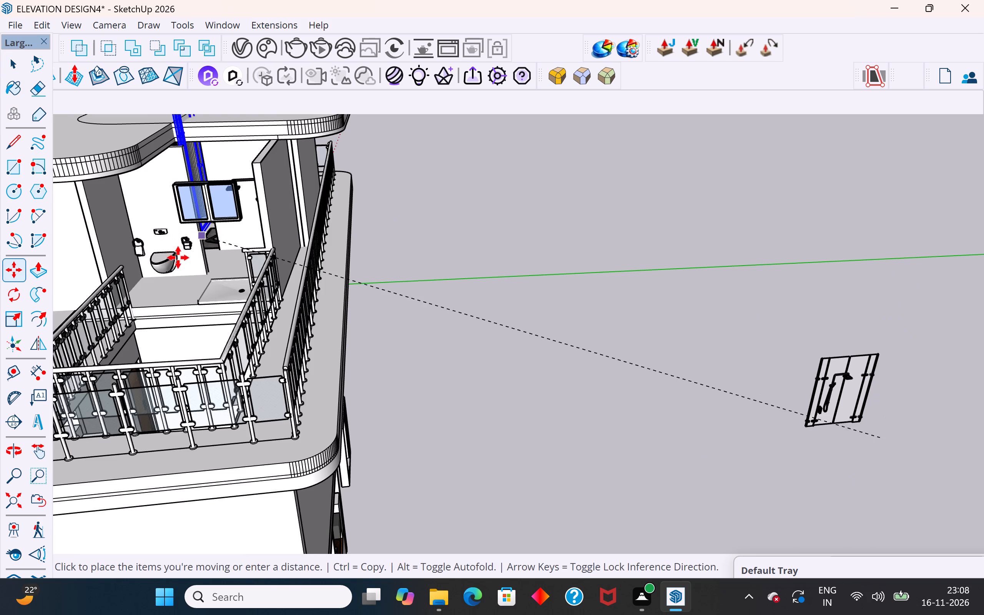
scroll(178, 258, "up", 9)
scroll(208, 337, "up", 12)
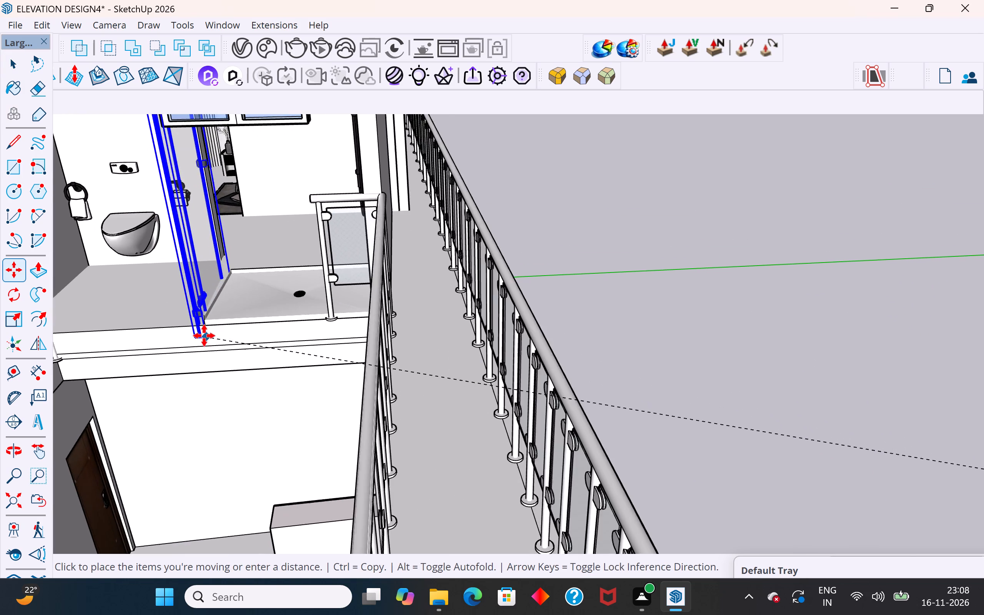
scroll(204, 336, "up", 20)
scroll(204, 336, "up", 2)
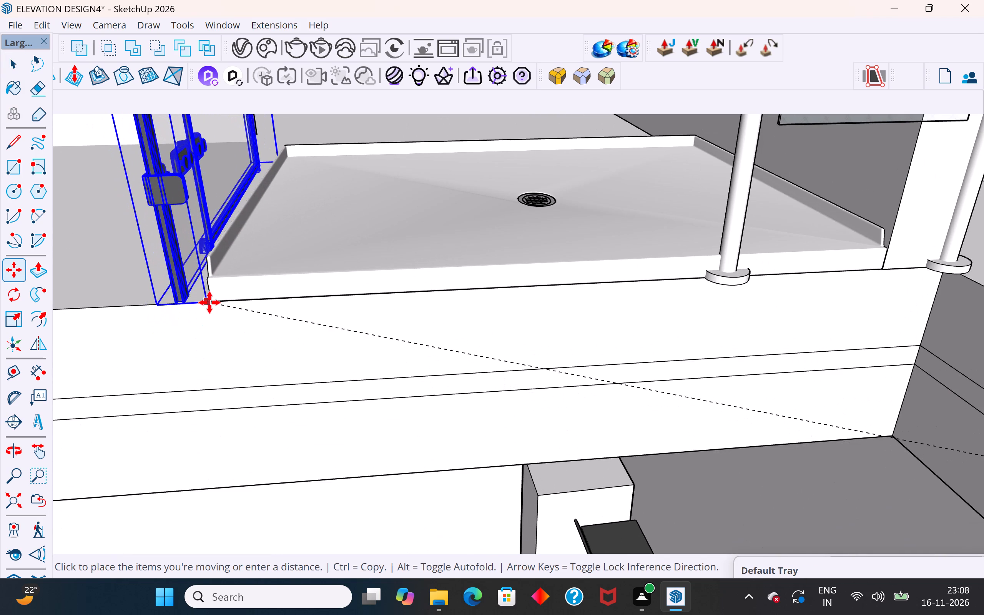
scroll(214, 300, "up", 11)
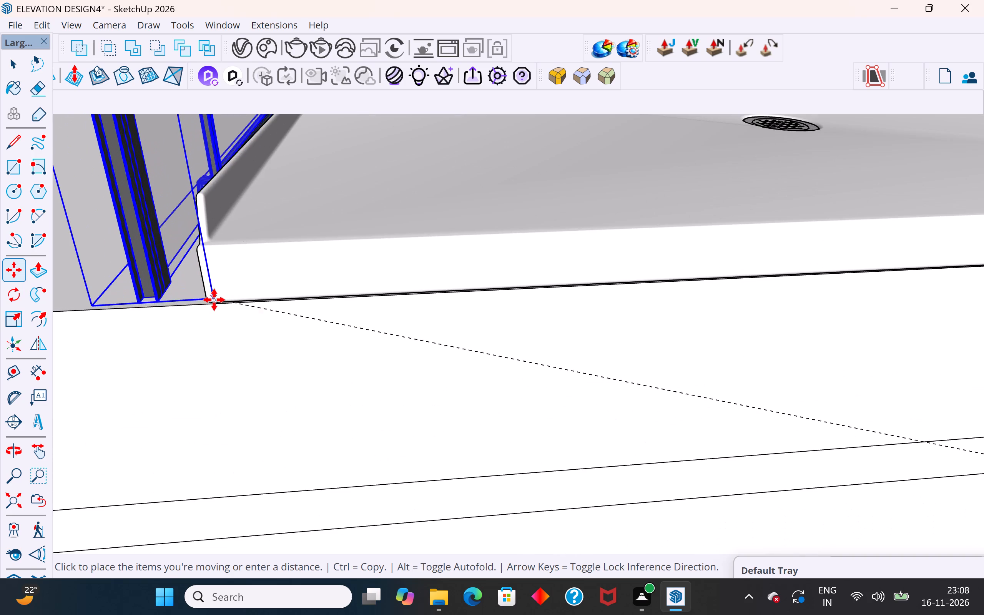
left_click(209, 304)
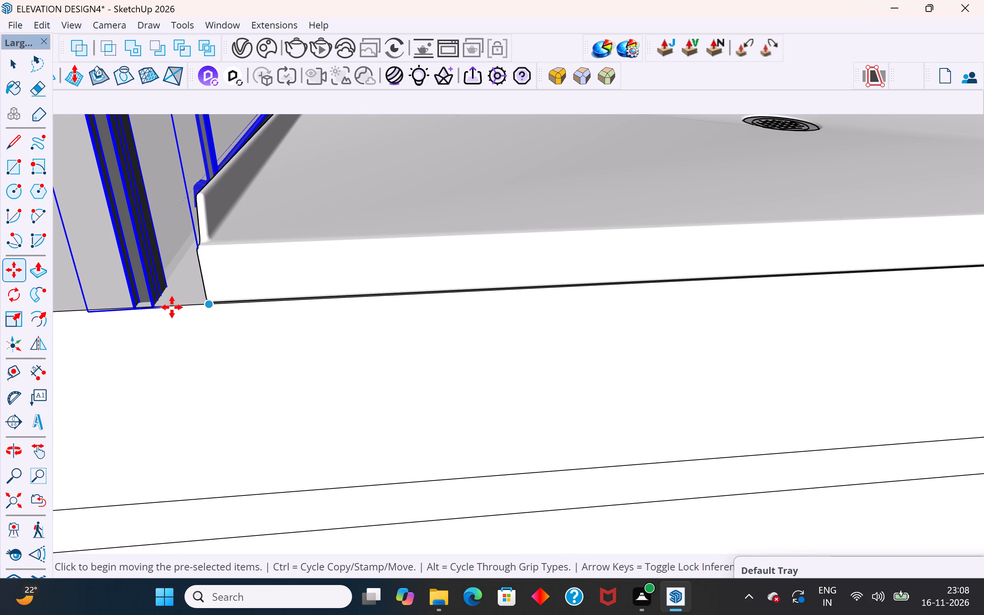
Move the glass side panel by its frame's bottom corner against the shower tray's front bottom corner, closing the gap between them.
scroll(148, 309, "up", 8)
left_click(158, 304)
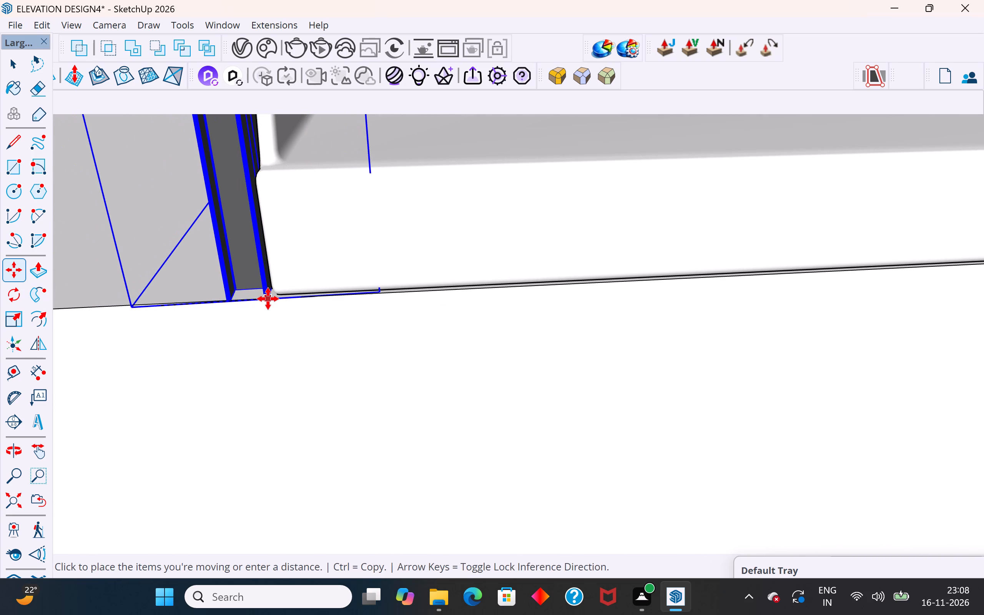
left_click(270, 299)
scroll(256, 301, "down", 11)
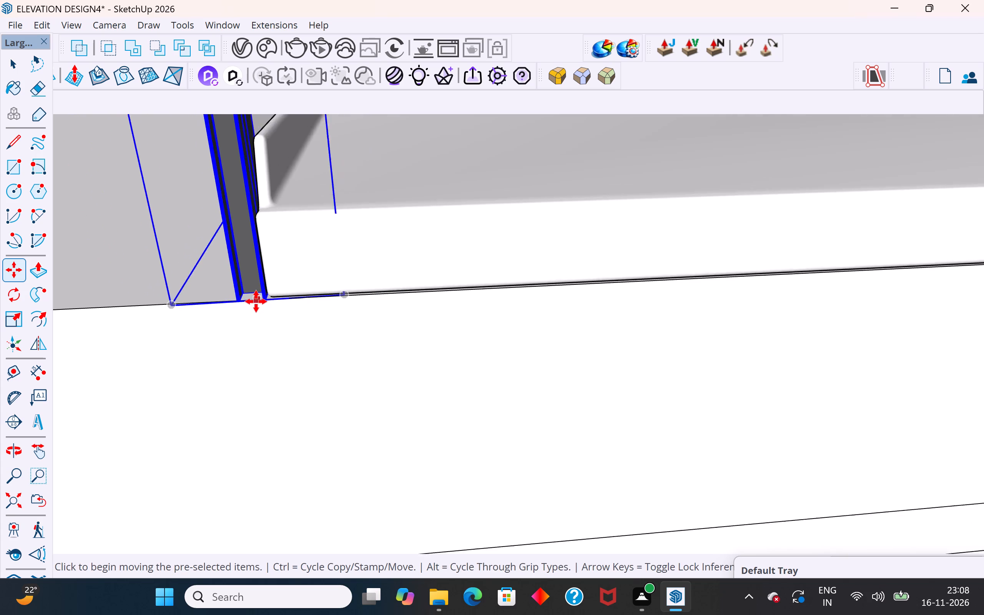
scroll(256, 301, "down", 20)
scroll(256, 301, "down", 20)
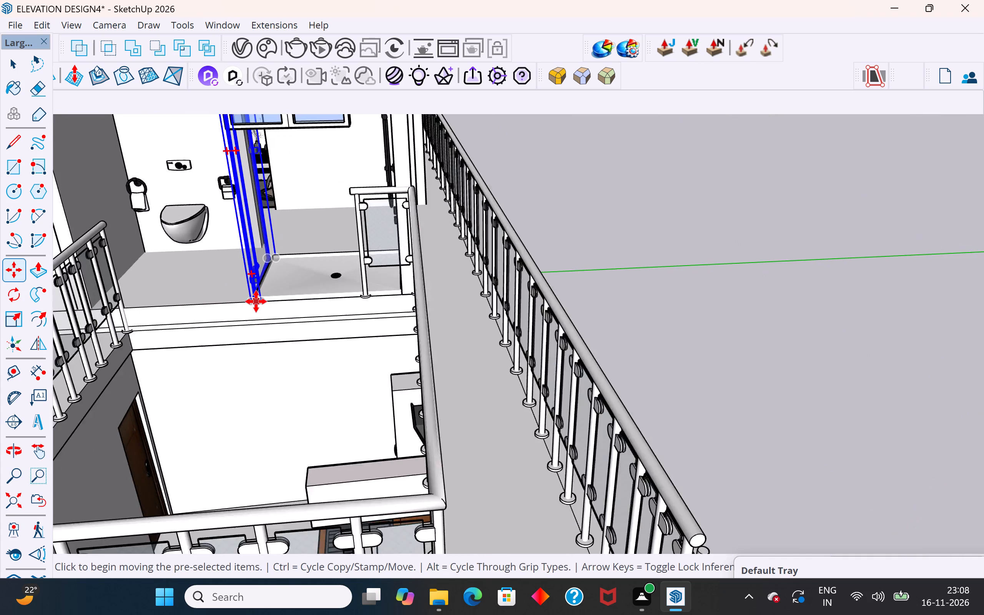
scroll(256, 301, "down", 6)
left_click(18, 64)
left_click(522, 294)
Copy the two-part glass door enclosure from outside the building, by its bottom corner, to the tray's back bottom corner at the shower wall.
scroll(512, 297, "down", 3)
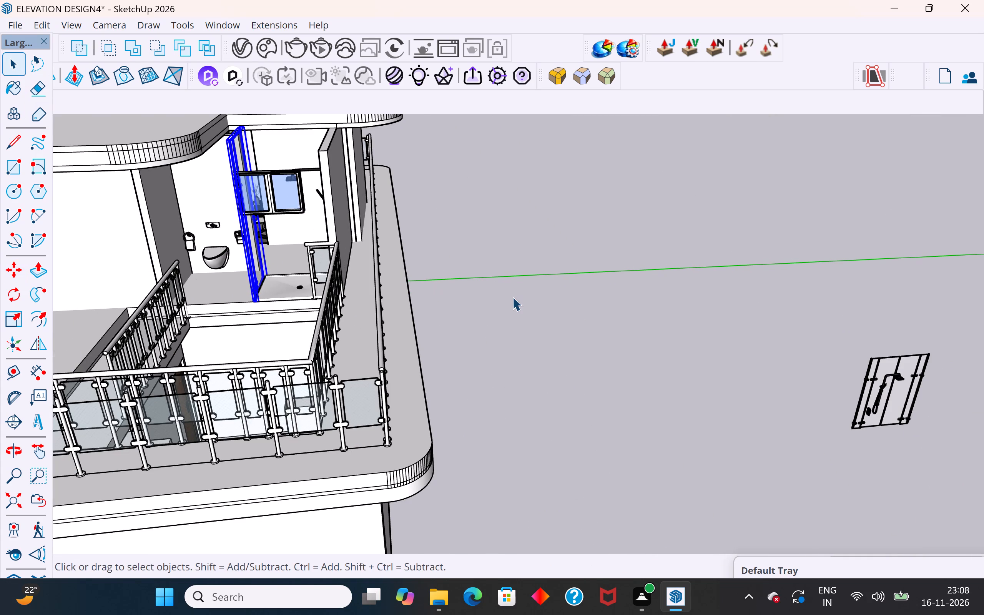
scroll(512, 297, "down", 1)
scroll(746, 333, "up", 9)
middle_click_drag(810, 366, 726, 365)
scroll(777, 367, "up", 1)
middle_click_drag(777, 359, 775, 344)
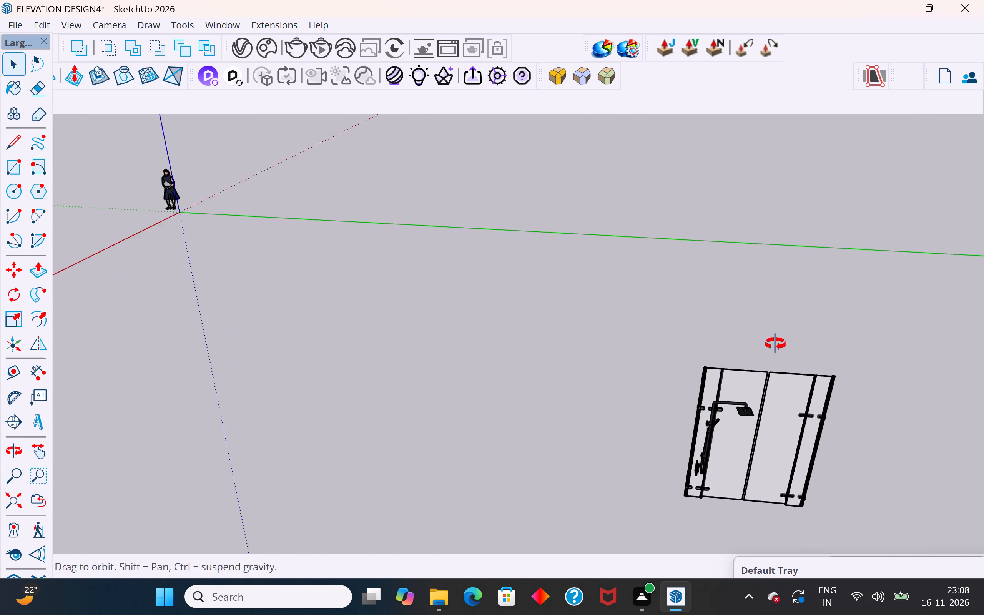
middle_click_drag(775, 344, 774, 330)
left_click_drag(871, 314, 668, 348)
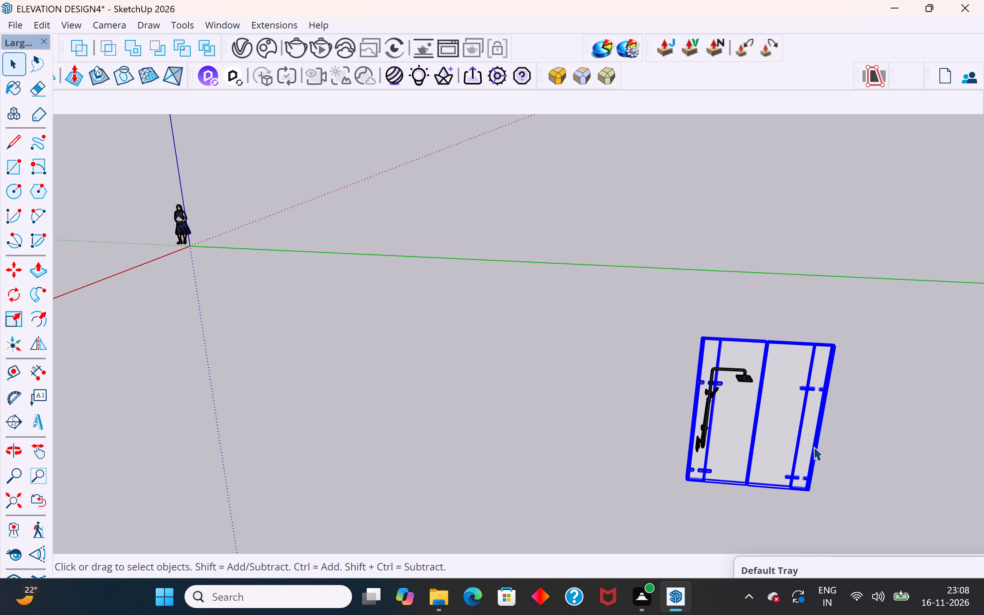
key("m")
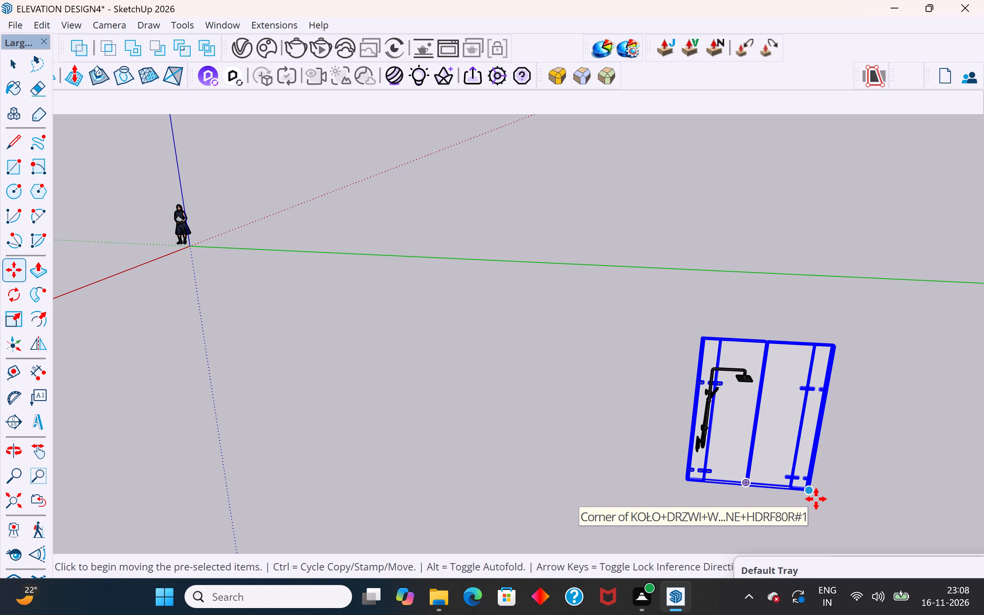
left_click(814, 496, "ctrl")
scroll(847, 503, "down", 12)
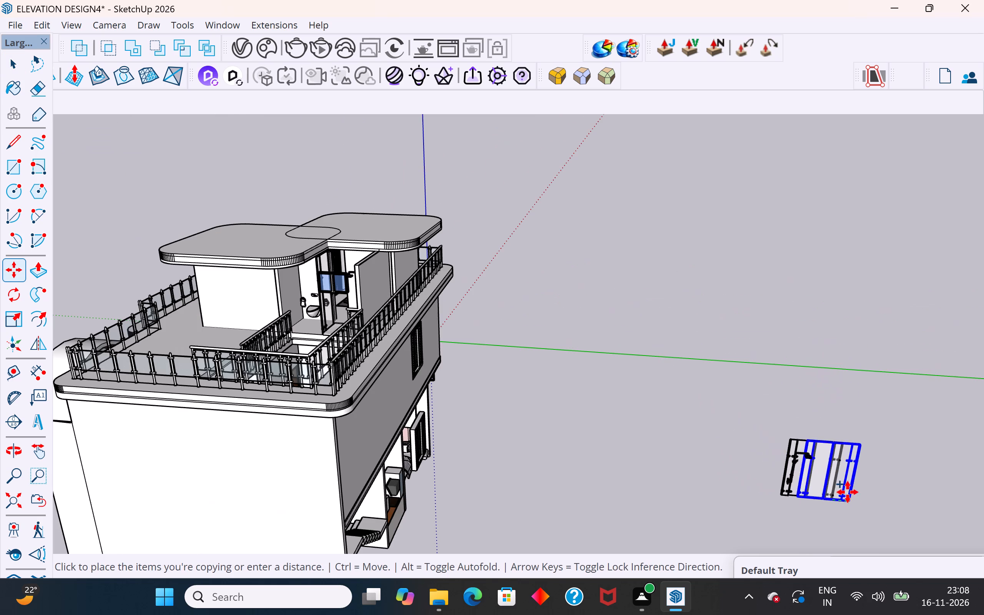
scroll(355, 316, "up", 9)
middle_click_drag(355, 324, 436, 442)
scroll(310, 387, "up", 2)
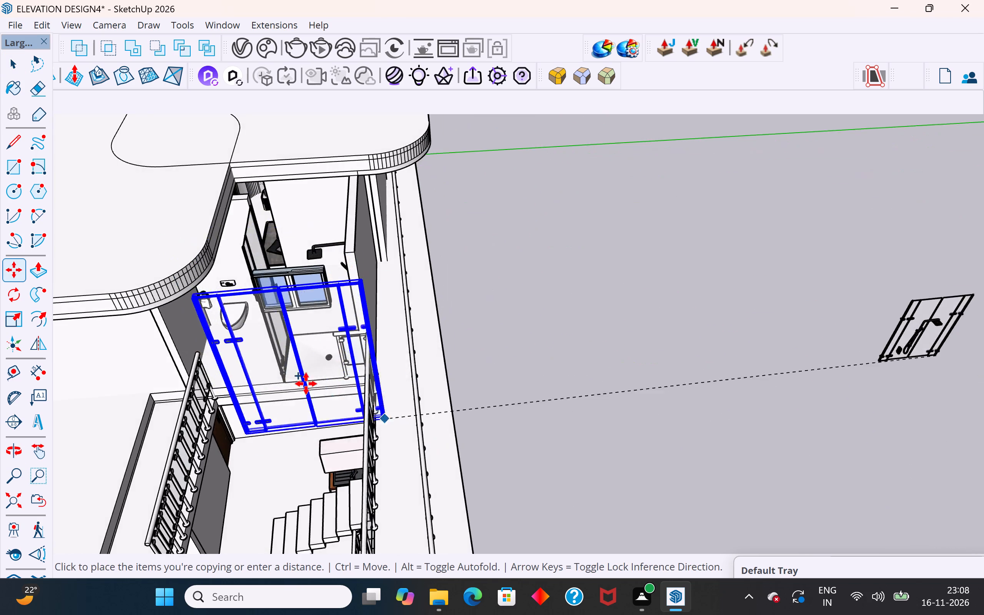
scroll(306, 384, "up", 20)
scroll(306, 384, "up", 11)
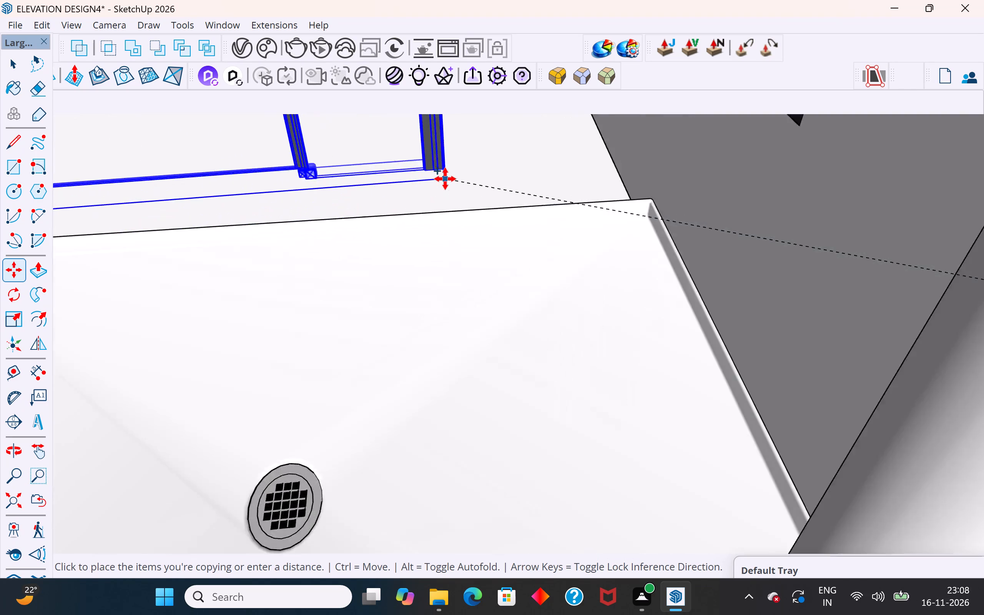
scroll(445, 179, "up", 6)
middle_click_drag(759, 216, 793, 292)
scroll(796, 220, "up", 7)
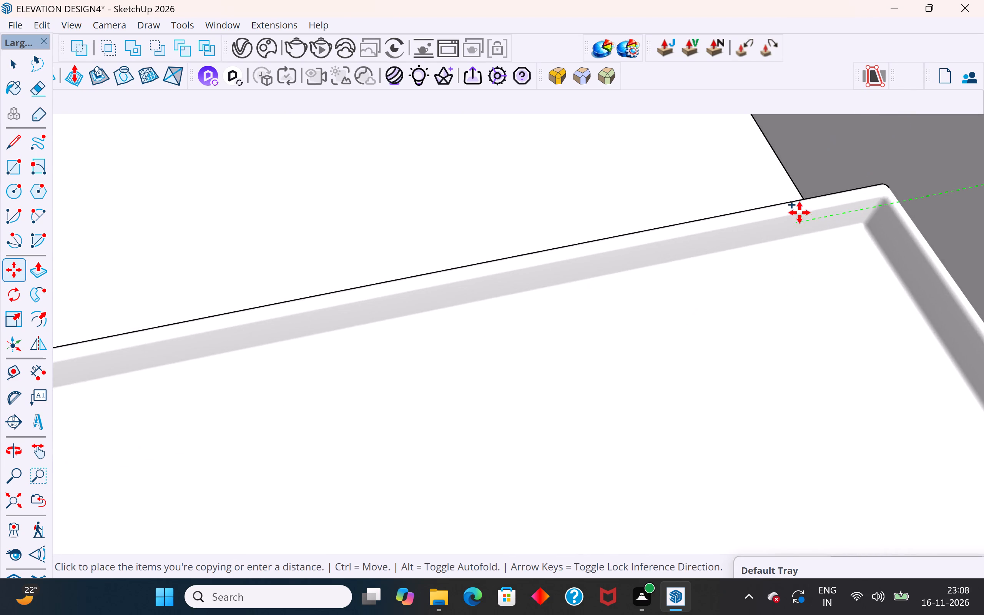
scroll(799, 213, "up", 2)
middle_click_drag(806, 199, 776, 396)
scroll(831, 327, "up", 8)
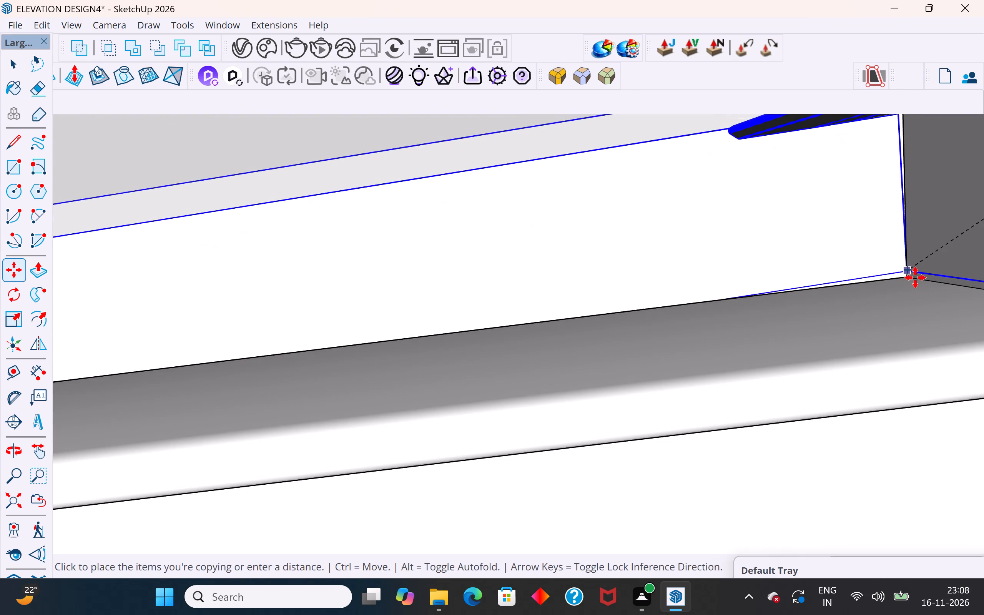
left_click(912, 277)
Move the copied glass panels along the shower wall so their frame sits closer to the tray's back edge, and clear the selection.
scroll(883, 326, "down", 8)
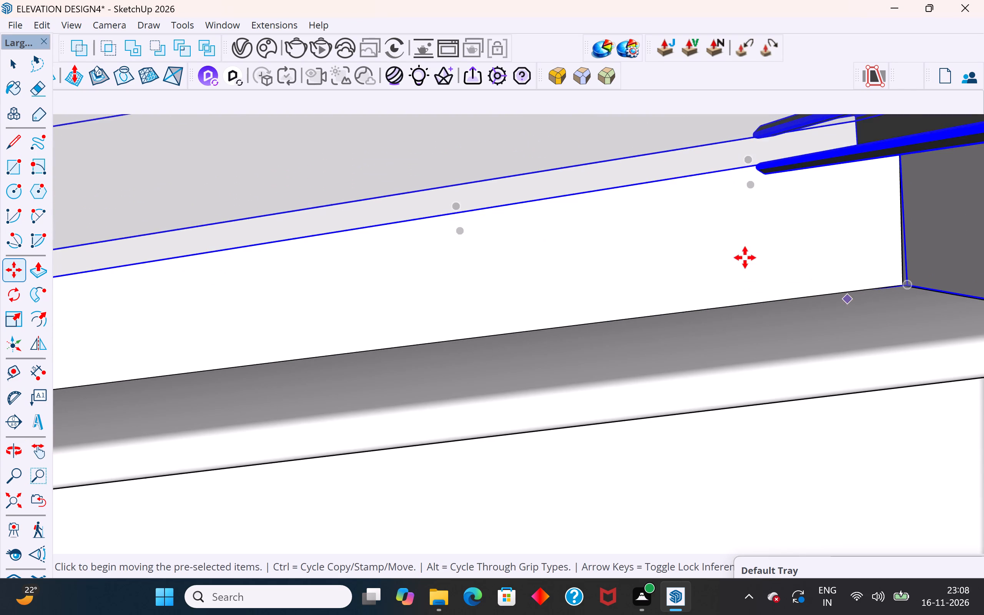
scroll(745, 258, "down", 20)
scroll(745, 258, "down", 4)
middle_click_drag(431, 224, 414, 106)
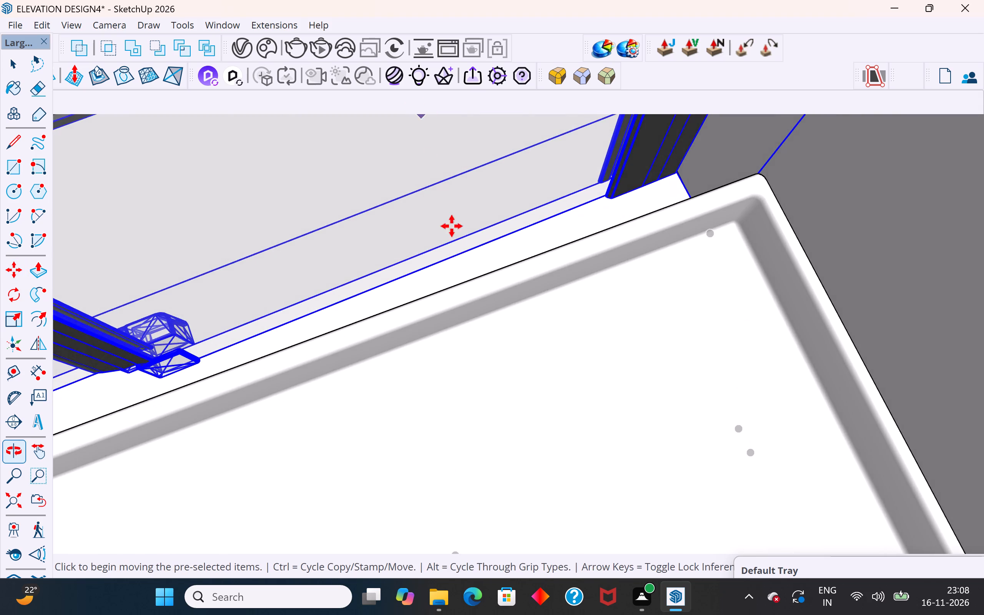
scroll(459, 266, "down", 5)
middle_click_drag(460, 260, 983, 45)
scroll(434, 281, "up", 3)
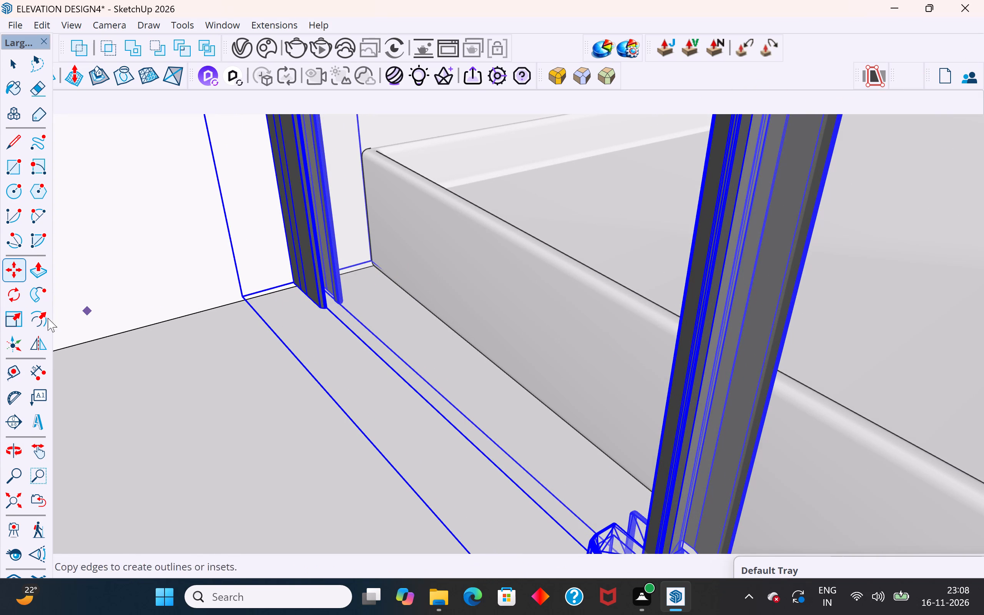
key("m")
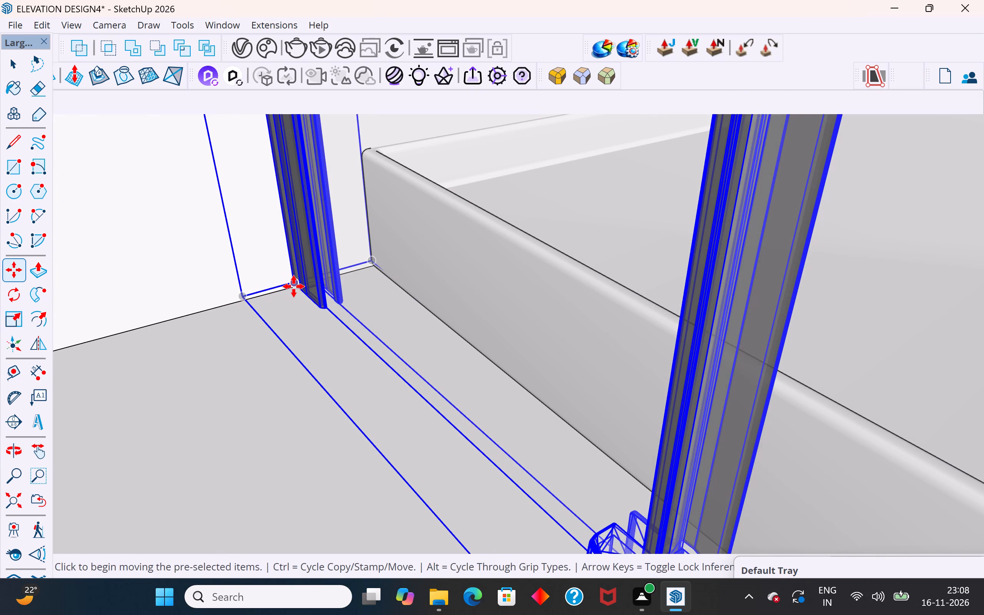
left_click(294, 286)
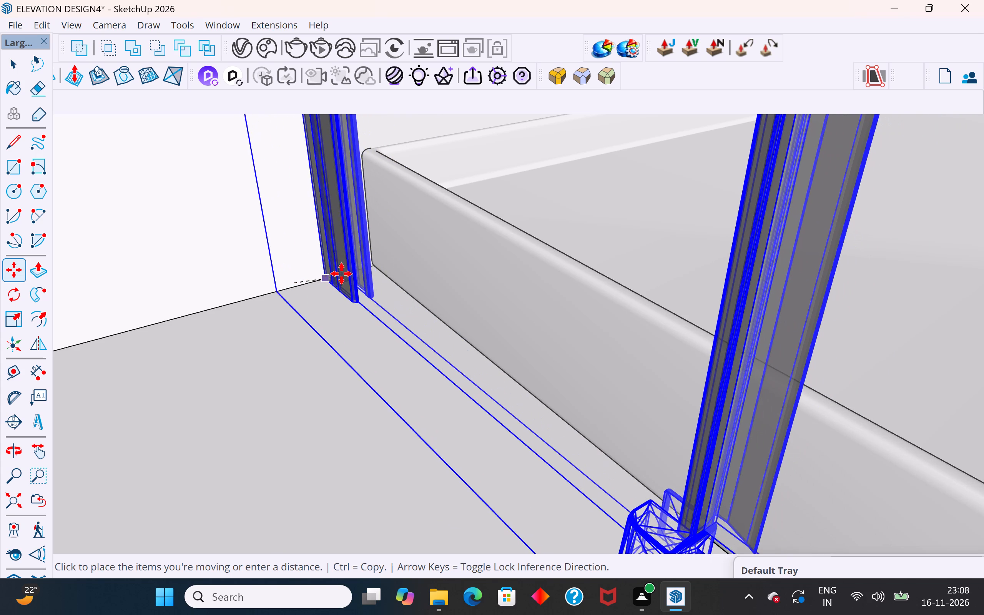
left_click(344, 273)
scroll(324, 278, "down", 20)
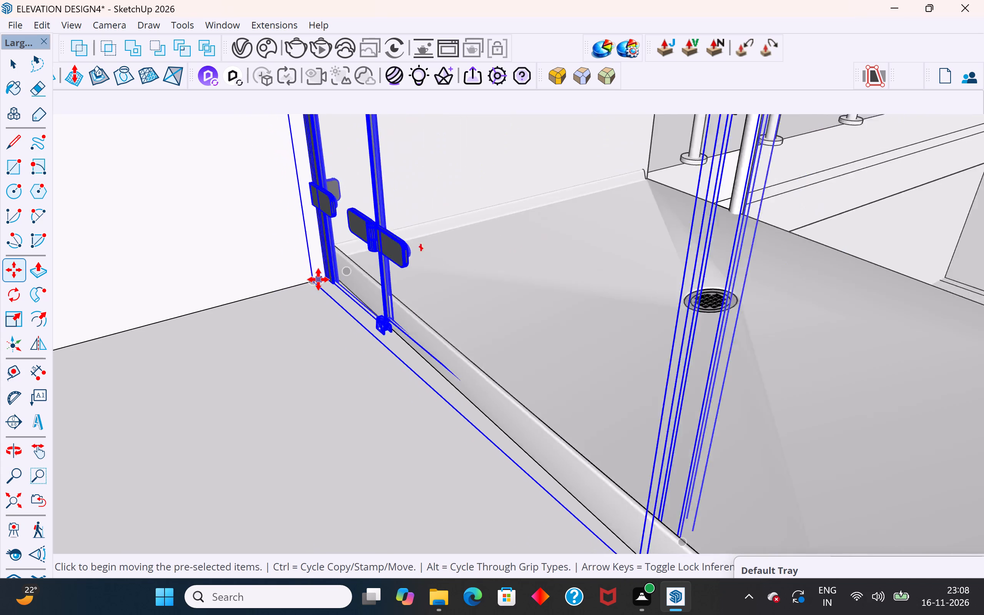
scroll(318, 279, "down", 5)
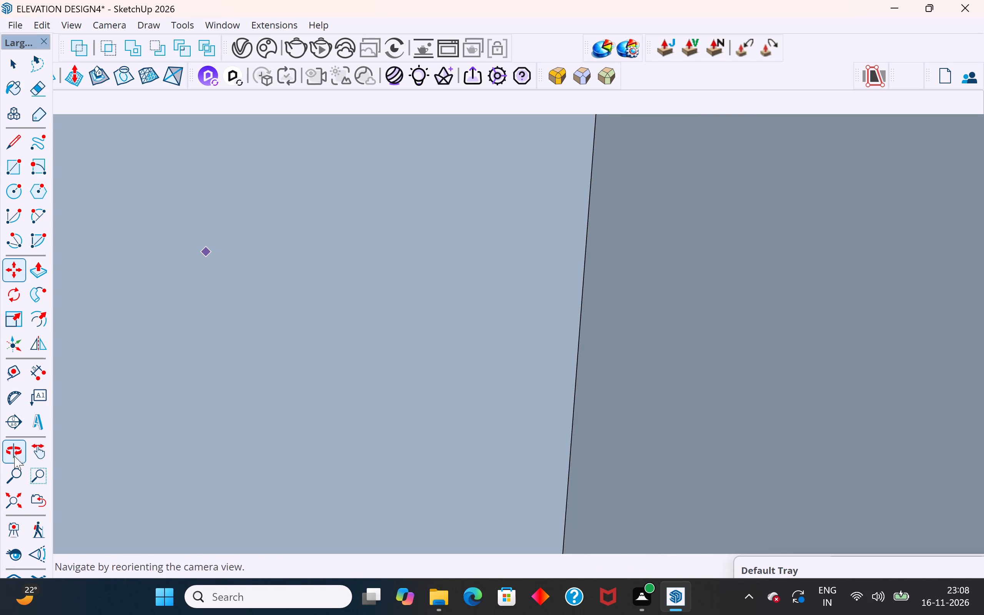
left_click(13, 492)
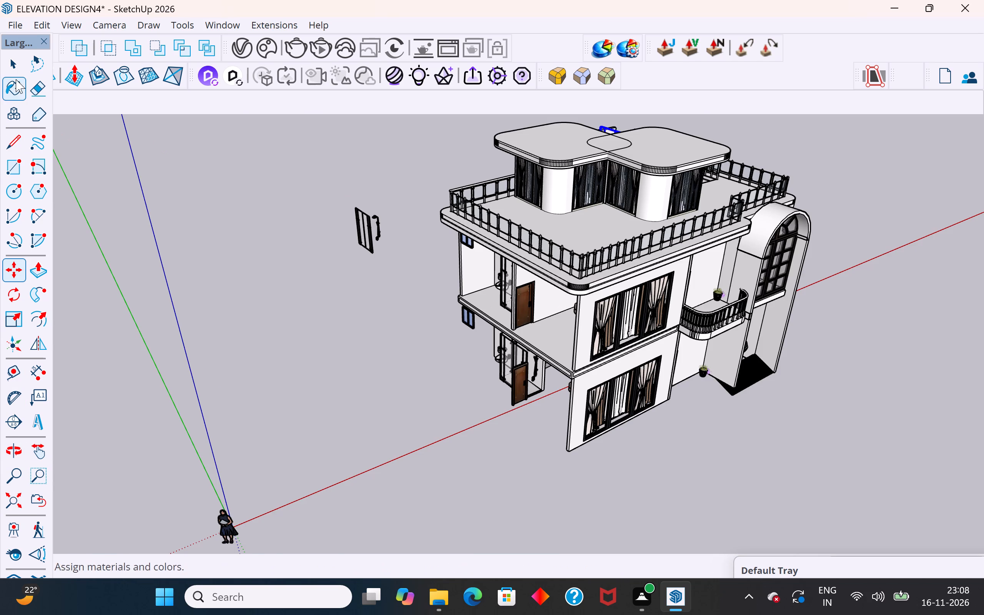
left_click(14, 68)
left_click(330, 355)
Delete the surplus half of the copied glass enclosure that extends past the tray towards the toilet.
middle_click_drag(759, 316, 37, 322)
scroll(286, 347, "up", 2)
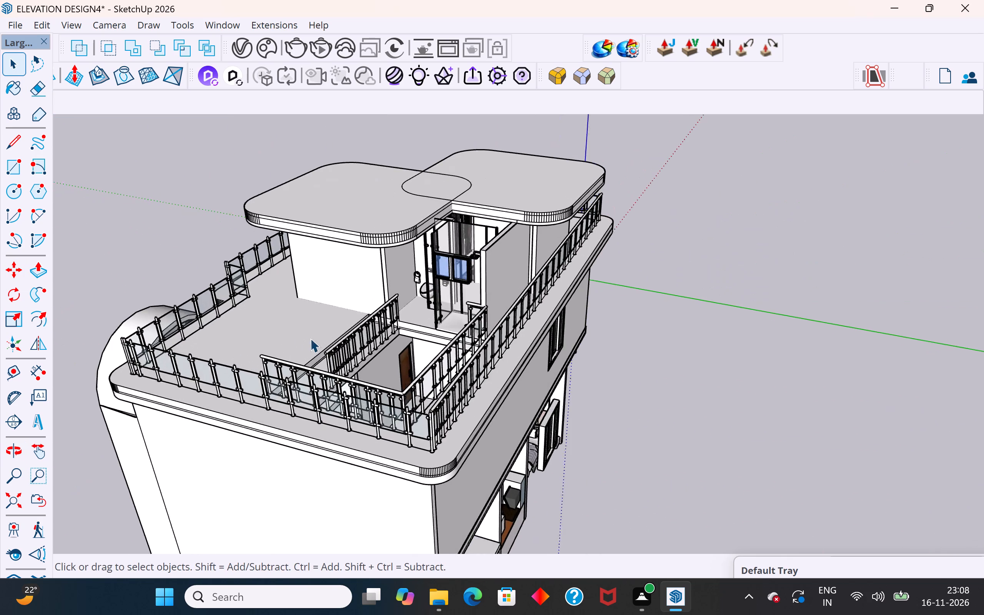
scroll(310, 338, "up", 5)
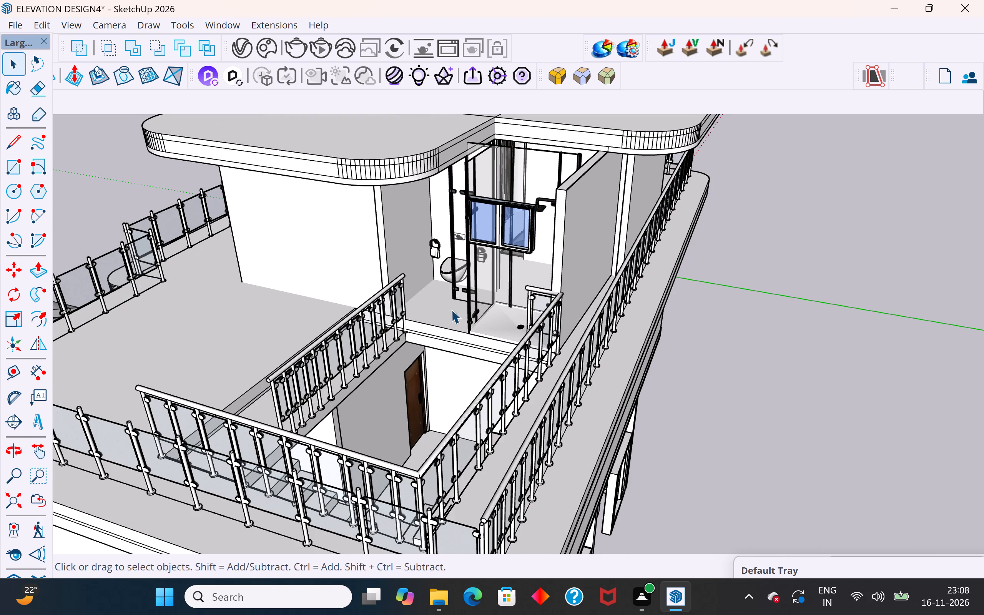
scroll(449, 287, "up", 9)
middle_click_drag(571, 271, 730, 218)
scroll(526, 317, "up", 1)
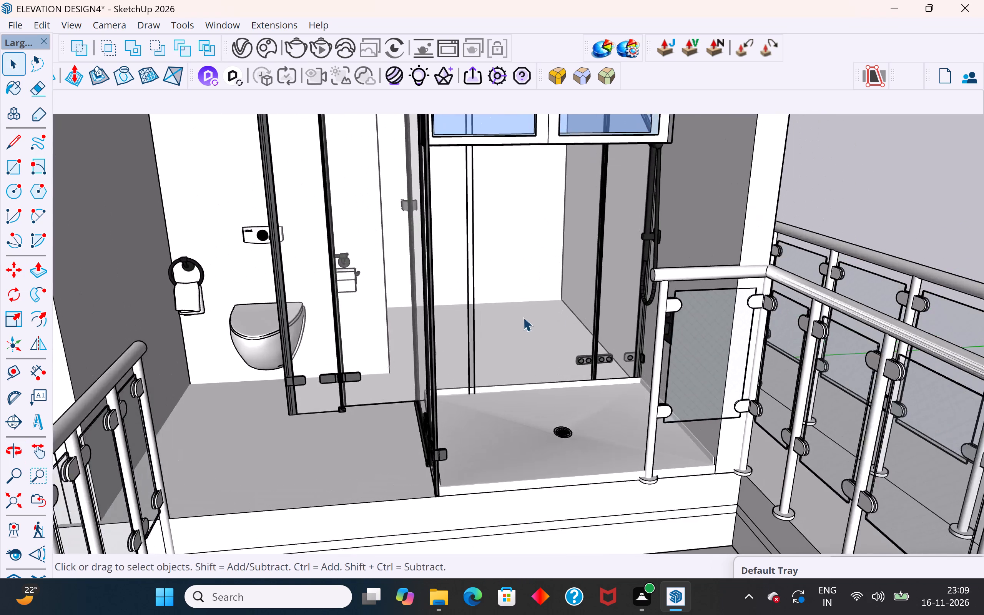
scroll(523, 317, "up", 2)
middle_click_drag(497, 356, 471, 303)
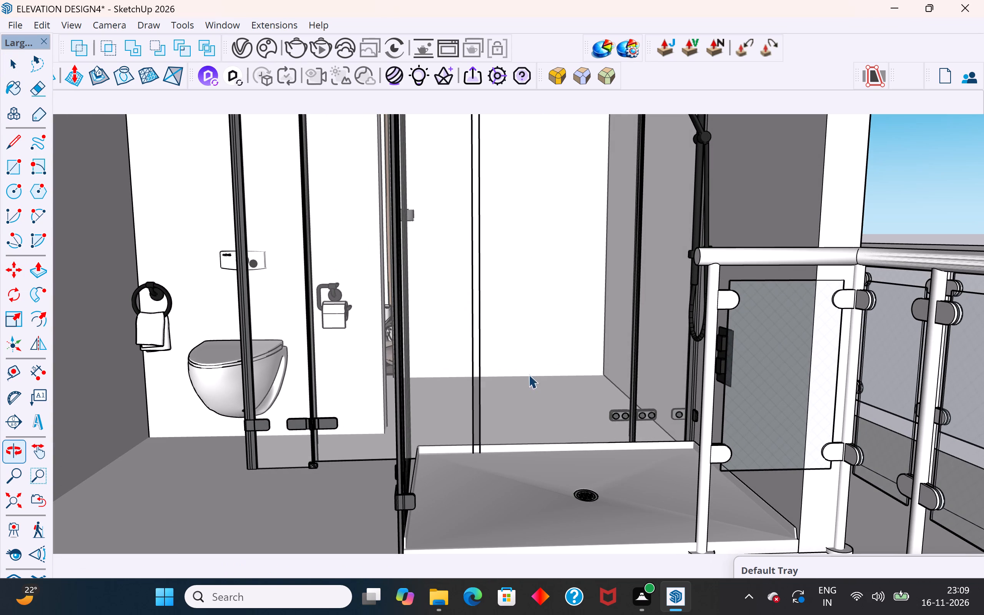
left_click(308, 362)
key("Delete")
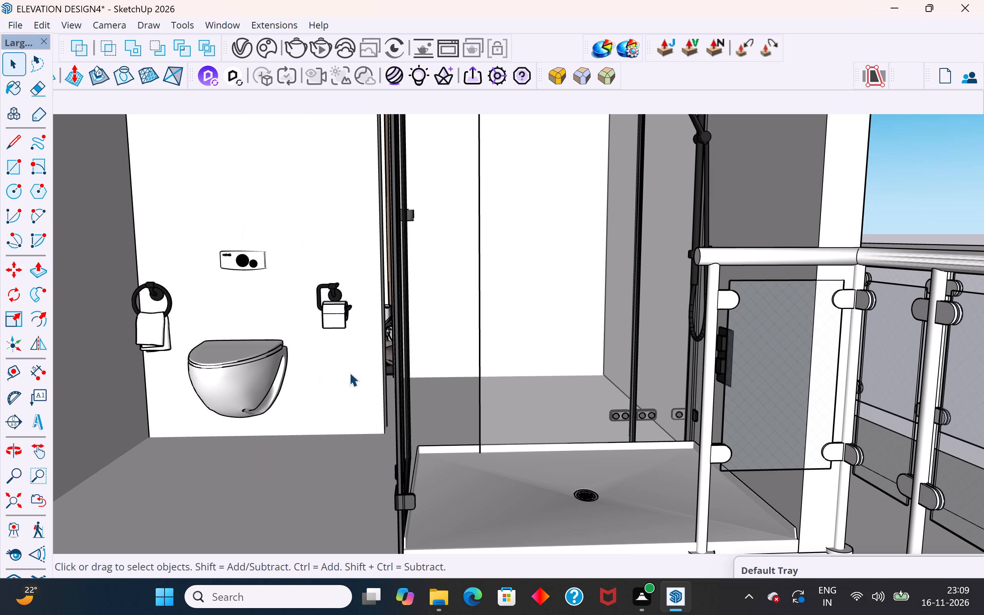
Scale the remaining rear glass panel along the red axis about its shower-wall side, widening it to meet the glass side panel.
left_click(512, 386)
scroll(489, 407, "up", 3)
key("s")
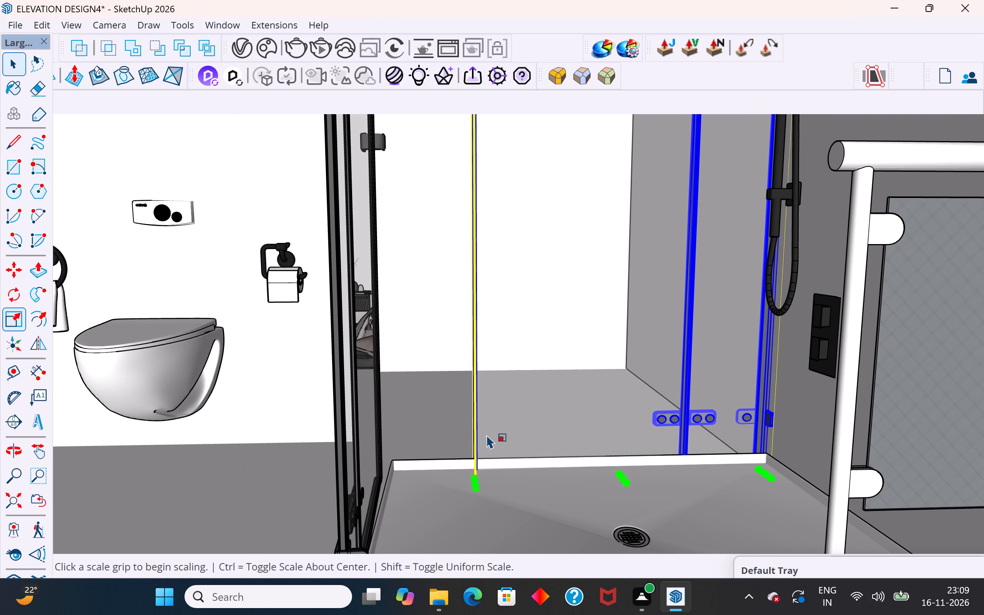
scroll(464, 449, "down", 8)
scroll(472, 317, "up", 3)
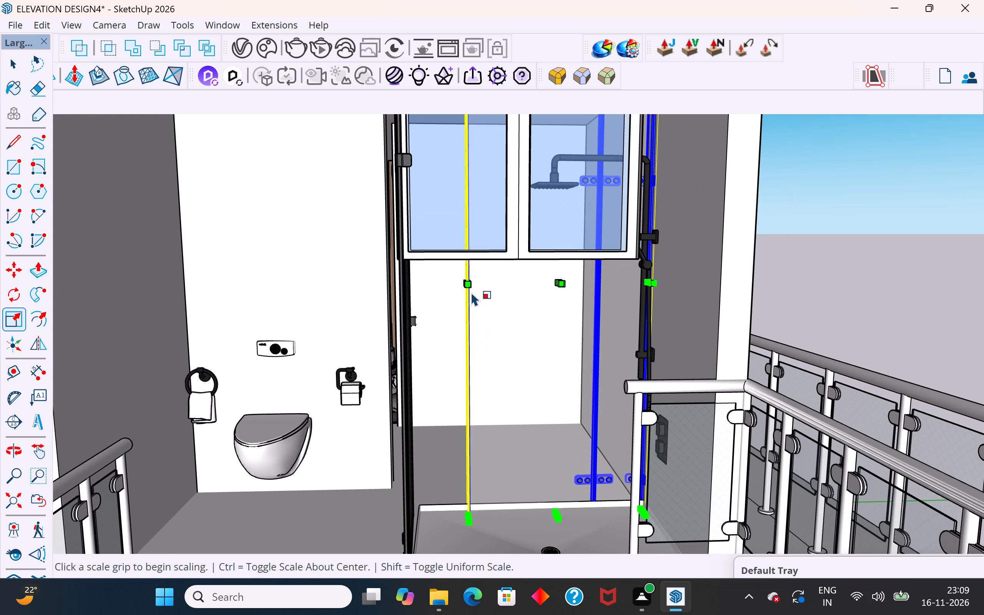
scroll(469, 284, "up", 18)
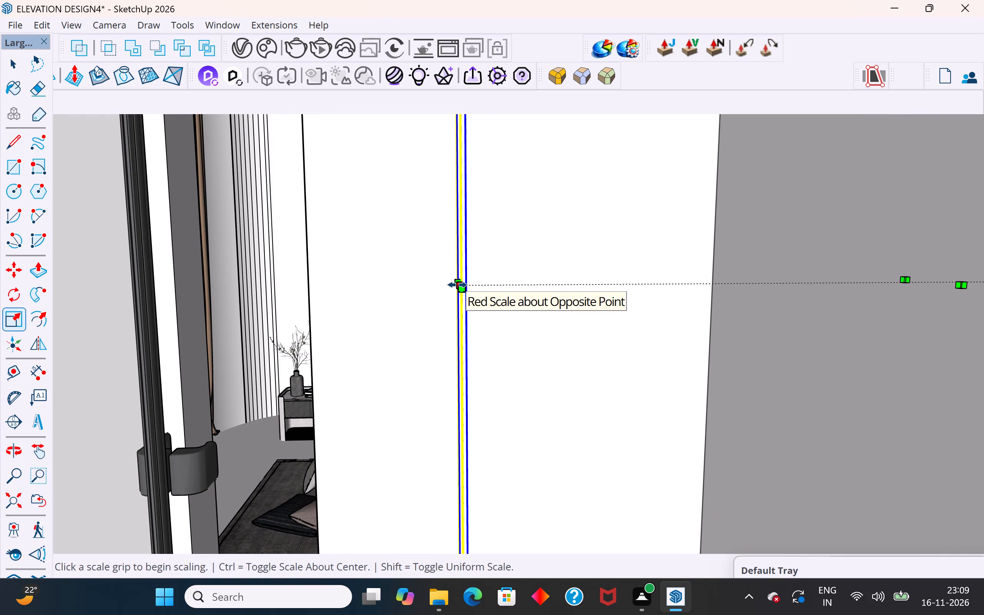
left_click(457, 285)
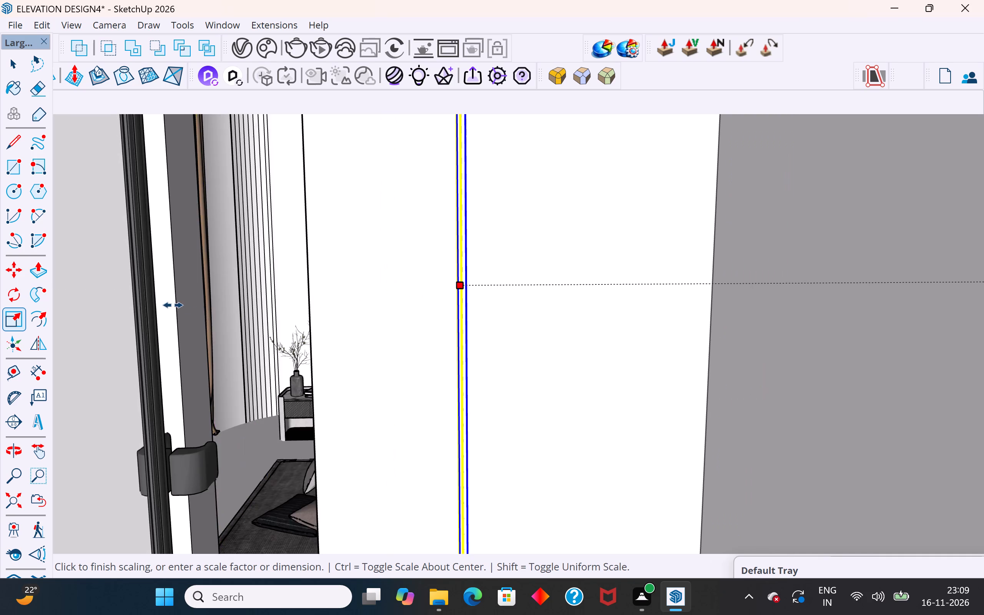
left_click(160, 303)
Examine the fit of the scaled rear panel and the shower enclosure from several angles.
scroll(199, 301, "down", 9)
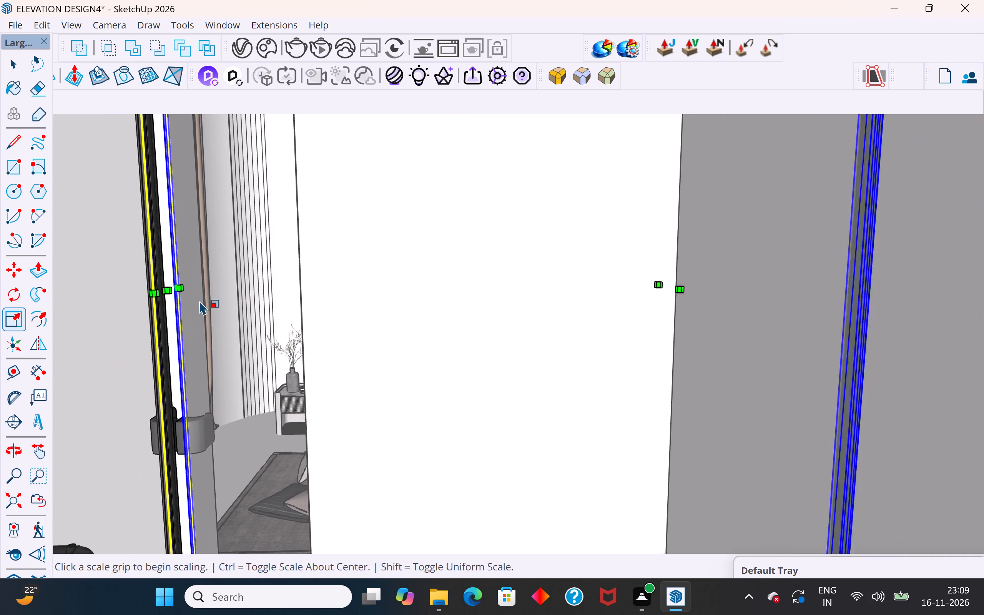
scroll(199, 301, "down", 17)
scroll(199, 301, "down", 19)
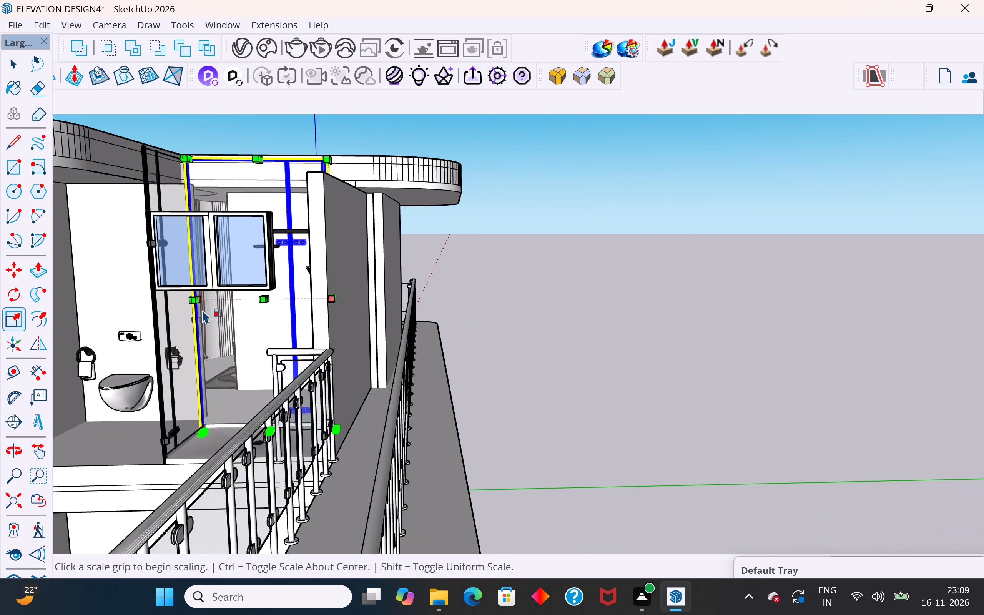
middle_click_drag(207, 311, 441, 333)
scroll(441, 333, "down", 4)
middle_click_drag(372, 350, 264, 379)
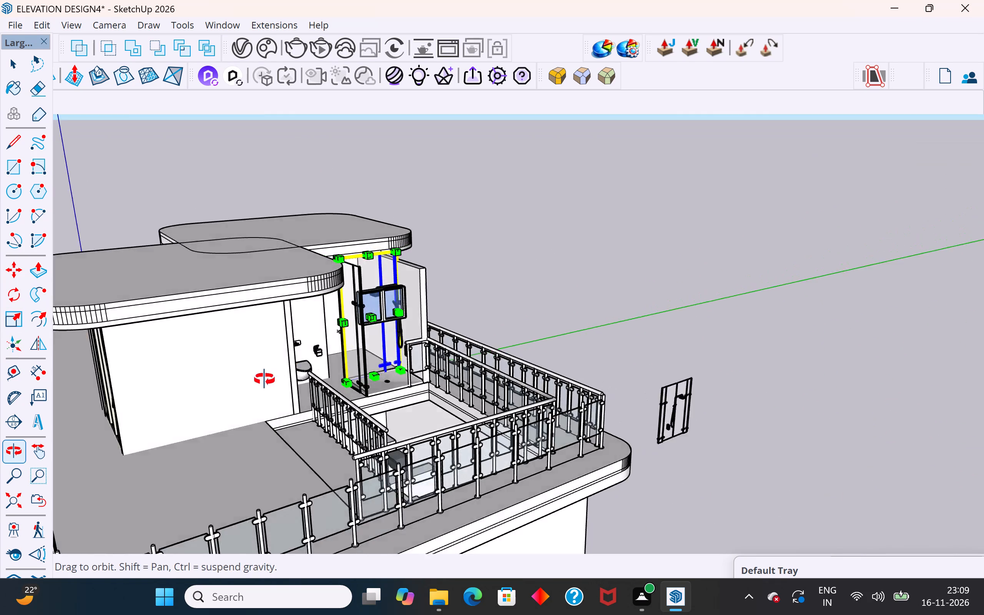
middle_click_drag(264, 379, 204, 381)
scroll(298, 371, "up", 10)
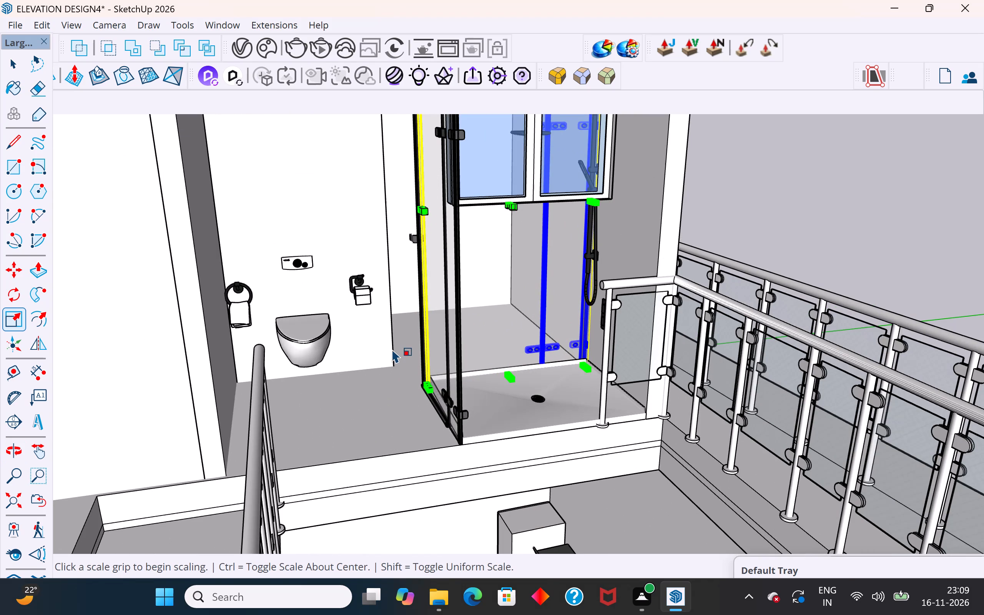
scroll(384, 432, "down", 4)
middle_click_drag(412, 417, 354, 404)
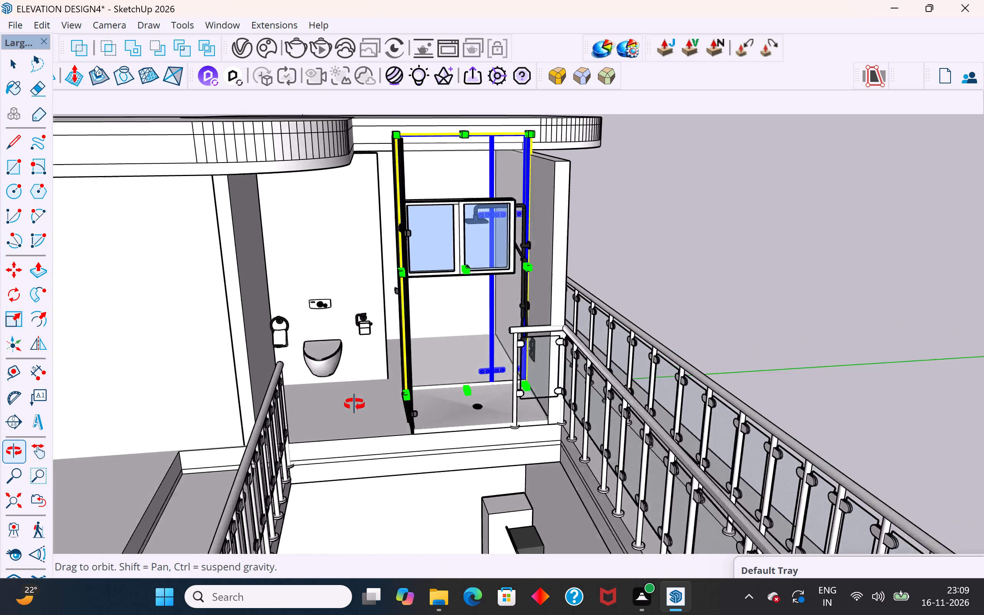
middle_click_drag(354, 404, 336, 434)
scroll(346, 340, "down", 9)
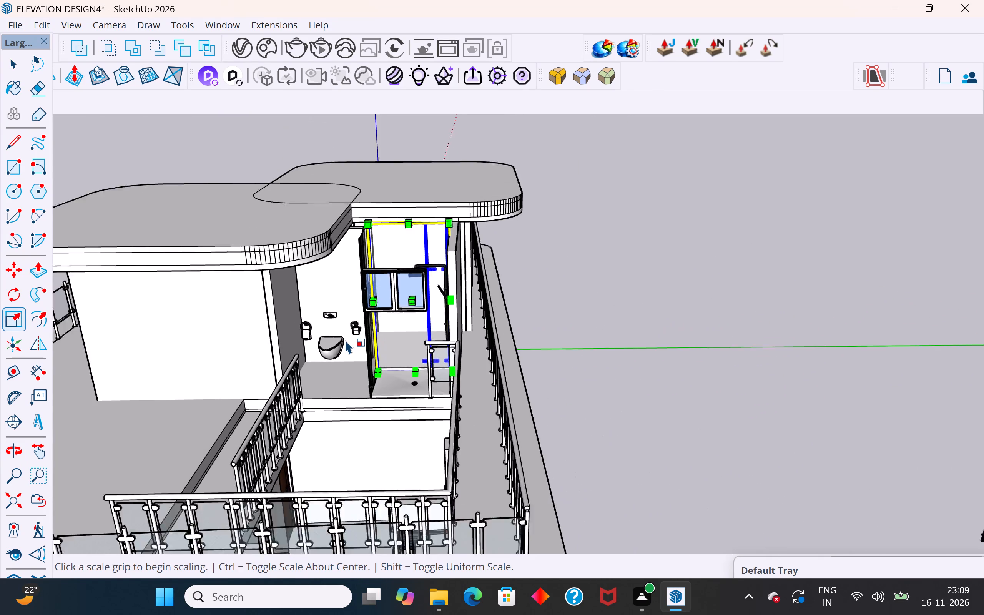
Unhide all hidden objects in the model and clear the selection of the rear glass panel.
scroll(345, 340, "down", 9)
middle_click_drag(345, 340, 898, 303)
left_click(71, 27)
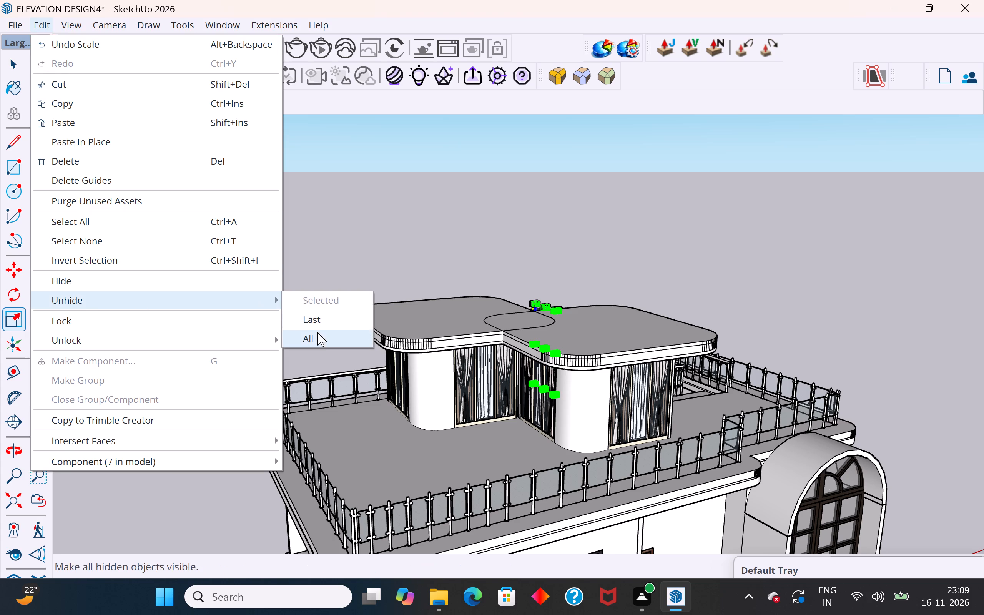
left_click(317, 338)
middle_click_drag(668, 249, 404, 250)
left_click(566, 241)
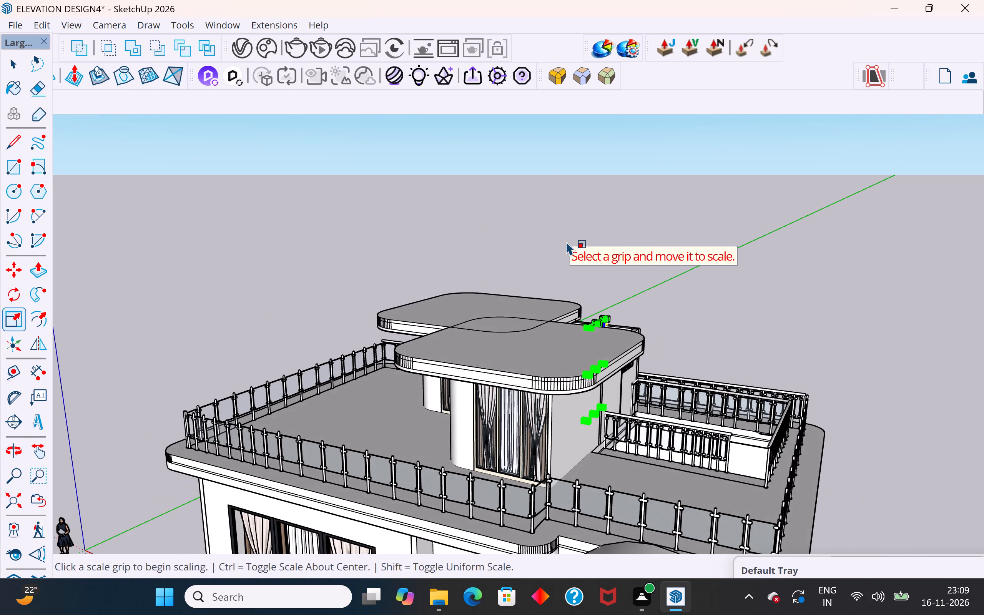
scroll(432, 302, "down", 1)
left_click(6, 62)
left_click(213, 252)
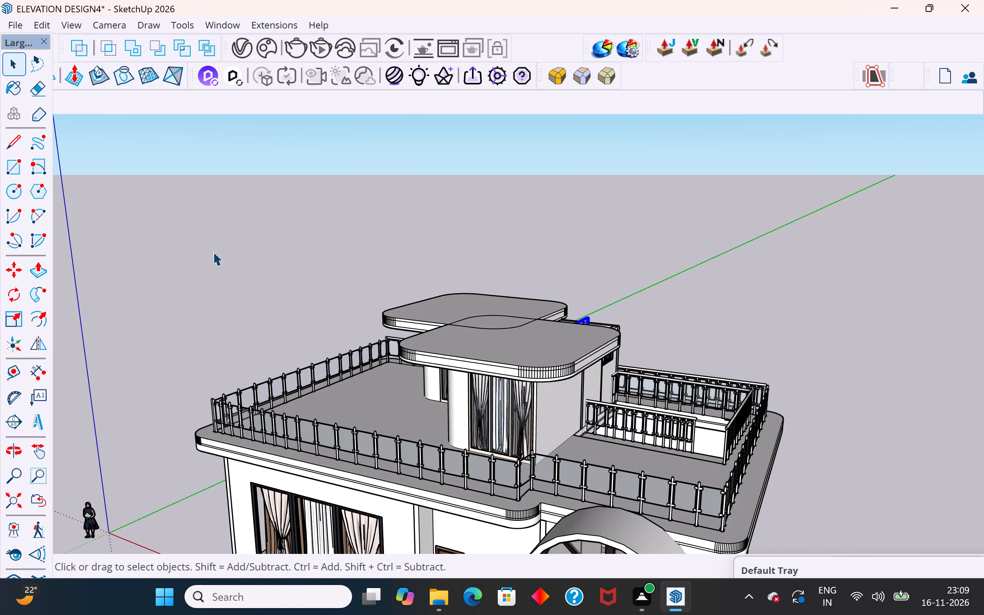
Examine the tops of the glass shower panels against the bathroom walls and roof slab, making sure everything is unhidden.
middle_click_drag(684, 314, 484, 307)
left_click(786, 299)
scroll(736, 340, "up", 7)
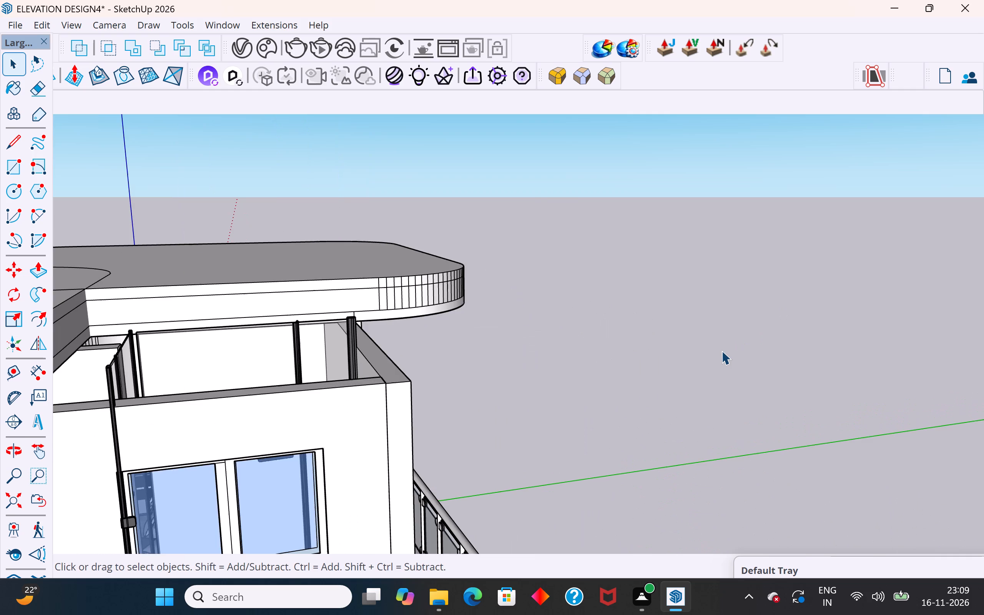
middle_click_drag(721, 351, 732, 381)
scroll(532, 323, "down", 5)
middle_click_drag(529, 379, 397, 321)
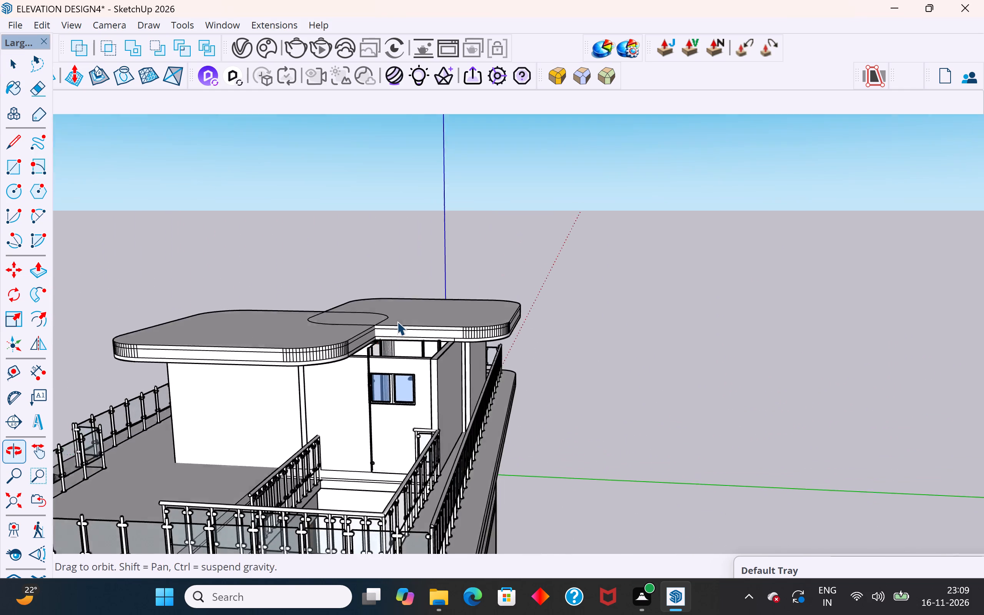
middle_click_drag(397, 321, 394, 327)
scroll(400, 316, "up", 12)
middle_click_drag(344, 373, 341, 351)
left_click(306, 337)
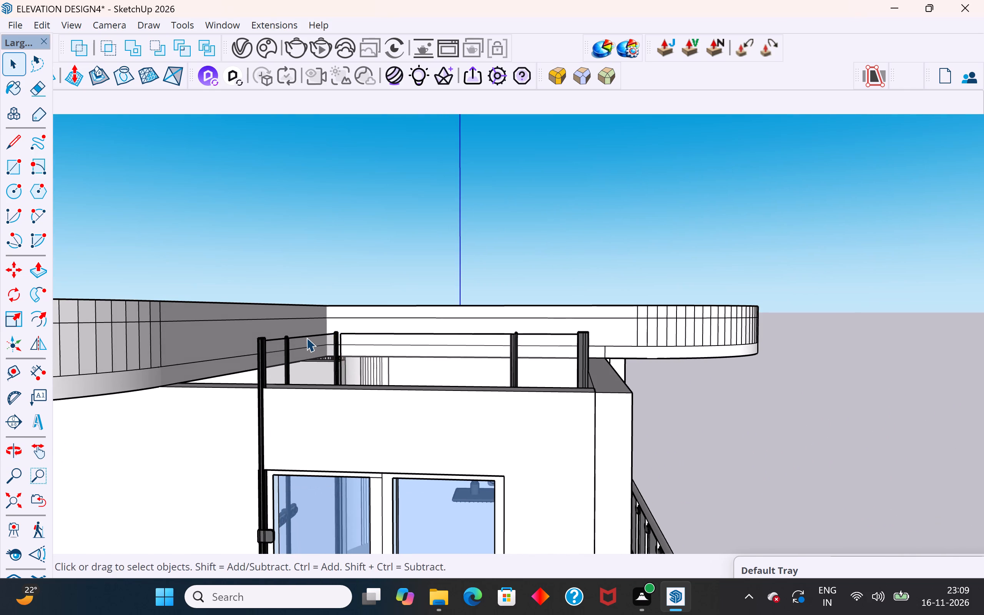
scroll(306, 337, "up", 4)
left_click(36, 26)
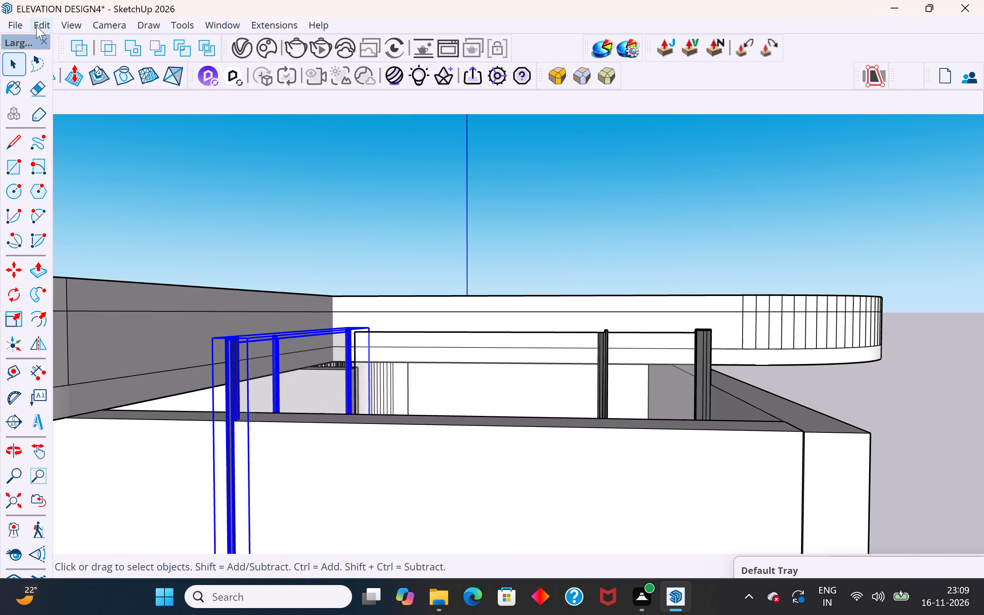
left_click(332, 339)
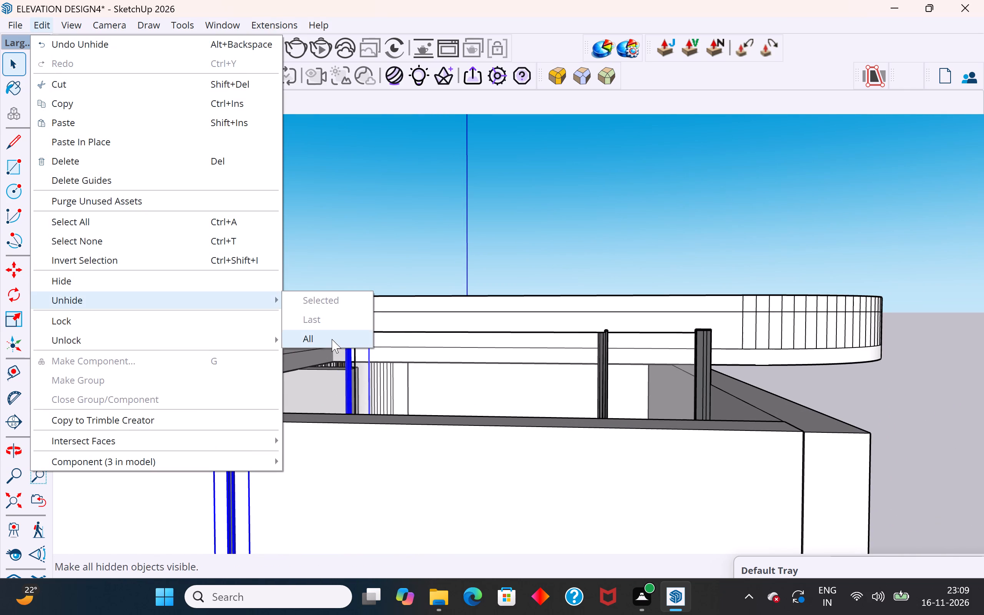
left_click(482, 196)
Scale the glass side panel down along the blue axis, lowering its top edge to about the bathroom wall's top.
scroll(424, 346, "down", 11)
middle_click_drag(686, 359, 582, 430)
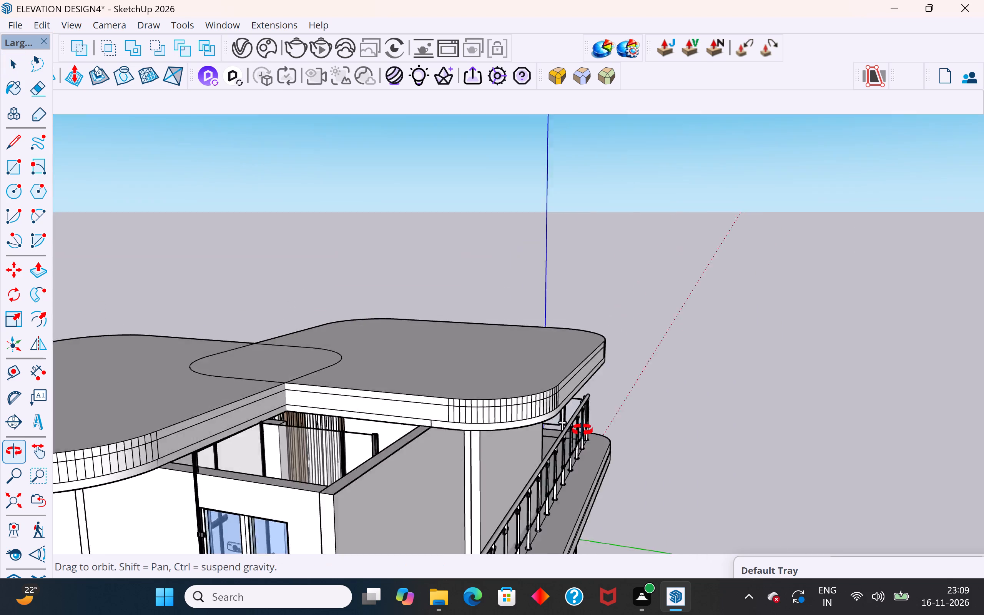
middle_click_drag(582, 430, 2, 434)
scroll(450, 402, "down", 19)
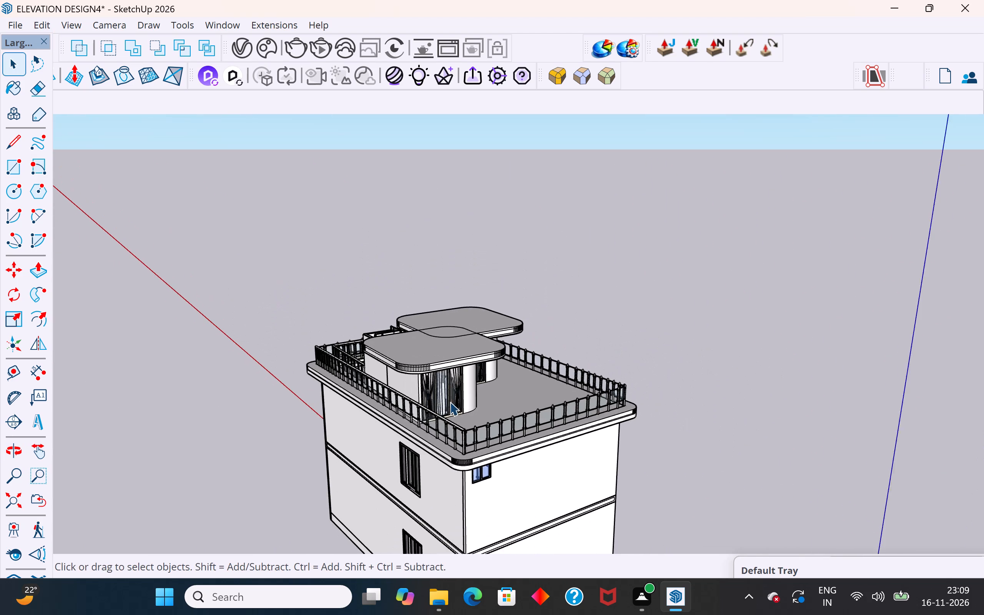
scroll(450, 402, "down", 5)
middle_click_drag(407, 447, 758, 411)
scroll(487, 385, "up", 9)
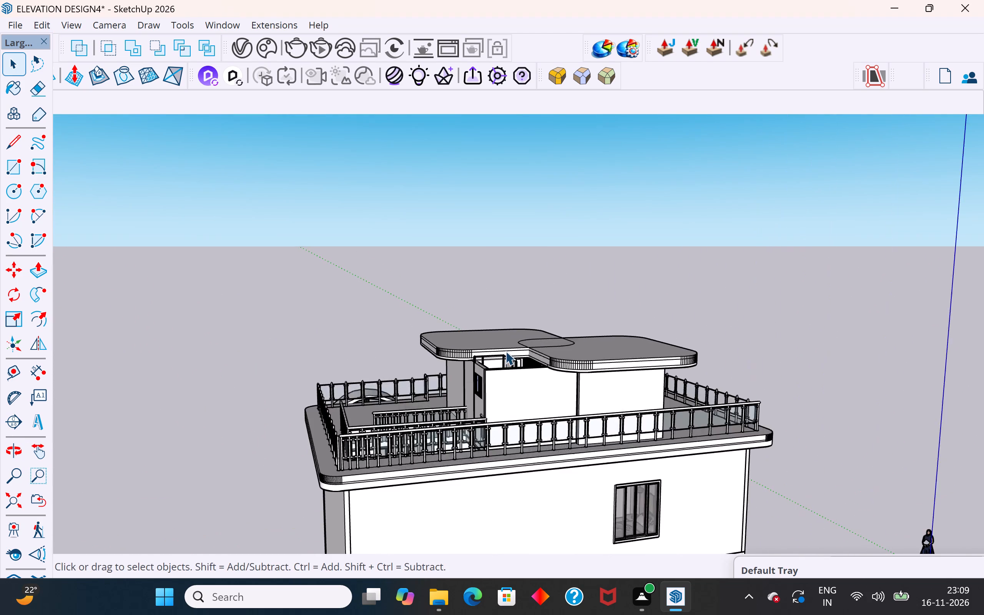
scroll(505, 351, "up", 12)
middle_click_drag(468, 385, 527, 417)
scroll(534, 339, "up", 3)
left_click(542, 405)
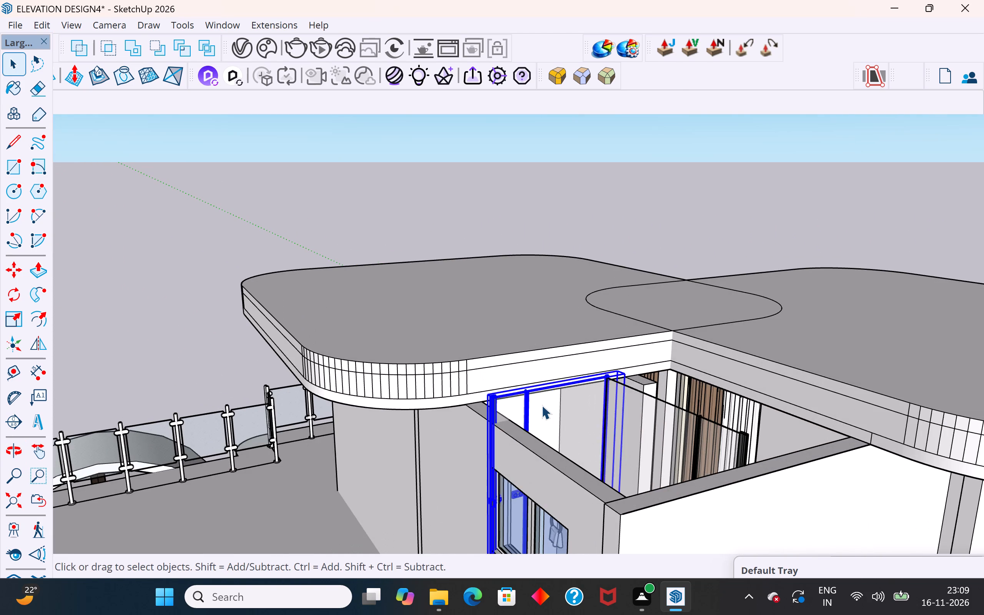
scroll(542, 405, "up", 5)
key("s")
scroll(445, 393, "up", 4)
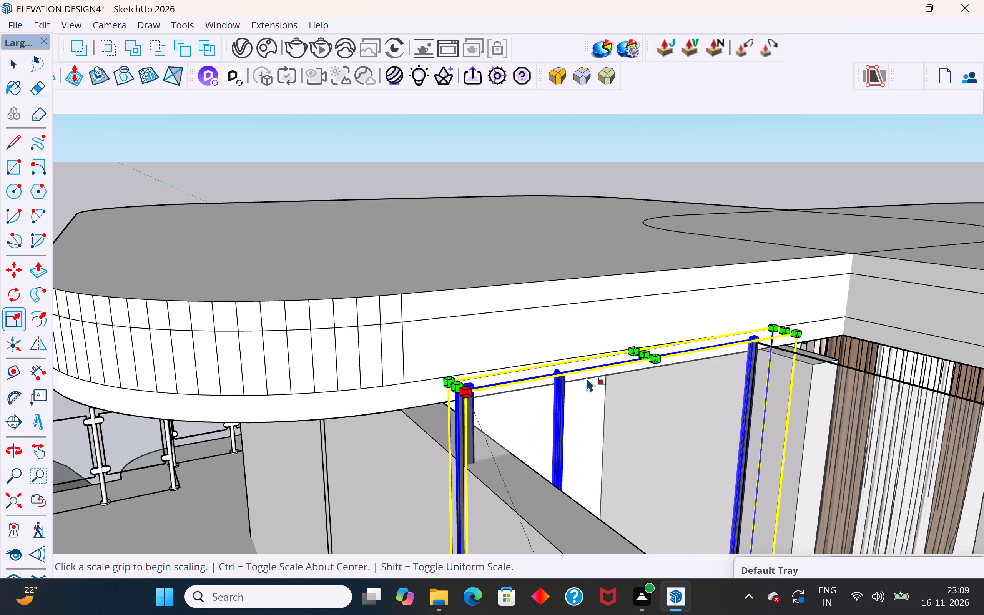
left_click(643, 357)
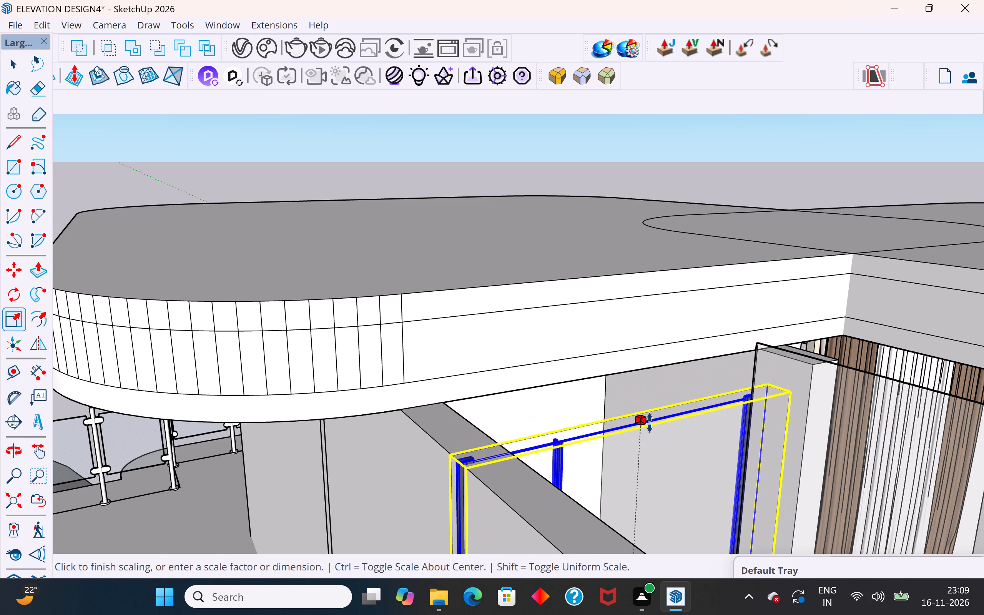
left_click(653, 425)
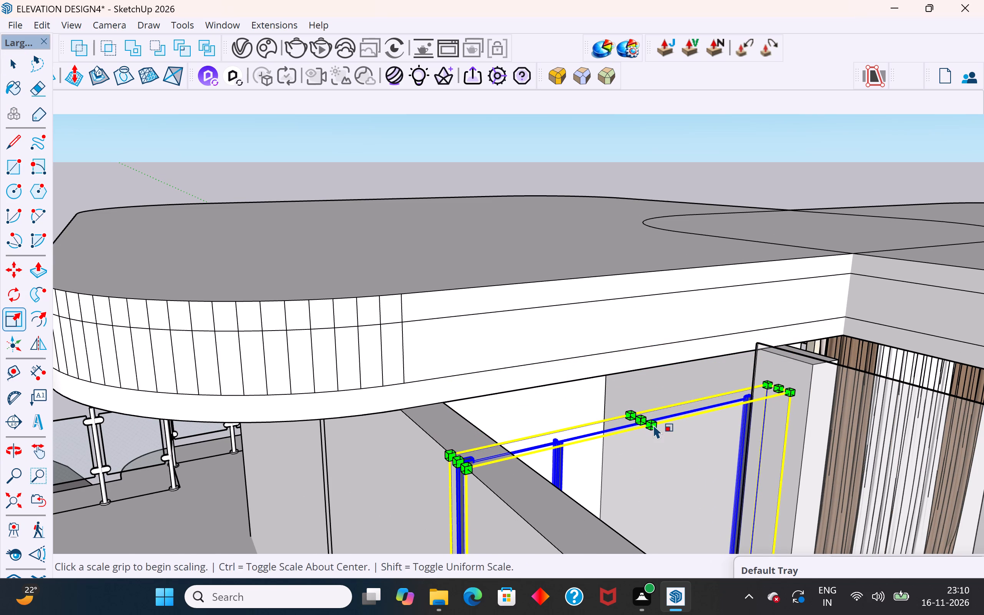
scroll(651, 356, "down", 4)
left_click(16, 58)
left_click(130, 213)
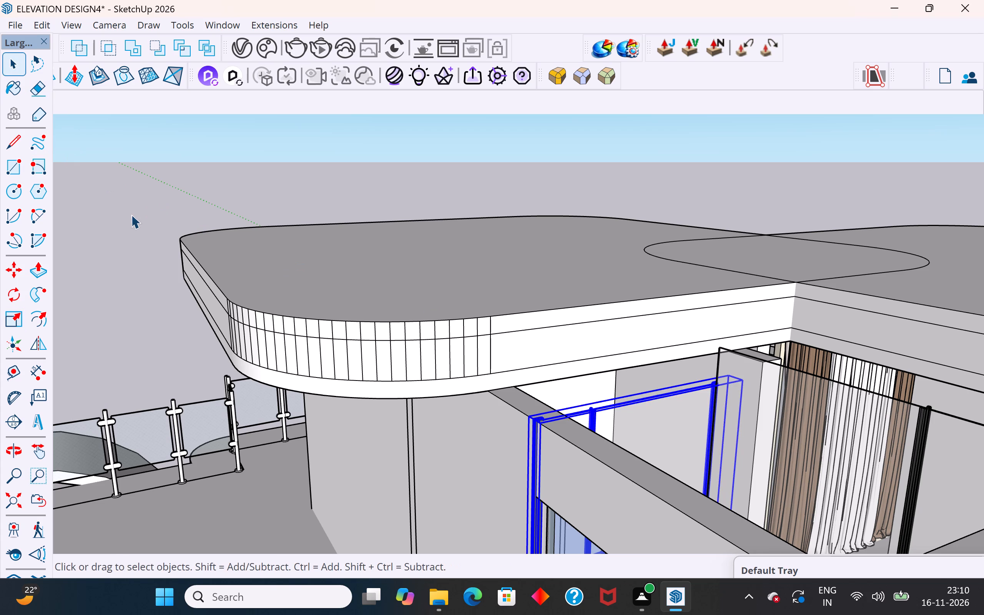
Scale the rear glass panel down along the blue axis so its top edge lines up with the glass side panel.
scroll(145, 231, "down", 6)
middle_click_drag(330, 321, 536, 410)
scroll(514, 364, "up", 8)
left_click(539, 402)
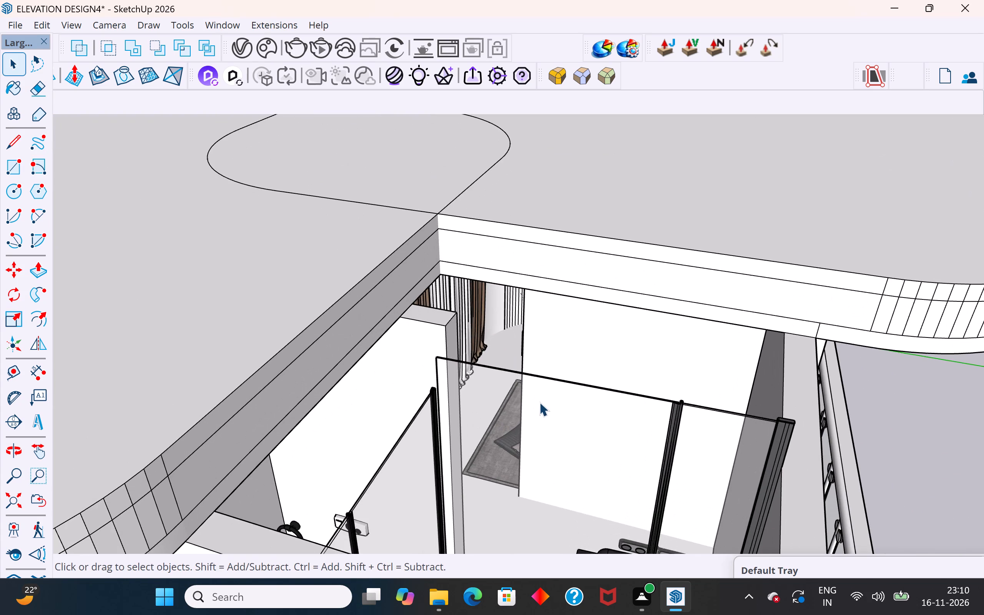
scroll(539, 402, "up", 1)
middle_click_drag(539, 402, 545, 364)
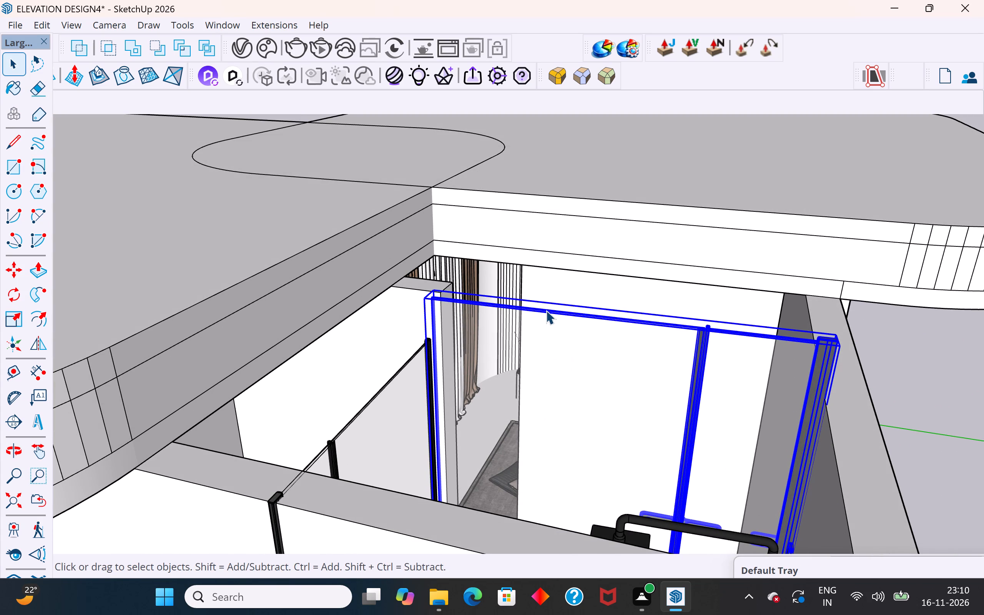
key("s")
scroll(427, 289, "up", 3)
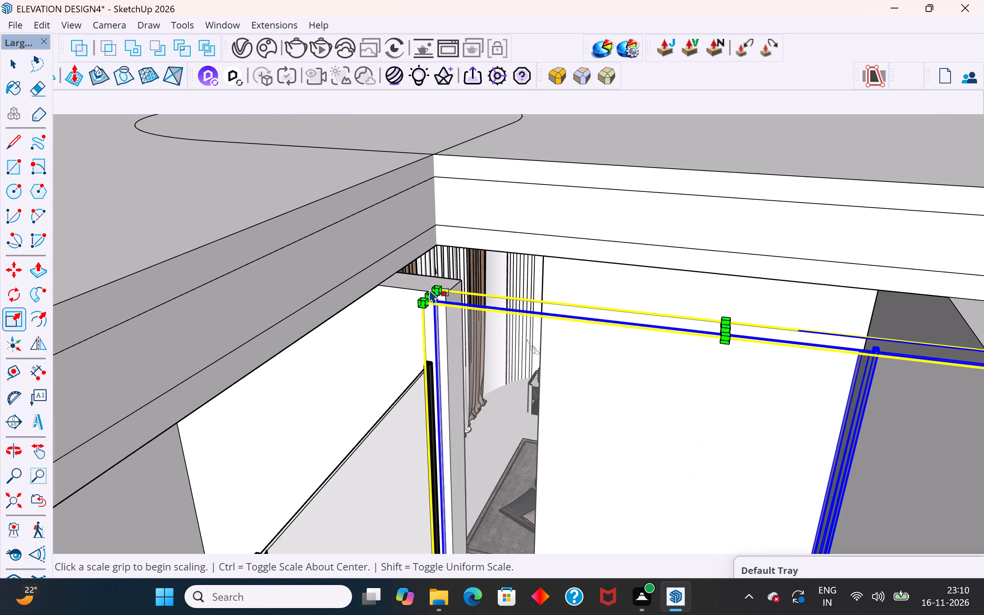
scroll(434, 296, "up", 3)
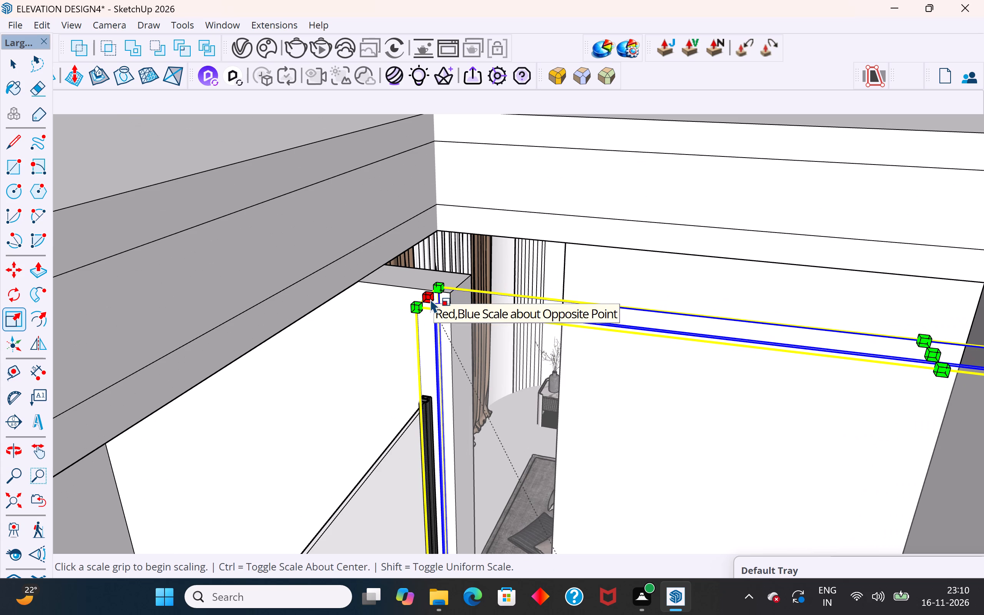
left_click(933, 356)
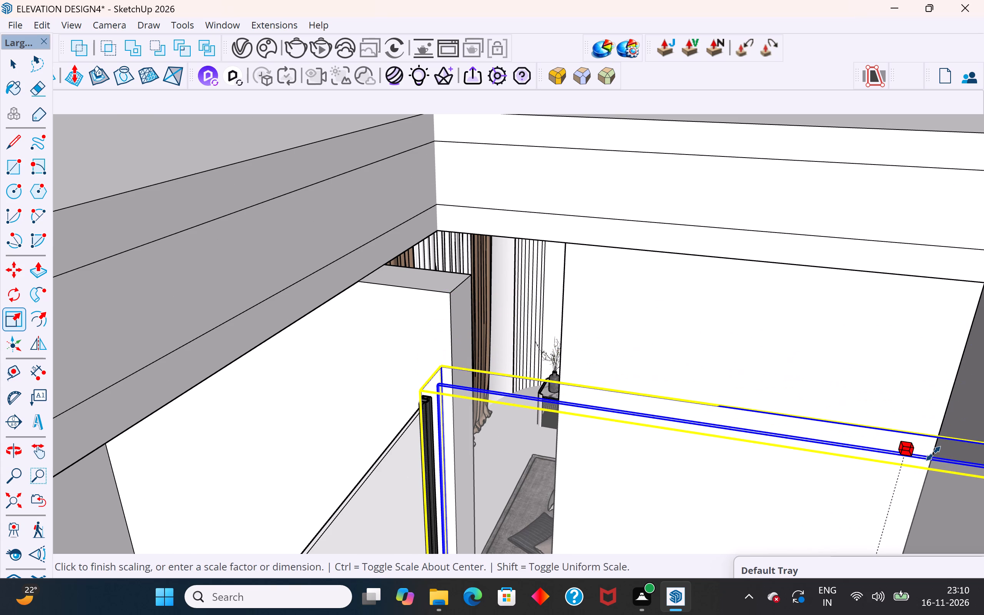
left_click(936, 460)
scroll(643, 337, "down", 10)
middle_click_drag(641, 346, 454, 402)
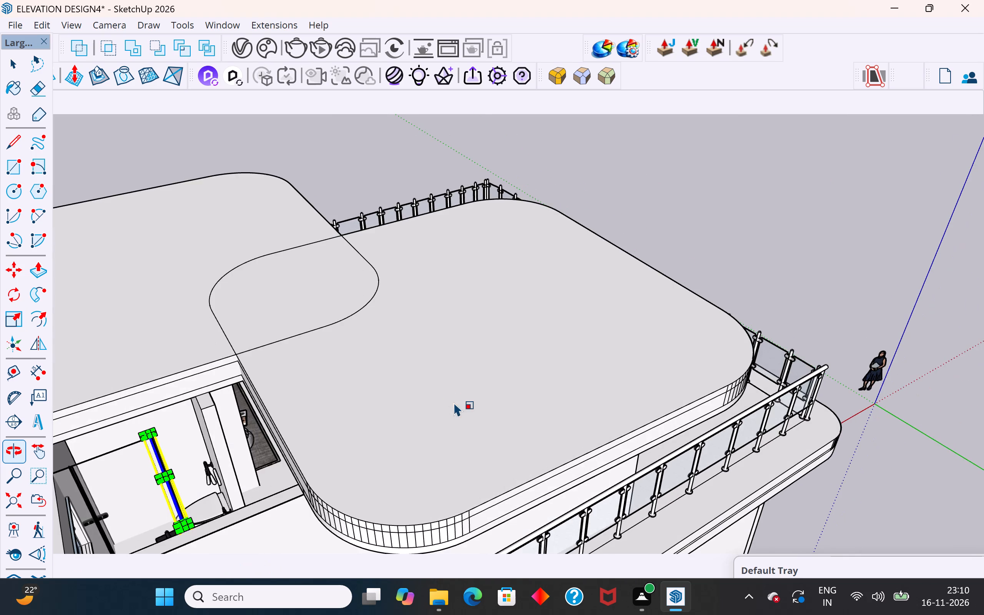
scroll(447, 374, "down", 5)
middle_click_drag(340, 434, 276, 504)
scroll(235, 498, "up", 7)
middle_click_drag(223, 486, 293, 439)
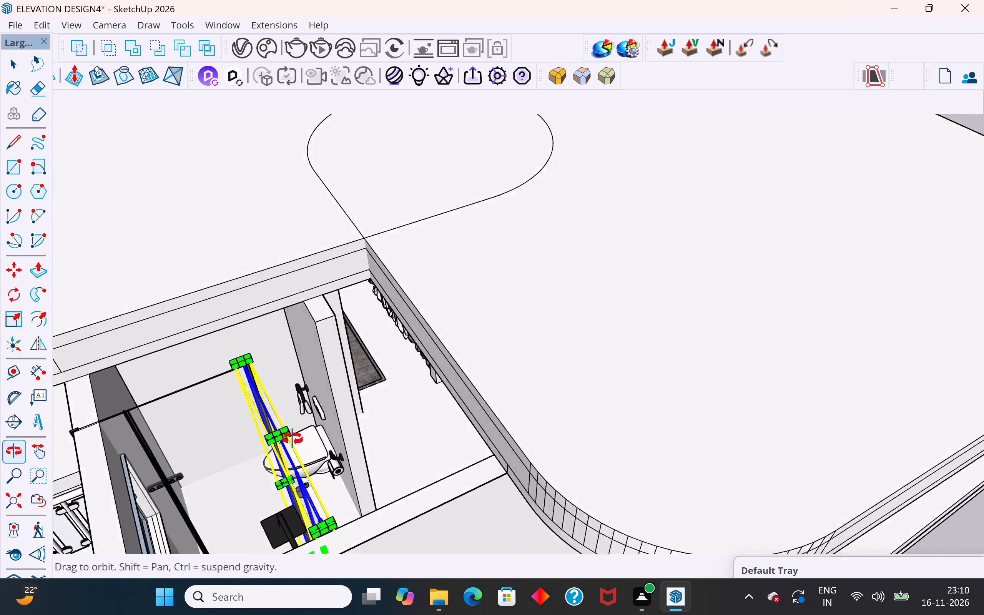
middle_click_drag(293, 439, 262, 418)
scroll(318, 333, "up", 7)
middle_click_drag(343, 353, 384, 412)
left_click(15, 67)
Examine the toilet, its wall accessories, the partition wall and the glass shower enclosure from several angles.
scroll(247, 274, "down", 5)
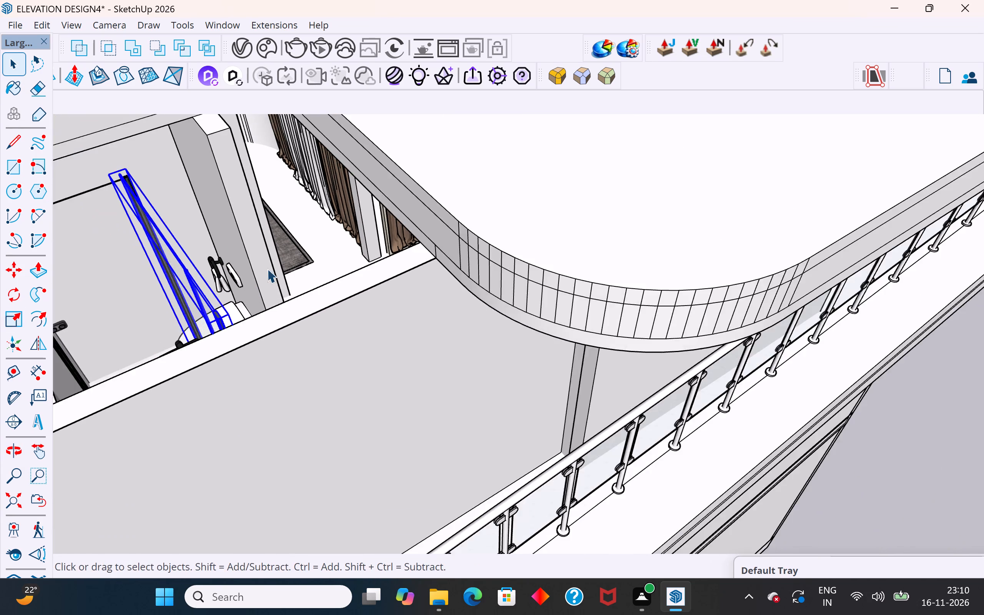
middle_click_drag(267, 269, 227, 277)
scroll(239, 267, "up", 7)
middle_click_drag(272, 258, 250, 273)
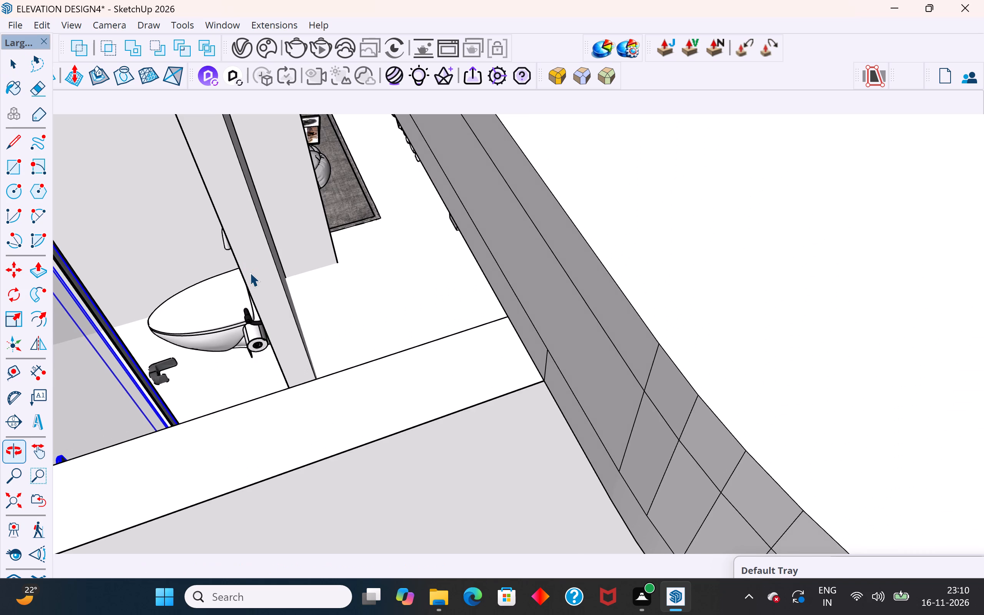
scroll(250, 273, "up", 4)
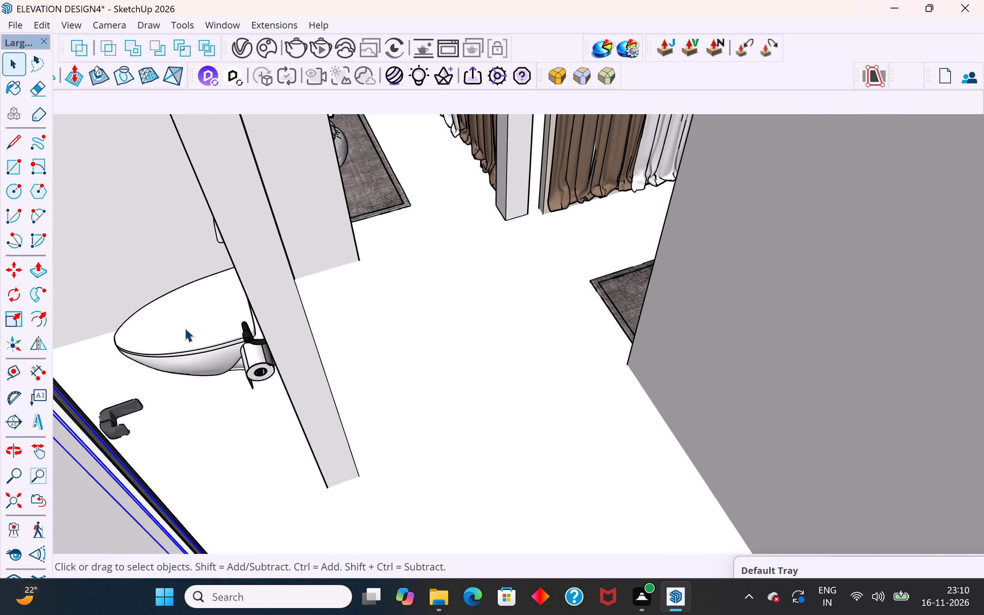
scroll(347, 362, "down", 4)
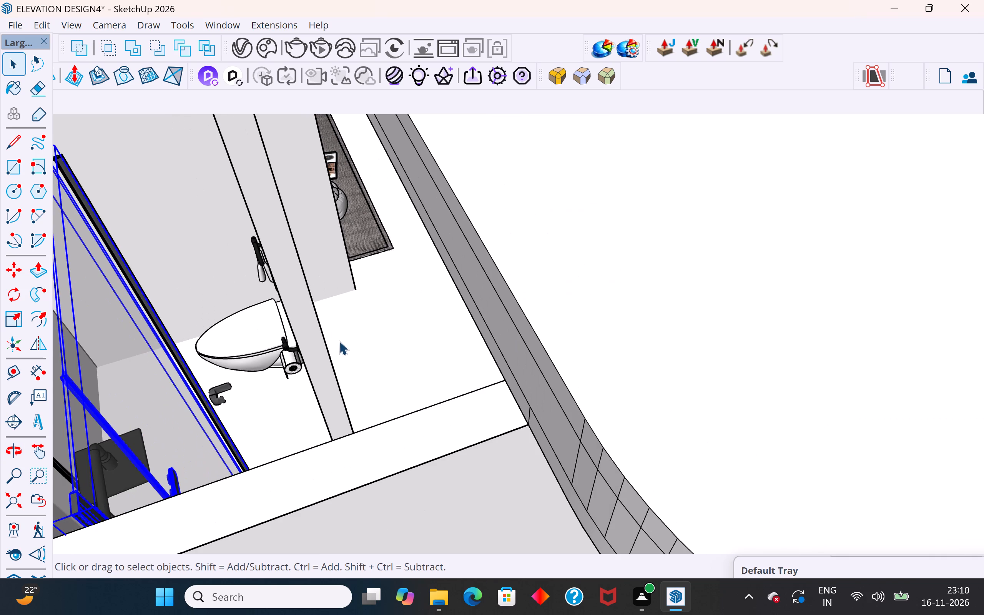
scroll(218, 312, "up", 5)
left_click(282, 372)
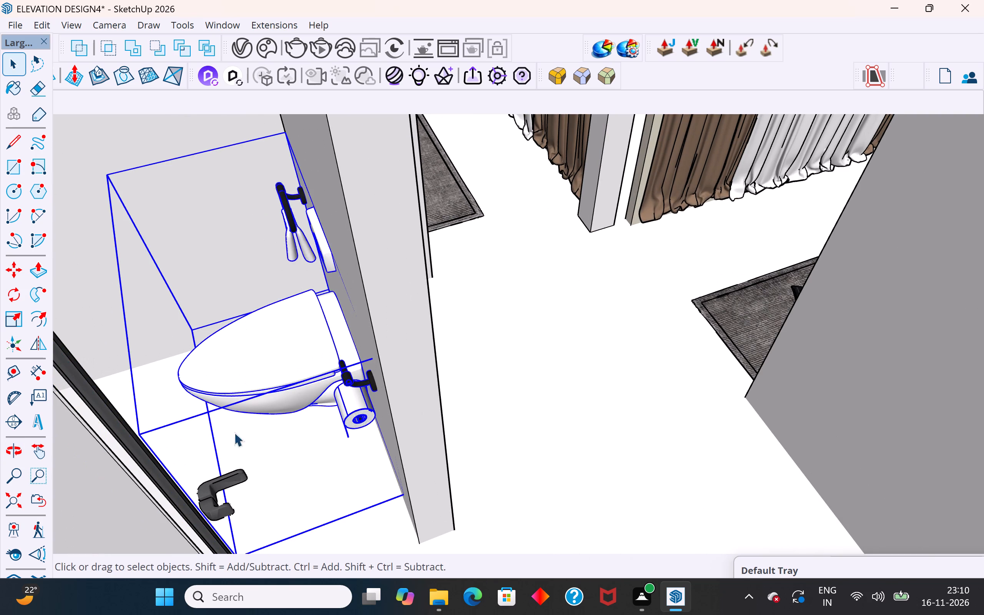
scroll(198, 520, "up", 11)
middle_click_drag(233, 502, 209, 493)
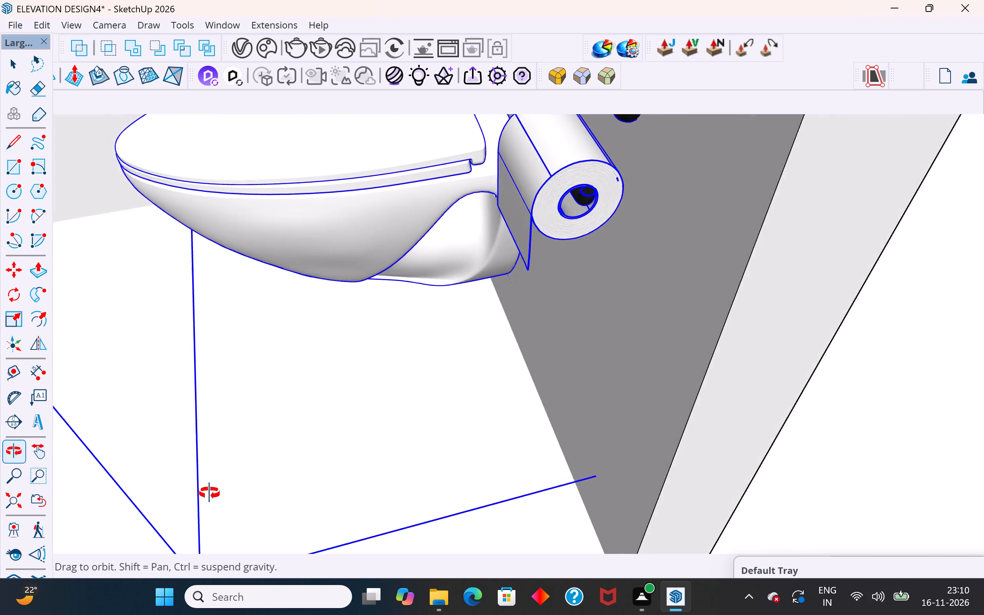
middle_click_drag(209, 493, 232, 497)
scroll(232, 497, "up", 1)
scroll(228, 497, "down", 17)
middle_click_drag(240, 430, 190, 393)
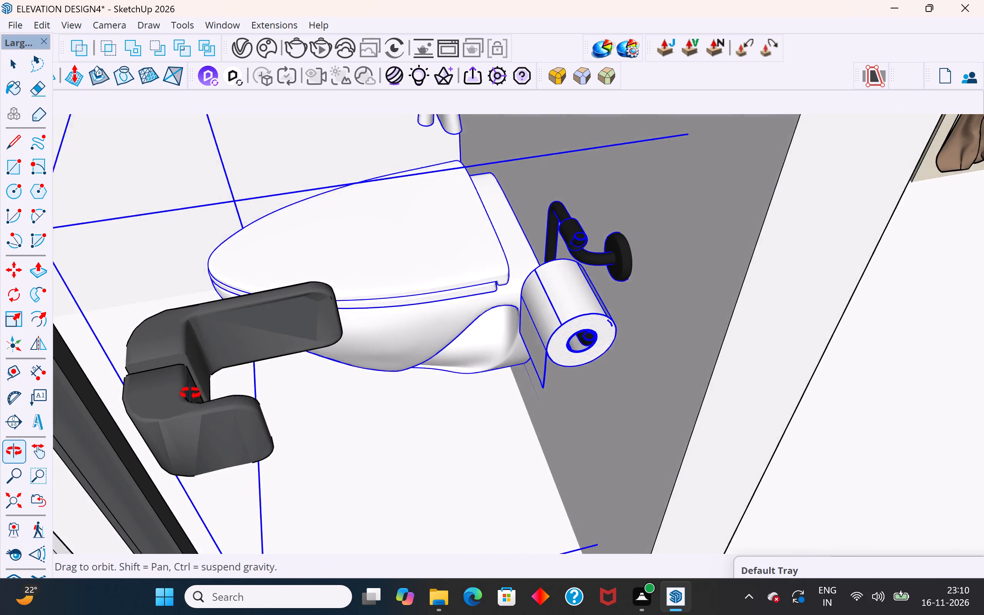
middle_click_drag(190, 393, 181, 383)
scroll(181, 383, "up", 1)
scroll(173, 382, "down", 14)
middle_click_drag(231, 373, 239, 336)
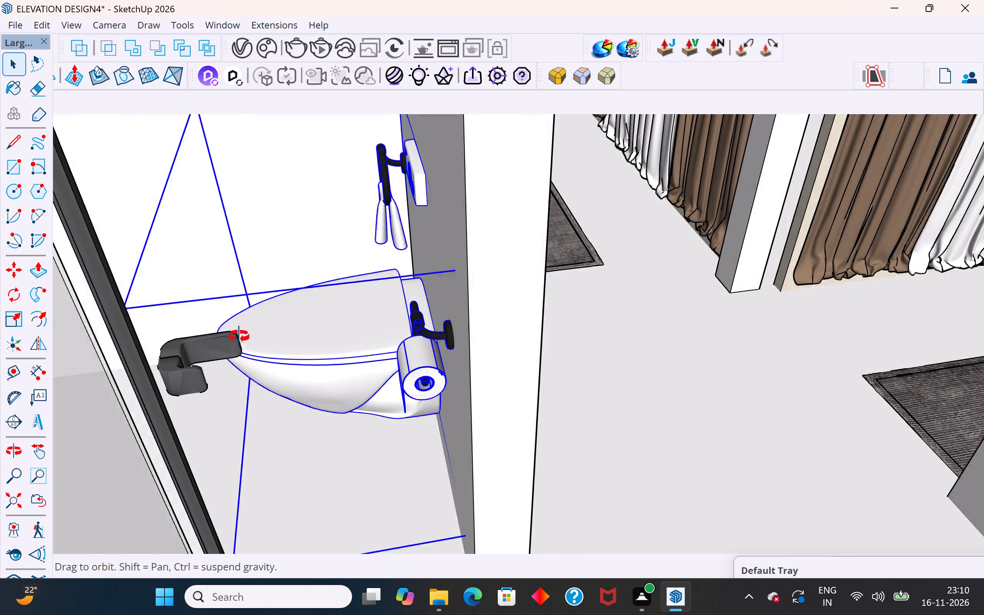
middle_click_drag(239, 336, 165, 269)
left_click(248, 284)
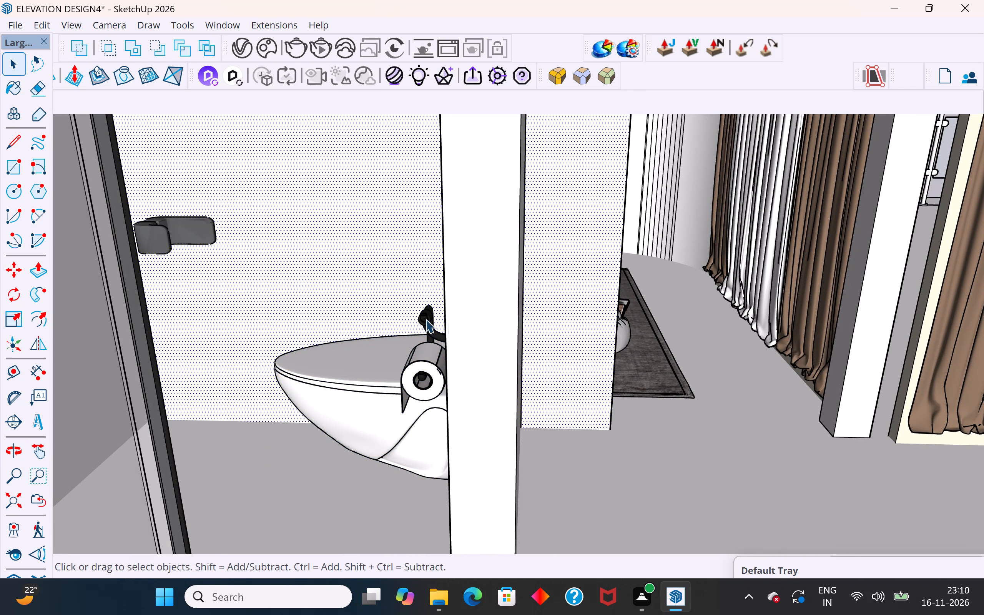
left_click(455, 319)
scroll(478, 343, "down", 4)
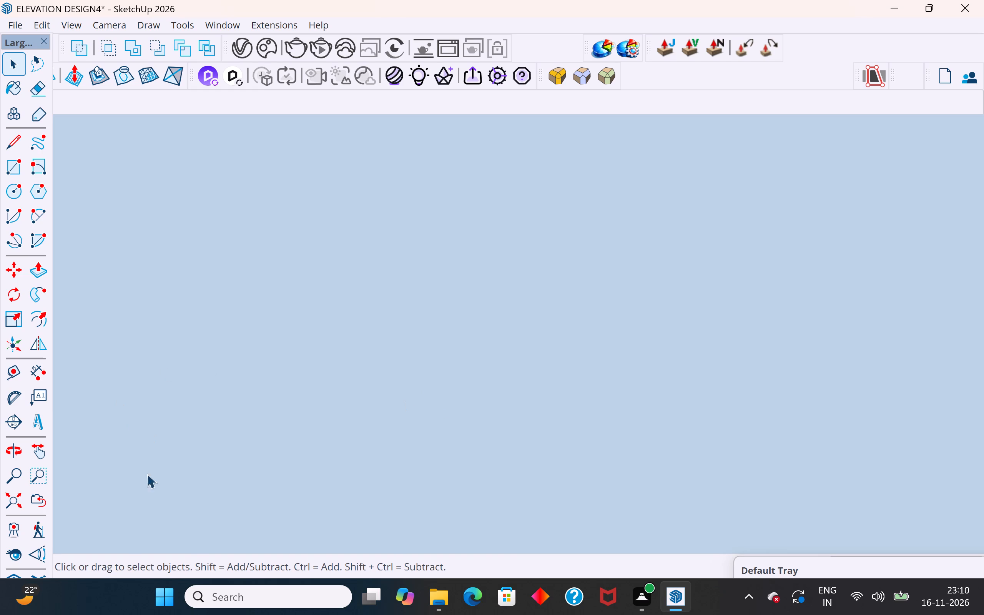
left_click(16, 496)
scroll(314, 446, "down", 5)
middle_click_drag(395, 259, 591, 343)
scroll(394, 298, "up", 20)
scroll(394, 298, "up", 13)
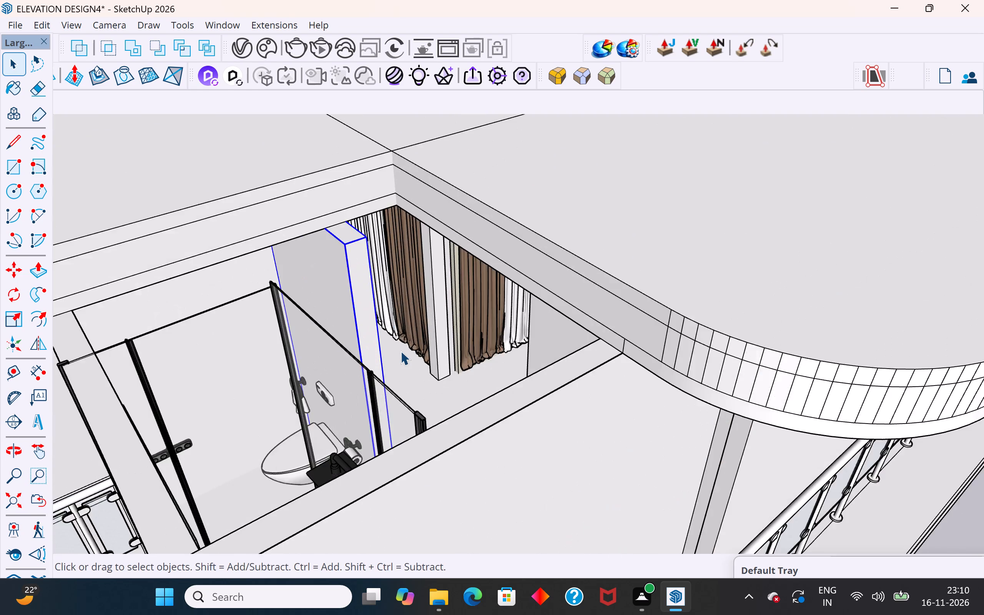
Move the partition wall beside the toilet by its corner to the end corner of the adjoining wall.
scroll(401, 351, "up", 3)
middle_click_drag(401, 356, 373, 384)
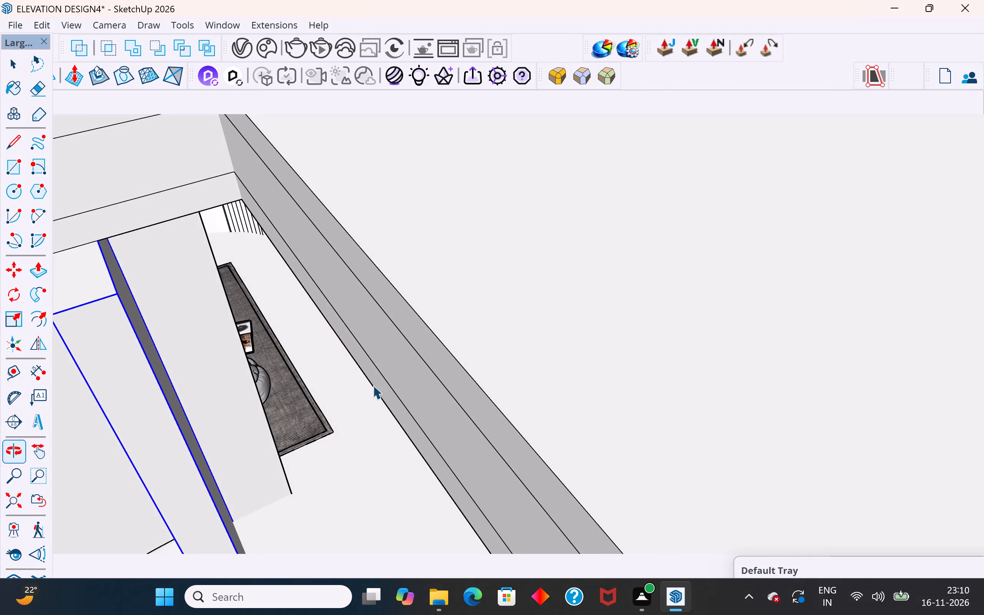
scroll(469, 251, "down", 18)
middle_click_drag(385, 305, 346, 302)
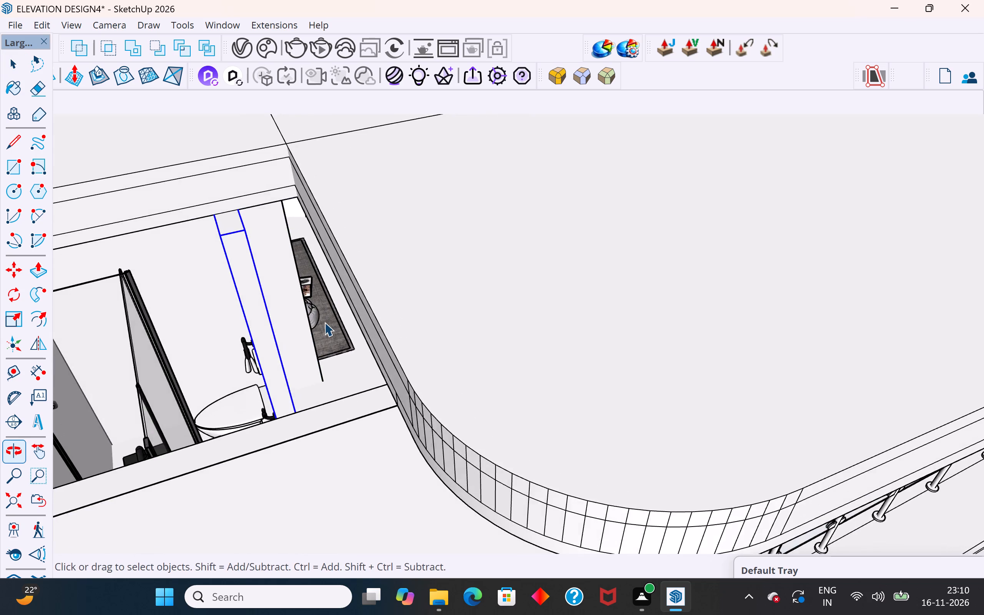
scroll(324, 322, "up", 9)
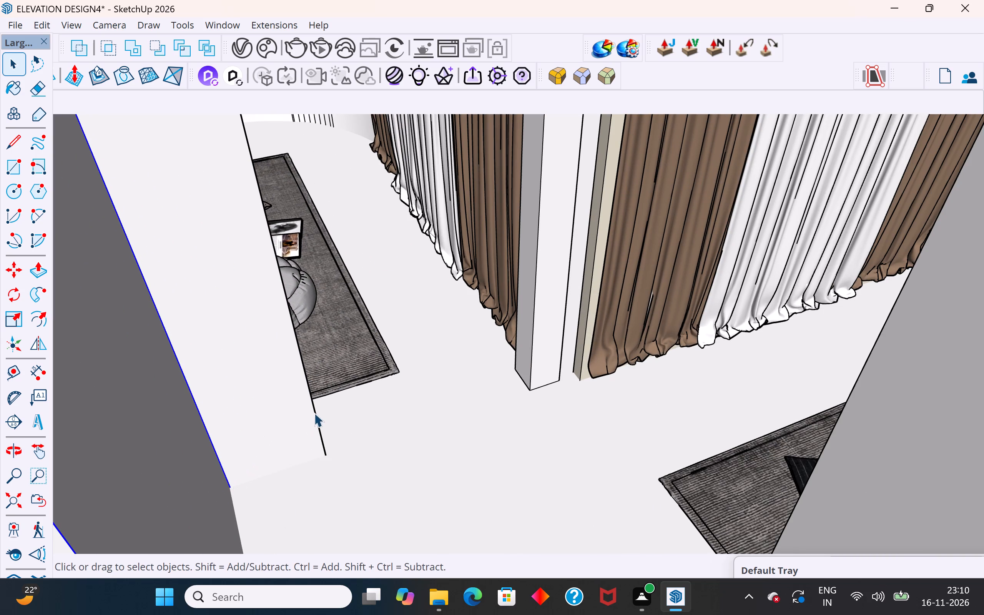
key("m")
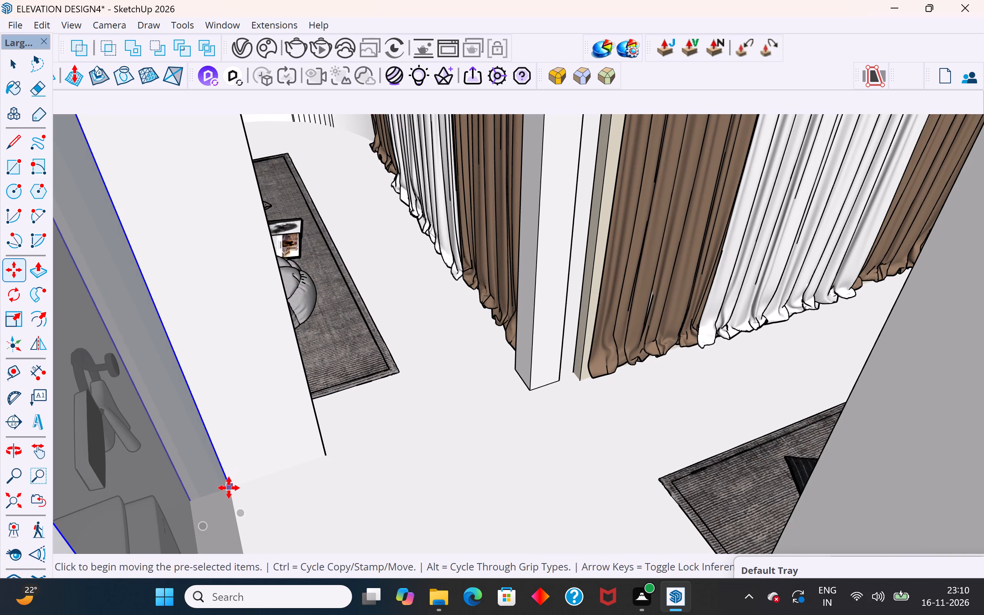
left_click(229, 488)
left_click(327, 456)
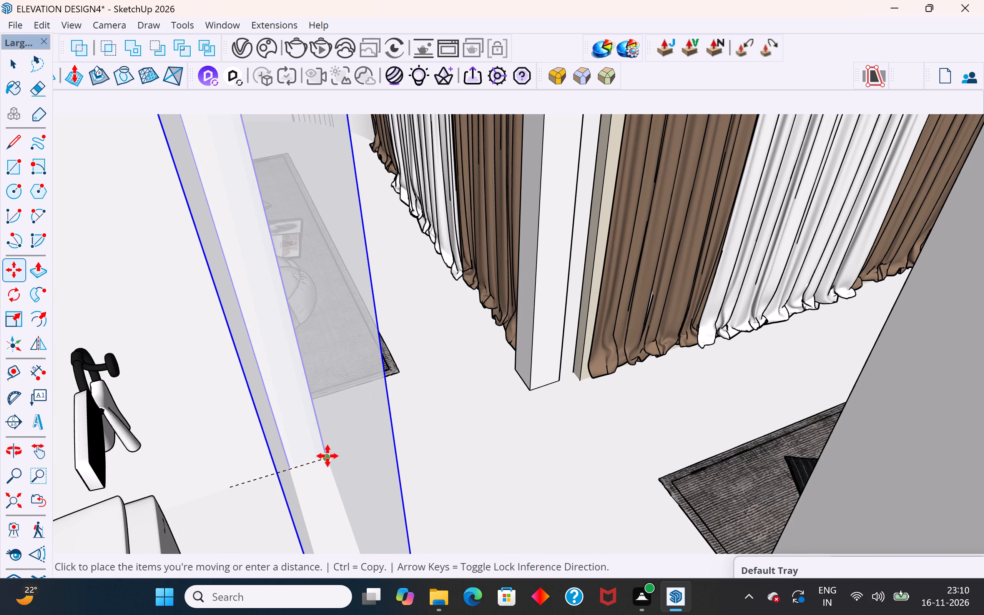
scroll(368, 406, "down", 19)
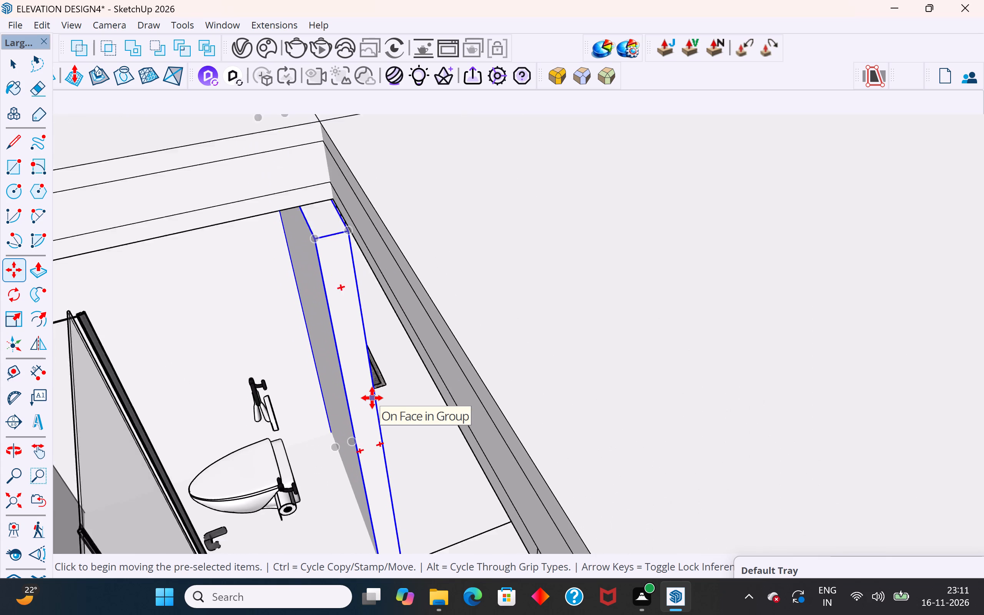
middle_click_drag(370, 392, 326, 421)
scroll(326, 421, "down", 1)
middle_click_drag(259, 438, 318, 417)
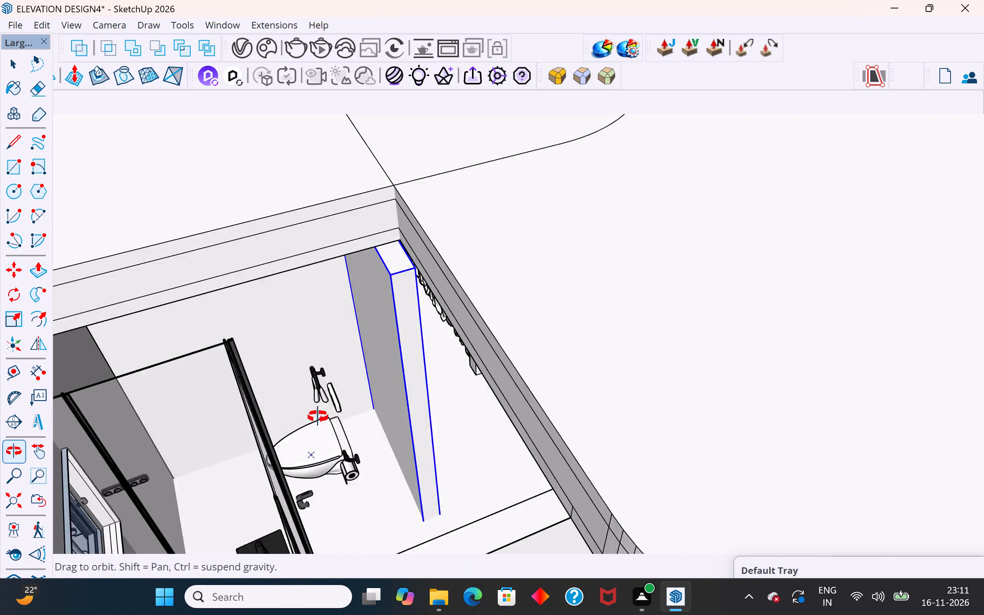
middle_click_drag(318, 417, 288, 432)
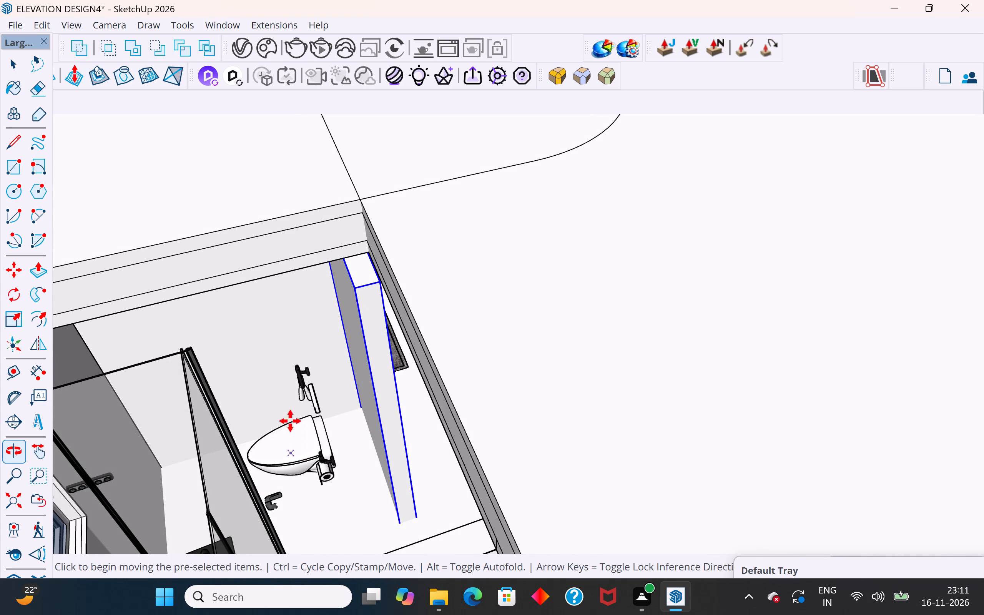
scroll(300, 380, "down", 3)
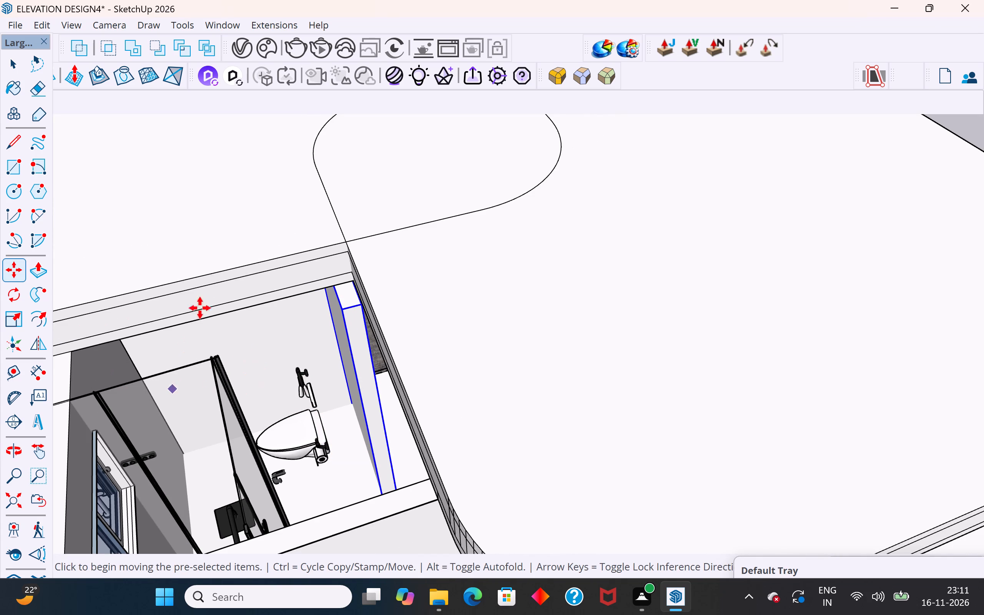
left_click(17, 56)
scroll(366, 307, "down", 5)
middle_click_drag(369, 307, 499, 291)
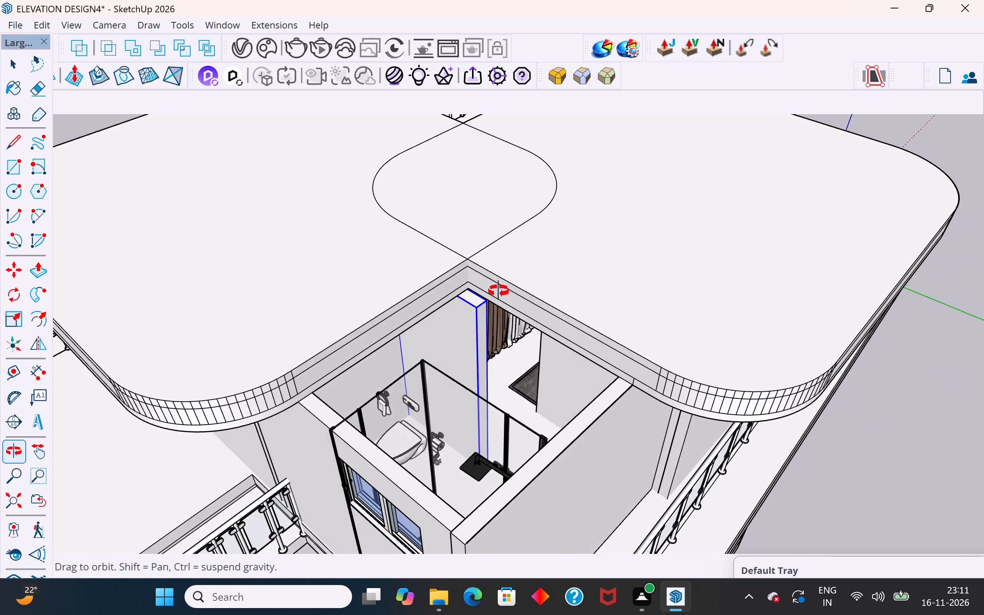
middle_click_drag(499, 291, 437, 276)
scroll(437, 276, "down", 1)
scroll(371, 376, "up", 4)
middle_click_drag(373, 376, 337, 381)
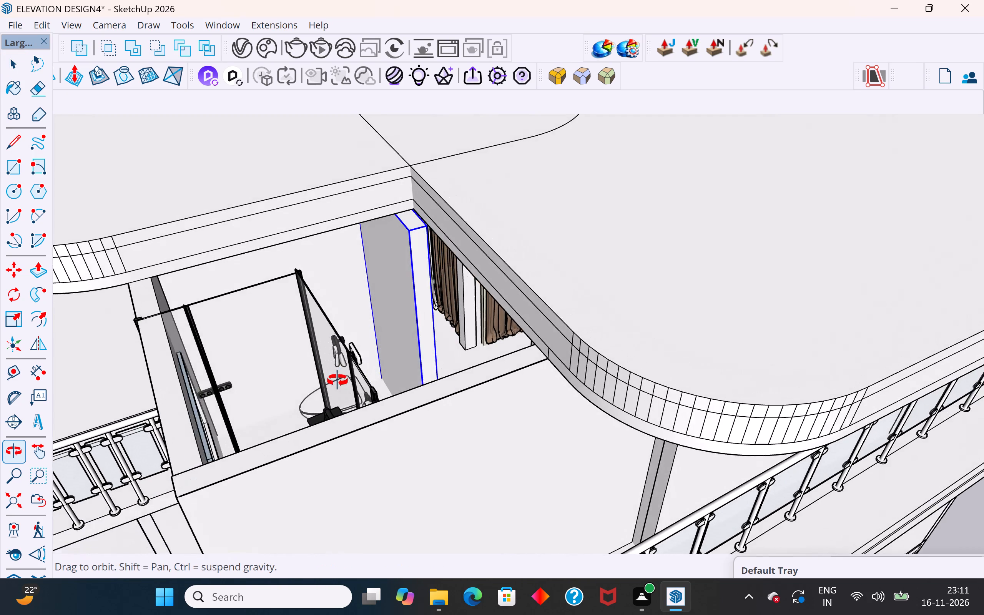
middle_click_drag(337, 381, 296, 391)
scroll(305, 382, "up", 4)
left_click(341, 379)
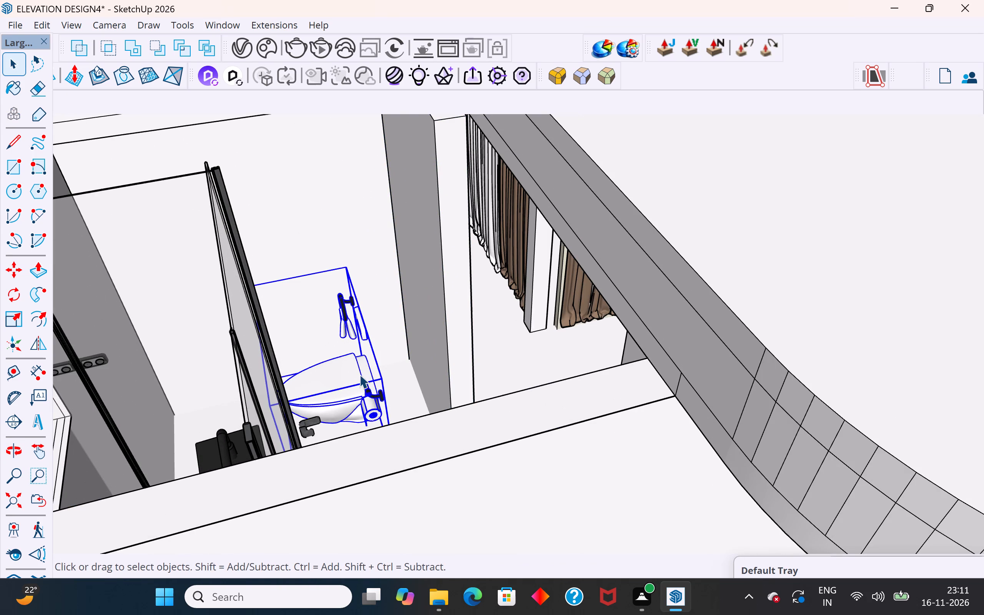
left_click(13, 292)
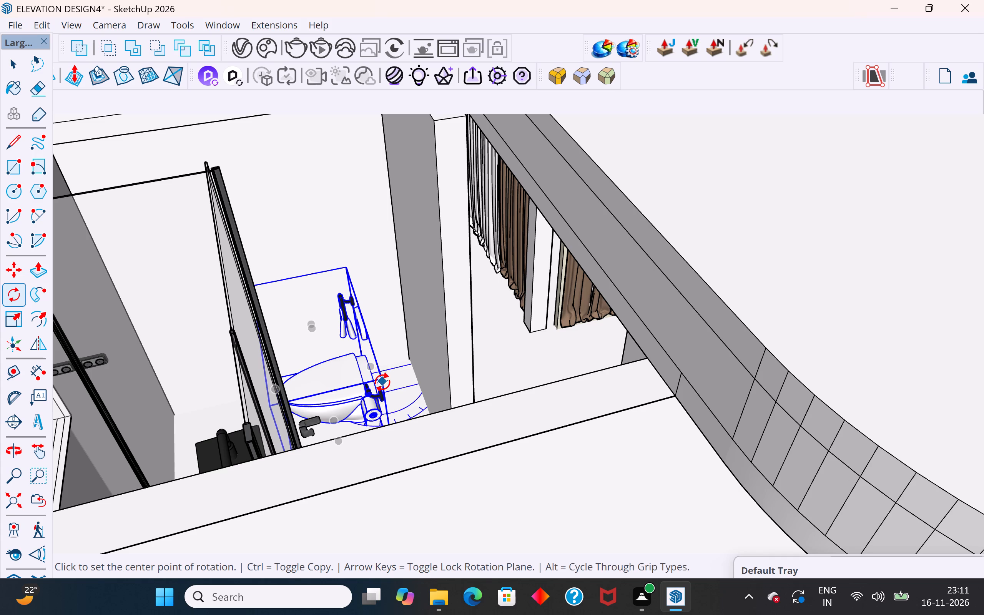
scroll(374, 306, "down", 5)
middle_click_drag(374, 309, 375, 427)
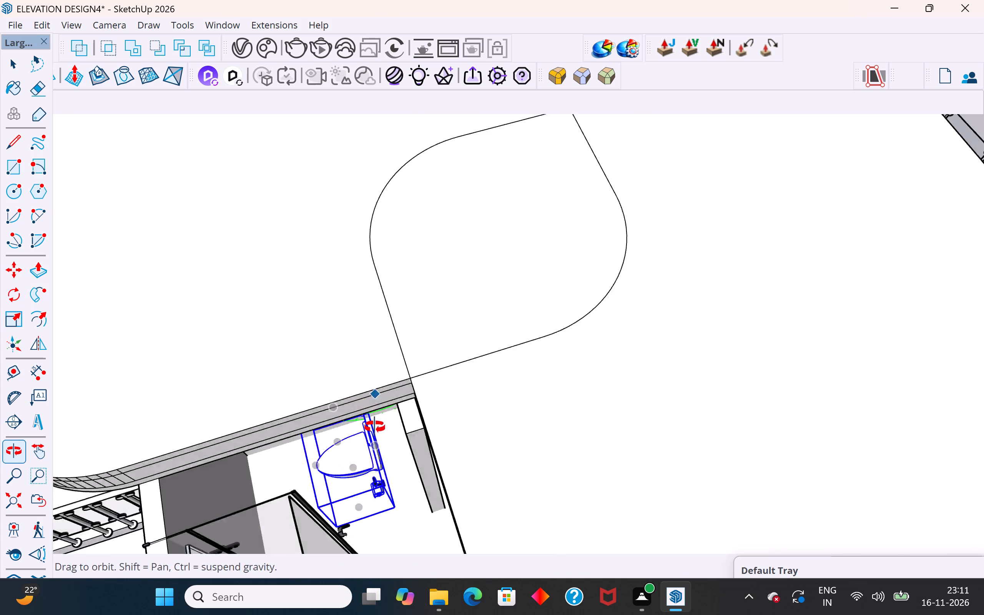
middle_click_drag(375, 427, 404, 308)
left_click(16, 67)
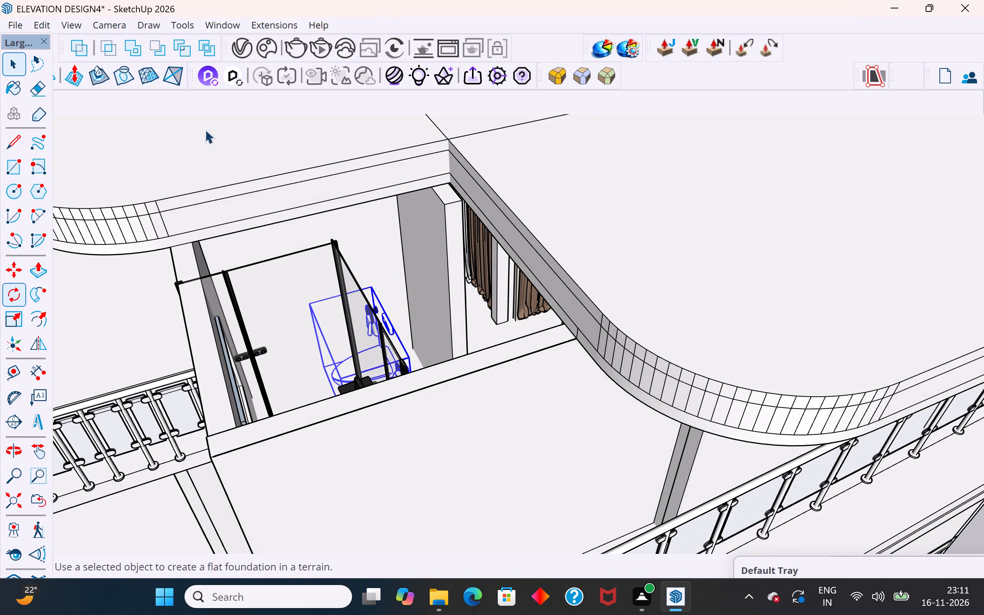
Hide the large exterior wall group on the balcony side of the bathroom to open up the interior.
scroll(288, 193, "down", 11)
left_click(367, 331)
right_click(367, 331)
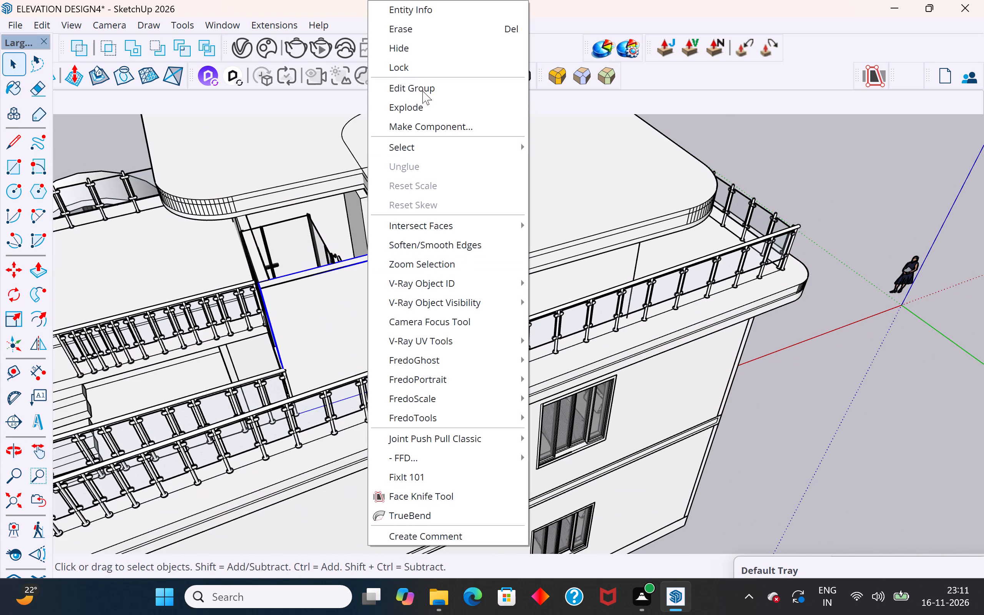
left_click(423, 42)
Rotate the toilet set half a turn about the vertical axis so the toilet faces the partition wall.
middle_click_drag(391, 305, 311, 225)
scroll(385, 301, "up", 1)
scroll(333, 240, "up", 3)
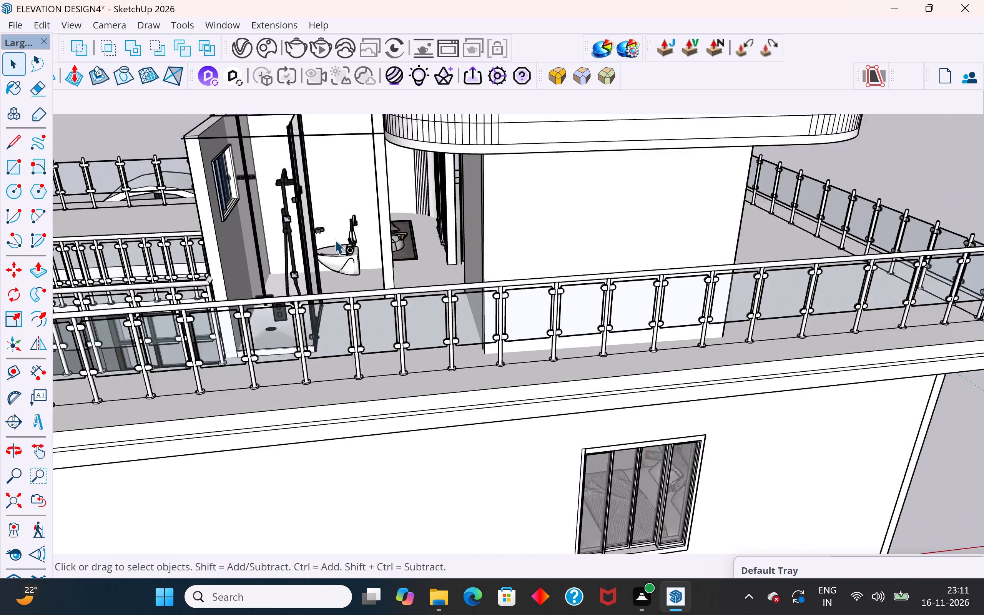
scroll(335, 240, "up", 6)
middle_click_drag(363, 249, 321, 239)
scroll(321, 239, "up", 5)
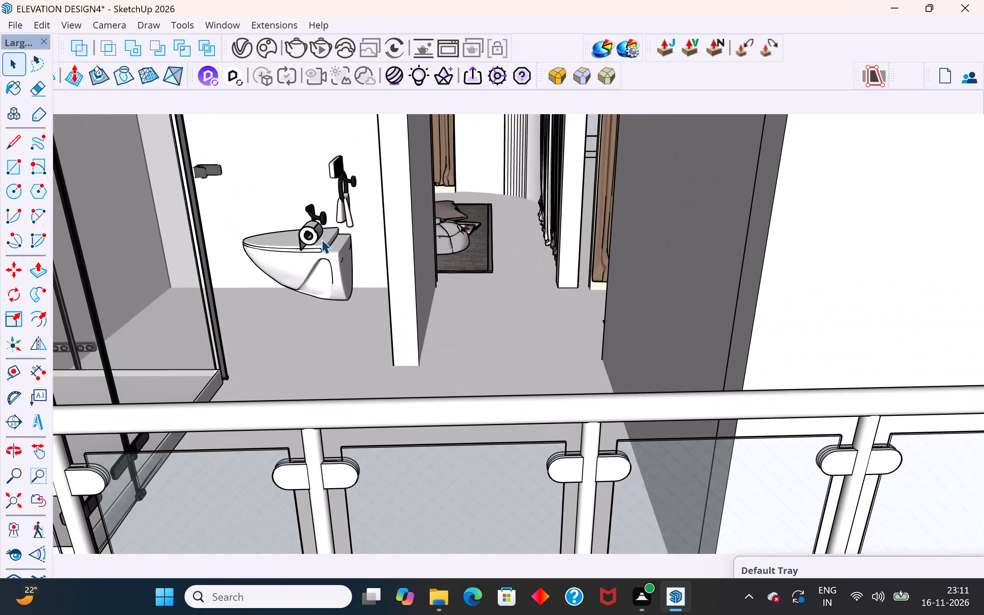
middle_click_drag(331, 277, 332, 287)
left_click(319, 266)
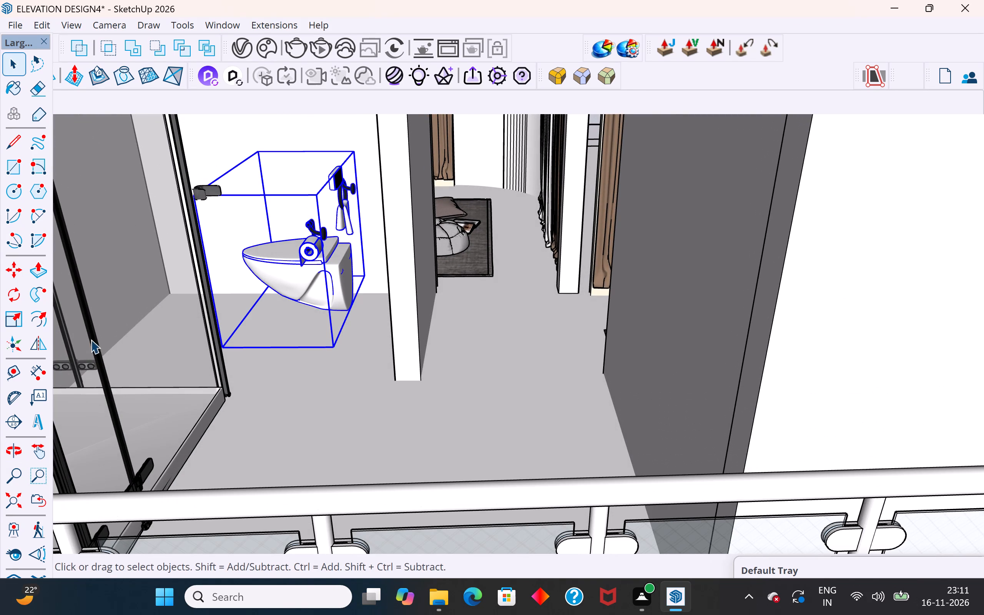
left_click(17, 296)
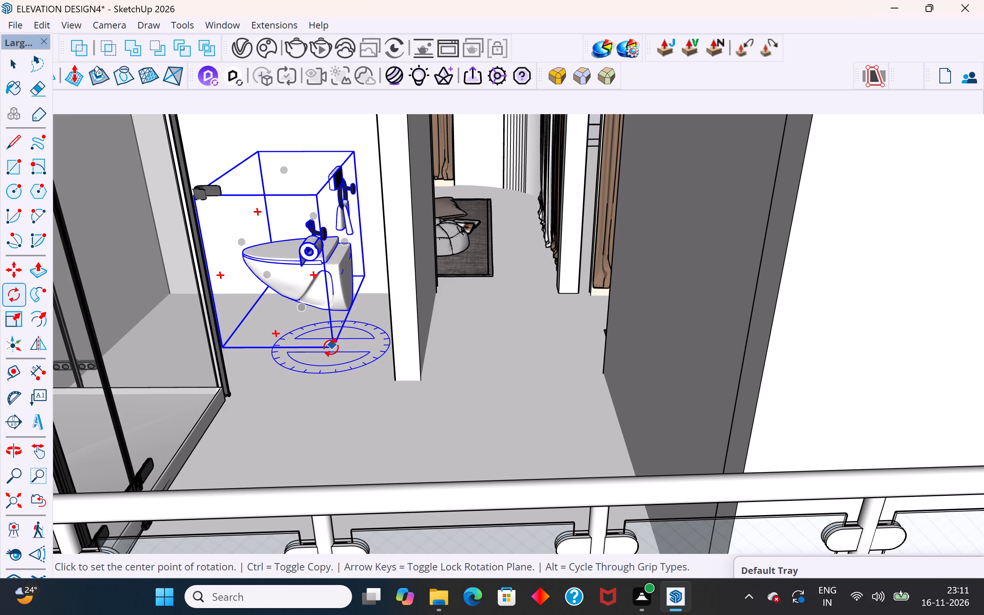
left_click(331, 347)
left_click(382, 349)
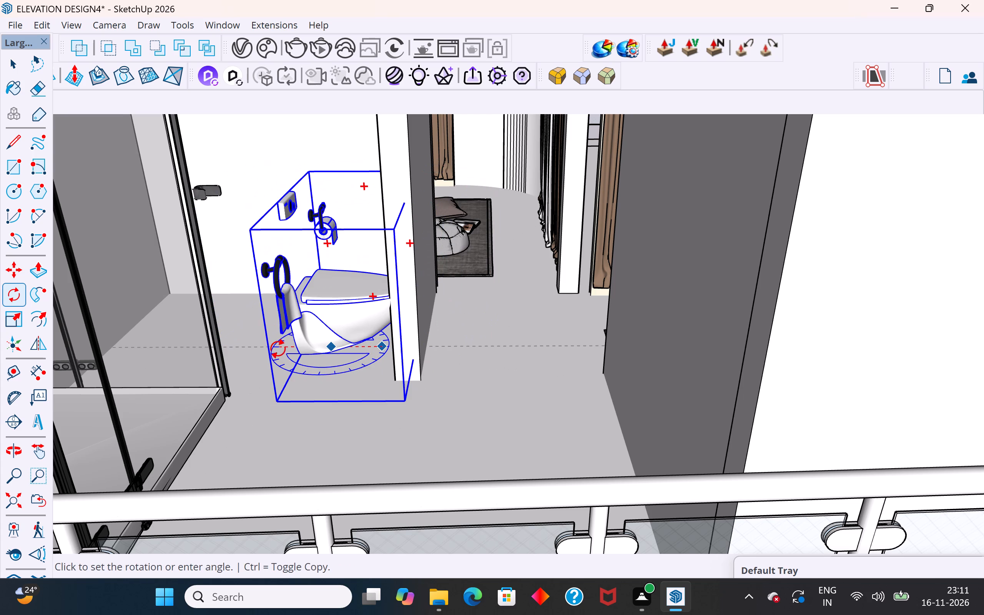
left_click(276, 345)
left_click(18, 68)
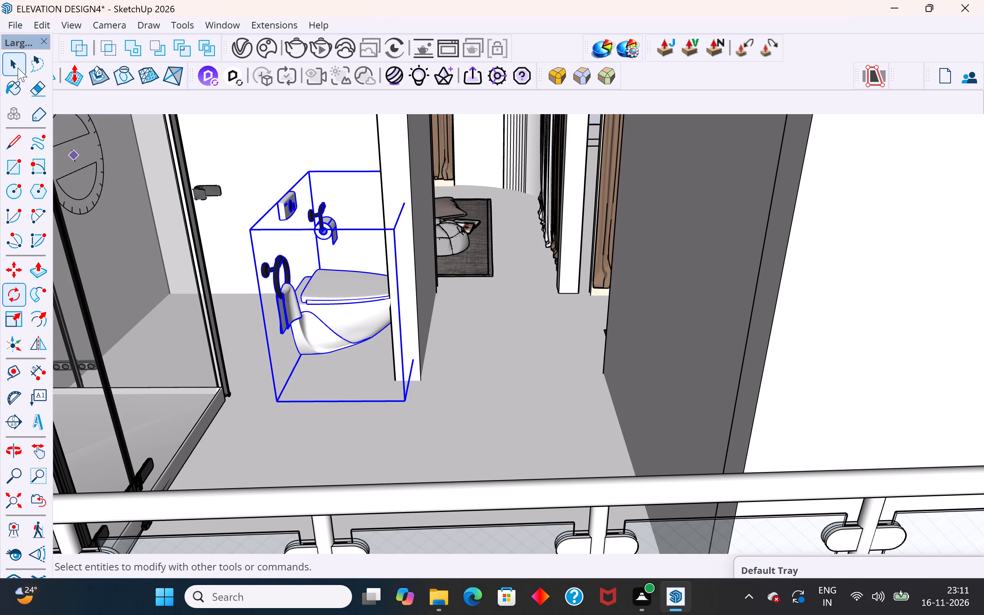
scroll(319, 309, "down", 10)
scroll(562, 315, "down", 5)
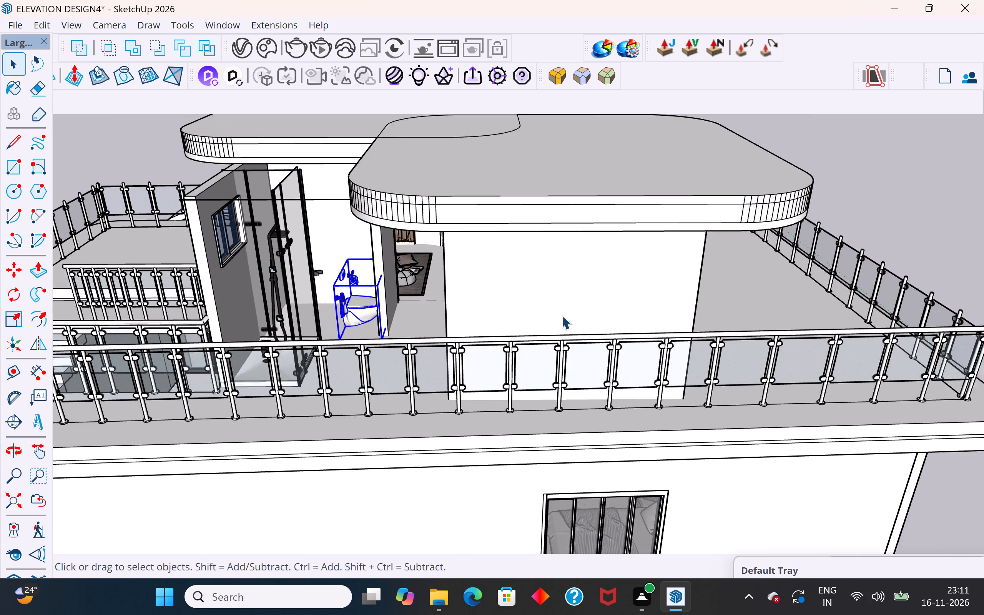
left_click(905, 219)
Move the toilet set by its upper rear corner from the partition wall to the window wall's edge inside the shower area.
middle_click_drag(387, 334, 393, 360)
scroll(356, 327, "up", 8)
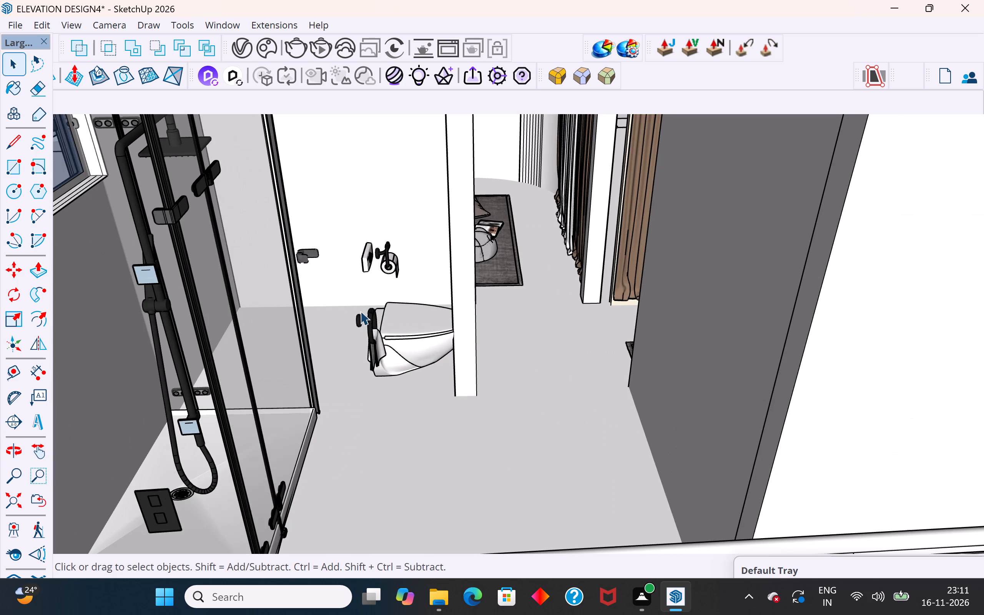
left_click(372, 354)
scroll(373, 349, "up", 4)
middle_click_drag(354, 327, 317, 299)
scroll(317, 299, "up", 1)
scroll(327, 382, "down", 11)
scroll(322, 254, "up", 9)
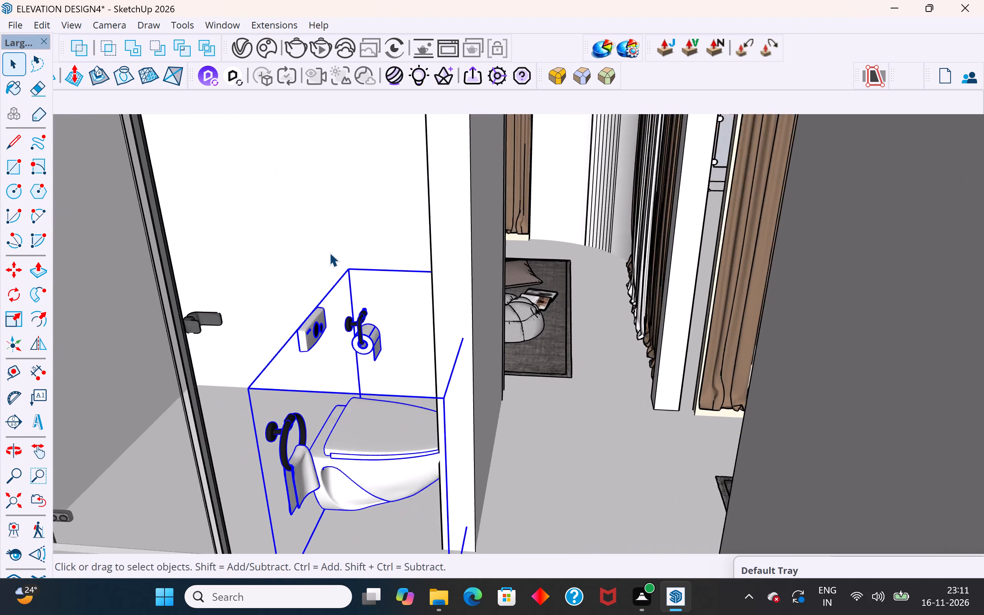
scroll(335, 251, "down", 5)
middle_click_drag(335, 245, 331, 213)
scroll(411, 346, "down", 12)
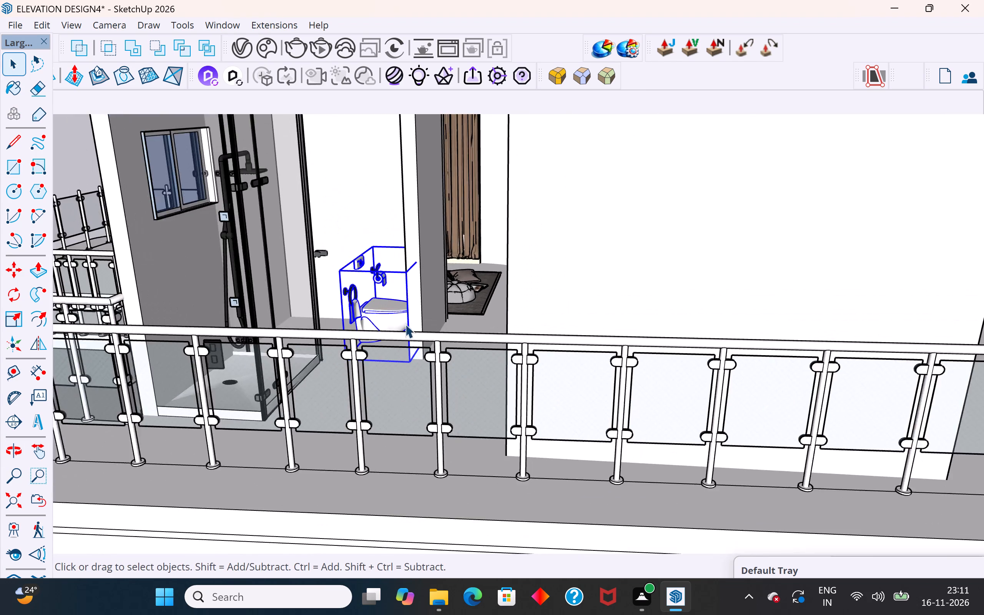
middle_click_drag(324, 213, 308, 185)
scroll(300, 176, "down", 6)
scroll(276, 145, "up", 5)
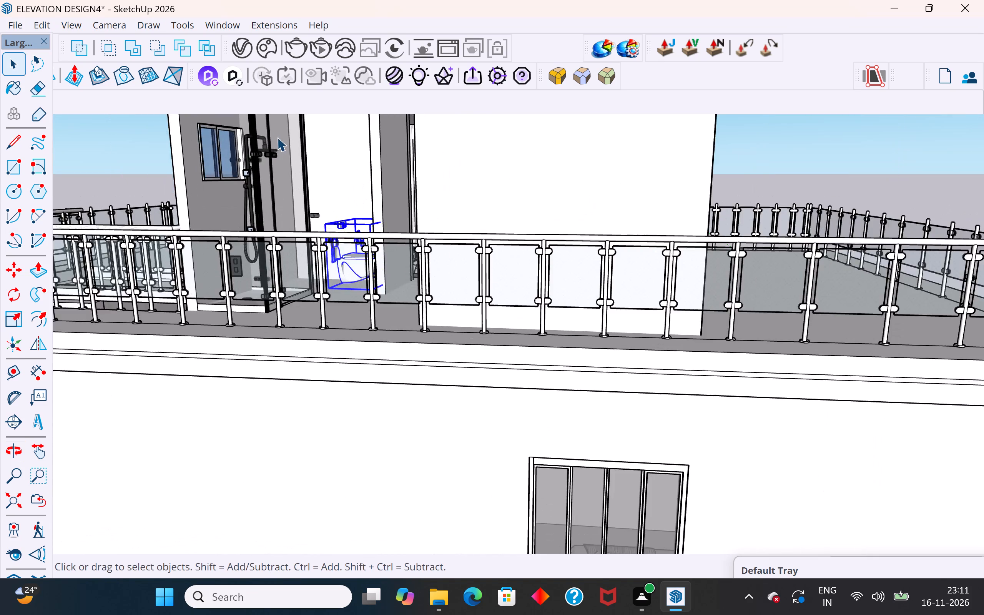
scroll(277, 137, "up", 7)
middle_click_drag(339, 270, 310, 286)
middle_click_drag(337, 310, 344, 314)
scroll(344, 314, "up", 1)
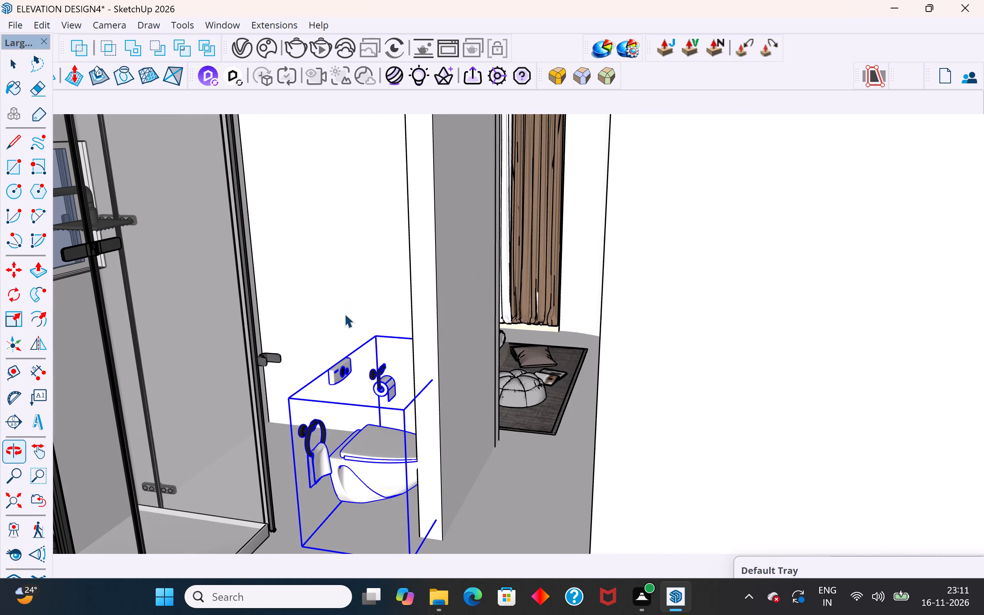
key("m")
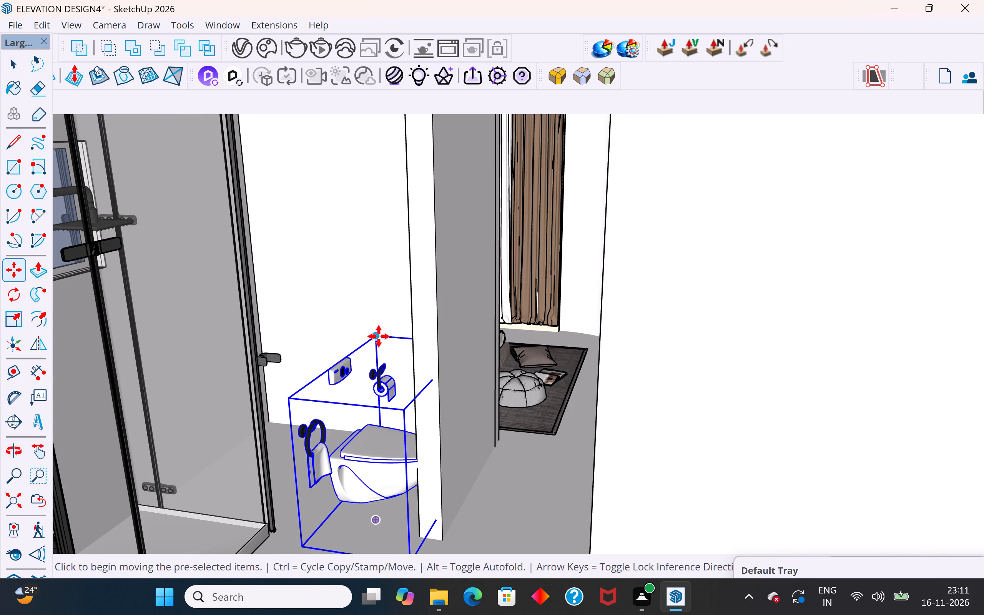
left_click(379, 336)
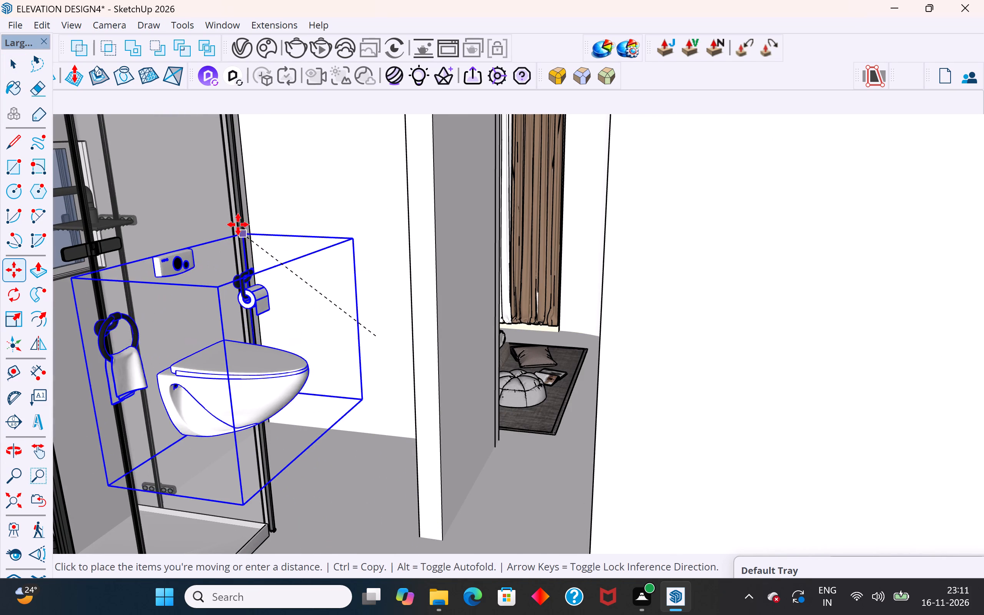
middle_click_drag(239, 224, 276, 328)
scroll(252, 301, "up", 1)
middle_click_drag(252, 301, 327, 347)
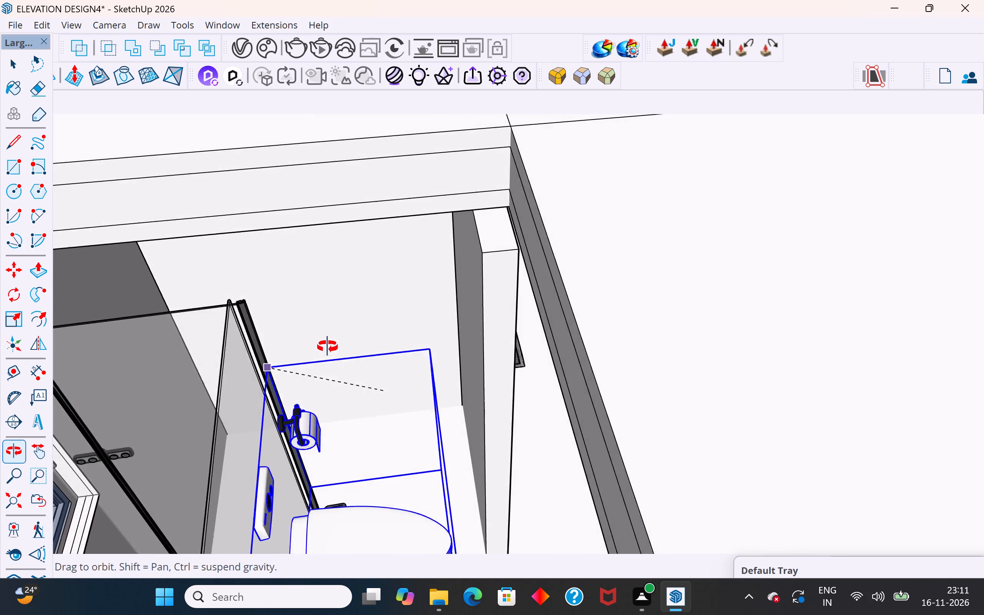
middle_click_drag(327, 347, 348, 374)
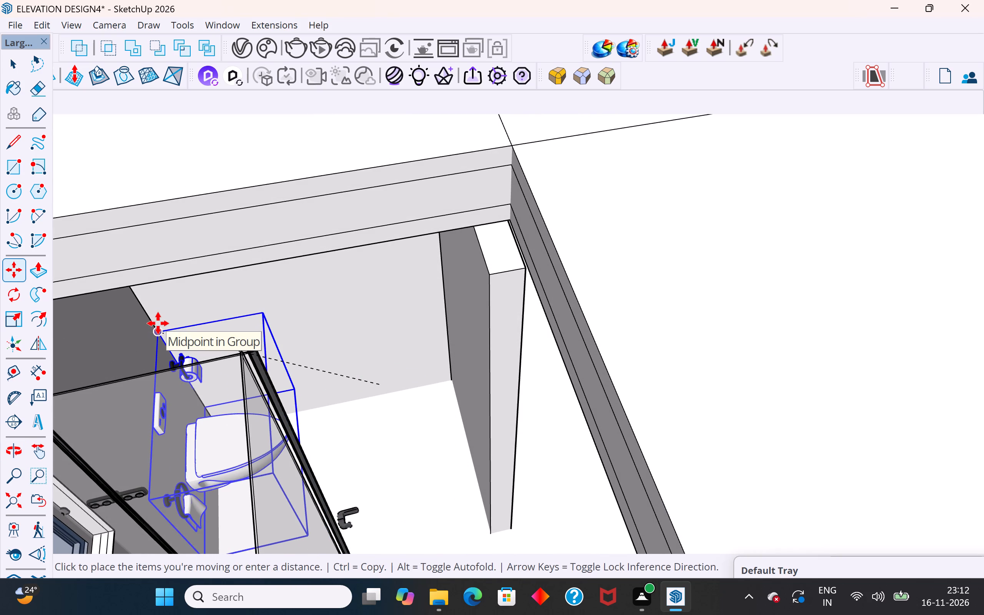
left_click(158, 323)
left_click(25, 64)
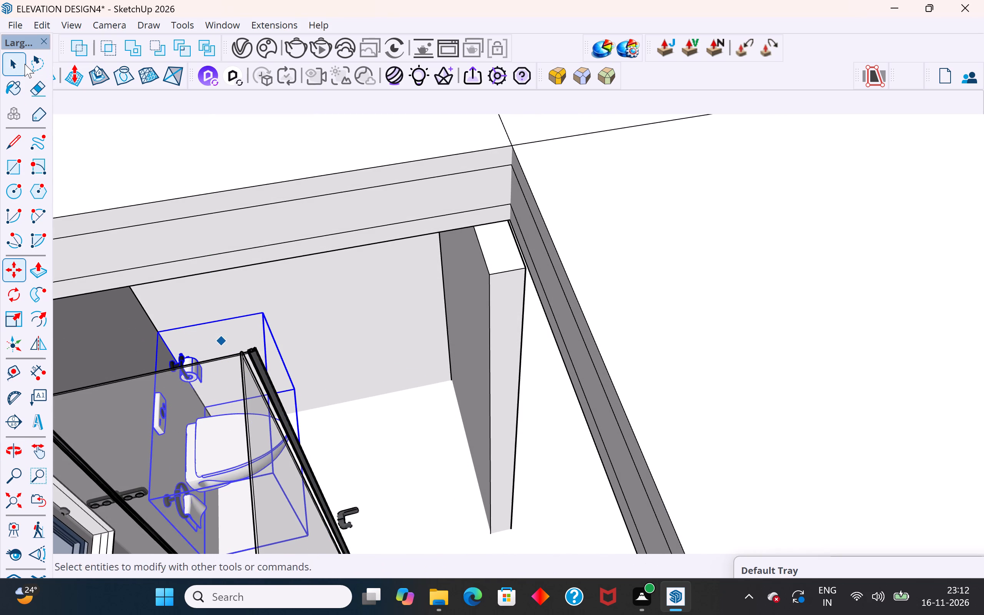
scroll(306, 354, "down", 4)
middle_click_drag(321, 357, 262, 229)
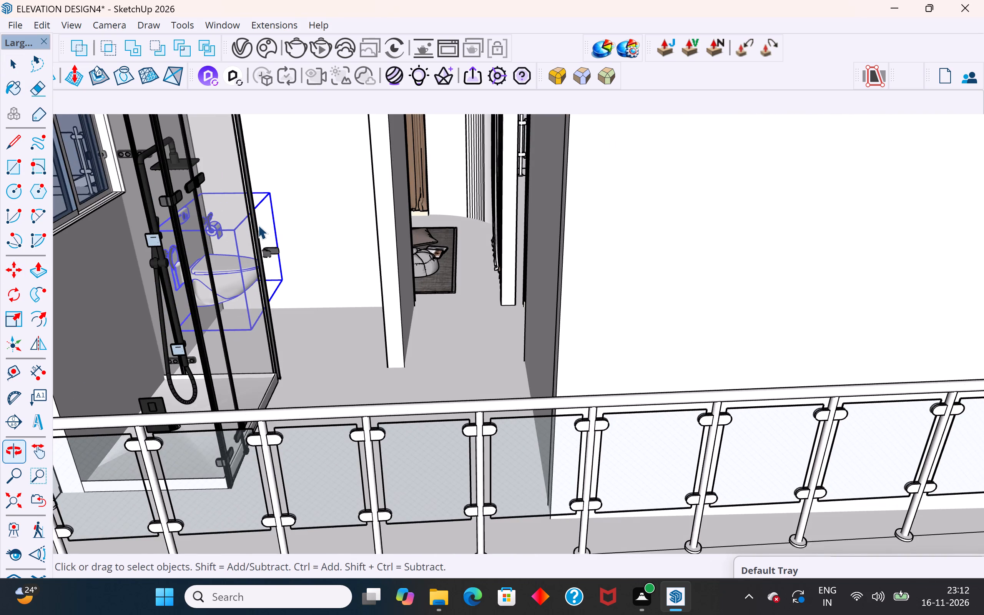
scroll(257, 225, "up", 4)
scroll(532, 380, "down", 4)
middle_click_drag(512, 345, 486, 327)
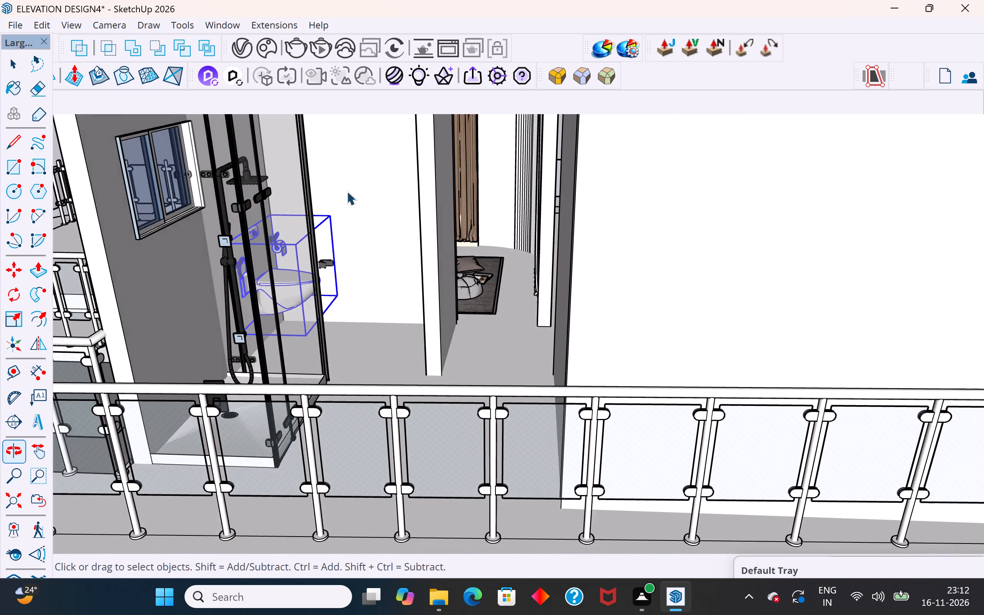
Bring the whole building back into view and clear the selection of the toilet set.
scroll(343, 165, "up", 7)
middle_click_drag(342, 198, 272, 201)
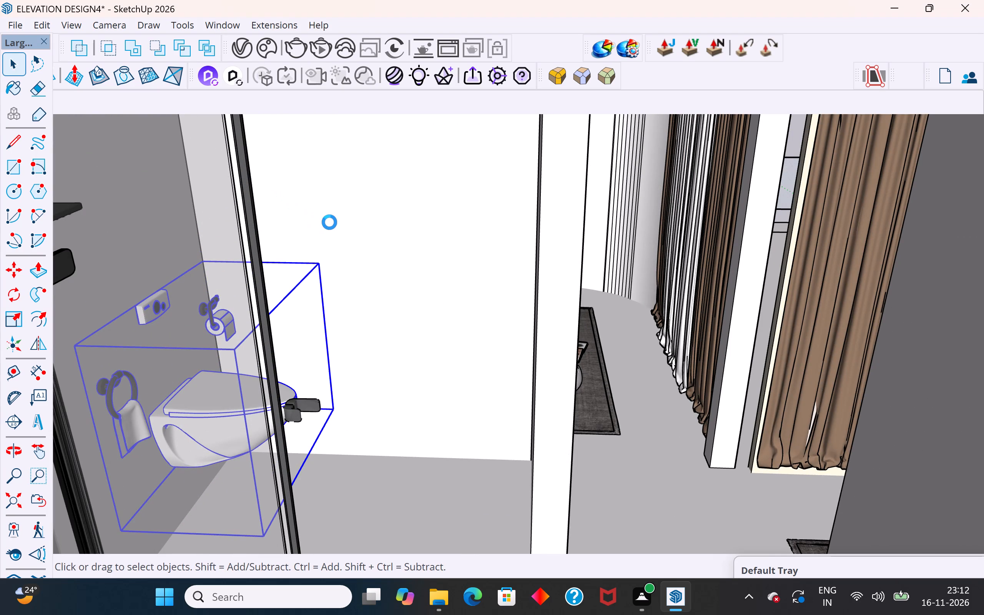
scroll(333, 372, "up", 3)
scroll(351, 331, "up", 2)
middle_click_drag(362, 328, 299, 335)
scroll(299, 335, "down", 6)
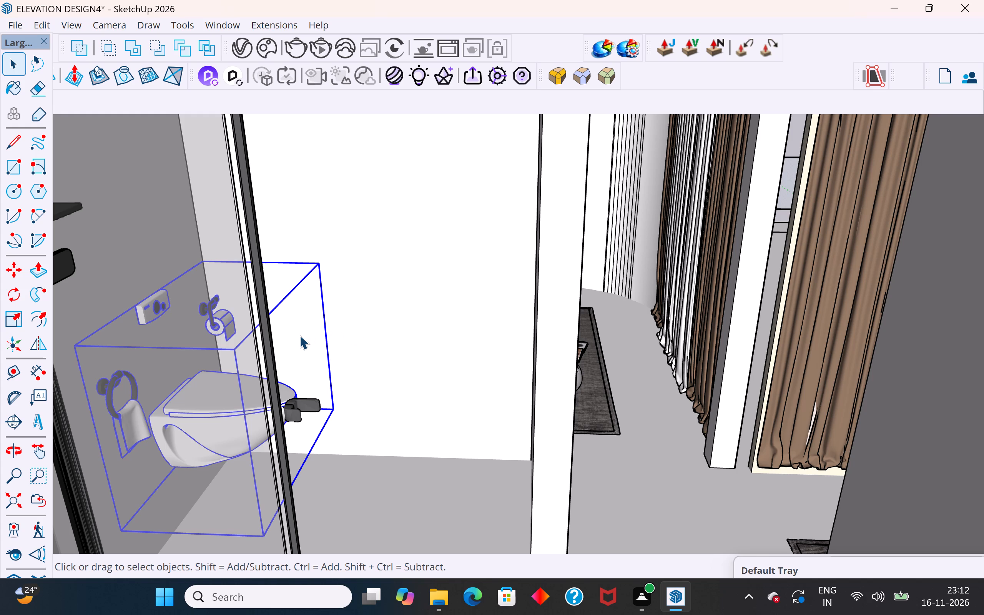
scroll(299, 335, "down", 6)
scroll(598, 335, "down", 5)
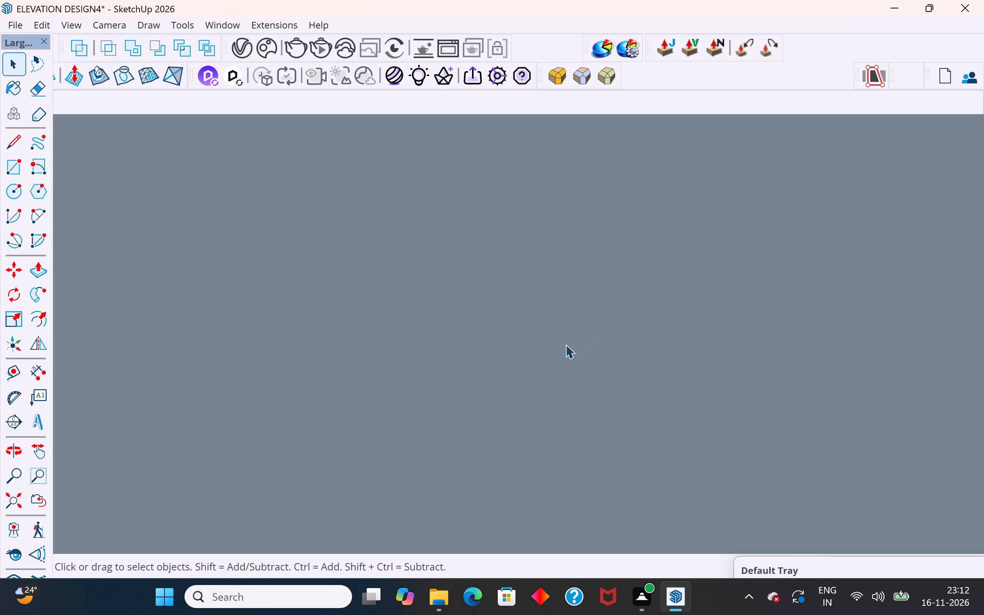
scroll(565, 344, "down", 6)
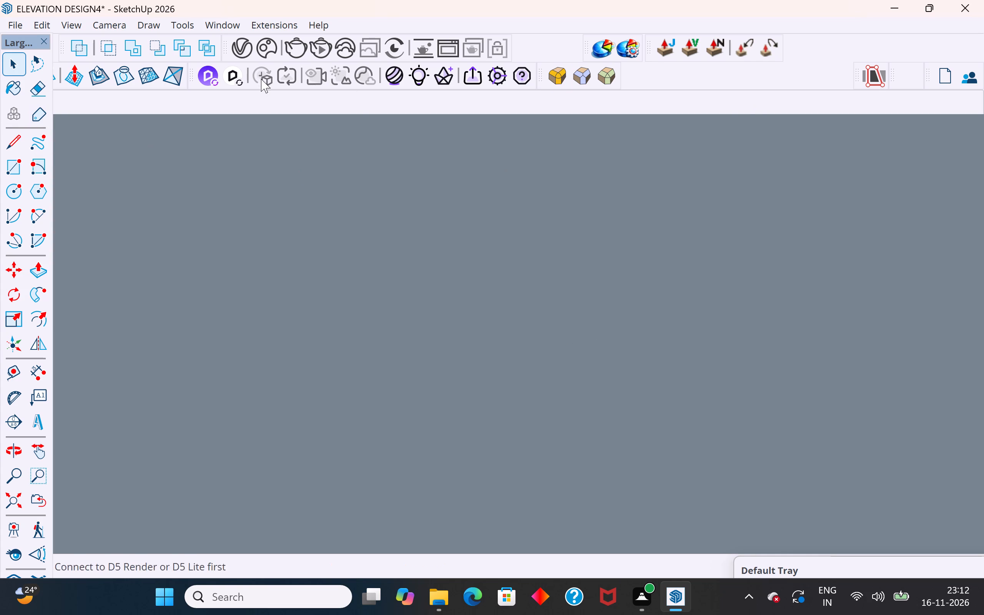
left_click(15, 503)
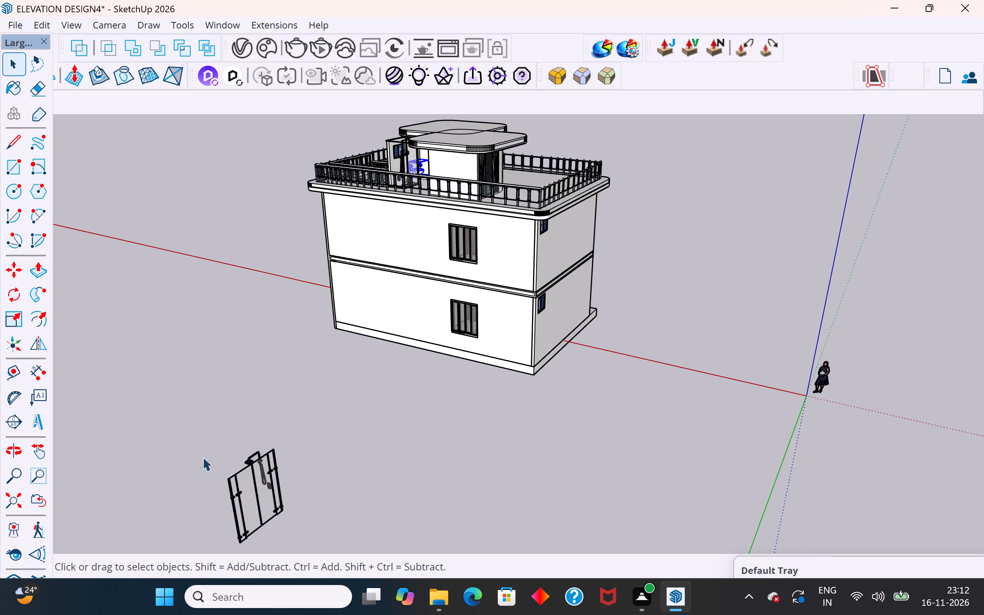
left_click(700, 319)
Lower the toilet set slightly, moving it by its upper rear corner along the vertical wall edge.
scroll(377, 116, "up", 18)
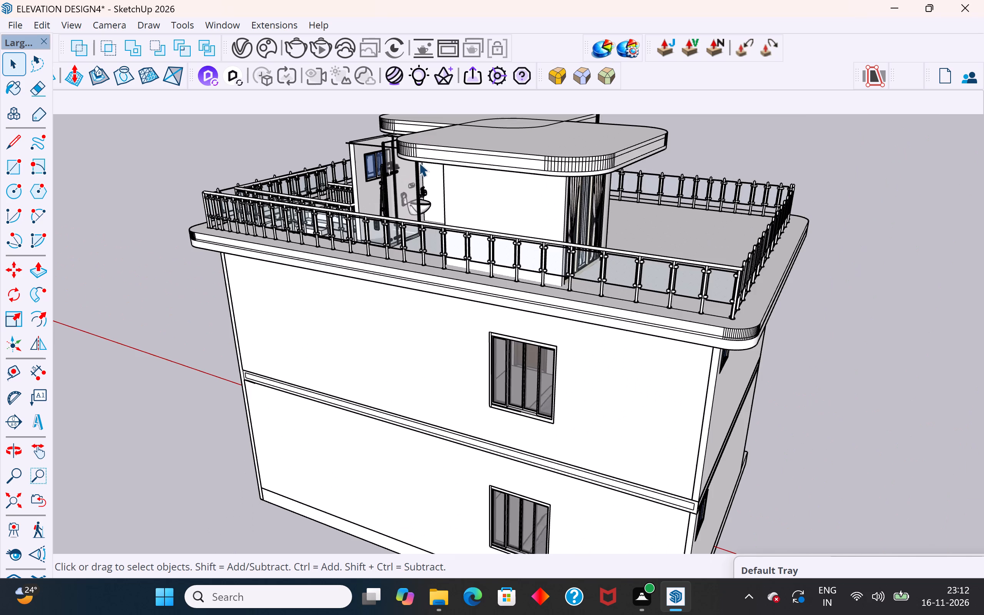
scroll(419, 163, "up", 12)
scroll(484, 422, "down", 6)
middle_click_drag(416, 281, 423, 226)
scroll(406, 258, "up", 8)
middle_click_drag(480, 319, 460, 339)
scroll(439, 352, "up", 5)
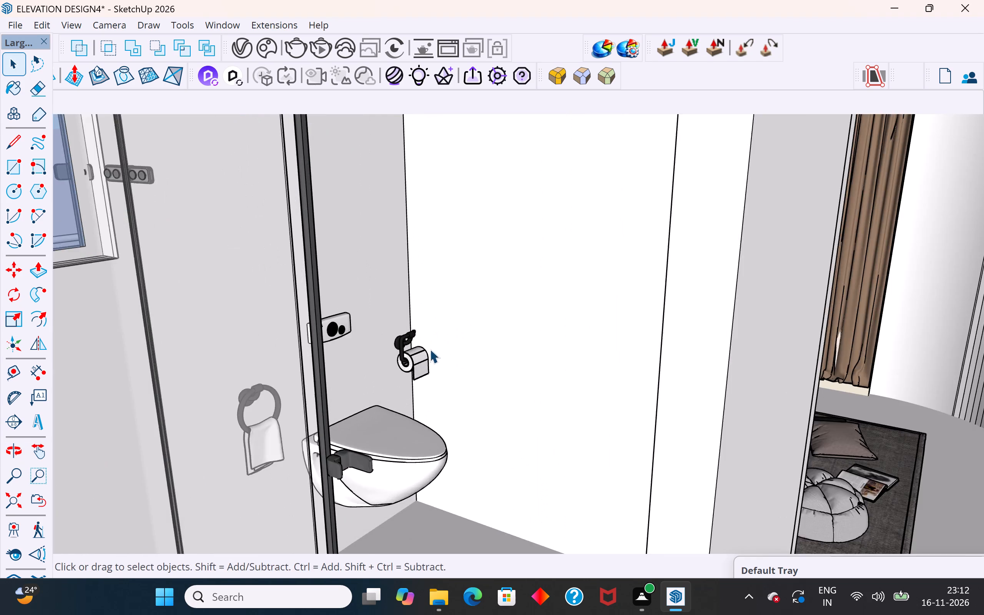
scroll(430, 349, "up", 3)
left_click(327, 459)
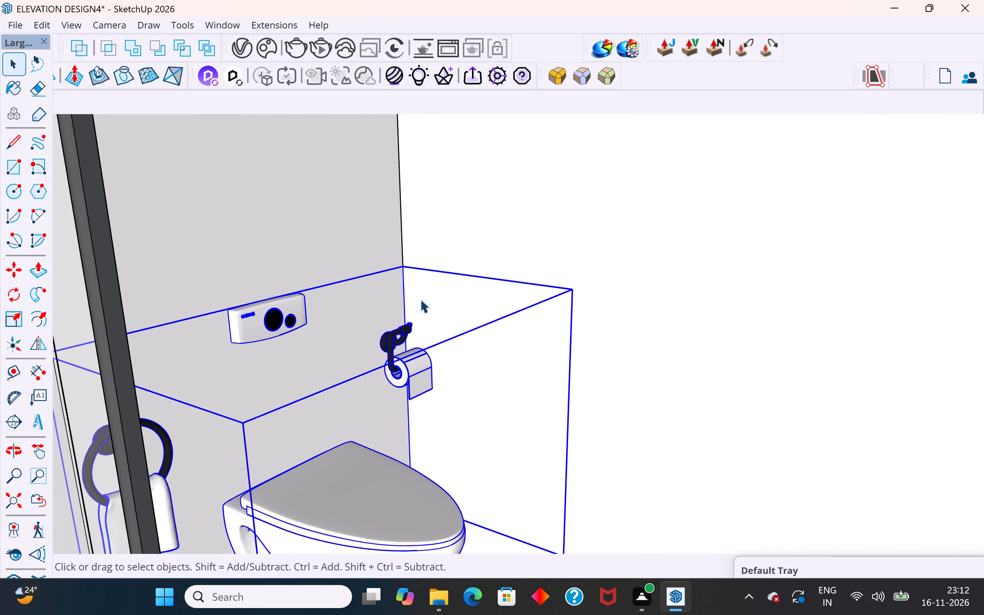
key("m")
left_click(402, 265)
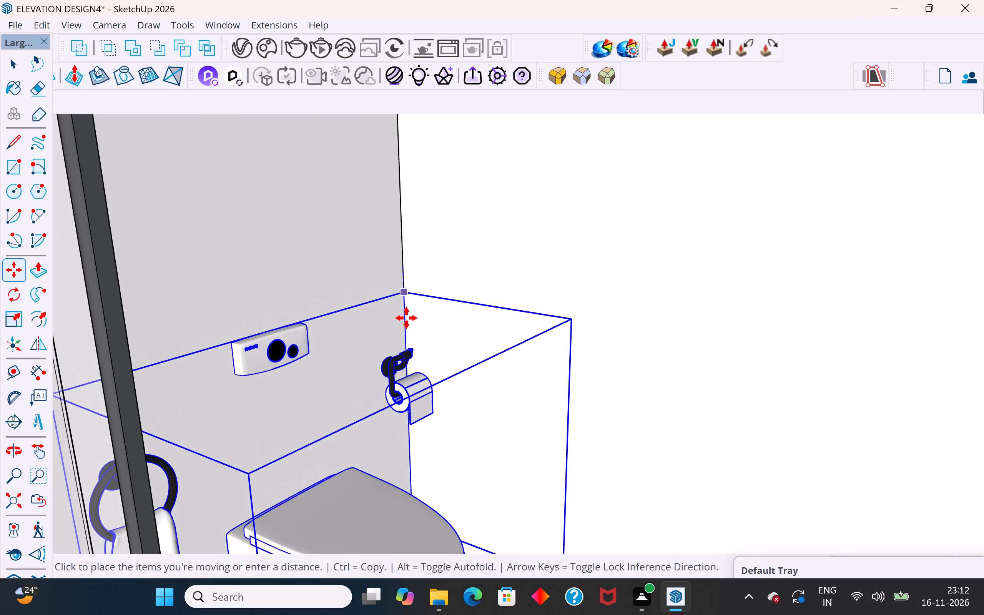
left_click(406, 320)
Raise the toilet set slightly along the same vertical wall edge.
scroll(403, 295, "down", 10)
middle_click_drag(407, 462, 415, 437)
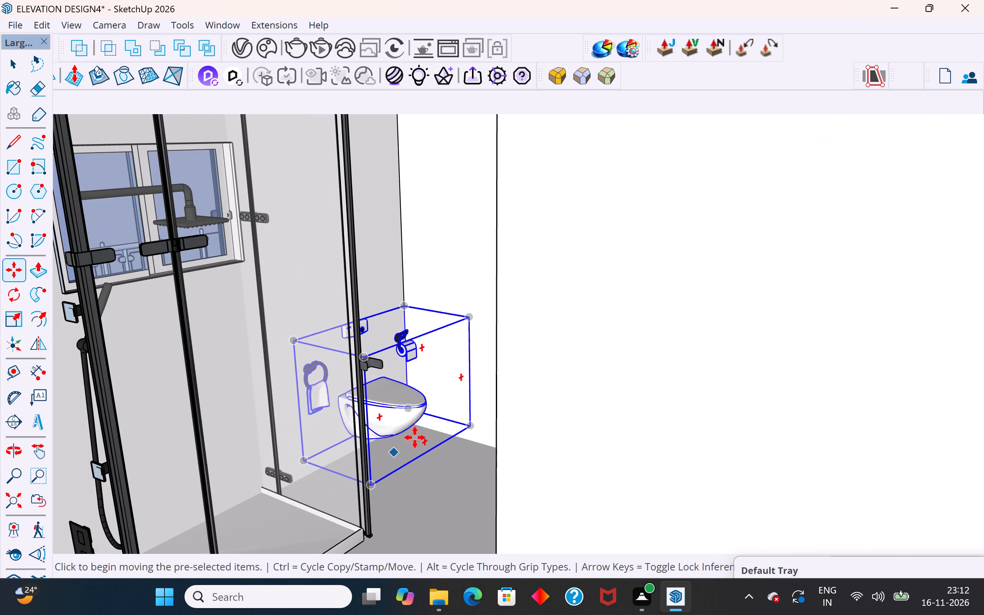
middle_click_drag(415, 437, 422, 419)
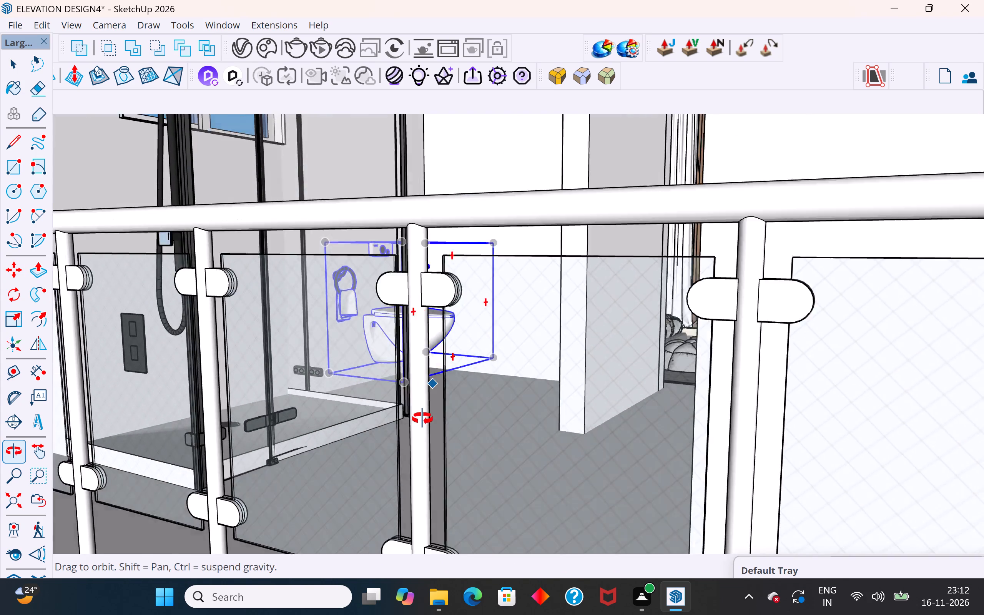
middle_click_drag(422, 419, 423, 457)
left_click(427, 304)
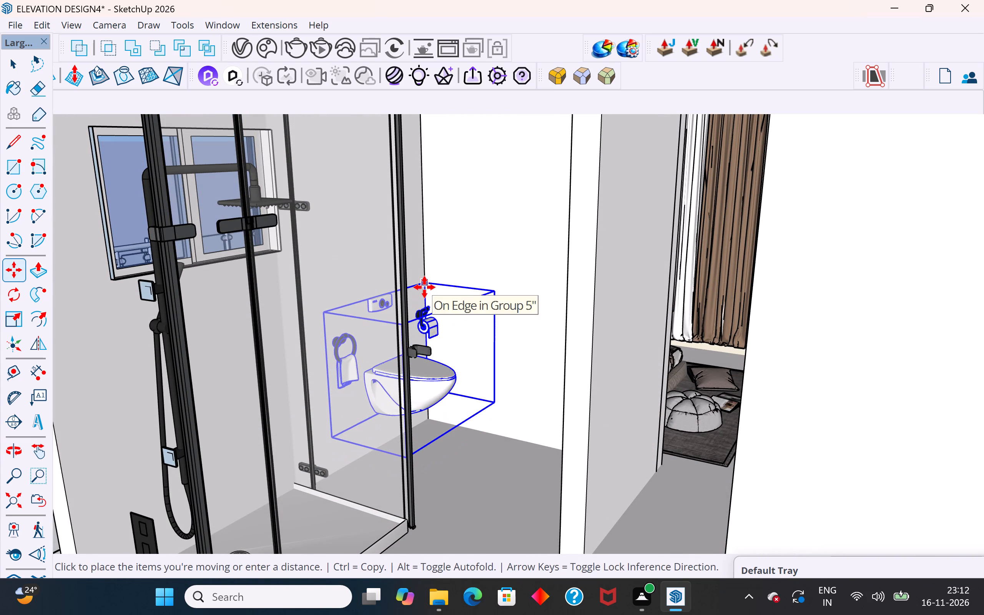
left_click(424, 288)
left_click(15, 68)
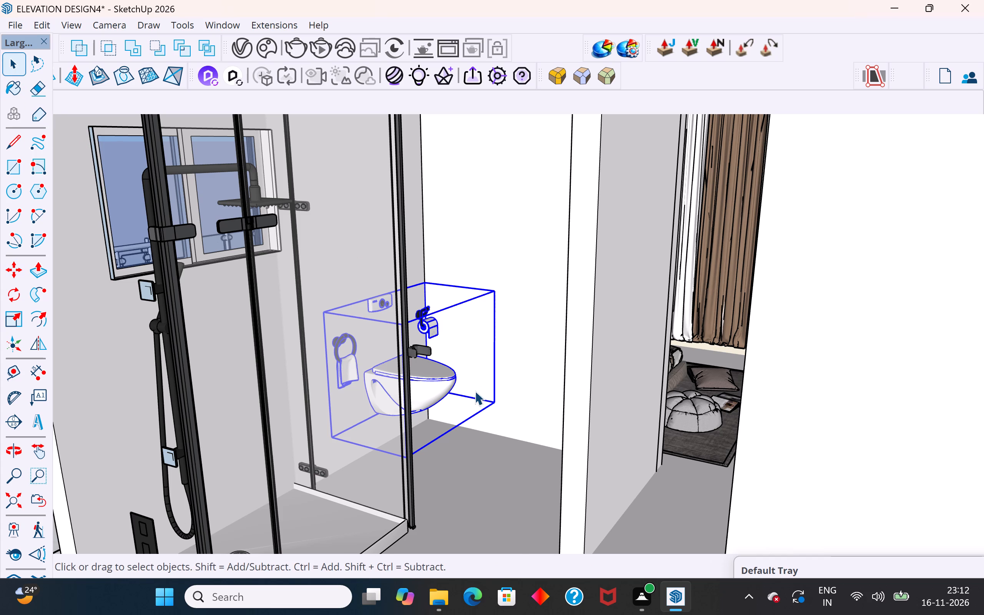
Examine the upper-floor bathroom and its shower enclosure from several sides of the building.
scroll(466, 395, "down", 5)
scroll(466, 393, "up", 3)
left_click(74, 208)
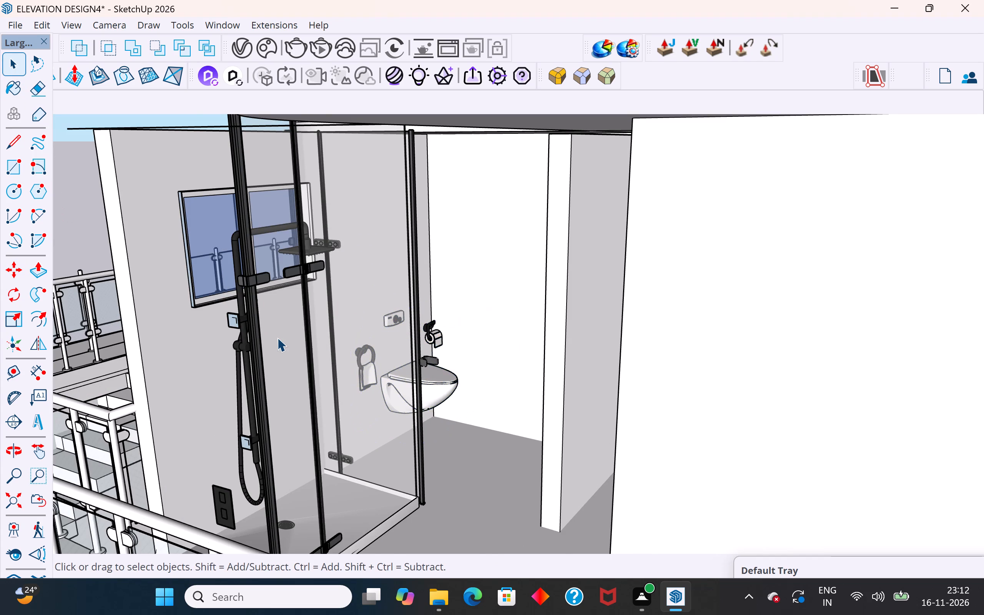
scroll(276, 338, "down", 11)
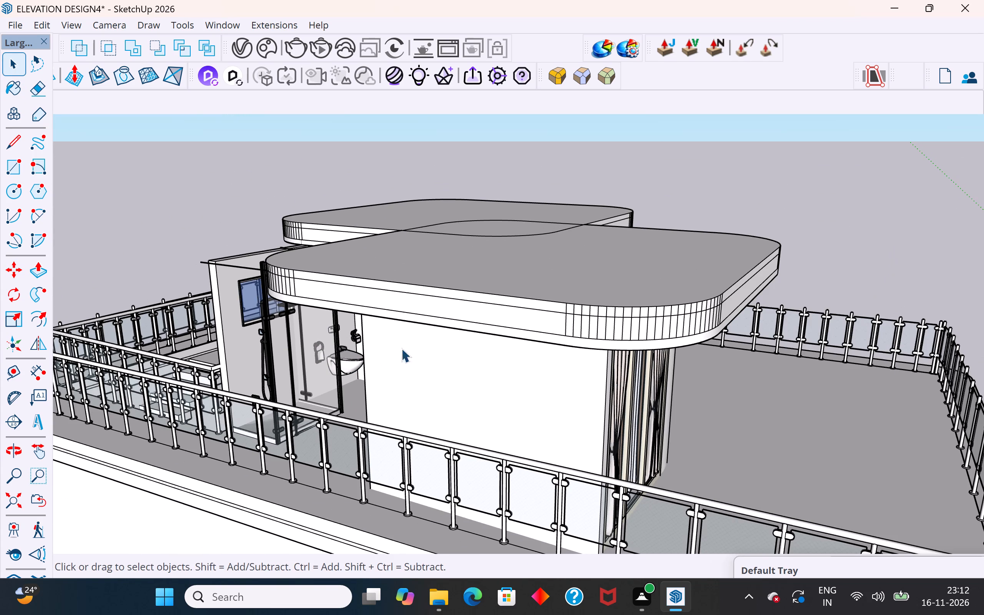
left_click(760, 188)
scroll(318, 320, "down", 3)
middle_click_drag(341, 384, 510, 388)
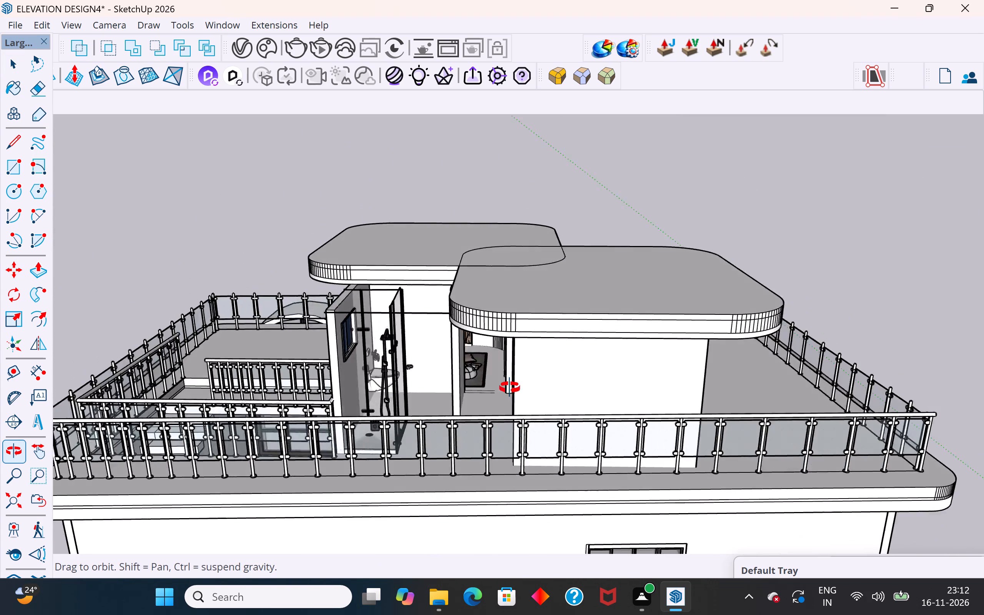
middle_click_drag(510, 388, 667, 439)
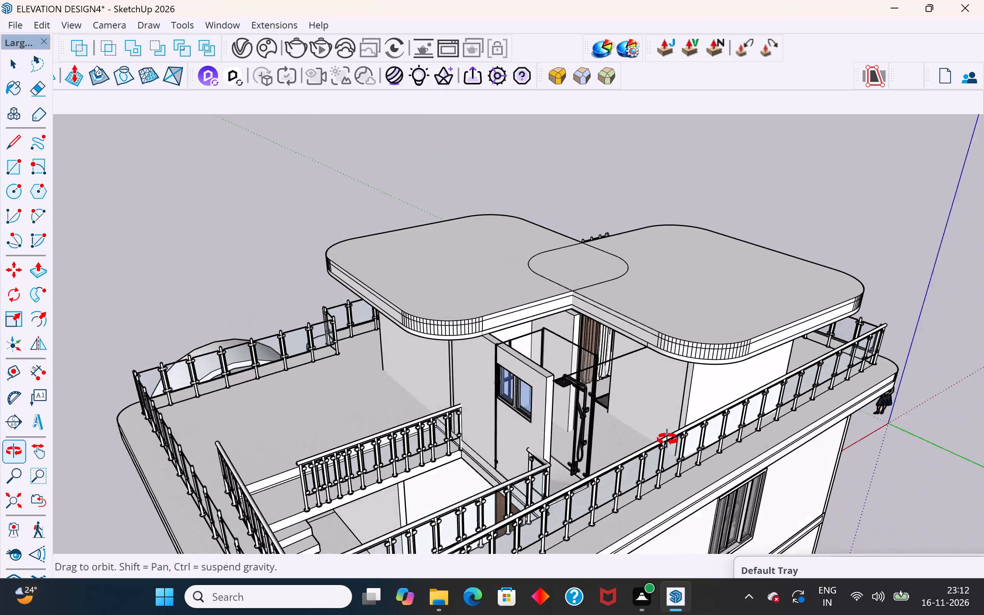
middle_click_drag(667, 439, 492, 384)
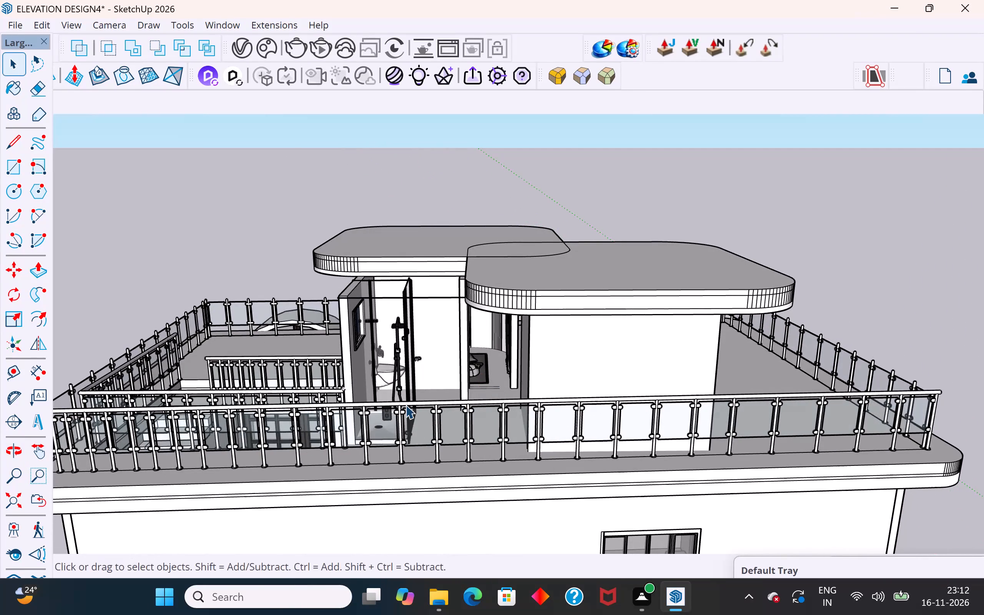
middle_click_drag(475, 384, 495, 416)
scroll(485, 437, "up", 1)
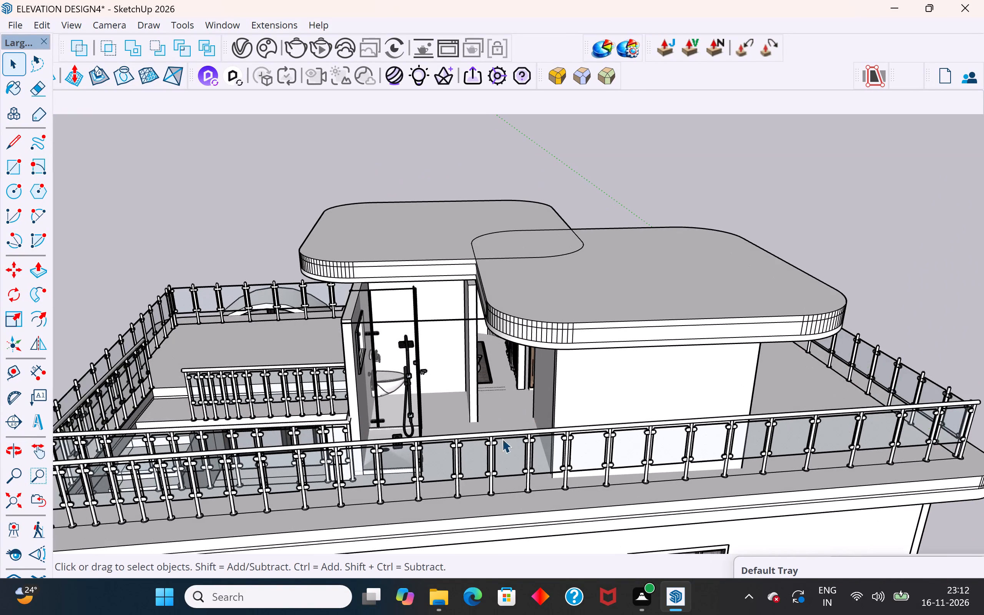
middle_click_drag(555, 455, 796, 472)
scroll(712, 393, "up", 3)
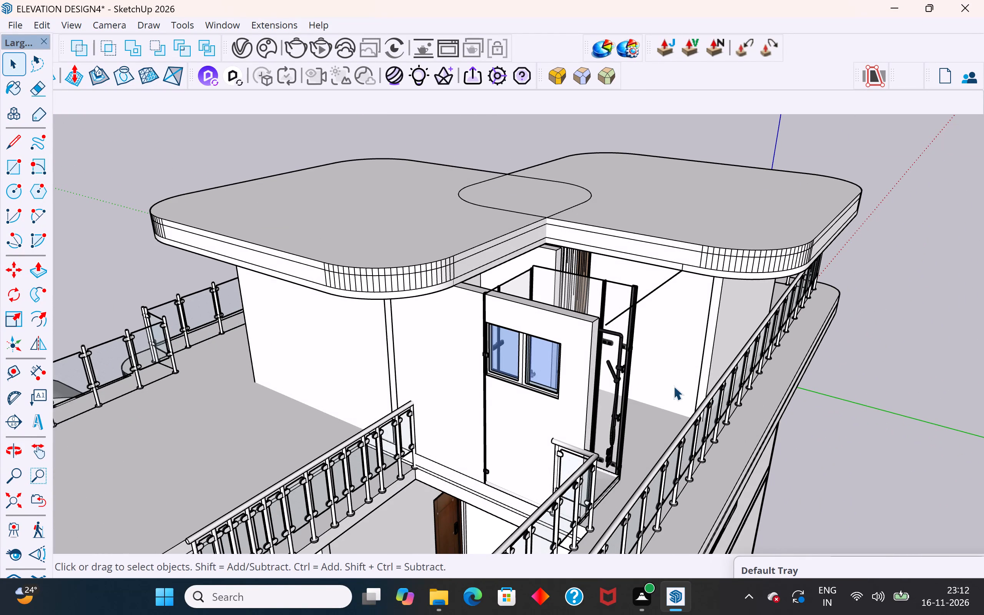
middle_click_drag(630, 360, 431, 467)
scroll(409, 435, "up", 2)
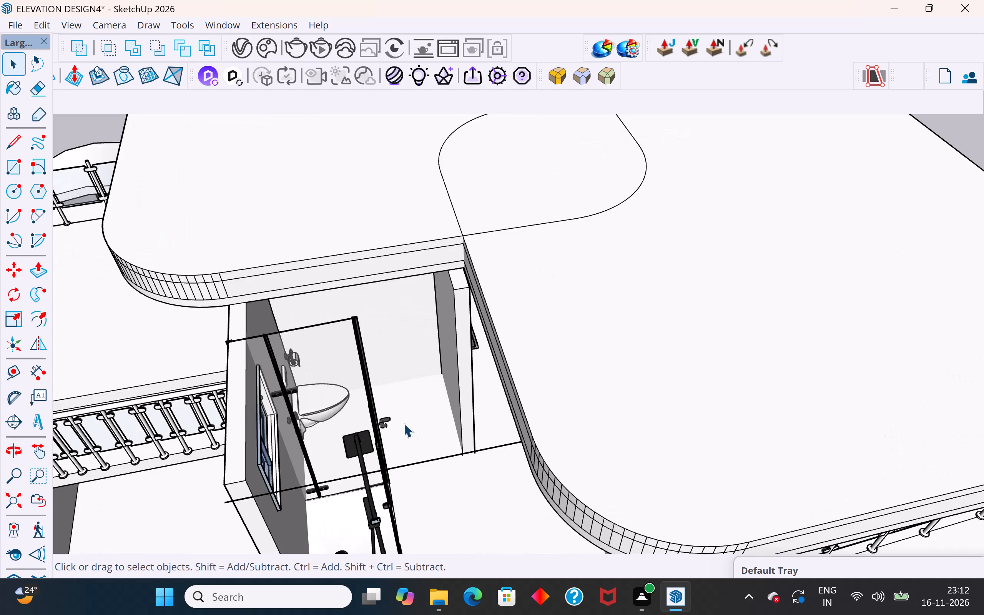
Explode the shower glass door component that carries the dark handle beside the toilet.
scroll(404, 423, "up", 9)
left_click(382, 441)
left_click(378, 450)
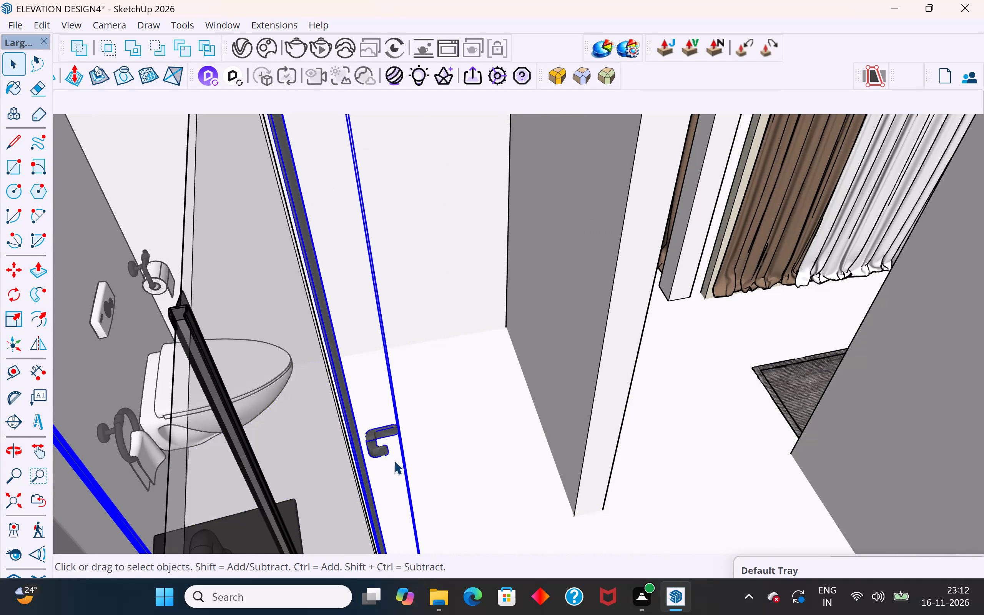
middle_click_drag(395, 462, 344, 408)
scroll(328, 499, "up", 1)
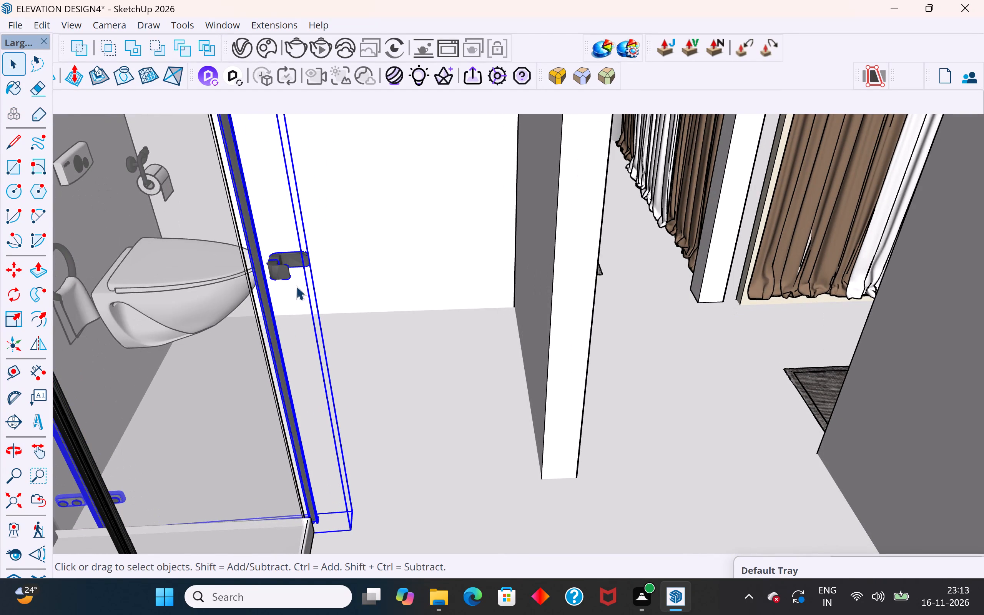
right_click(304, 303)
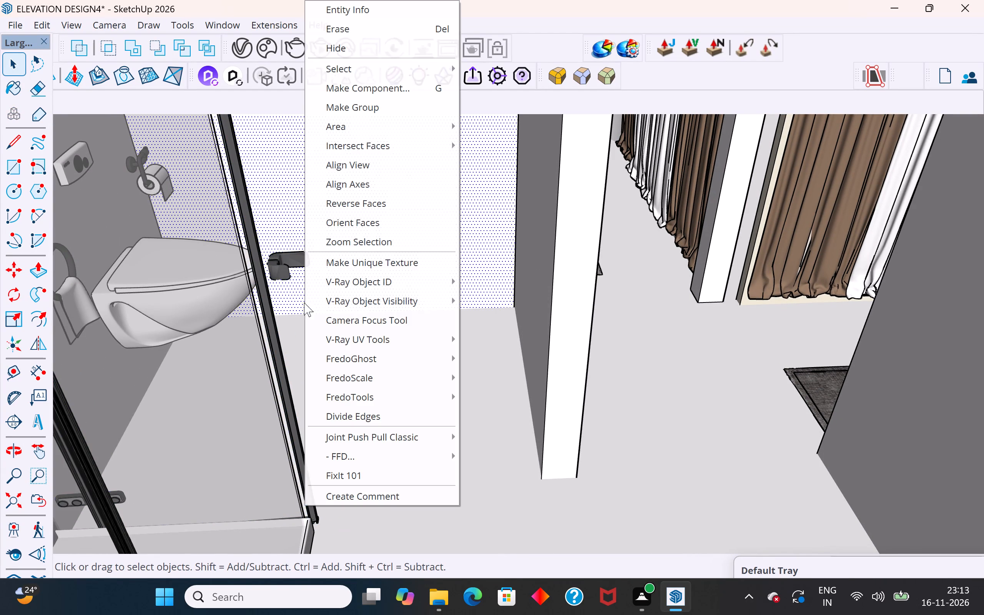
left_click(183, 333)
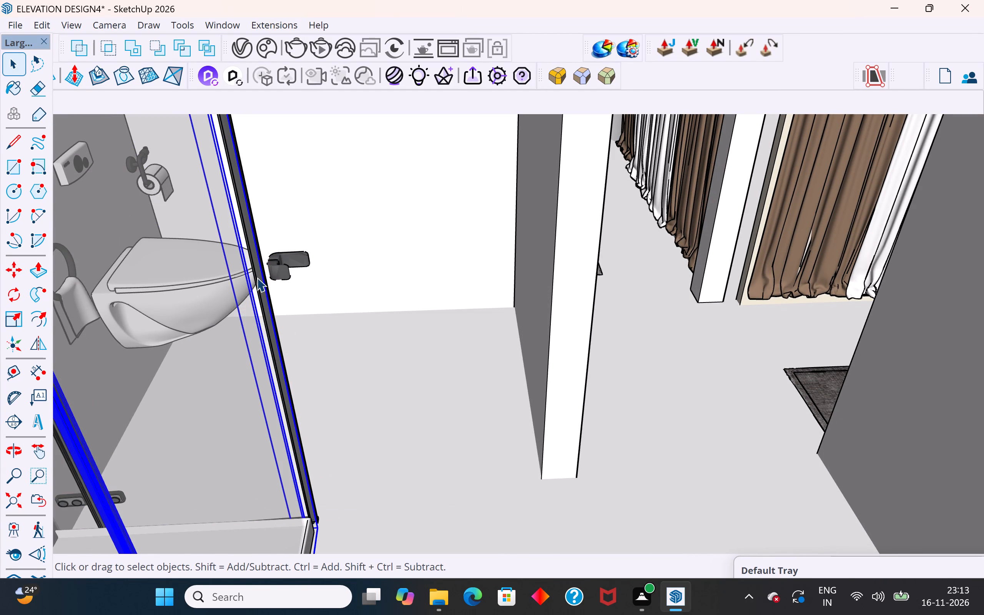
left_click(256, 278)
right_click(257, 278)
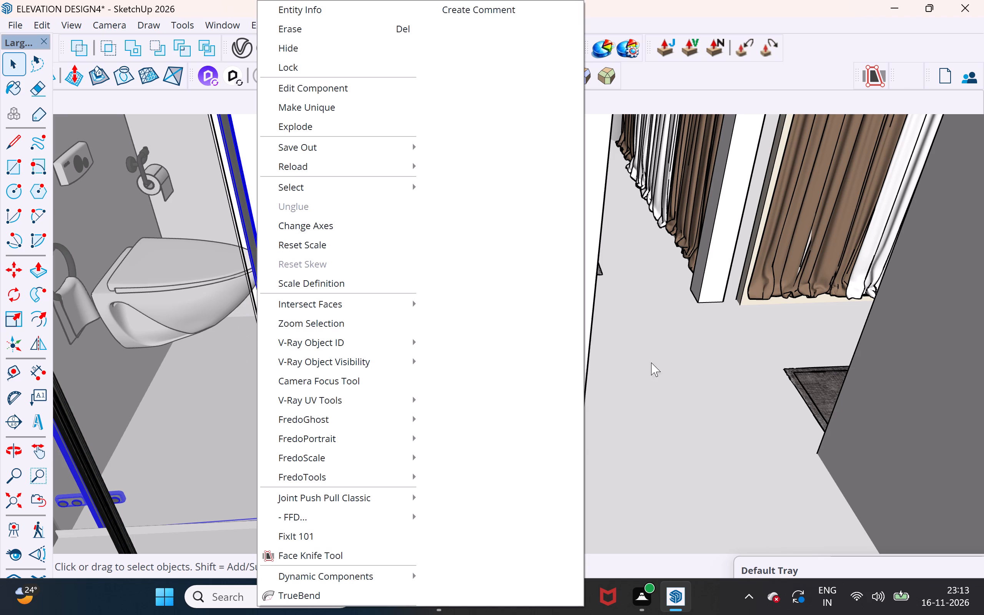
left_click(284, 127)
Open the remaining shower glass door component for editing and explode the nested frame and handle group inside it.
scroll(292, 269, "up", 3)
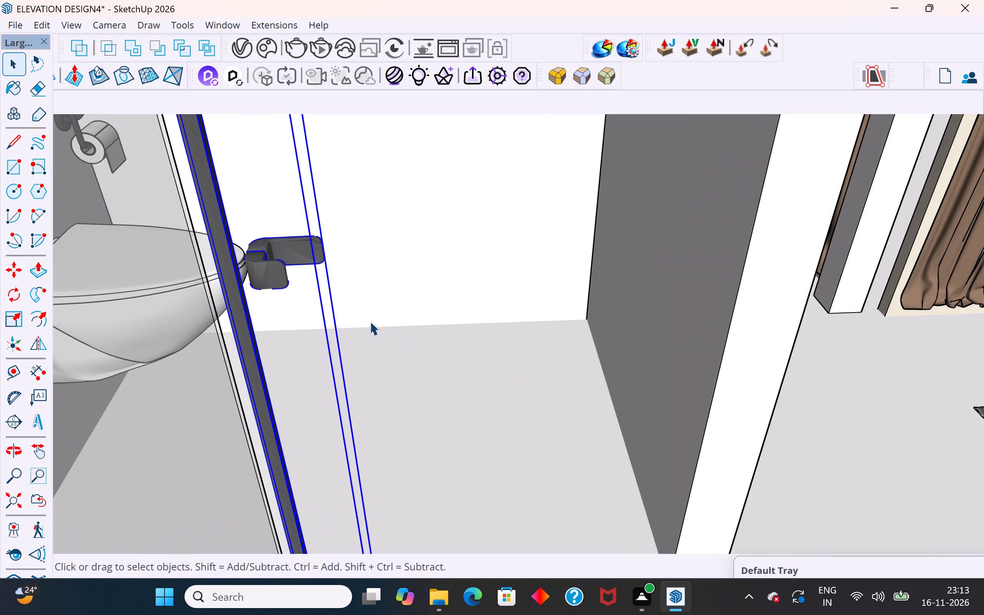
left_click(758, 324)
left_click(263, 260)
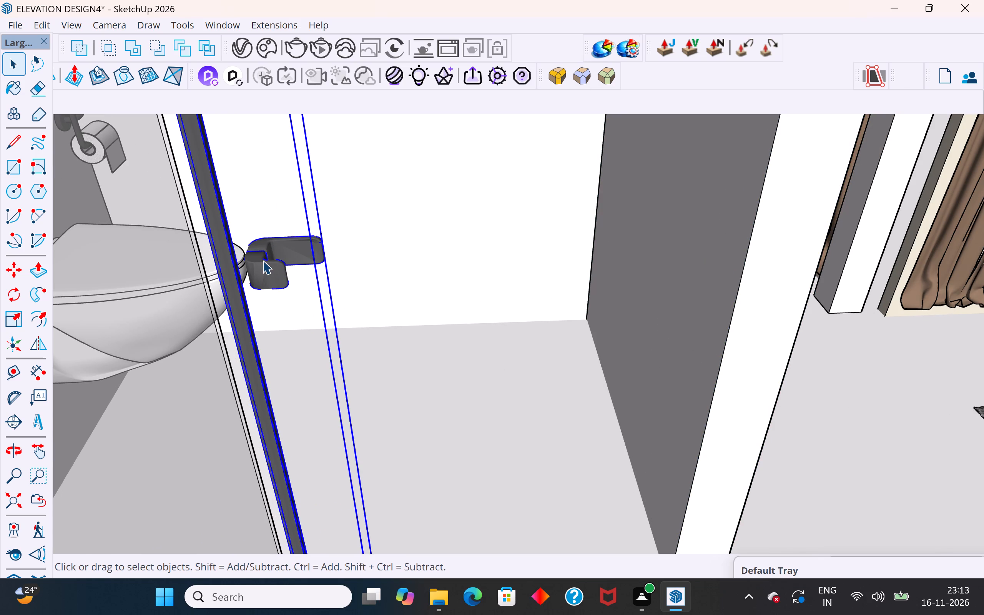
left_click(263, 260)
triple_click(269, 270)
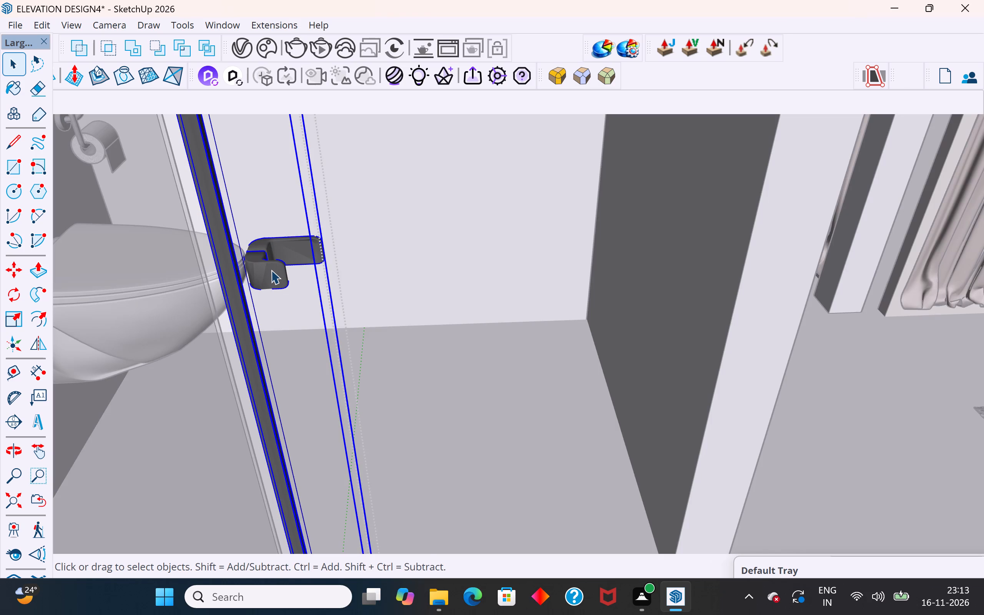
right_click(271, 270)
left_click(319, 113)
scroll(274, 270, "down", 14)
scroll(273, 270, "down", 13)
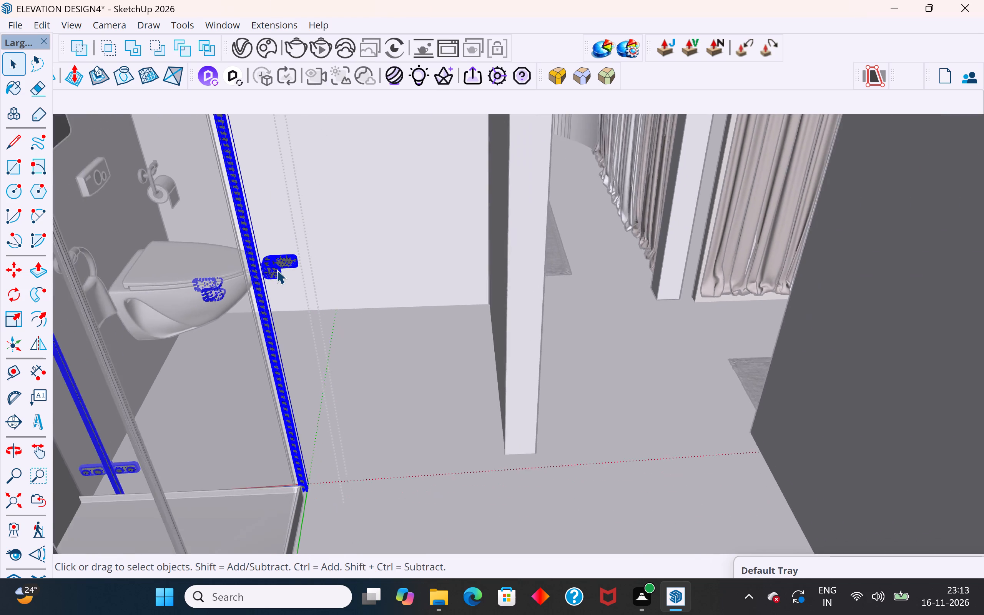
scroll(277, 270, "down", 18)
scroll(293, 303, "down", 4)
left_click(832, 174)
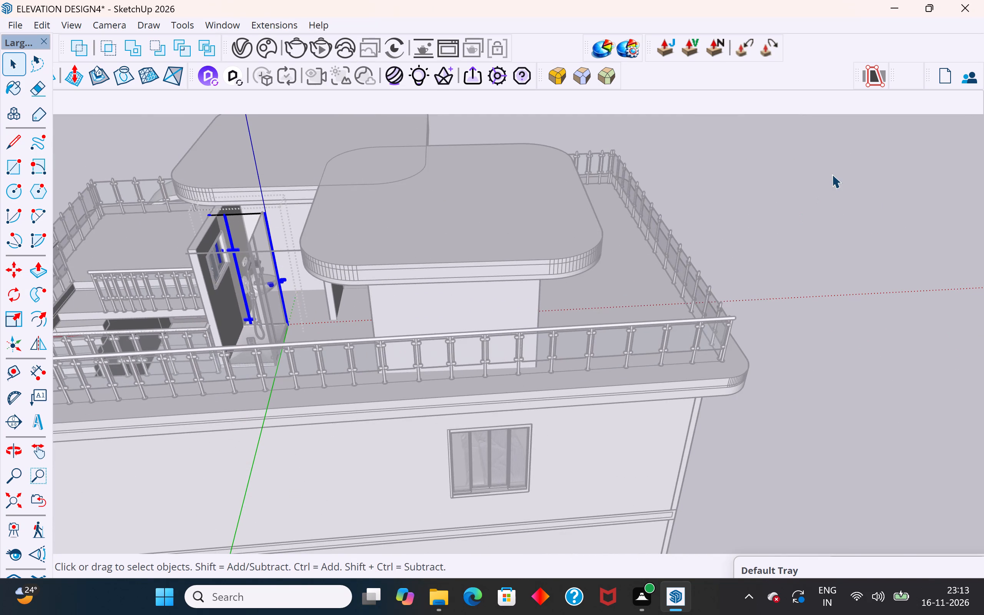
Explode the selected group that holds the shower door's dark frame strip and handle beside the toilet.
scroll(285, 308, "up", 18)
left_click(281, 248)
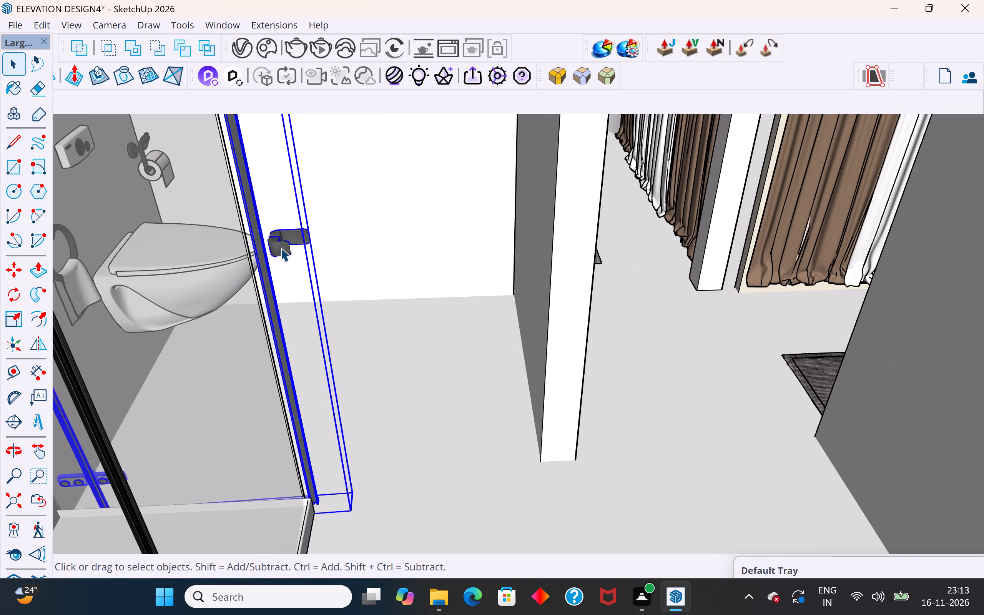
right_click(285, 245)
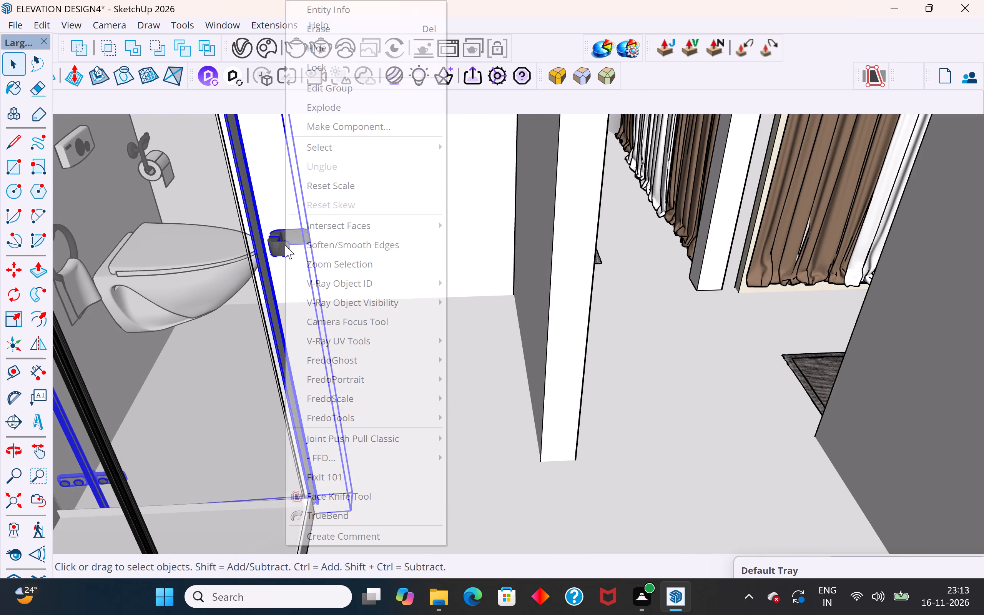
left_click(340, 111)
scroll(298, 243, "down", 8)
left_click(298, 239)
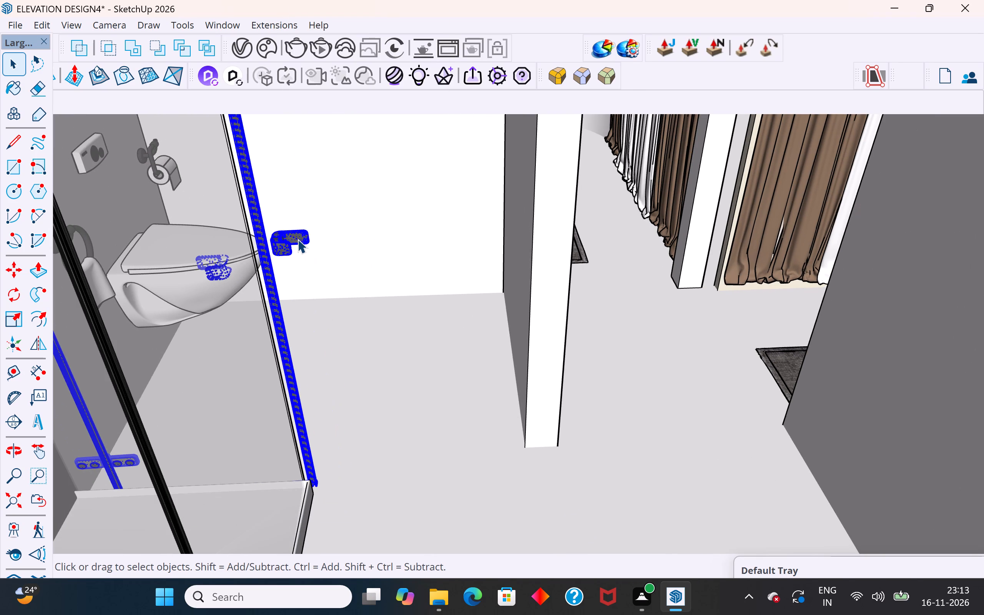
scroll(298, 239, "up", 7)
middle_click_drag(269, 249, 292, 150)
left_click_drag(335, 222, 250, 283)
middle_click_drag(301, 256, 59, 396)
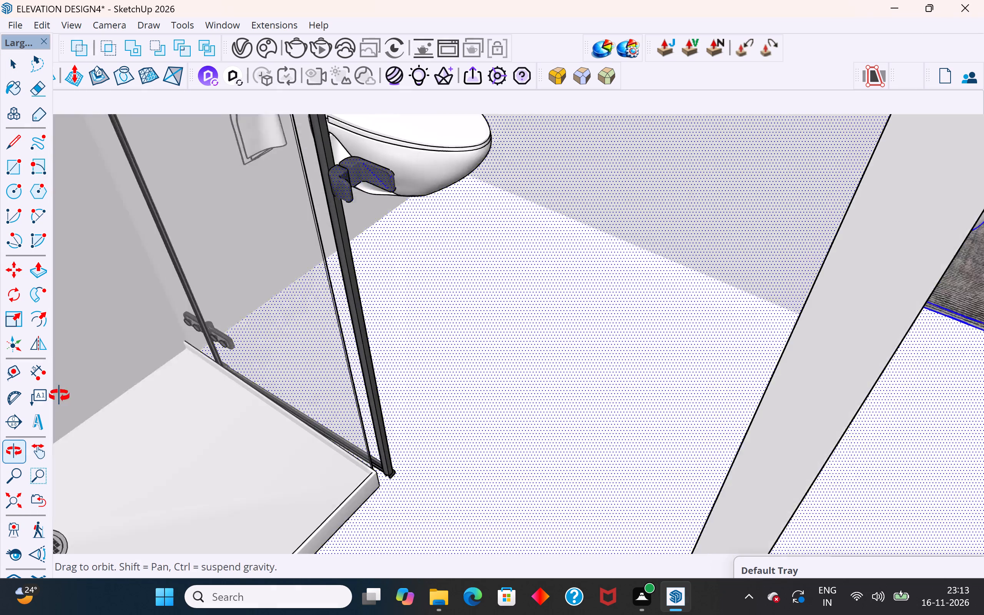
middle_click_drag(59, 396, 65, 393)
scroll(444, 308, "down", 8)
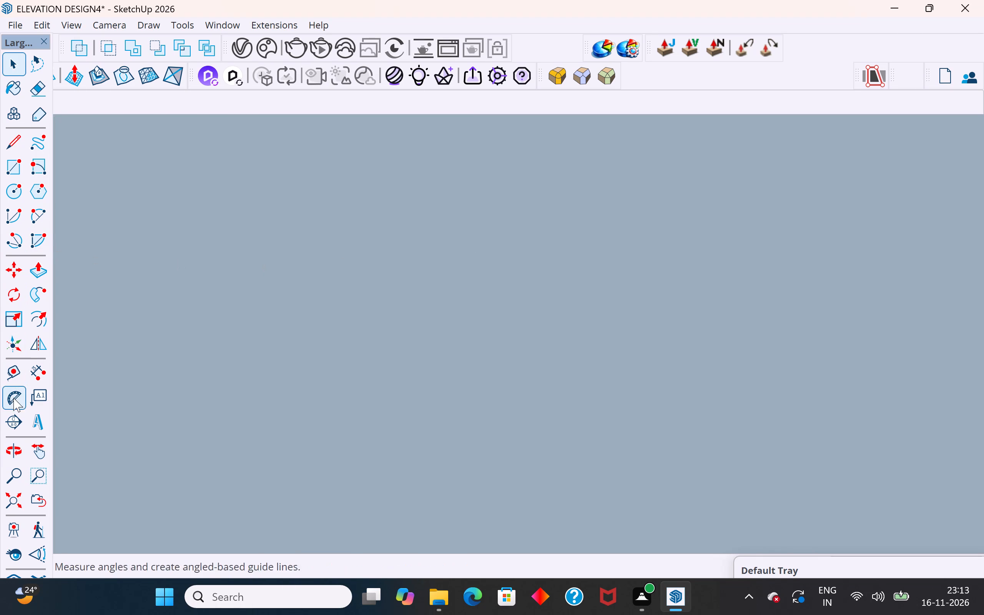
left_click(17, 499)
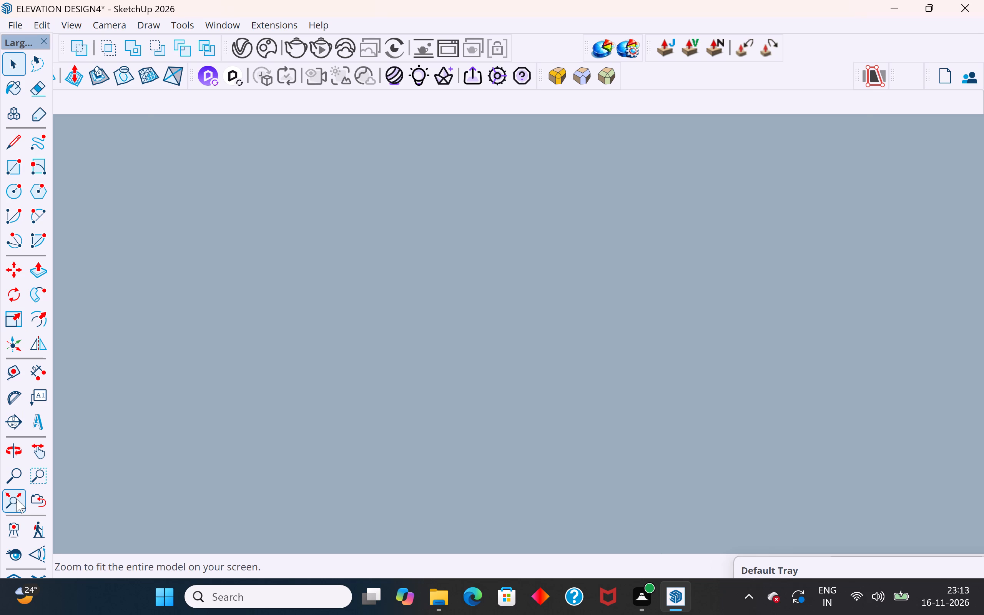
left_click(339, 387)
Delete the main surfaces of both halves of the dark shower door handle beside the toilet.
scroll(428, 224, "up", 9)
middle_click_drag(431, 221, 496, 179)
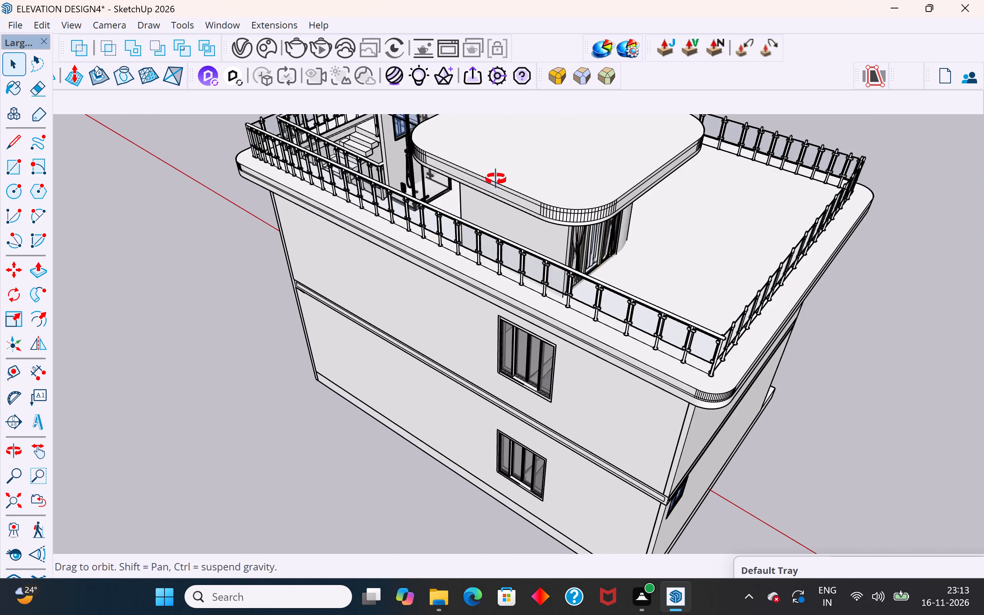
middle_click_drag(496, 179, 553, 119)
scroll(459, 134, "up", 20)
scroll(459, 134, "up", 3)
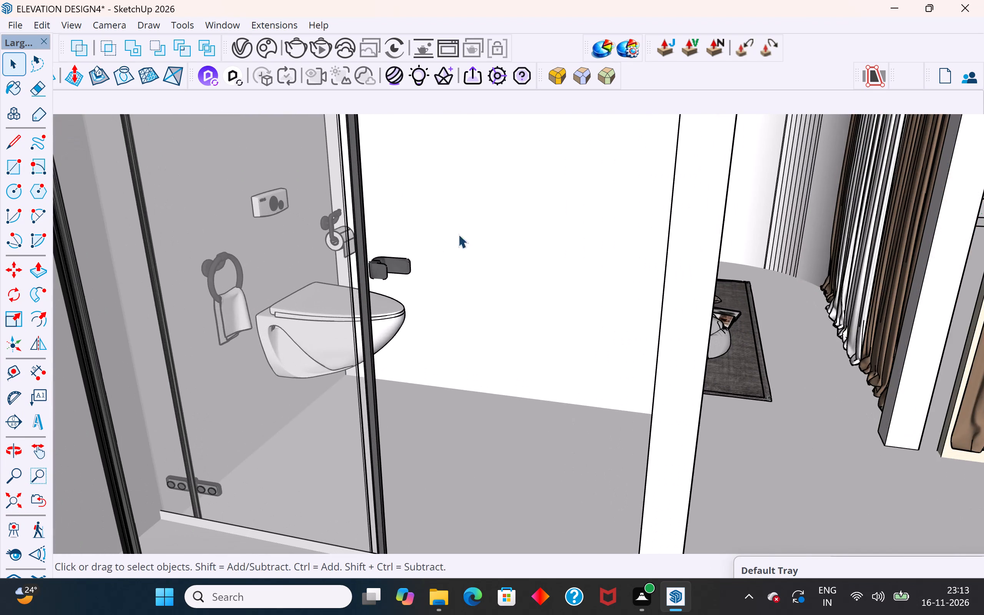
middle_click_drag(521, 215, 335, 284)
scroll(359, 252, "up", 8)
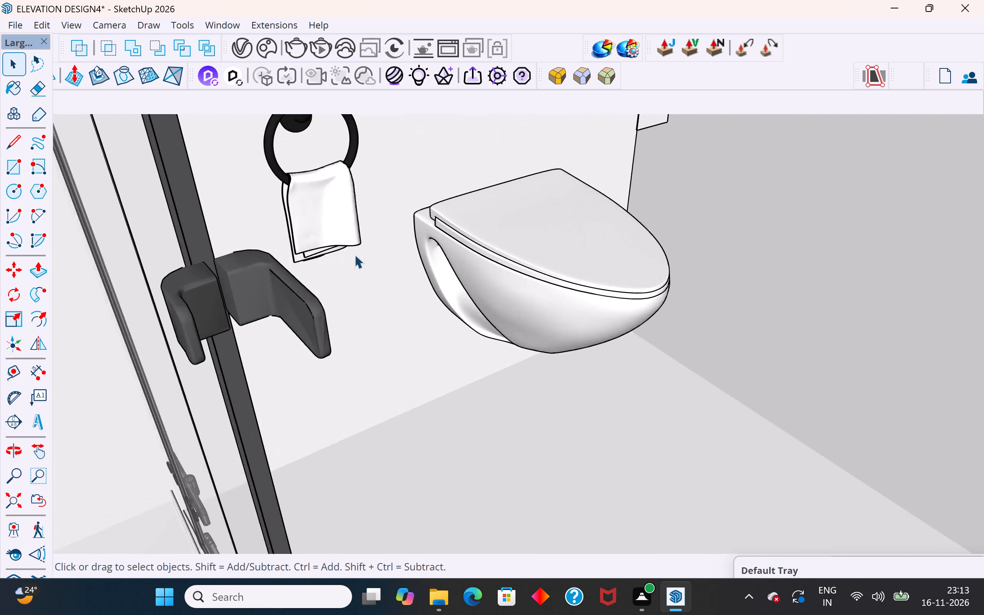
middle_click_drag(346, 263, 335, 276)
left_click(159, 359)
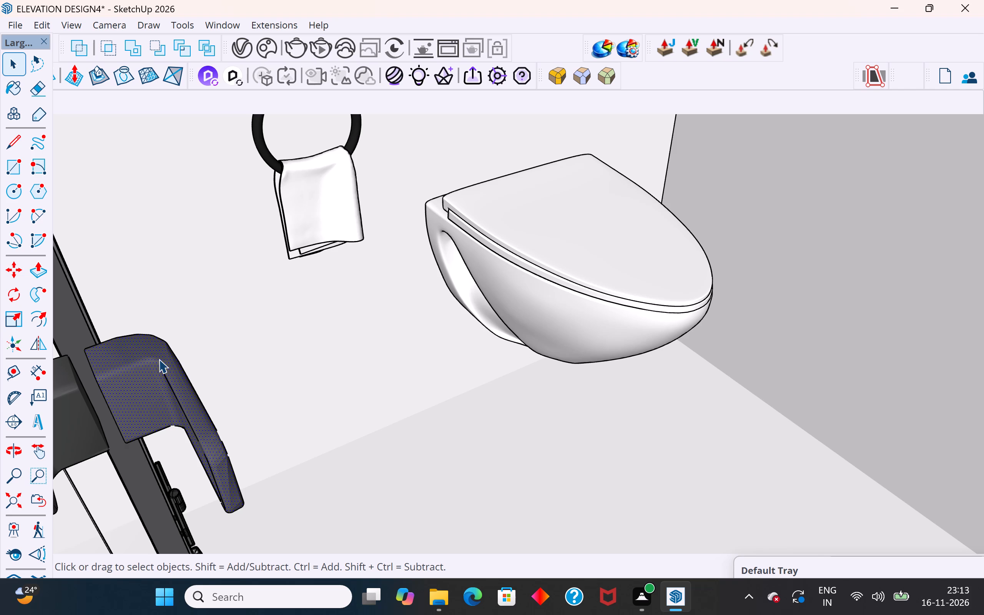
scroll(159, 359, "down", 5)
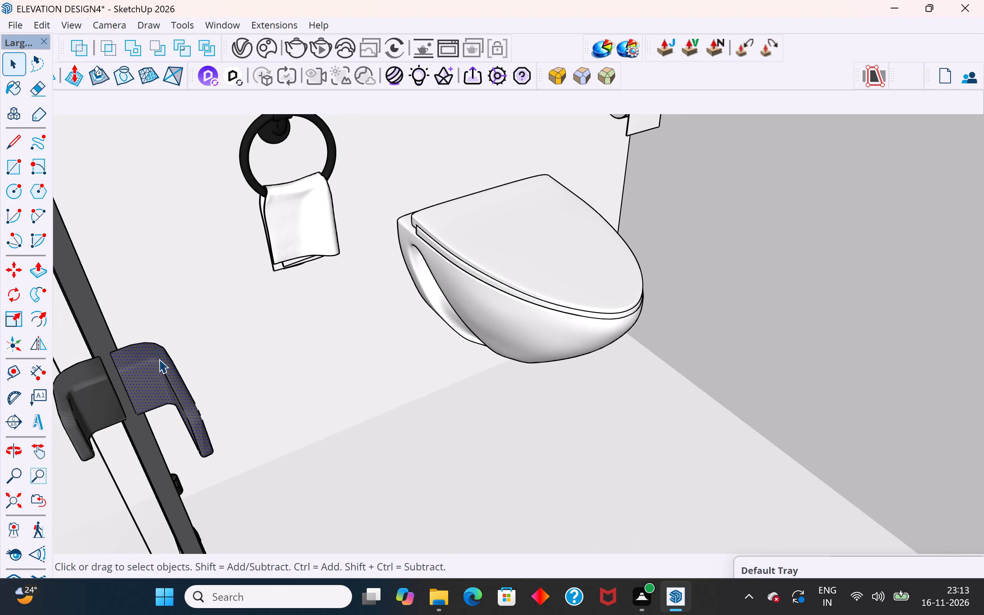
key("Delete")
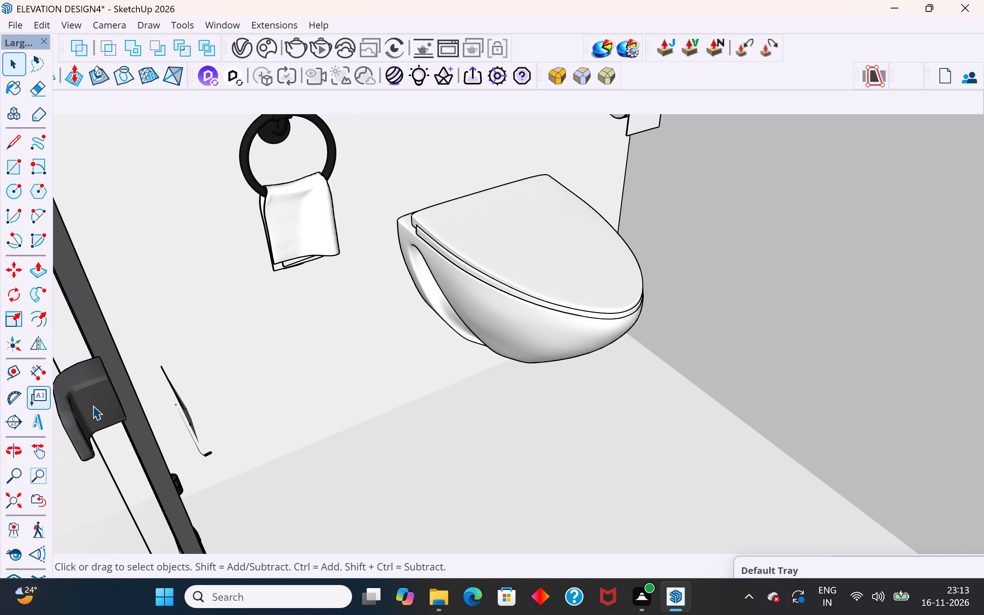
left_click(93, 406)
key("Delete")
Delete the leftover triangular face of the removed handle in front of the flush plate wall.
middle_click_drag(181, 397, 190, 364)
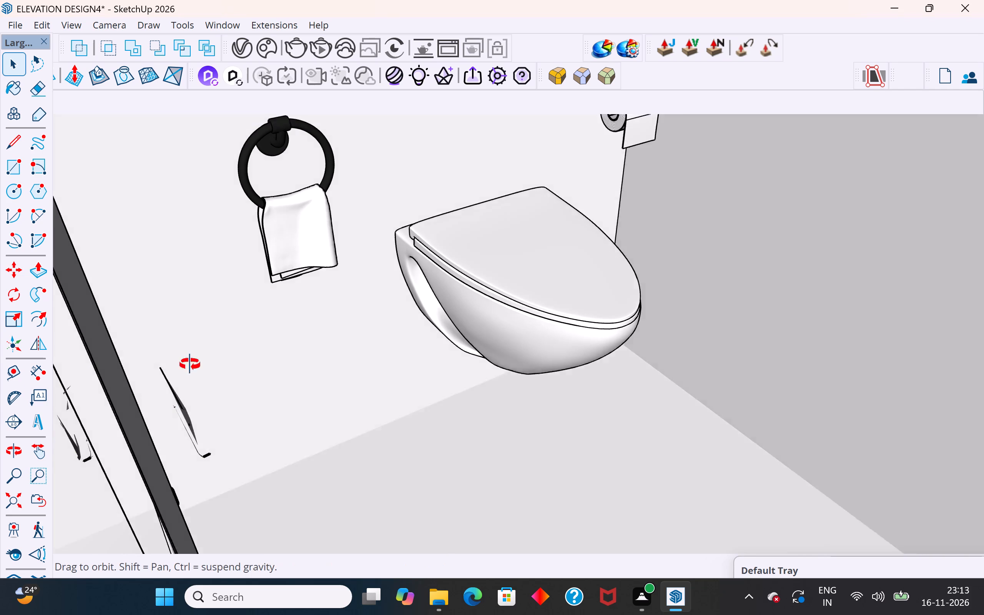
middle_click_drag(190, 364, 218, 291)
left_click(175, 419)
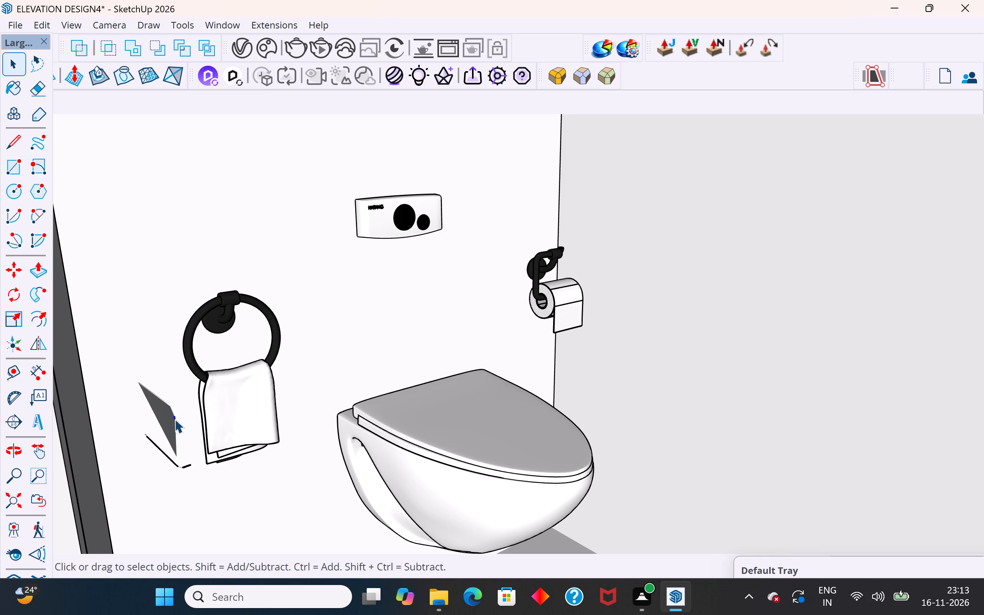
middle_click_drag(161, 435, 204, 401)
left_click(267, 344)
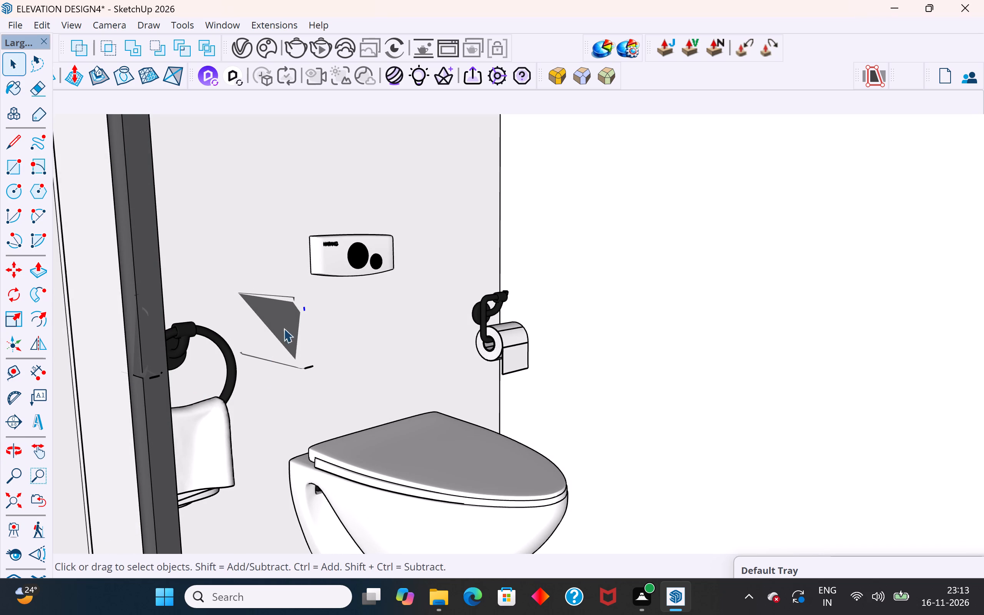
double_click(284, 324)
key("Delete")
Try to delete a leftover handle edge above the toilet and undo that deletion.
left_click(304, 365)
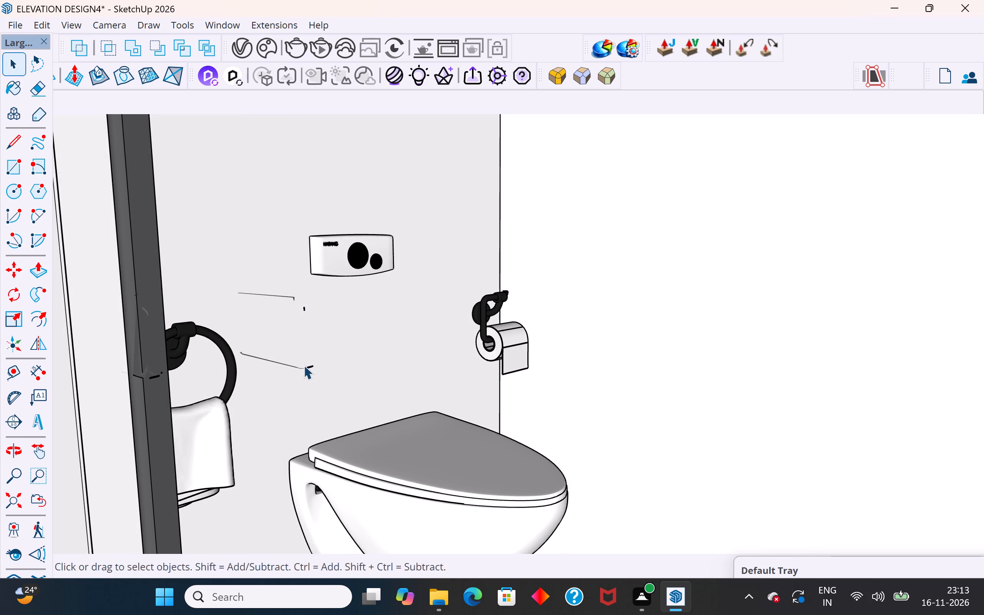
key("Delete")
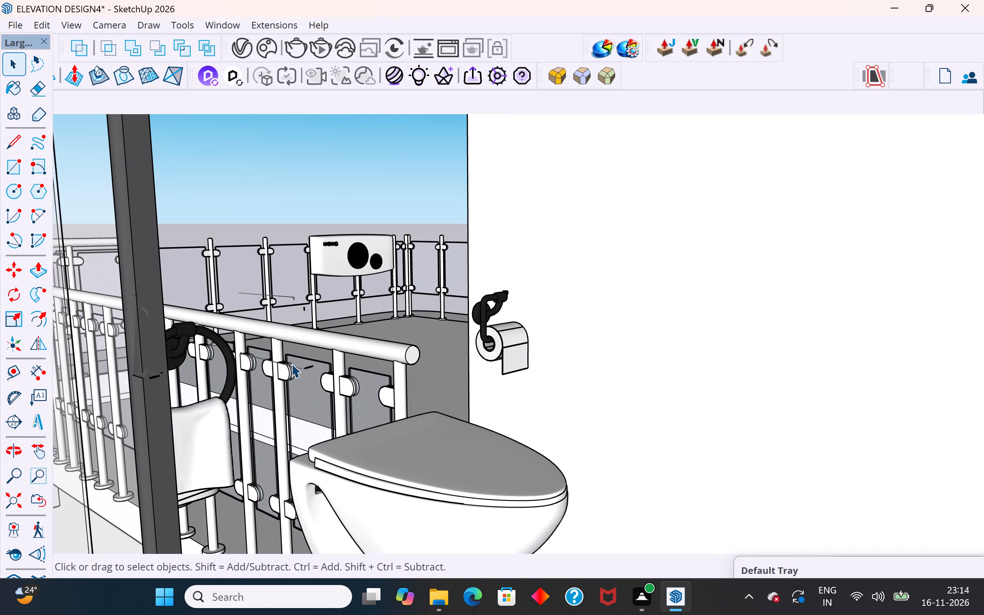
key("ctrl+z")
Hide the upper-floor bathroom's outer wall around the blue-glazed window.
scroll(426, 331, "down", 4)
middle_click_drag(428, 332, 471, 348)
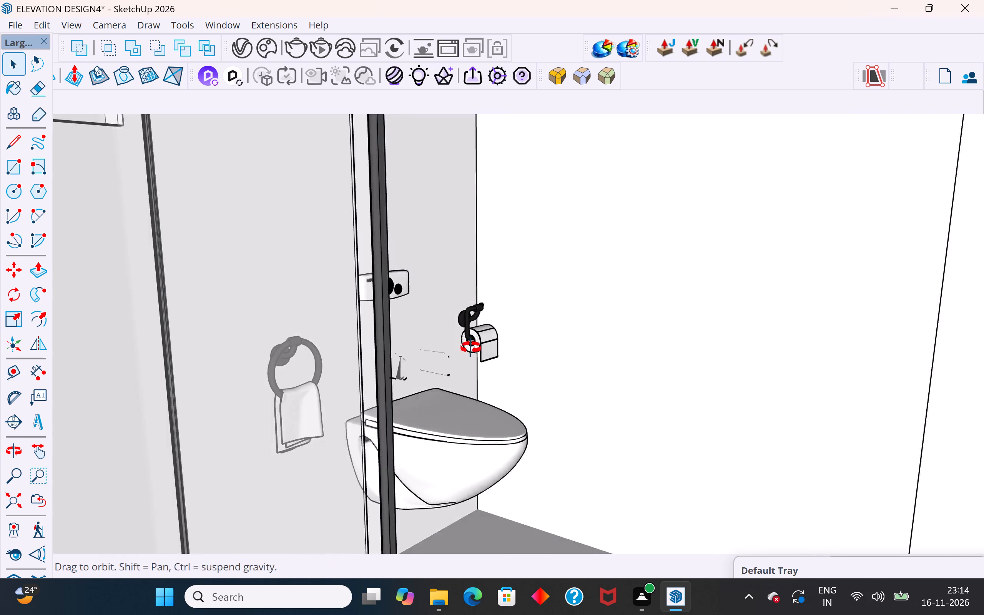
middle_click_drag(471, 348, 481, 369)
middle_click_drag(539, 420, 475, 446)
scroll(480, 433, "up", 1)
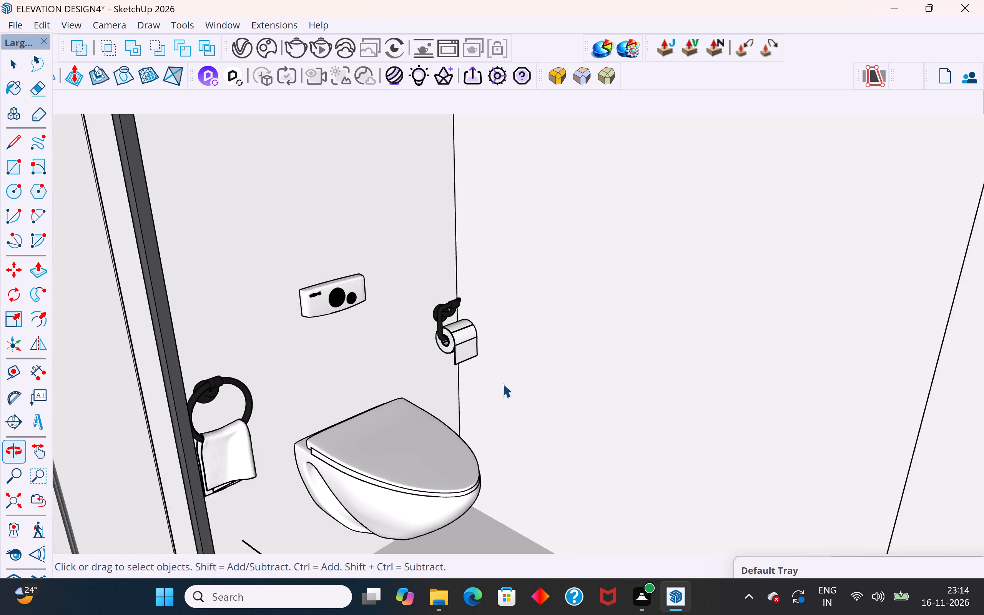
scroll(507, 376, "down", 5)
scroll(512, 343, "down", 4)
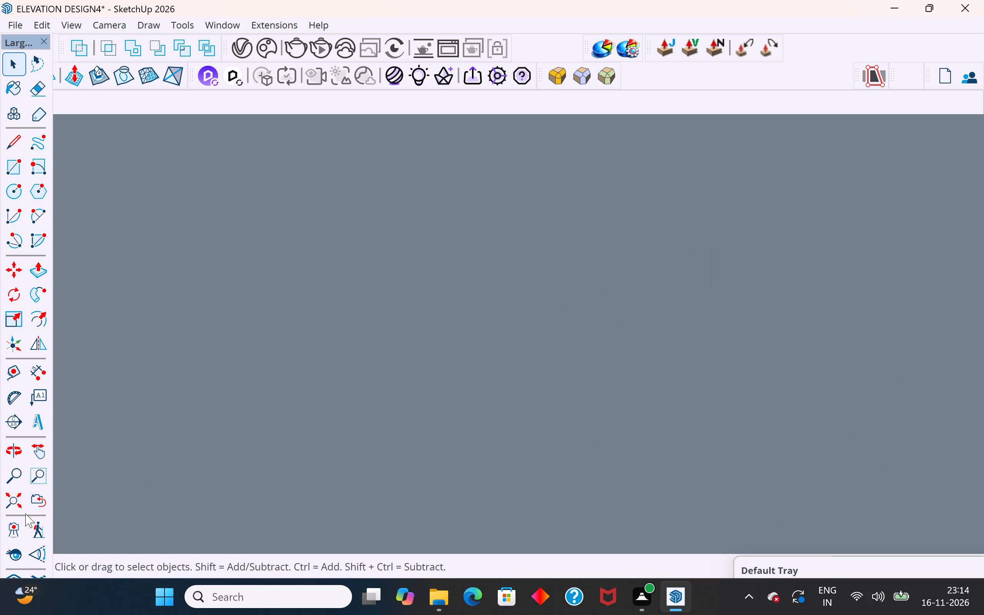
left_click(22, 501)
middle_click_drag(520, 251, 877, 263)
scroll(480, 194, "up", 1)
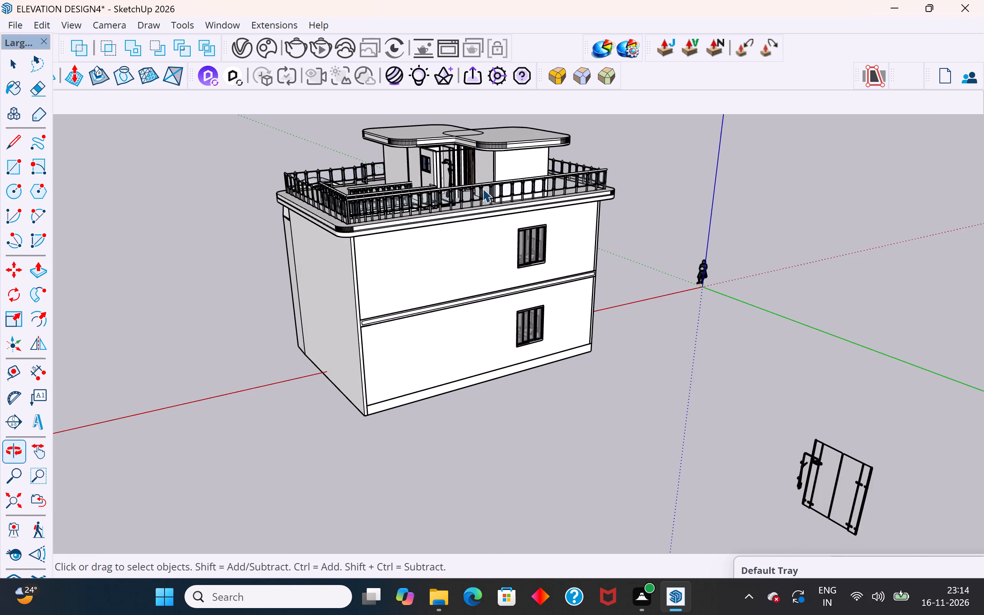
scroll(482, 188, "up", 11)
middle_click_drag(423, 155, 484, 169)
left_click(392, 198)
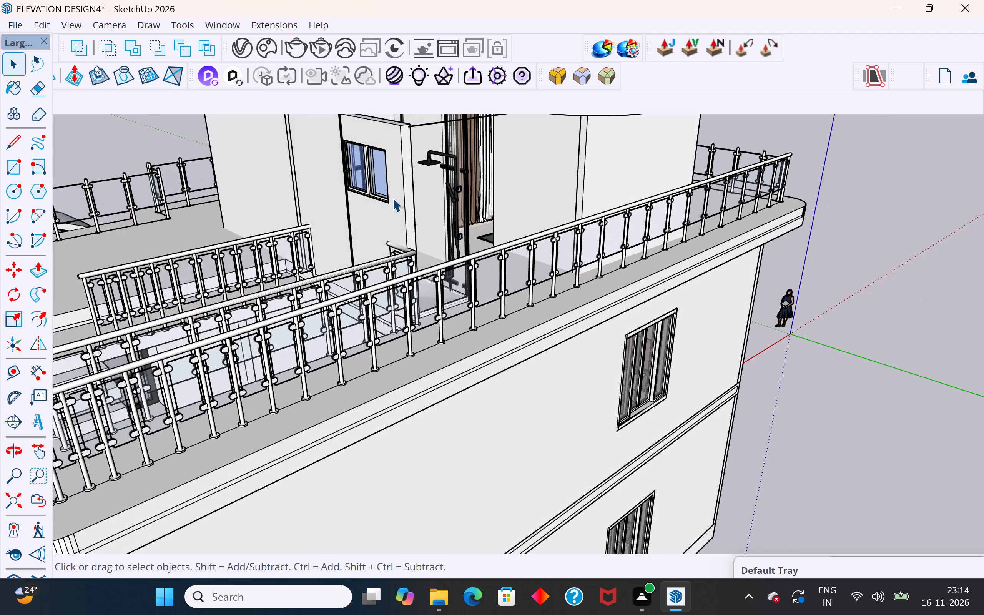
right_click(392, 198)
left_click(428, 53)
Examine the leftover handle fragments beside the shower door's dark frame from several sides of the bathroom.
scroll(392, 212, "up", 5)
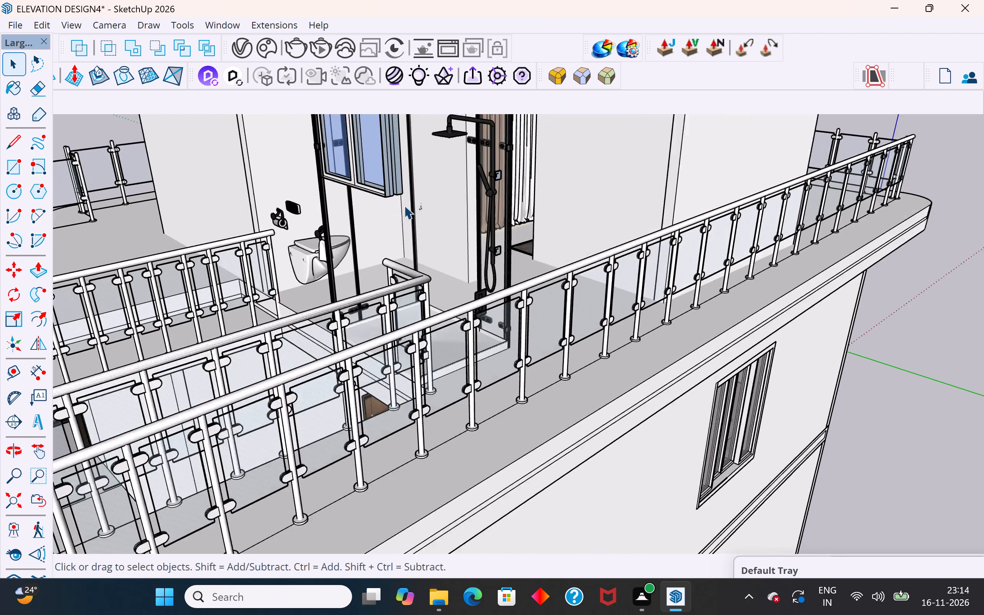
middle_click_drag(441, 208, 597, 200)
scroll(410, 228, "up", 13)
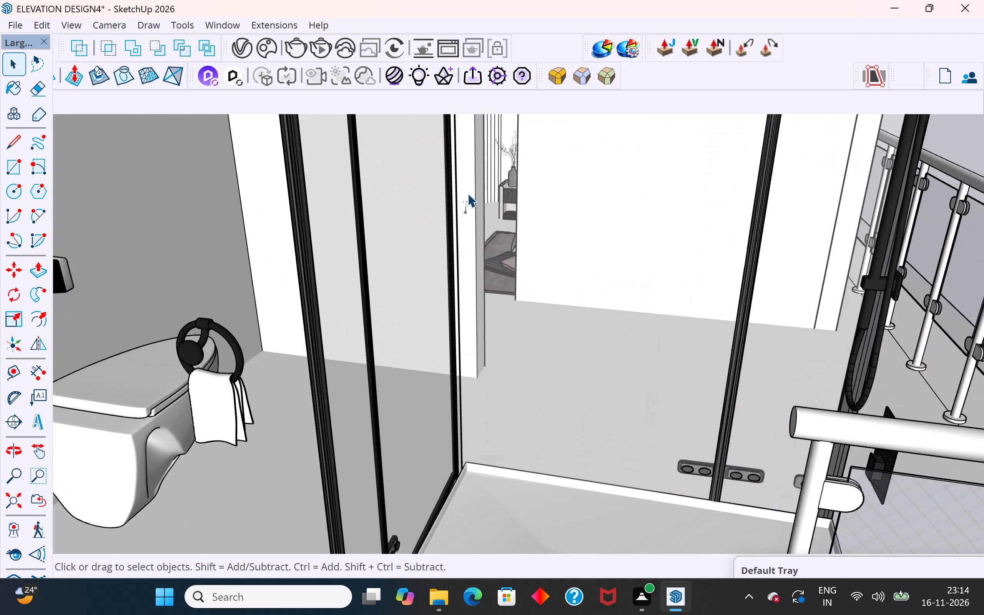
scroll(467, 193, "up", 7)
middle_click_drag(467, 195, 314, 191)
middle_click_drag(499, 238, 465, 230)
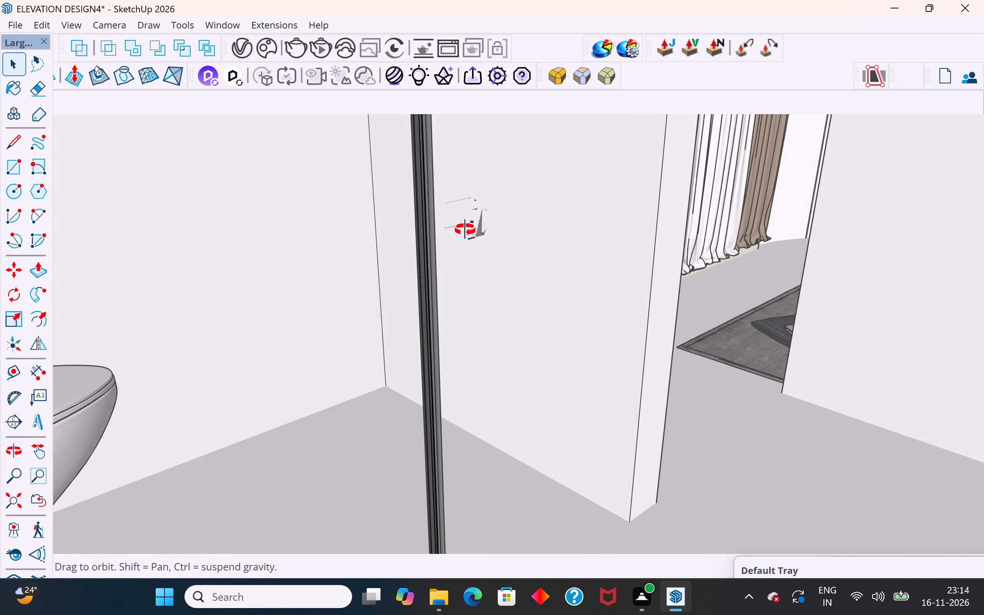
middle_click_drag(465, 230, 372, 252)
left_click(489, 224)
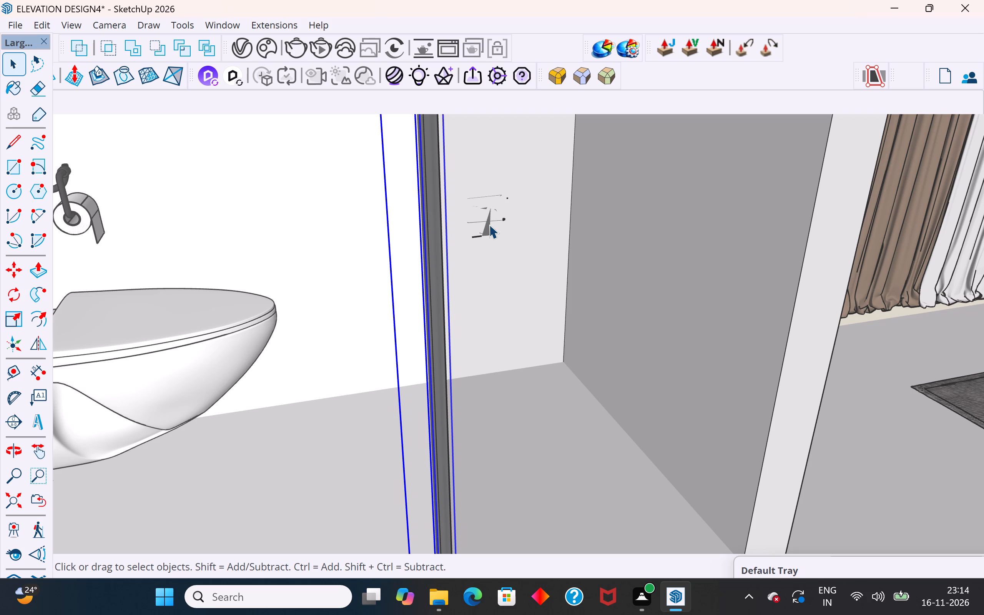
scroll(462, 269, "down", 11)
middle_click_drag(493, 266, 329, 256)
middle_click_drag(580, 227, 403, 236)
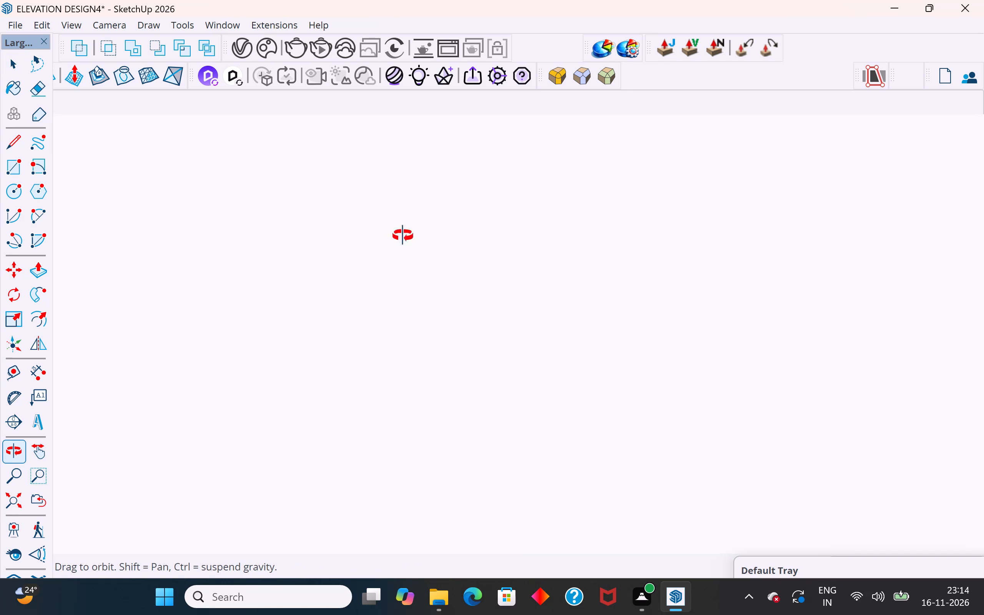
middle_click_drag(403, 236, 528, 224)
scroll(492, 209, "up", 7)
middle_click_drag(451, 254, 391, 256)
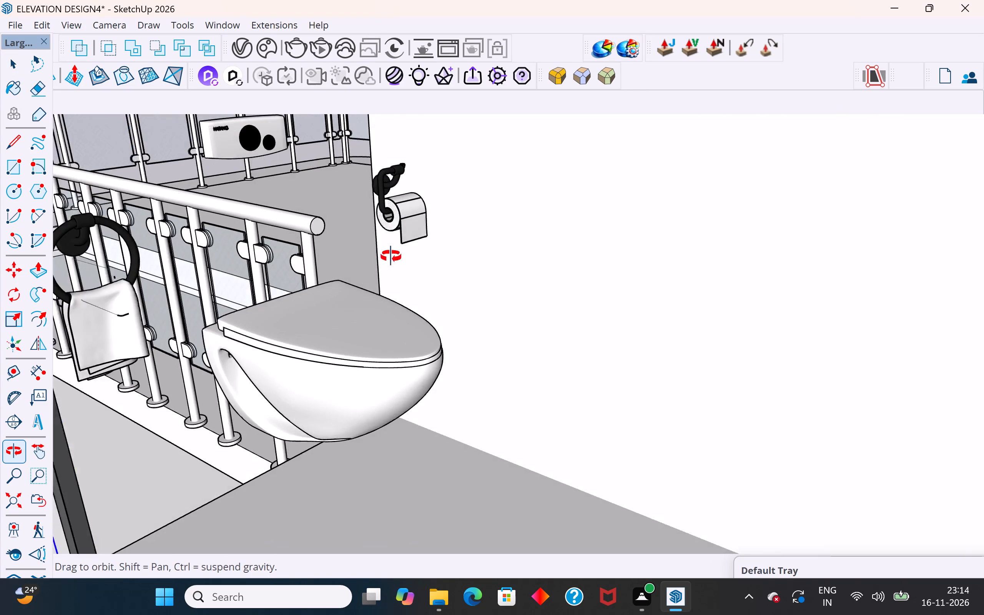
middle_click_drag(391, 256, 389, 255)
scroll(395, 254, "up", 1)
scroll(409, 254, "down", 4)
middle_click_drag(245, 296, 284, 269)
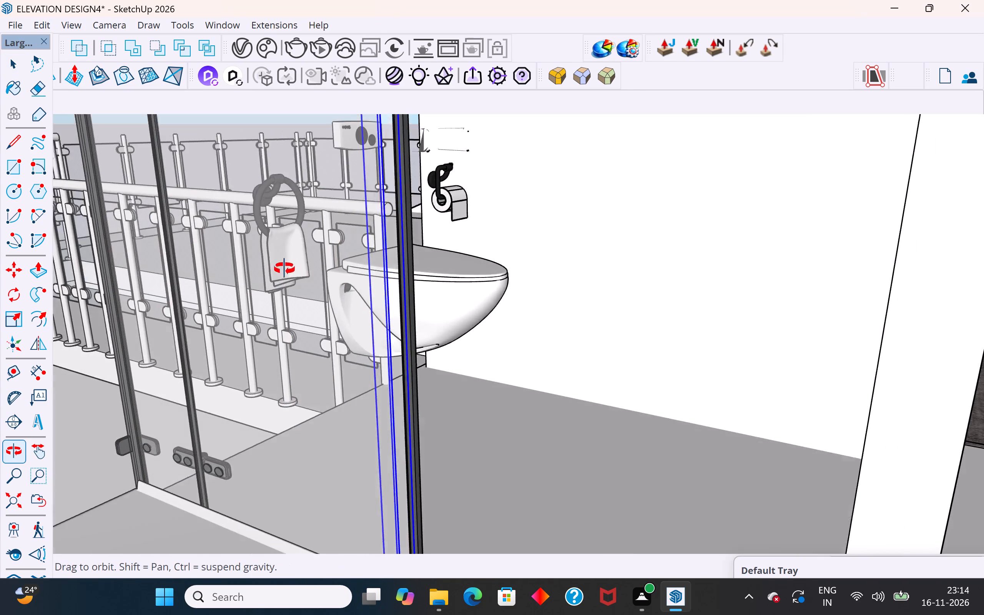
middle_click_drag(284, 269, 285, 291)
Open the dark door frame for editing and delete the leftover triangular handle face with its edges.
left_click(410, 252)
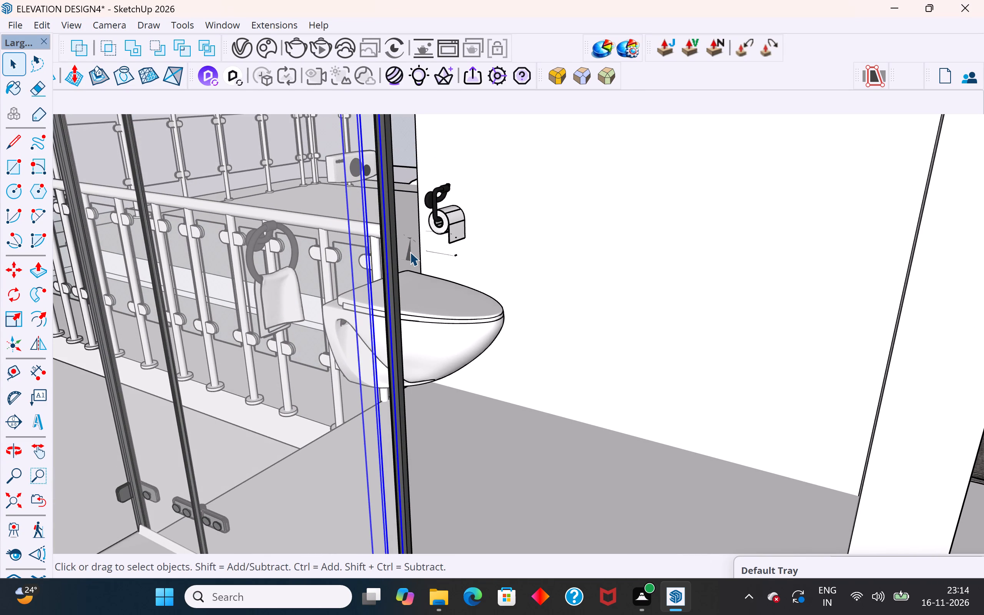
double_click(414, 252)
double_click(407, 256)
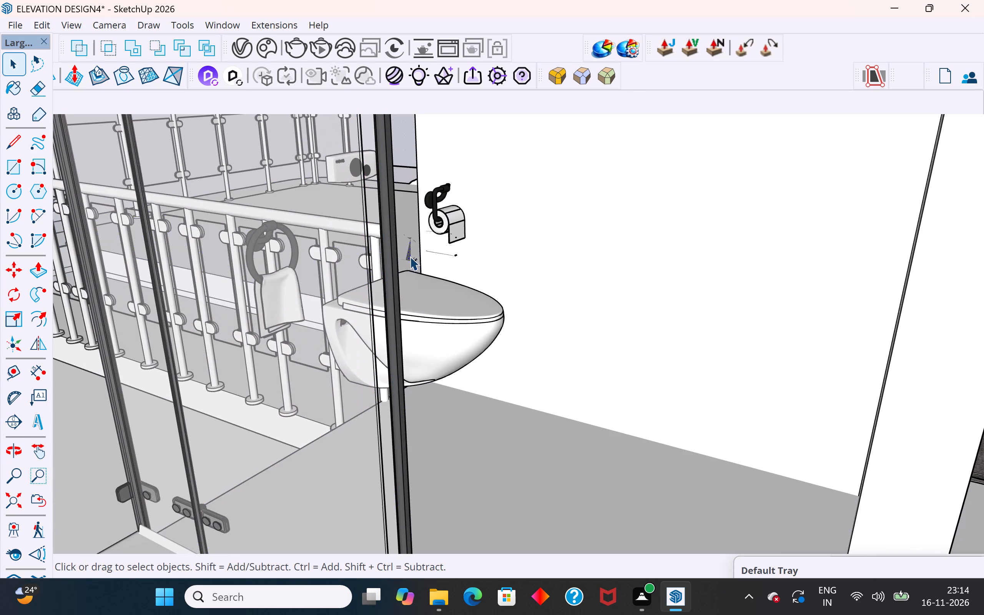
middle_click_drag(414, 258, 415, 222)
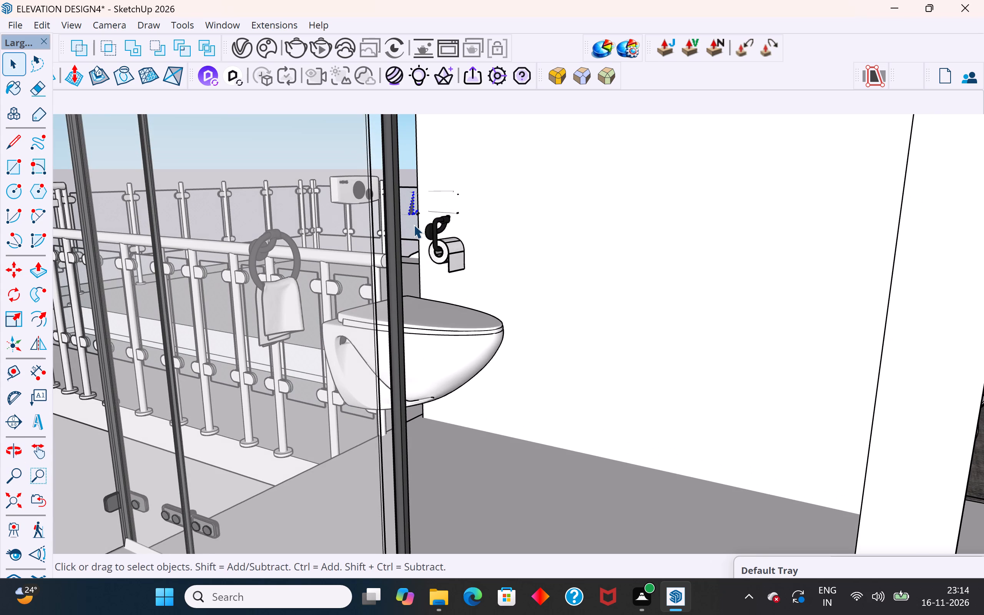
key("Delete")
Delete leftover handle pieces above the toilet, including the long thin upper strip with its connected geometry.
scroll(440, 207, "up", 3)
left_click(371, 226)
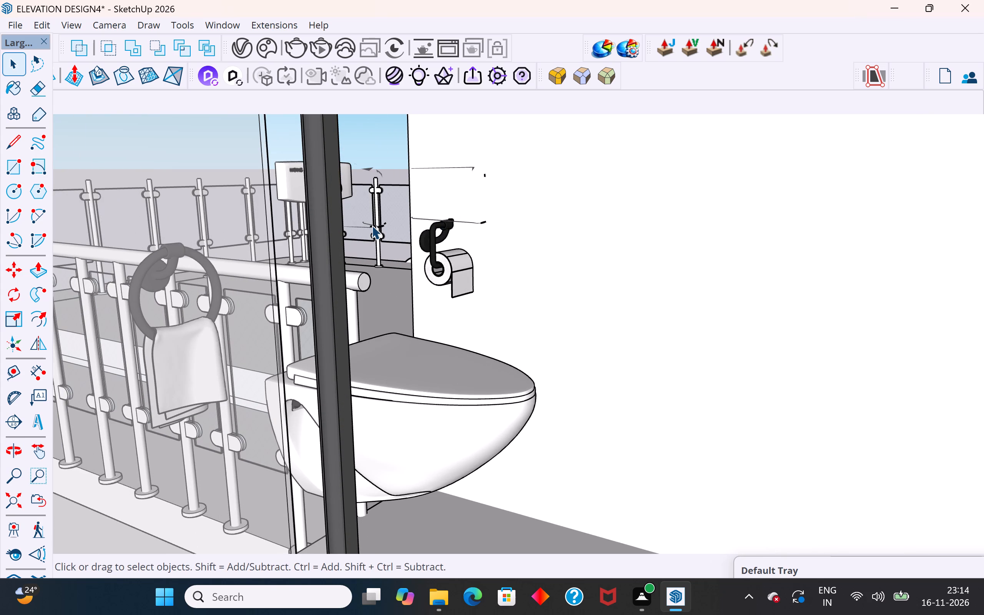
key("Delete")
left_click(369, 169)
key("Delete")
scroll(369, 169, "up", 4)
scroll(369, 169, "down", 4)
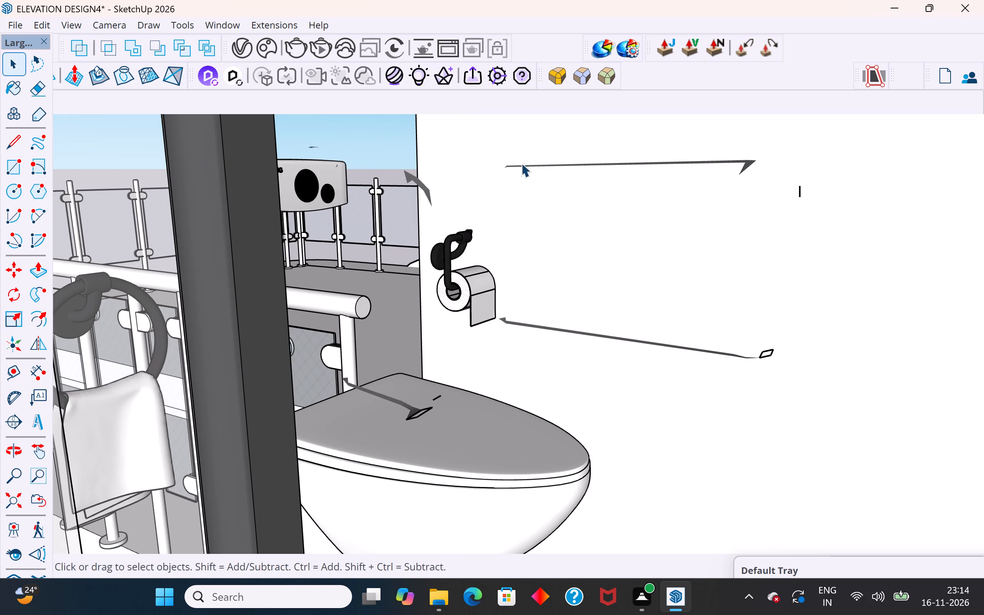
left_click(747, 163)
scroll(747, 163, "up", 2)
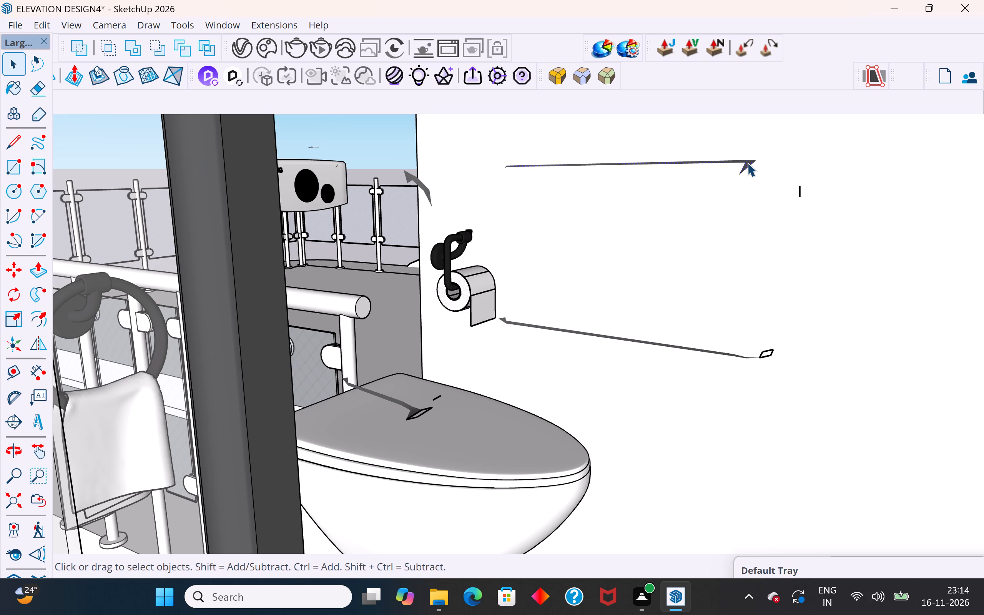
triple_click(747, 163)
key("Delete")
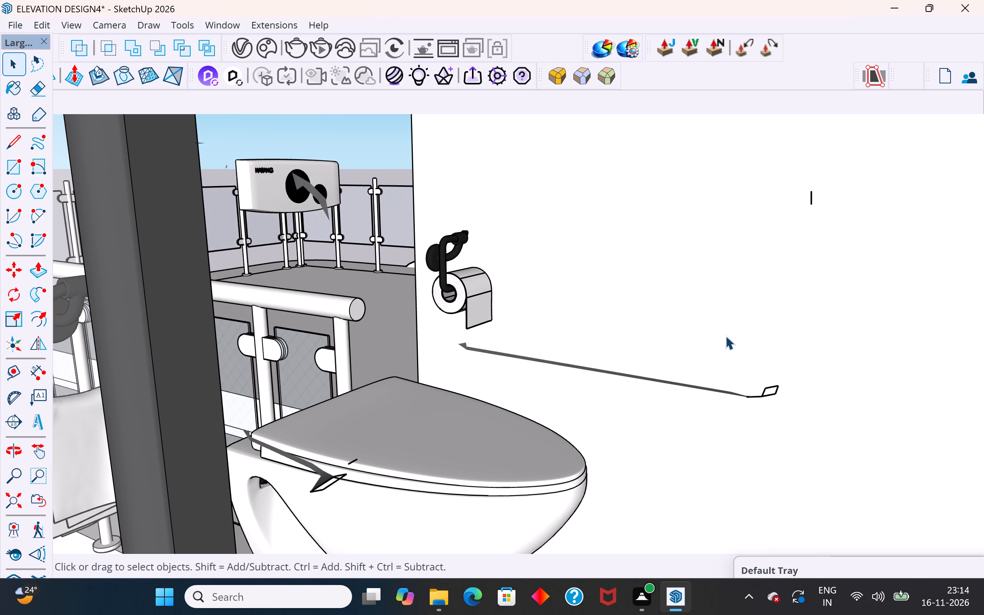
Erase the small outline loop at the front end of the short dark handle strip above the toilet.
scroll(698, 395, "up", 3)
scroll(686, 387, "down", 5)
scroll(682, 385, "up", 3)
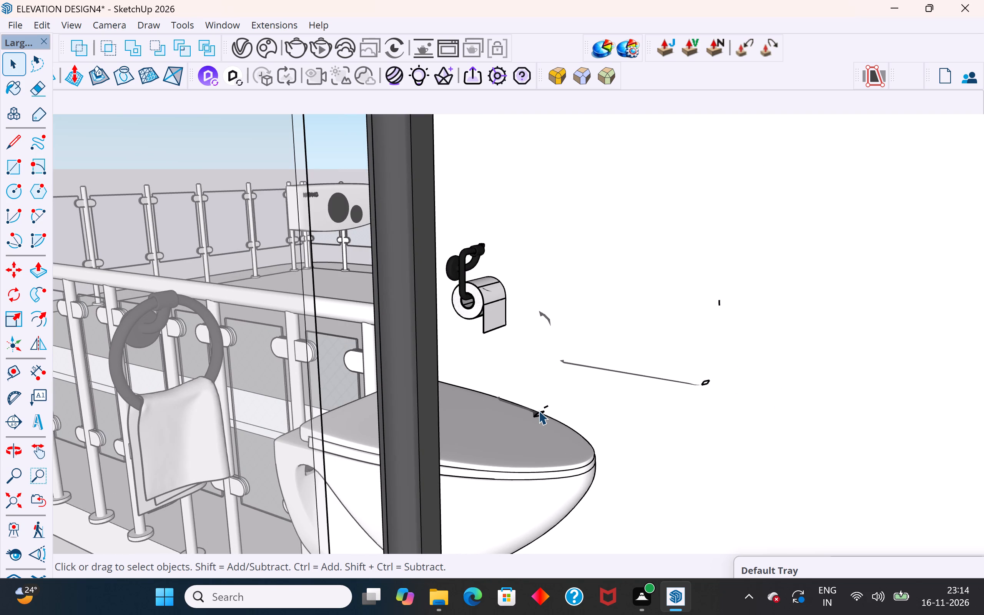
scroll(539, 410, "up", 1)
middle_click_drag(540, 409, 546, 404)
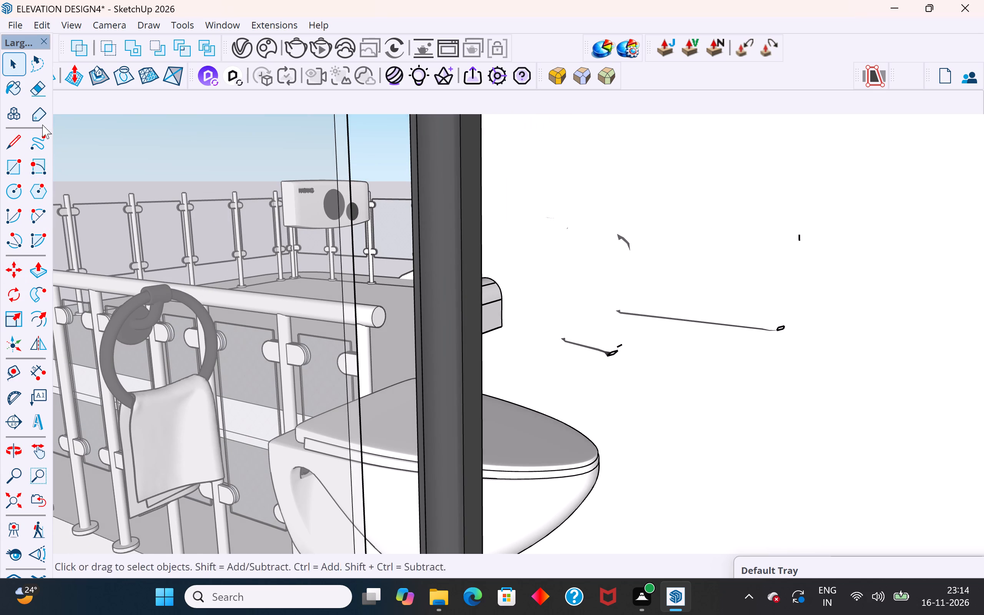
left_click(42, 87)
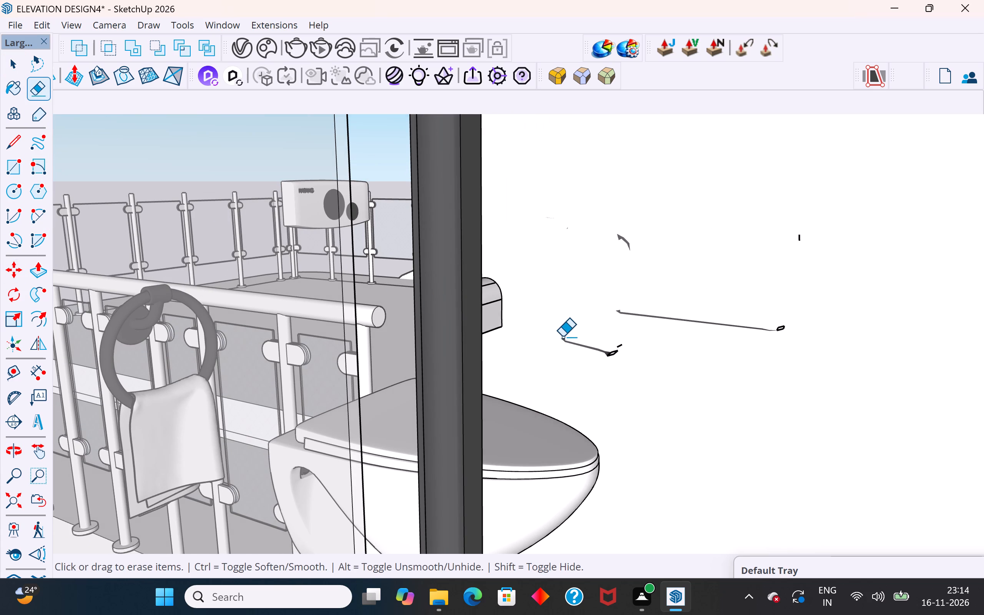
left_click_drag(562, 337, 610, 355)
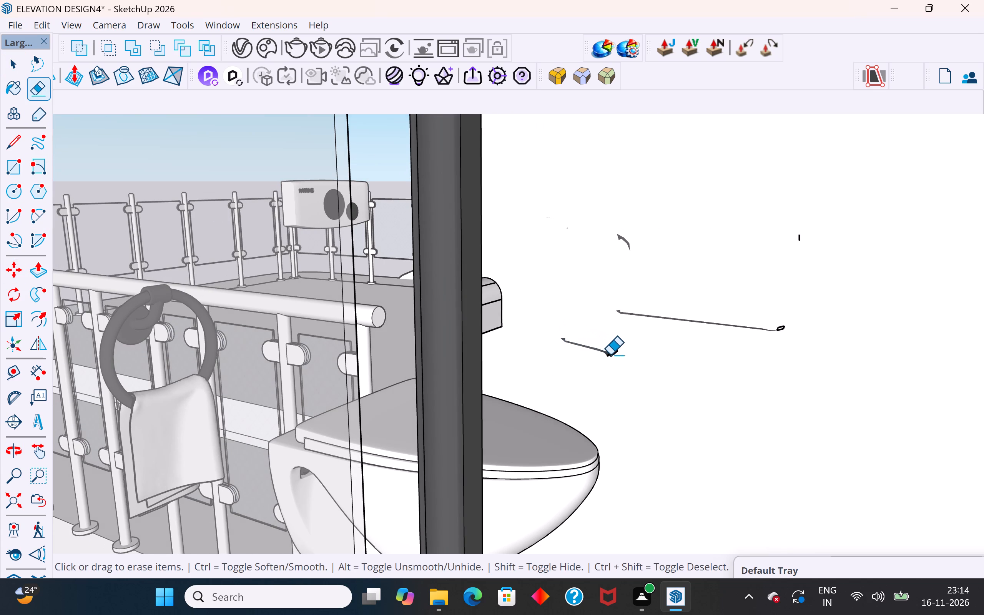
left_click_drag(610, 355, 614, 351)
Erase the pointed front tip of the short dark handle strip over the toilet.
scroll(602, 348, "up", 7)
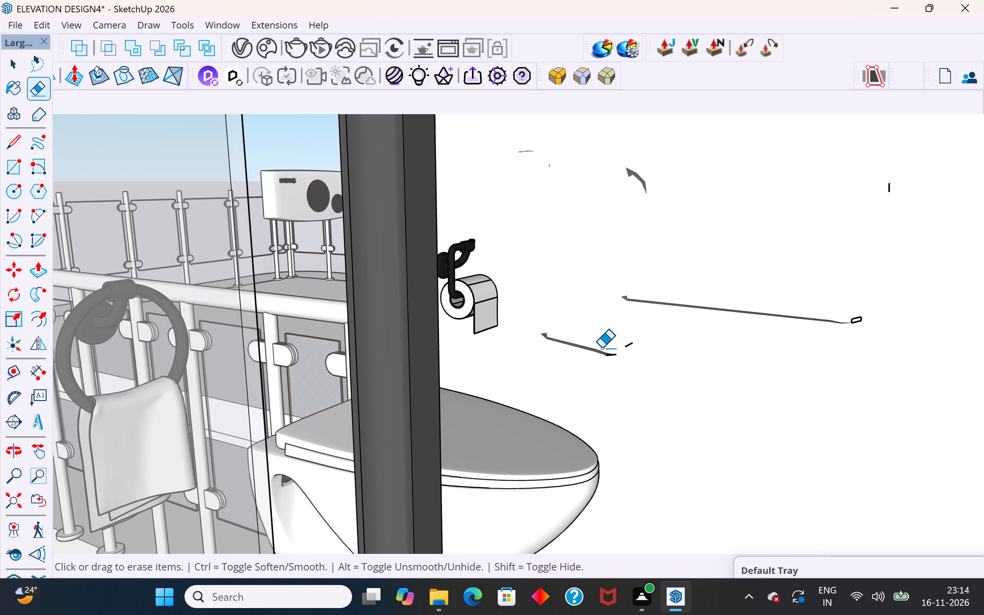
scroll(602, 348, "up", 2)
scroll(602, 348, "down", 4)
middle_click_drag(582, 355, 563, 362)
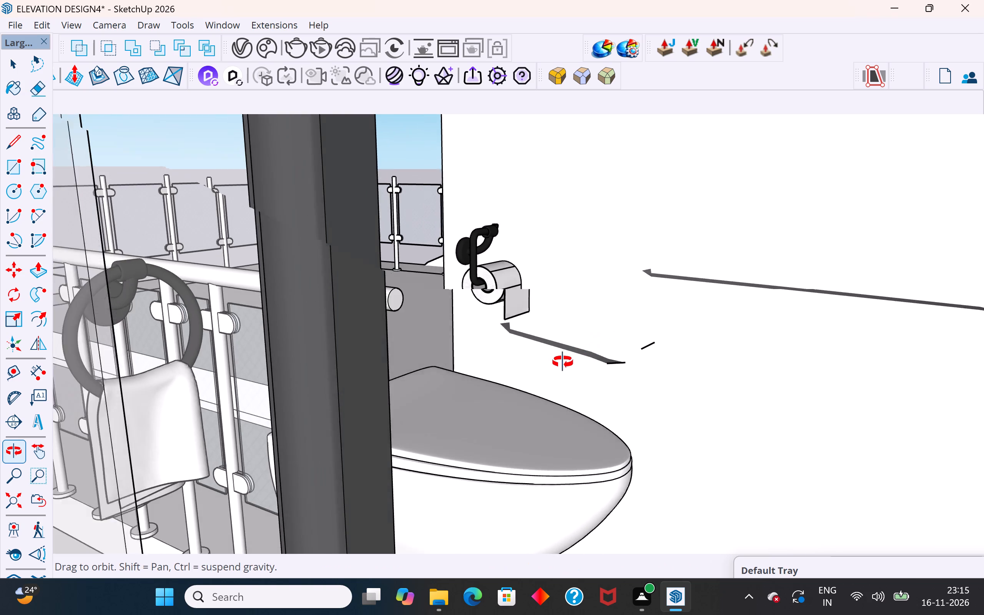
middle_click_drag(563, 362, 515, 416)
scroll(568, 377, "up", 3)
scroll(570, 376, "down", 3)
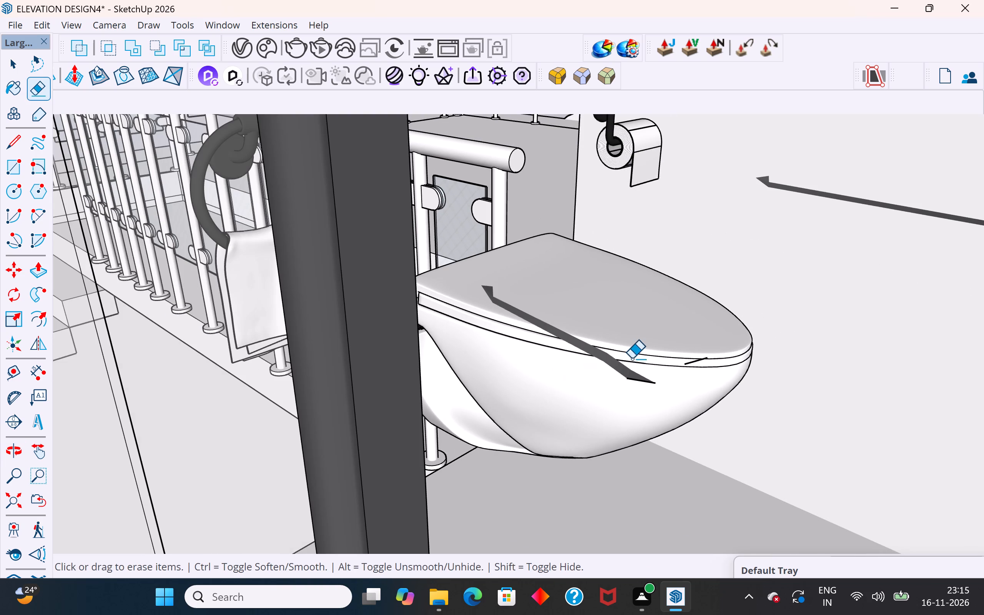
left_click_drag(636, 380, 576, 338)
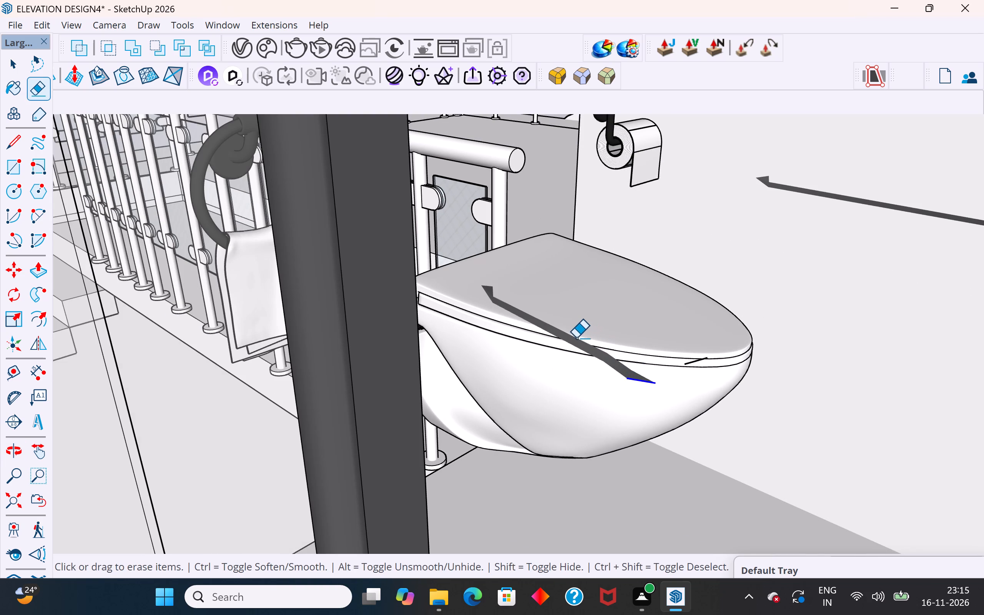
left_click_drag(576, 338, 488, 290)
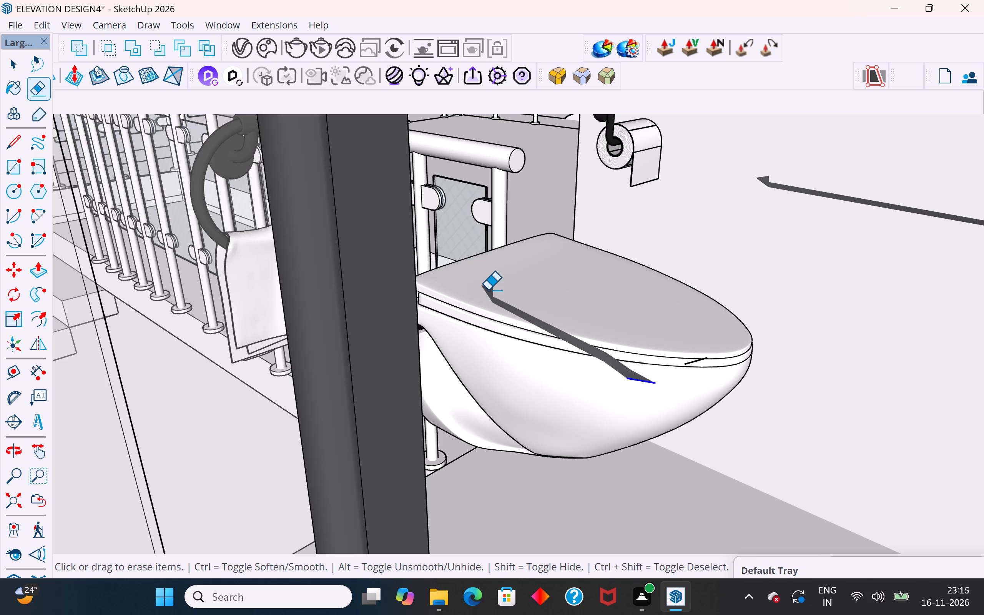
Delete the rest of the short dark strip over the toilet, including its small triangular rear tip.
left_click(20, 61)
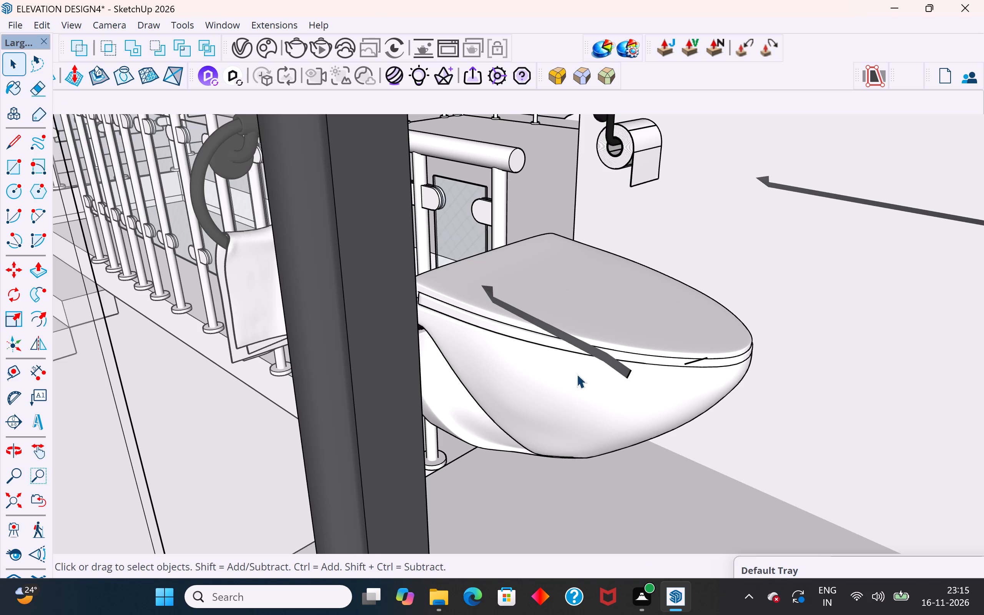
scroll(587, 366, "up", 2)
scroll(587, 365, "down", 3)
scroll(588, 357, "up", 2)
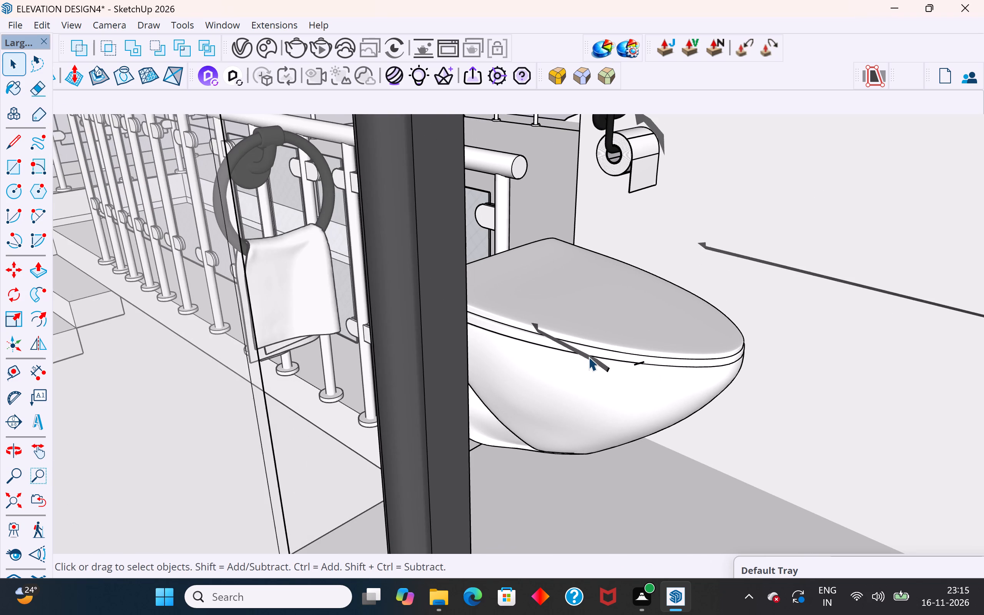
scroll(588, 357, "up", 5)
left_click(588, 357)
left_click(588, 357)
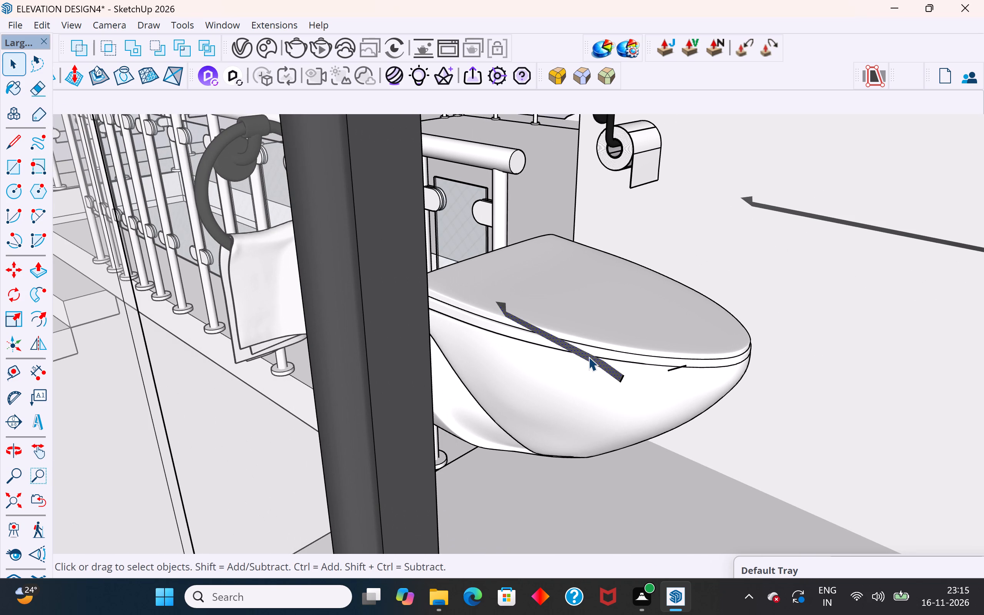
key("Delete")
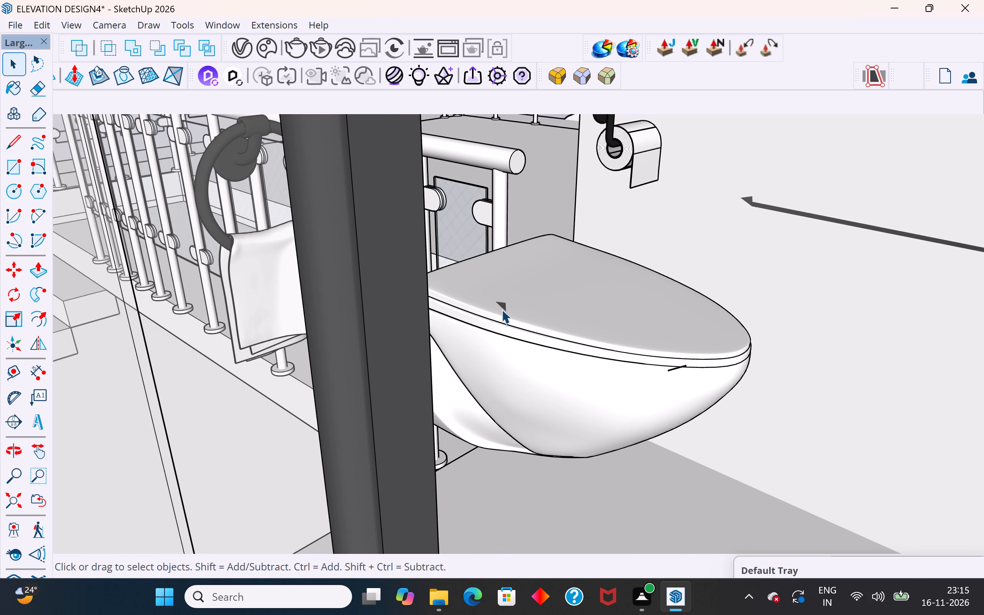
left_click(502, 306)
key("Delete")
Delete the short stray handle edge in front of the toilet bowl's rim.
scroll(687, 368, "up", 4)
scroll(687, 368, "down", 2)
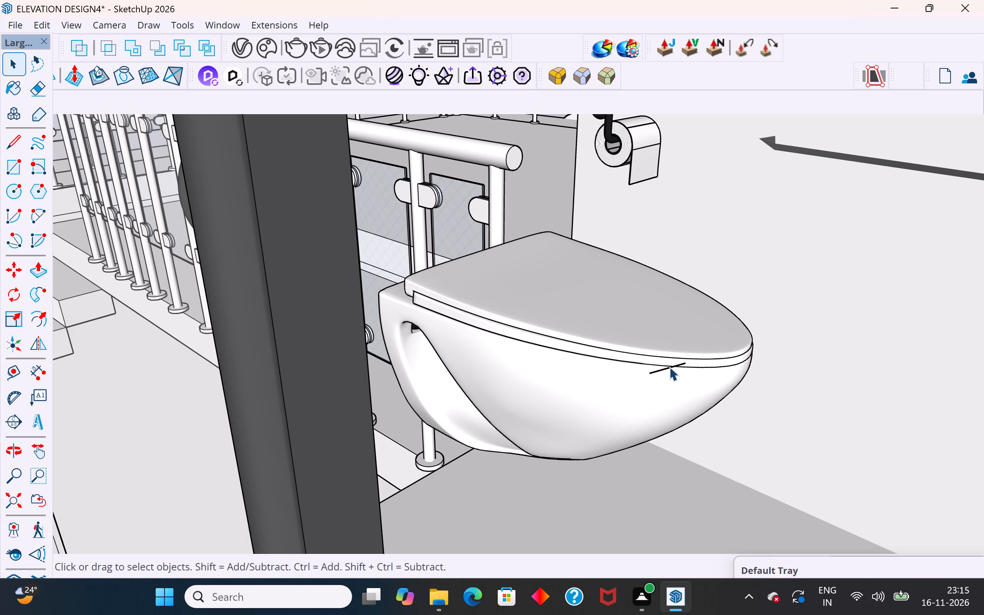
left_click(663, 369)
key("Delete")
Delete the long dark handle strip crossing in front of the toilet.
scroll(663, 368, "down", 3)
scroll(724, 321, "up", 3)
scroll(722, 321, "down", 1)
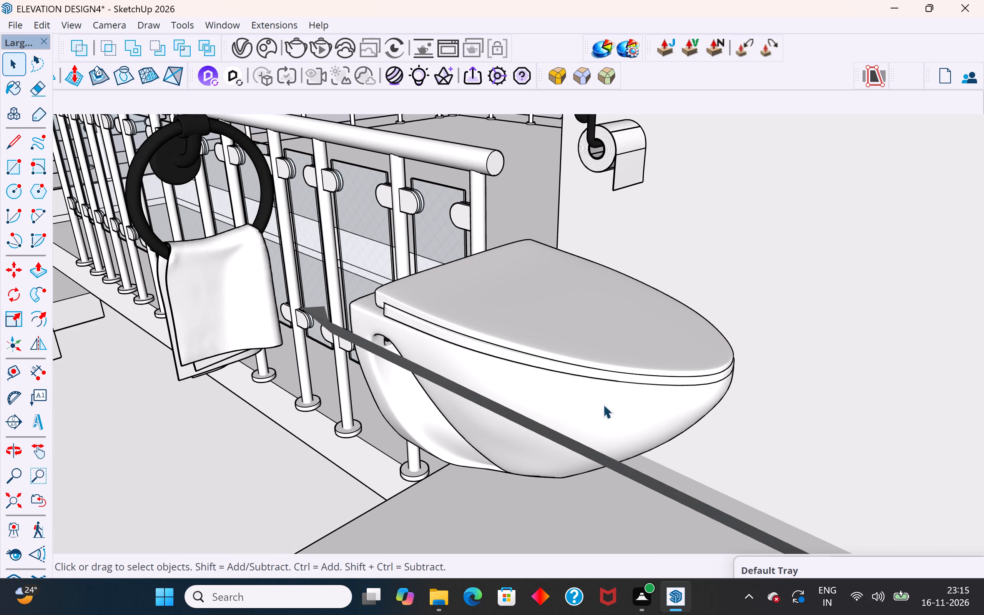
left_click(519, 414)
key("Delete")
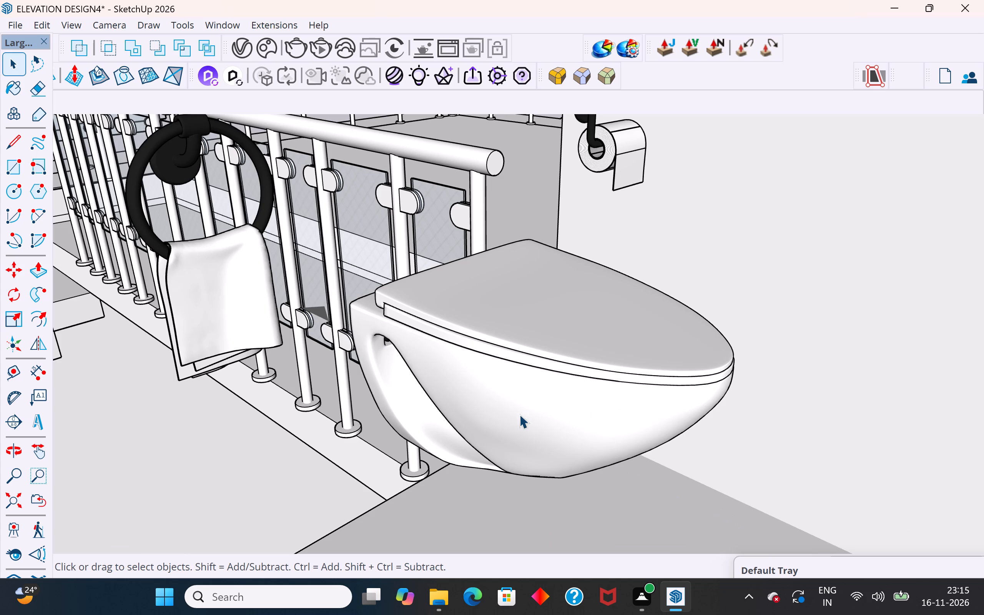
Delete the edges of the small leftover parallelogram outline near the floor beside the toilet.
scroll(518, 433, "down", 4)
scroll(555, 452, "up", 3)
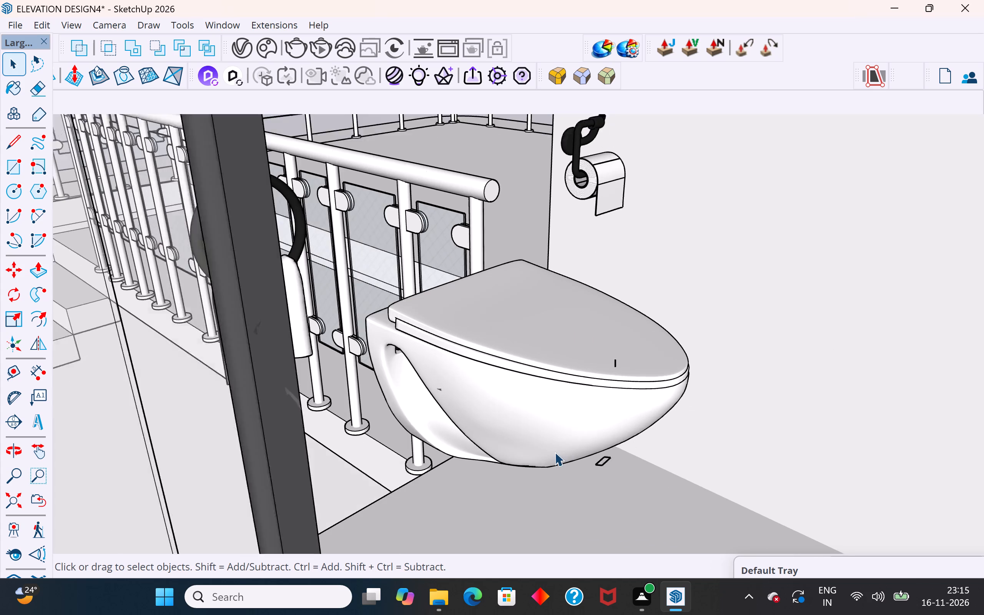
left_click(682, 483)
key("Delete")
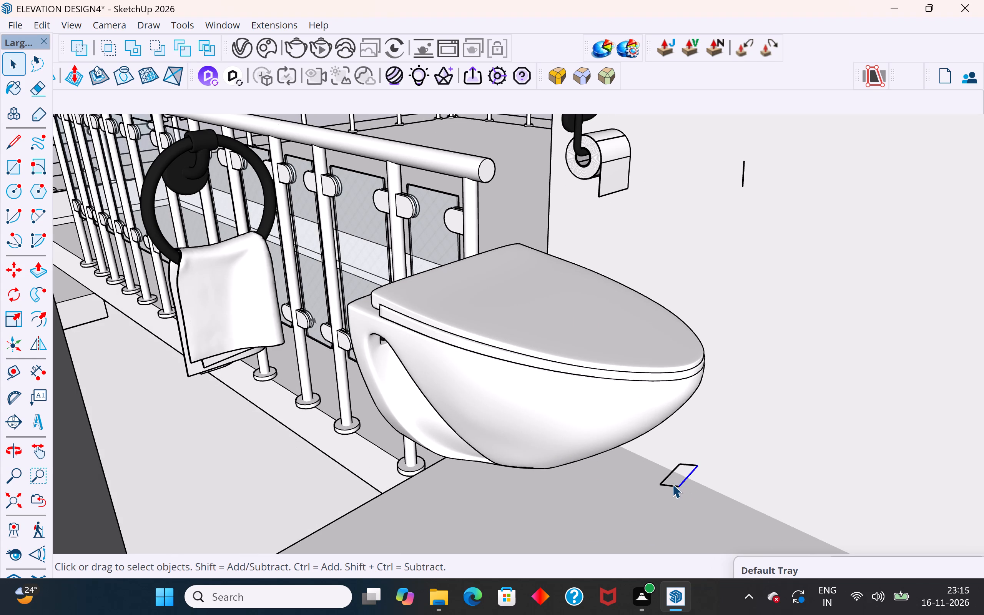
left_click(673, 487)
key("Delete")
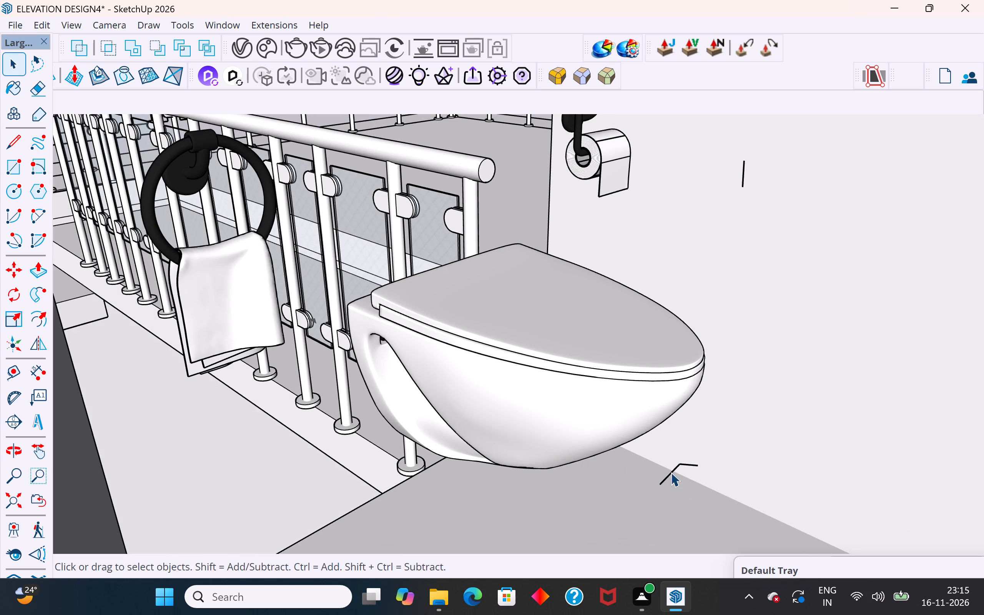
left_click(671, 472)
key("Delete")
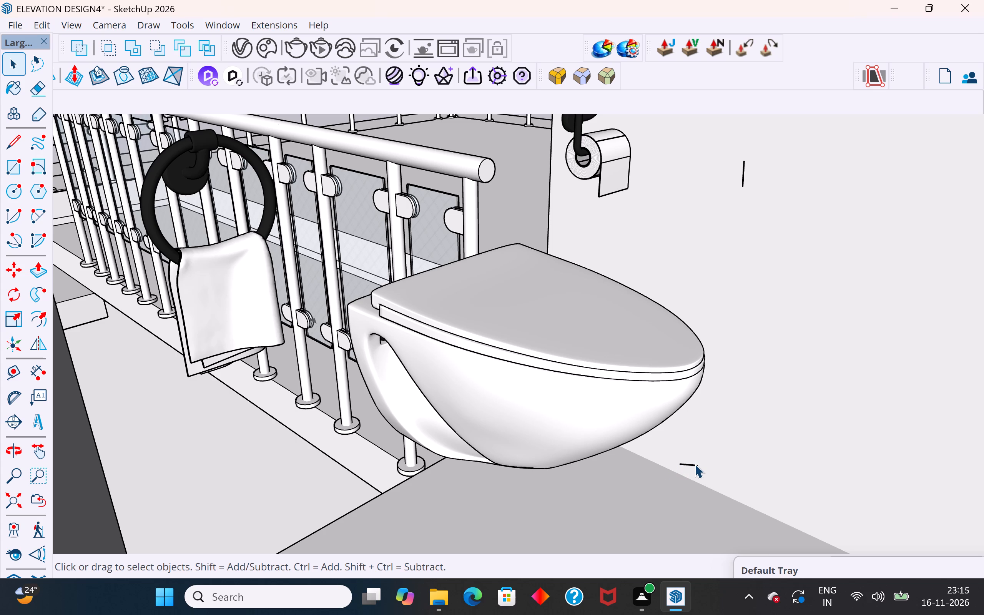
left_click(695, 464)
key("Delete")
Delete the remaining tiny handle edges around the underside of the toilet bowl.
scroll(685, 467, "down", 8)
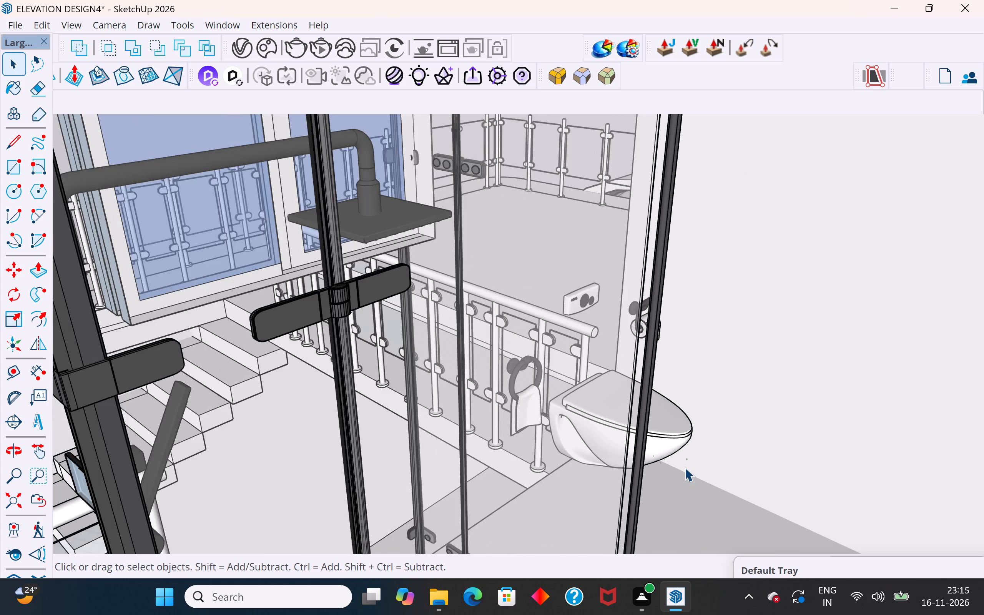
scroll(681, 457, "up", 4)
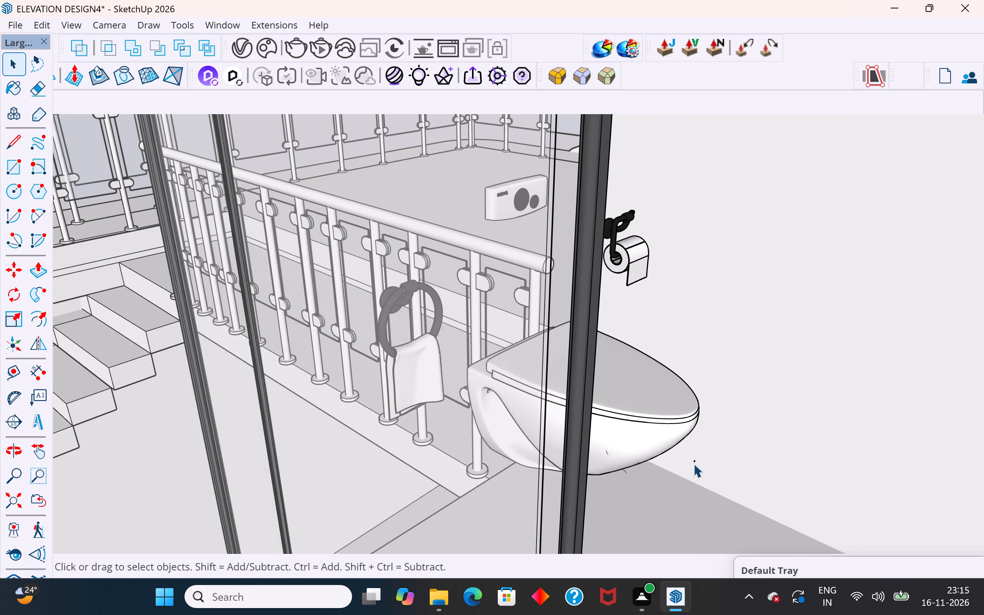
left_click(695, 460)
key("Delete")
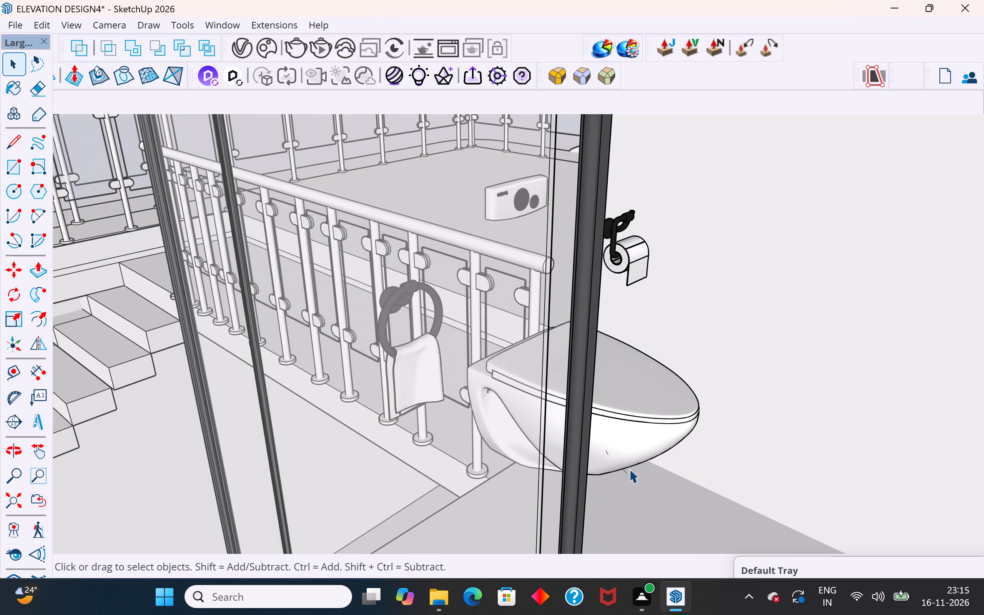
left_click(624, 472)
key("Delete")
left_click(607, 453)
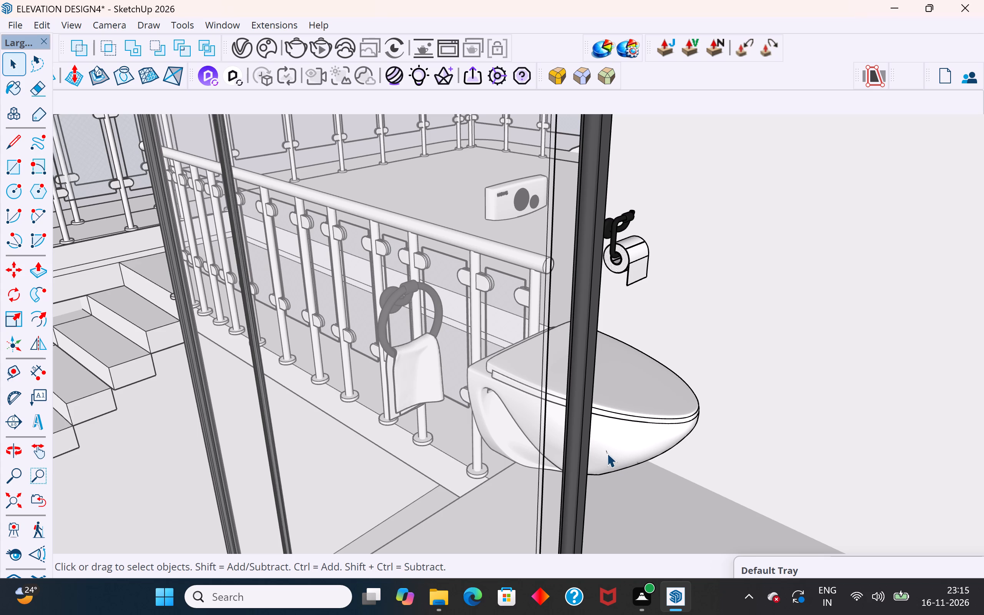
key("Delete")
left_click(605, 452)
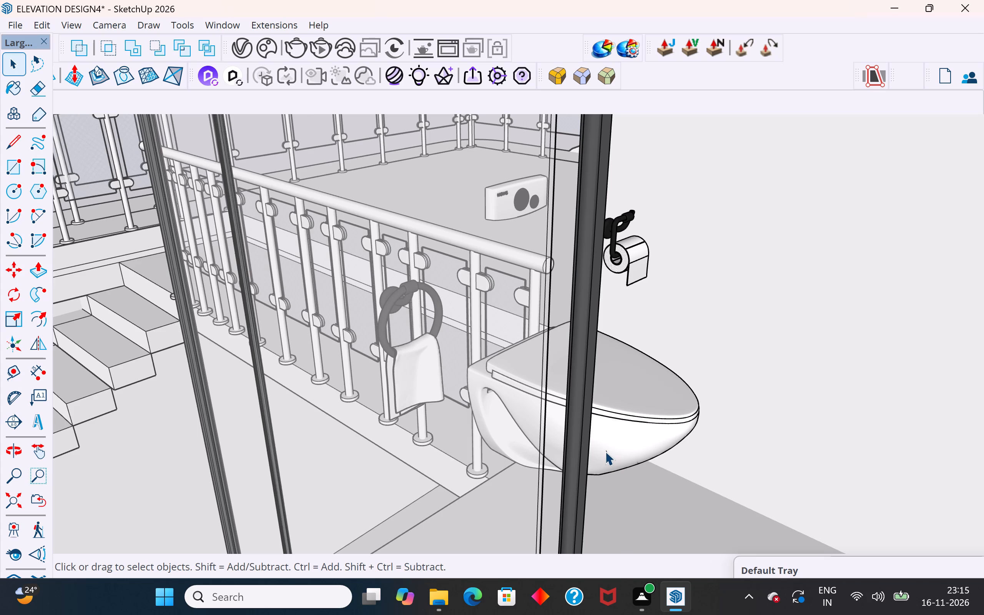
left_click(605, 451)
key("Delete")
Bring the whole house model into view and leave the door frame's editing mode.
scroll(615, 461, "down", 16)
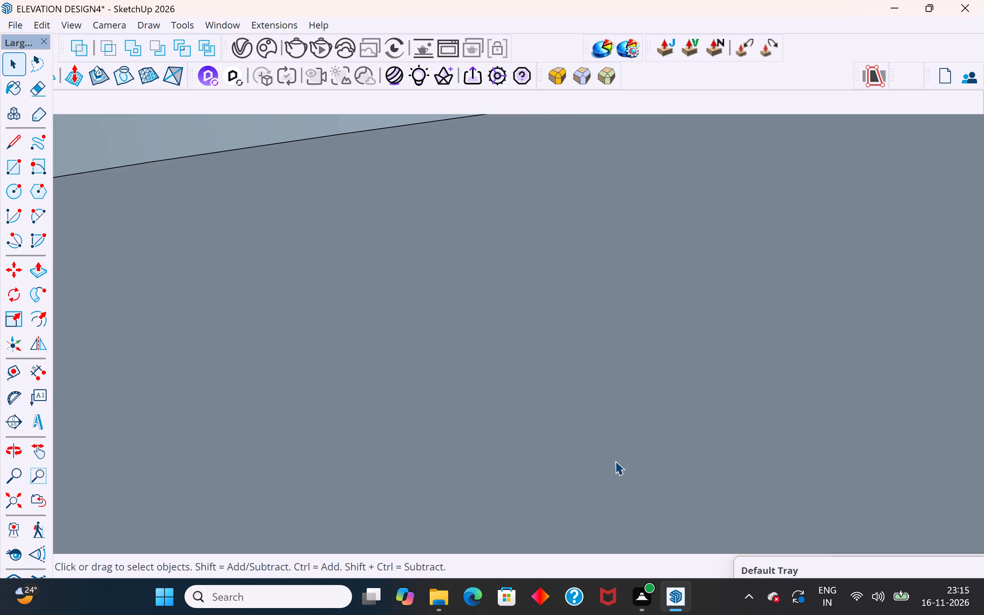
scroll(615, 461, "down", 13)
left_click(21, 506)
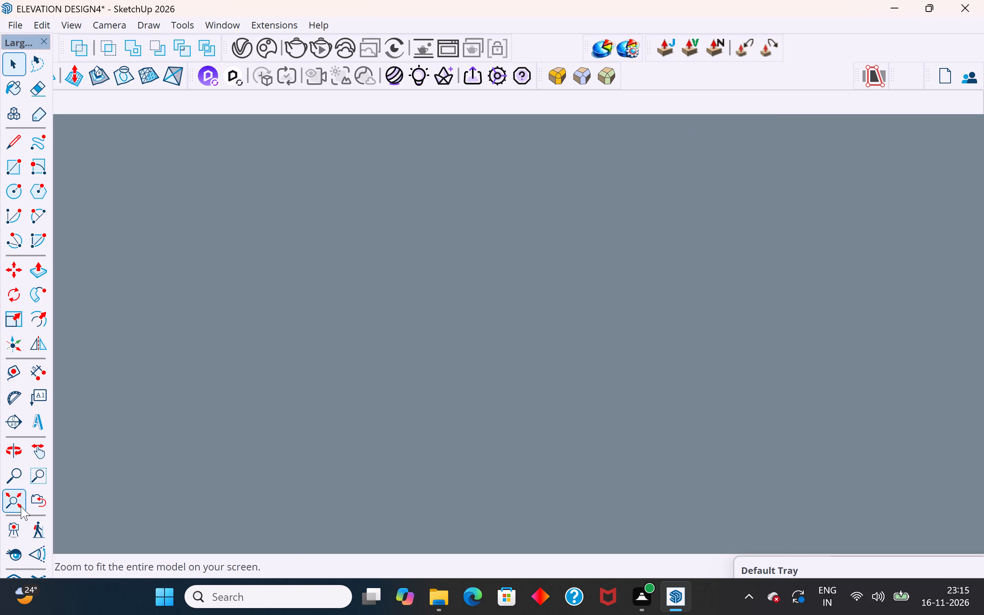
scroll(490, 440, "down", 2)
left_click(548, 423)
scroll(886, 528, "down", 5)
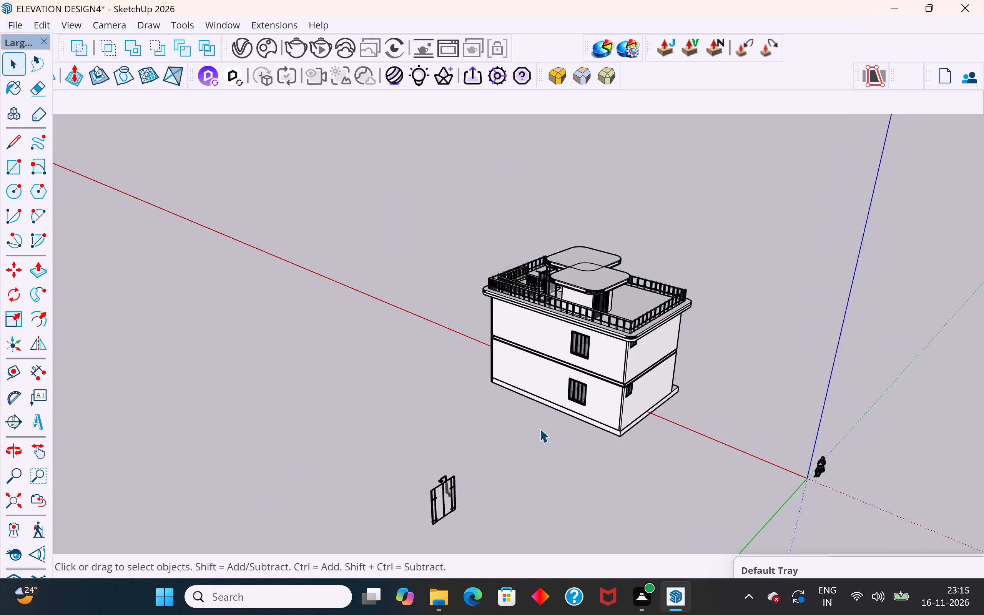
Unhide all hidden geometry around the upper-floor bathroom.
middle_click_drag(544, 434, 886, 377)
scroll(458, 362, "up", 3)
middle_click_drag(664, 382, 807, 383)
scroll(534, 266, "up", 7)
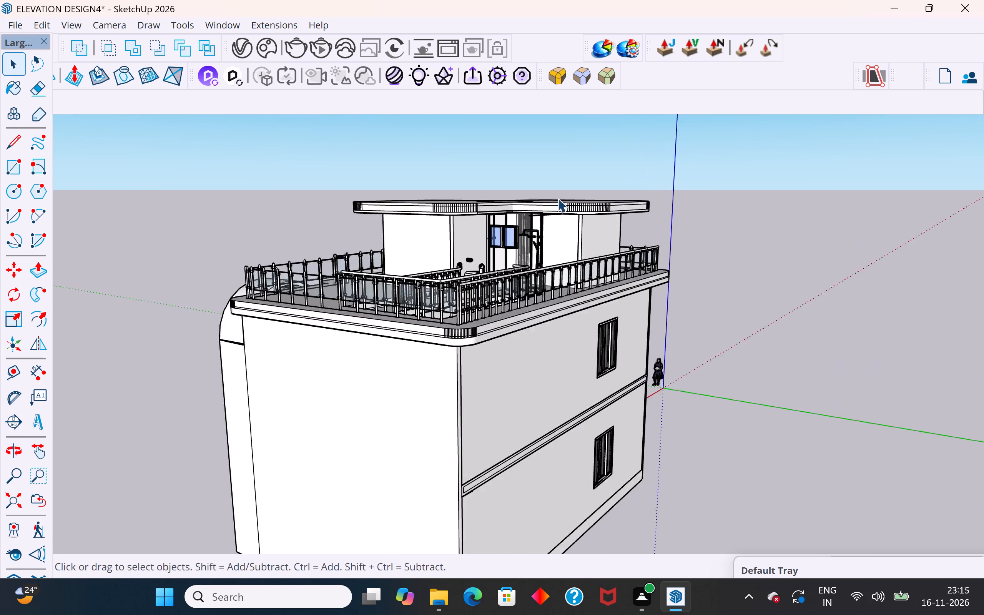
scroll(558, 198, "up", 3)
middle_click_drag(549, 225, 525, 278)
scroll(508, 266, "up", 4)
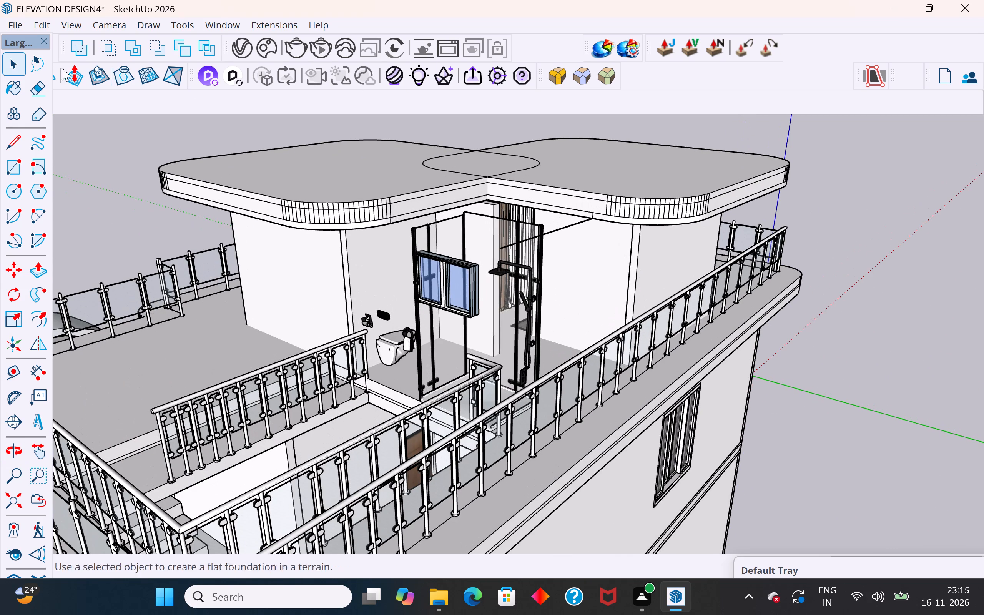
left_click(219, 25)
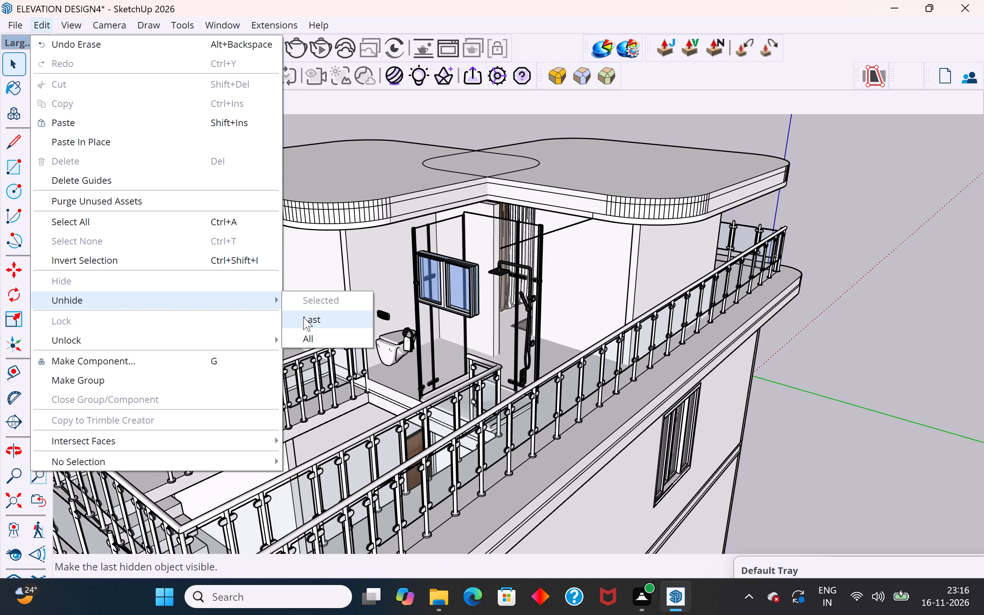
left_click(310, 337)
left_click(216, 301)
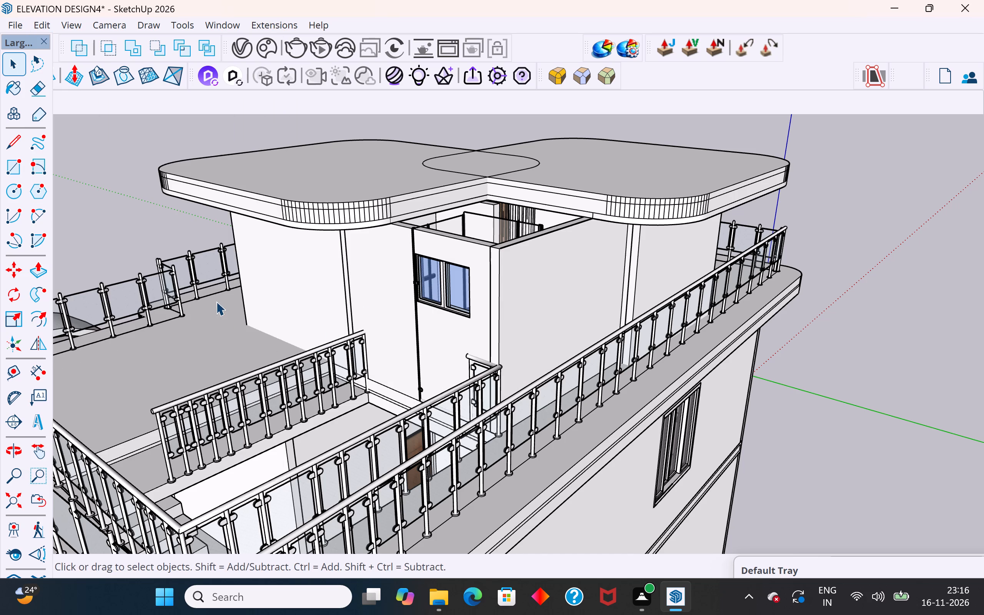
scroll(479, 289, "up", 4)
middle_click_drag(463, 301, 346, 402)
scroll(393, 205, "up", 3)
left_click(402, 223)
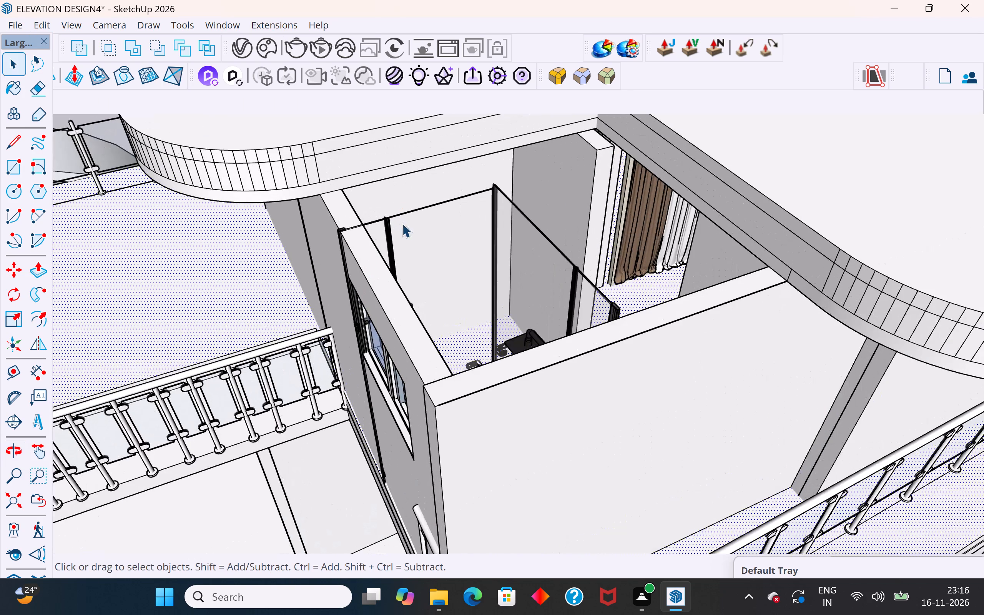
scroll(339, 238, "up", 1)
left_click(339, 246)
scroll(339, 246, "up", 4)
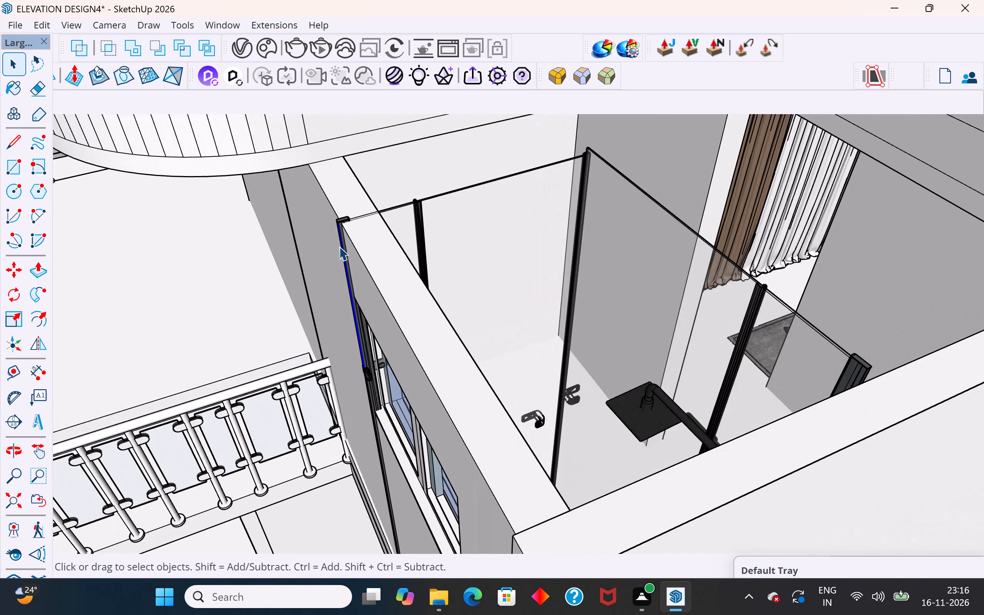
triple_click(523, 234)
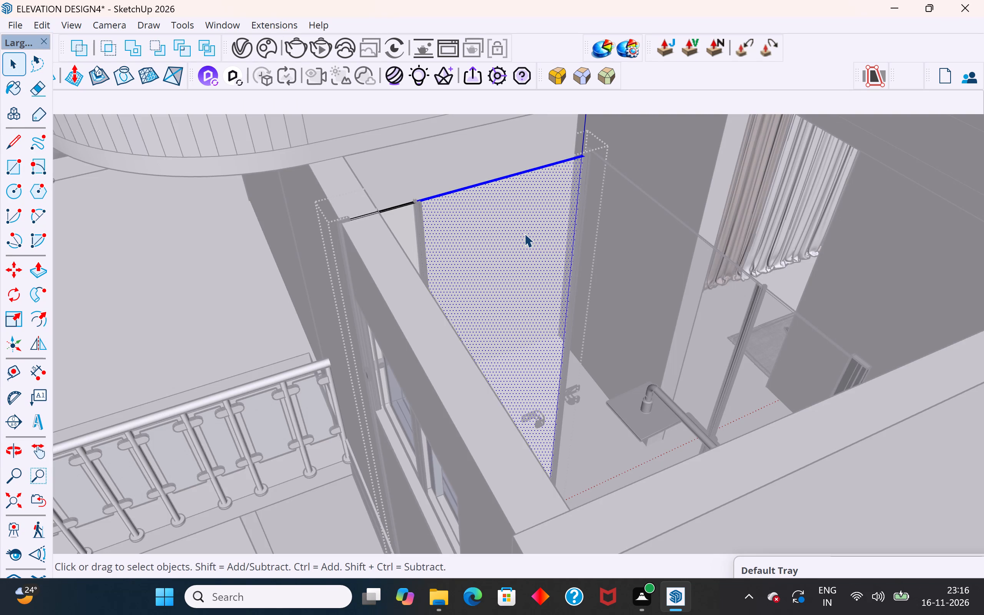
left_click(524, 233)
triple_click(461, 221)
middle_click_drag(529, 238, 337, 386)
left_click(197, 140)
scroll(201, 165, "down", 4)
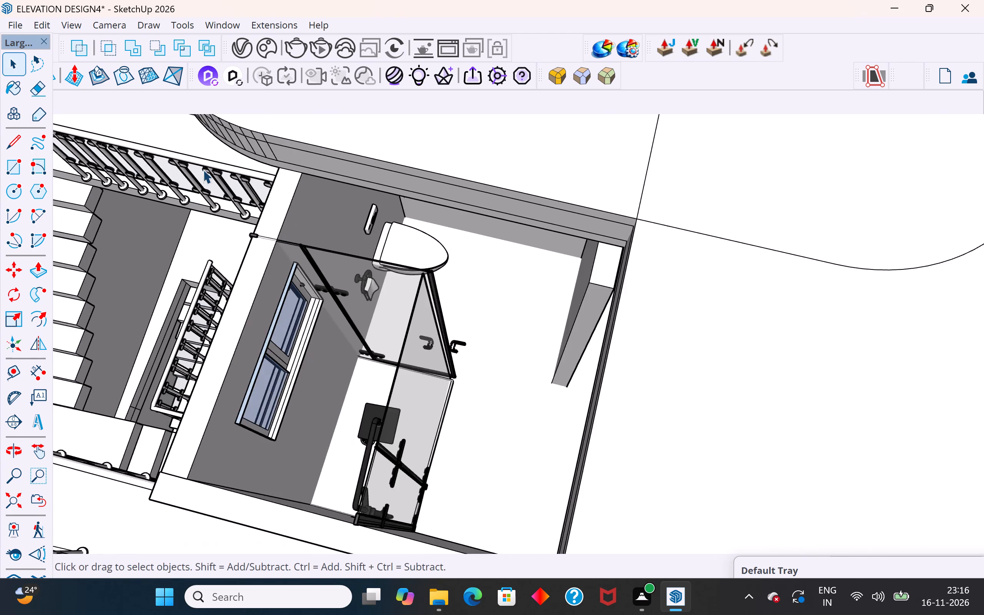
Examine the leftover handle outlines on both sides of the shower glass door near the toilet.
scroll(331, 329, "up", 16)
middle_click_drag(464, 293, 455, 241)
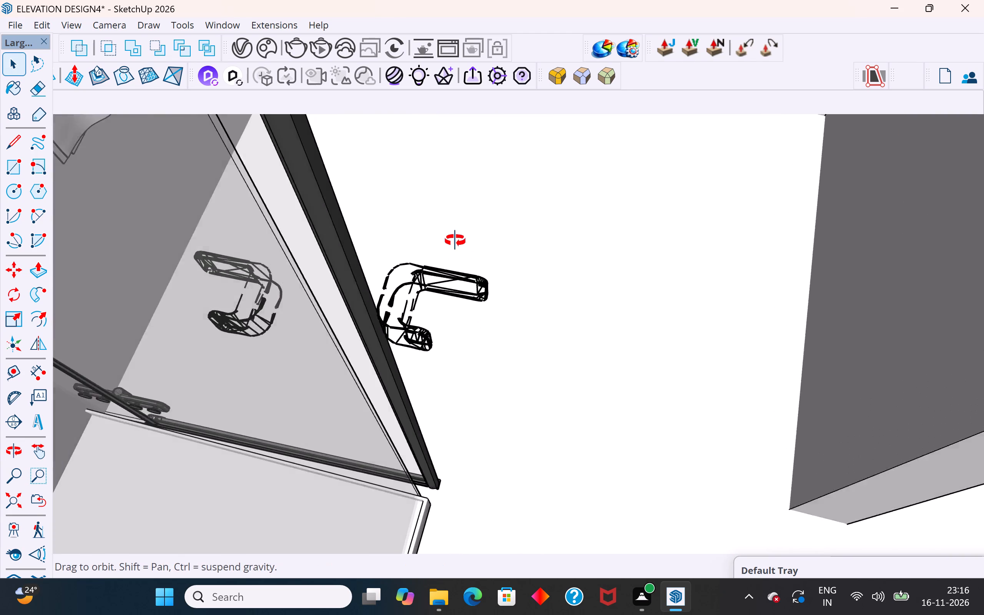
middle_click_drag(455, 241, 455, 132)
middle_click_drag(426, 250, 427, 202)
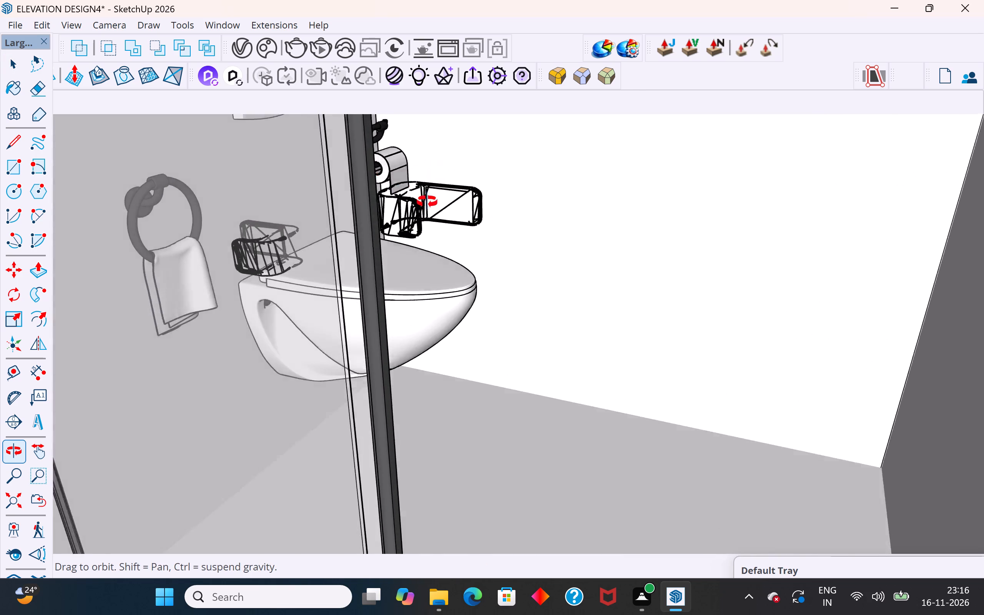
middle_click_drag(427, 202, 523, 182)
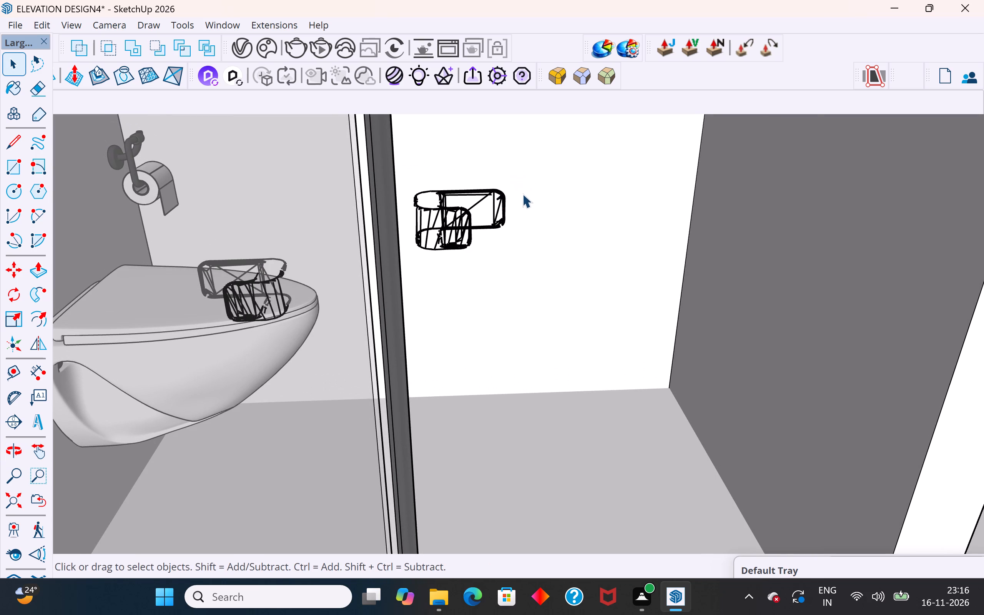
middle_click_drag(516, 204, 234, 468)
middle_click_drag(482, 335, 358, 329)
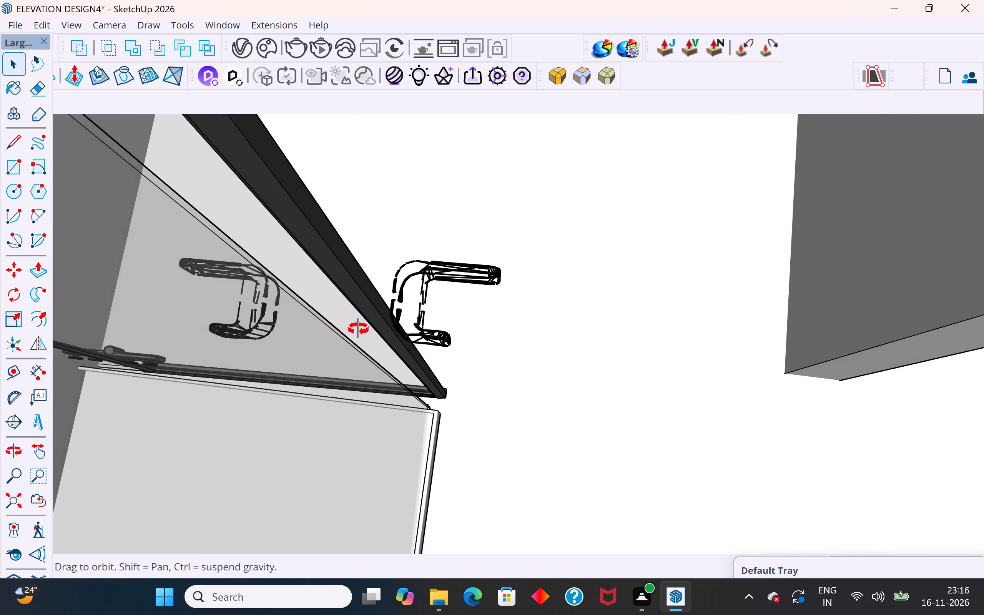
middle_click_drag(358, 329, 213, 431)
scroll(437, 464, "down", 3)
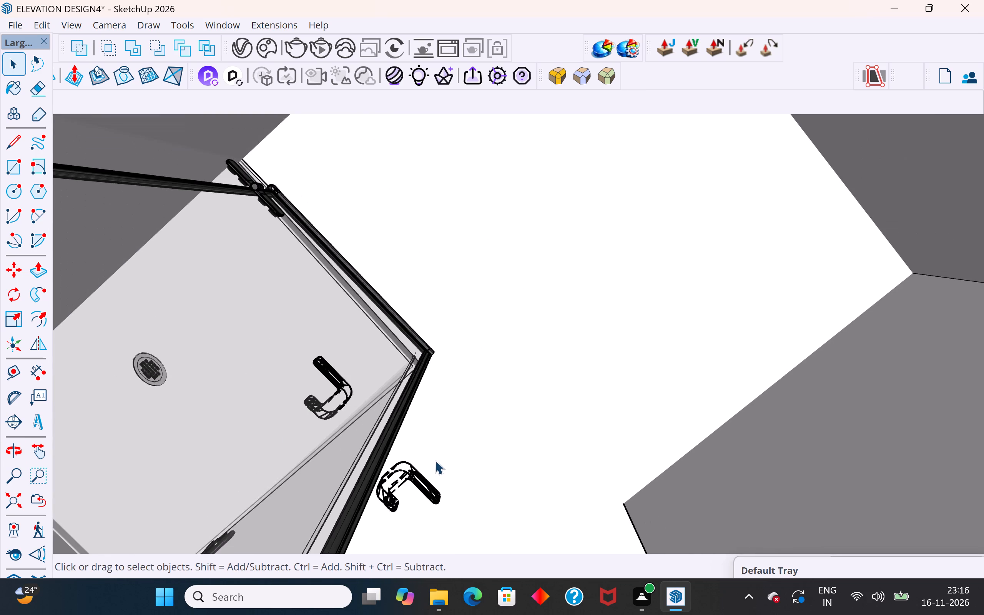
middle_click_drag(454, 464, 275, 273)
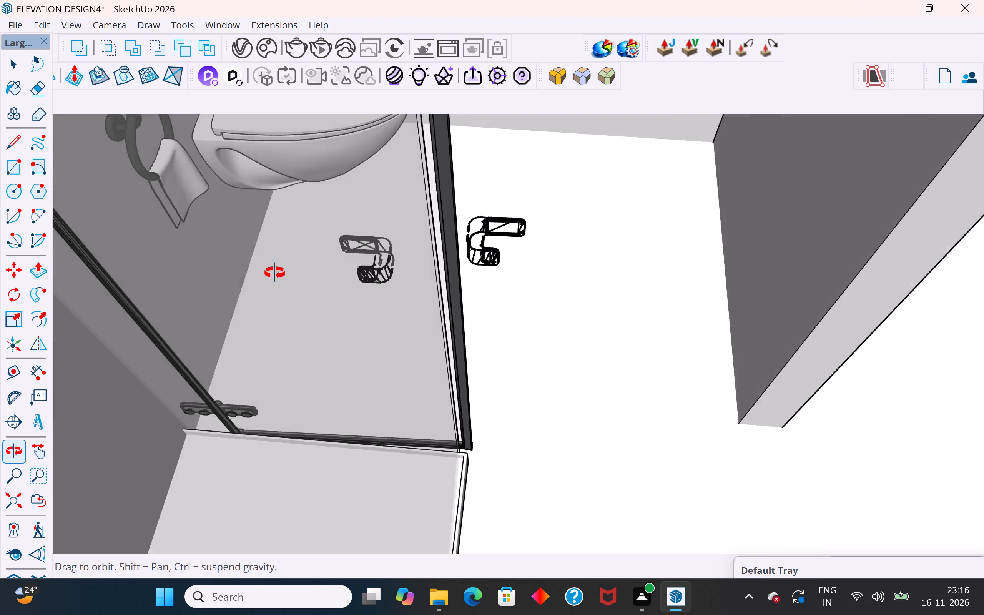
middle_click_drag(275, 273, 309, 270)
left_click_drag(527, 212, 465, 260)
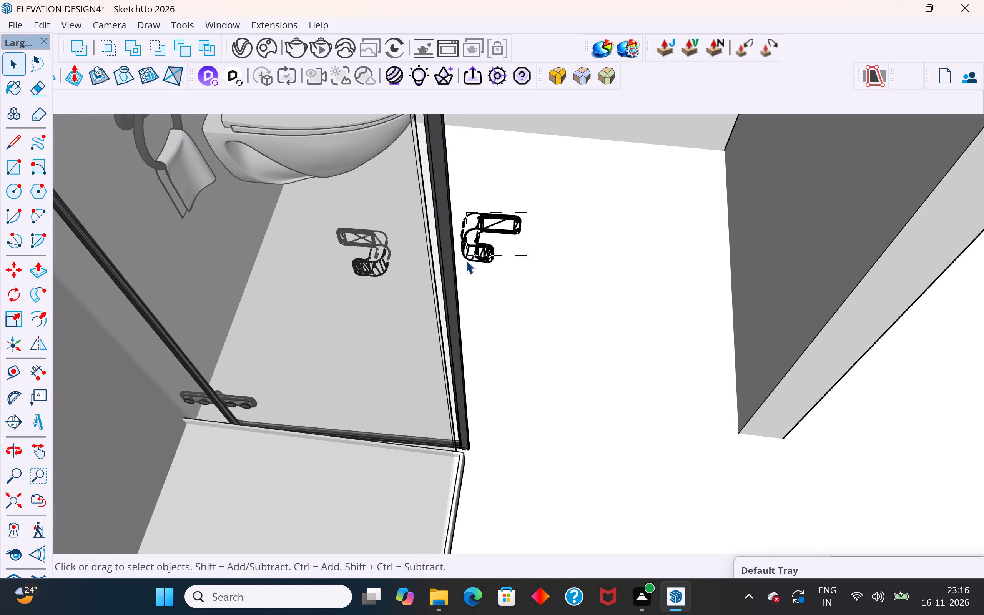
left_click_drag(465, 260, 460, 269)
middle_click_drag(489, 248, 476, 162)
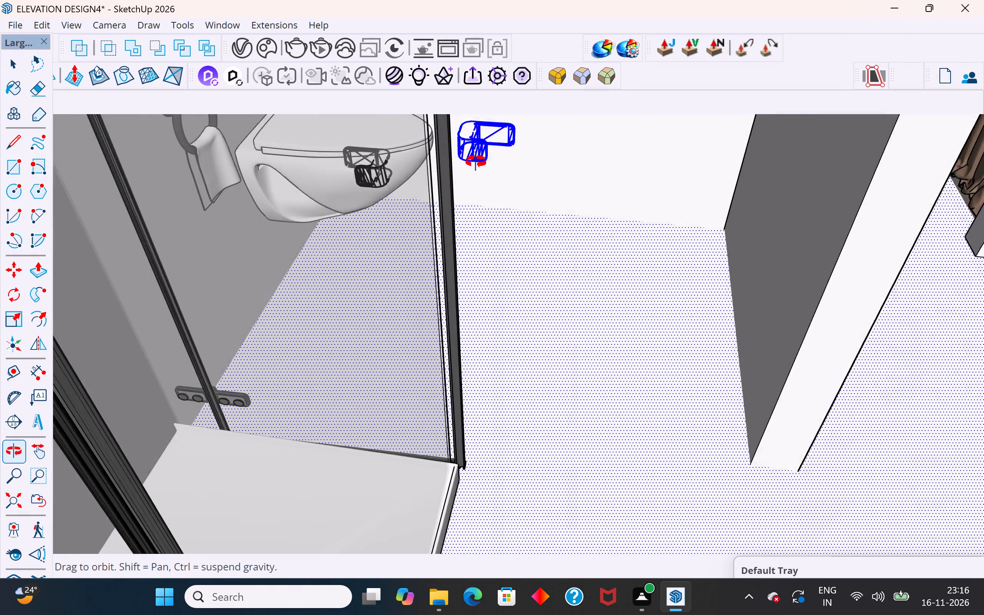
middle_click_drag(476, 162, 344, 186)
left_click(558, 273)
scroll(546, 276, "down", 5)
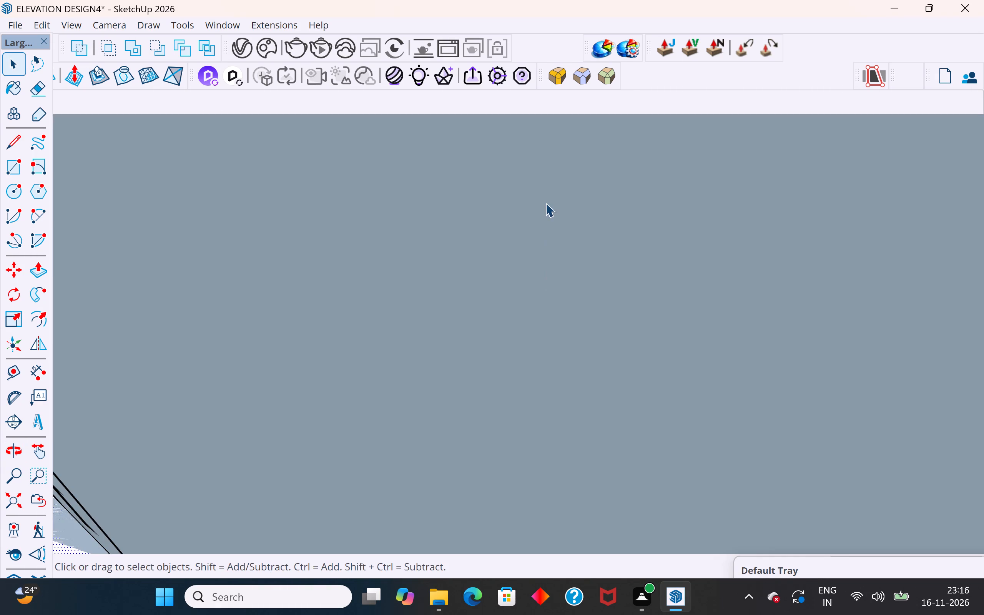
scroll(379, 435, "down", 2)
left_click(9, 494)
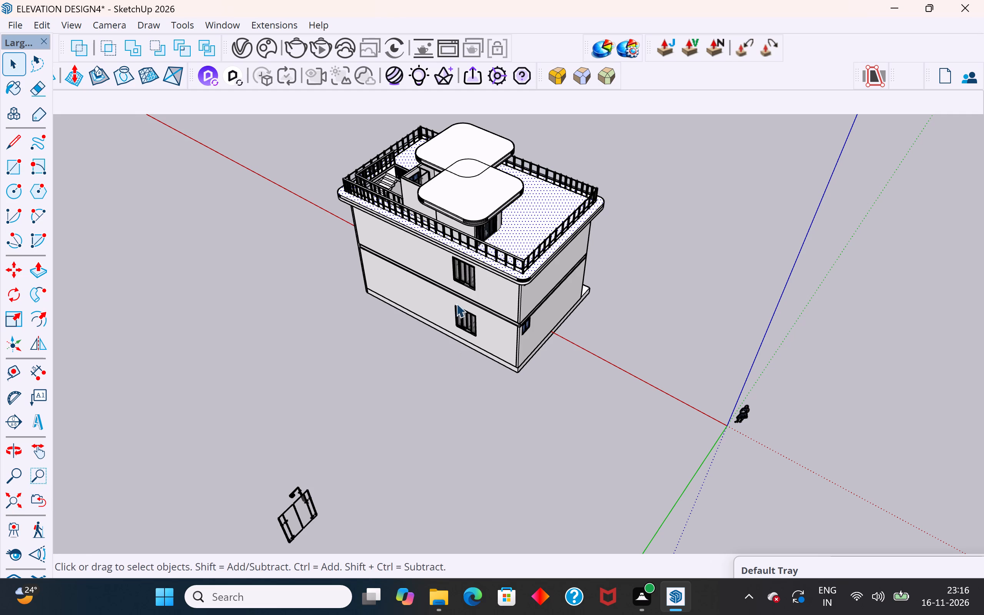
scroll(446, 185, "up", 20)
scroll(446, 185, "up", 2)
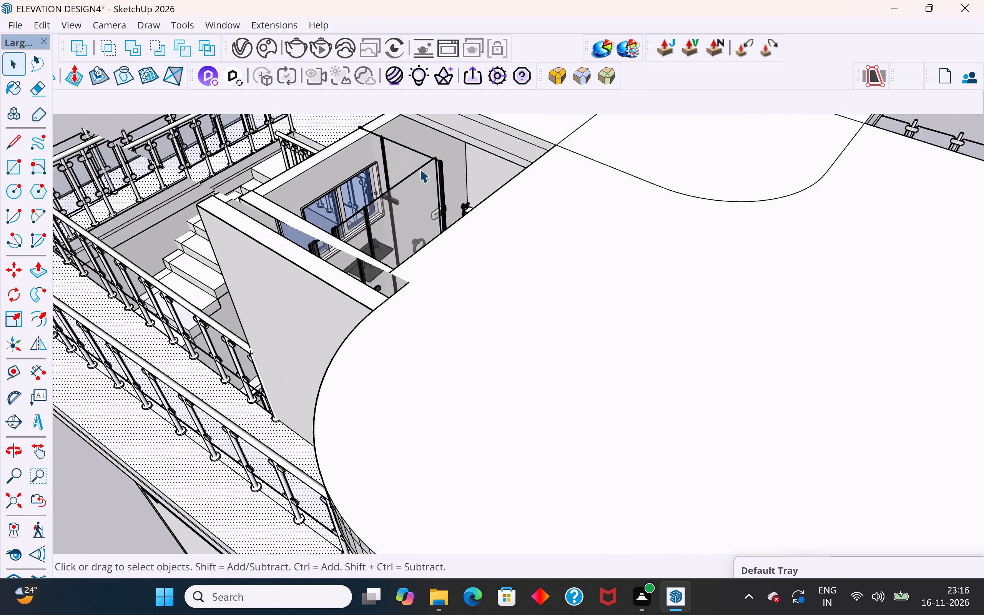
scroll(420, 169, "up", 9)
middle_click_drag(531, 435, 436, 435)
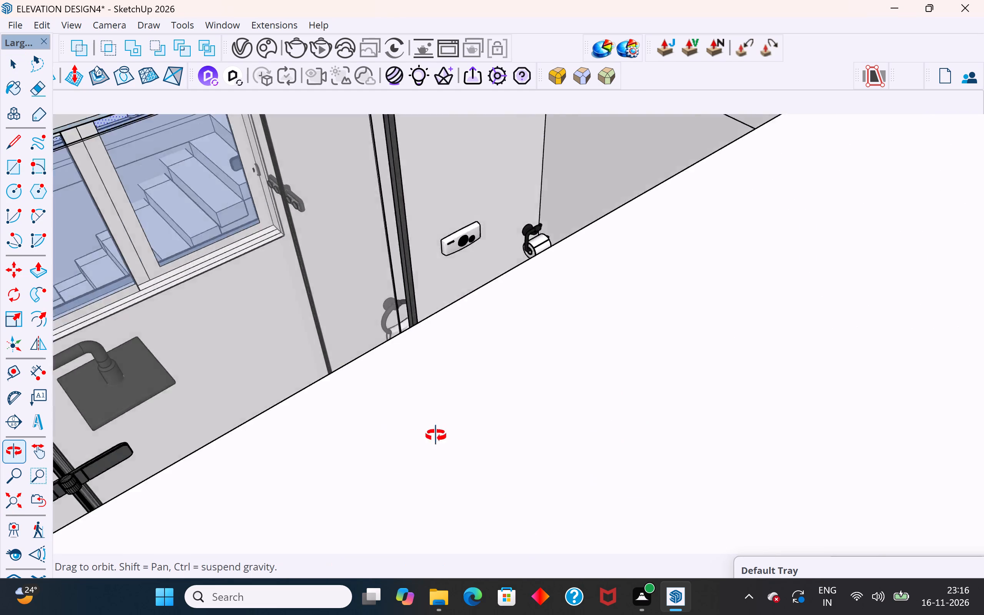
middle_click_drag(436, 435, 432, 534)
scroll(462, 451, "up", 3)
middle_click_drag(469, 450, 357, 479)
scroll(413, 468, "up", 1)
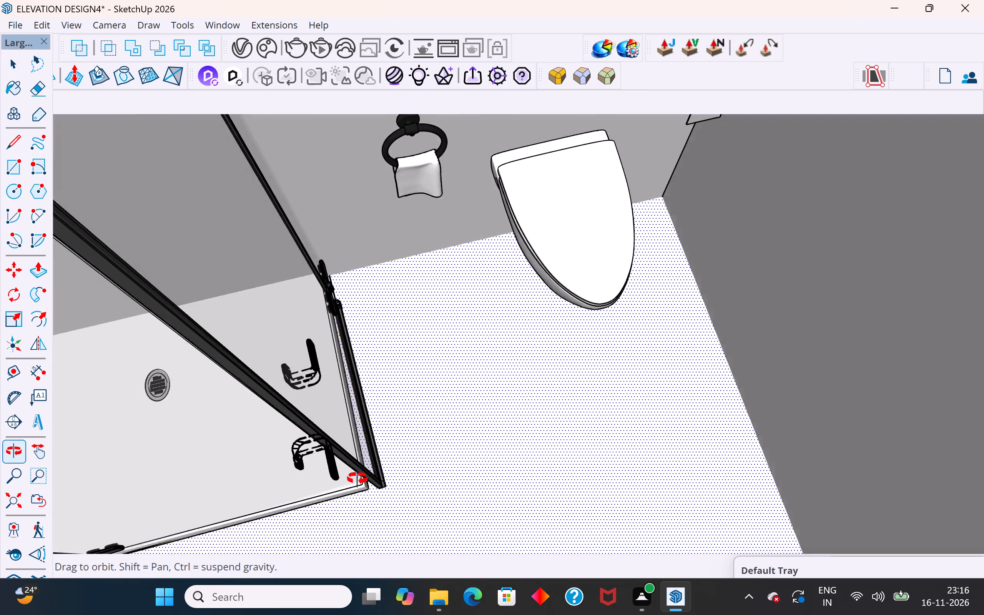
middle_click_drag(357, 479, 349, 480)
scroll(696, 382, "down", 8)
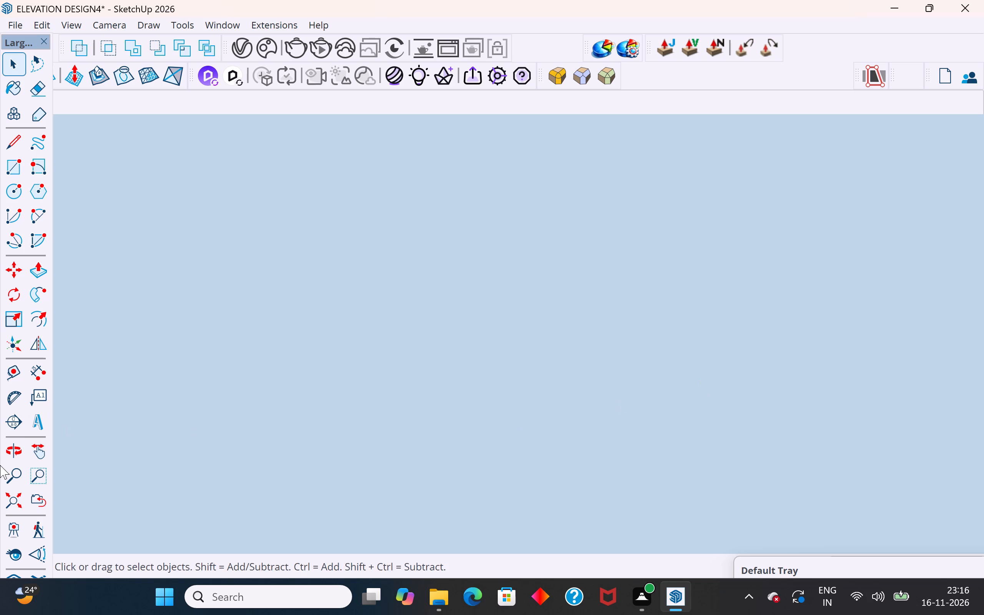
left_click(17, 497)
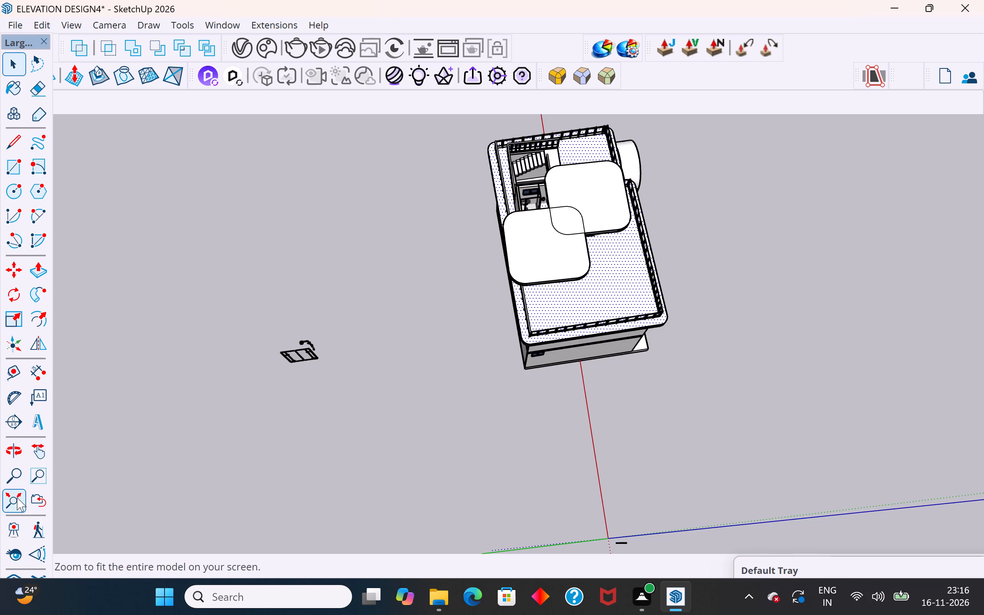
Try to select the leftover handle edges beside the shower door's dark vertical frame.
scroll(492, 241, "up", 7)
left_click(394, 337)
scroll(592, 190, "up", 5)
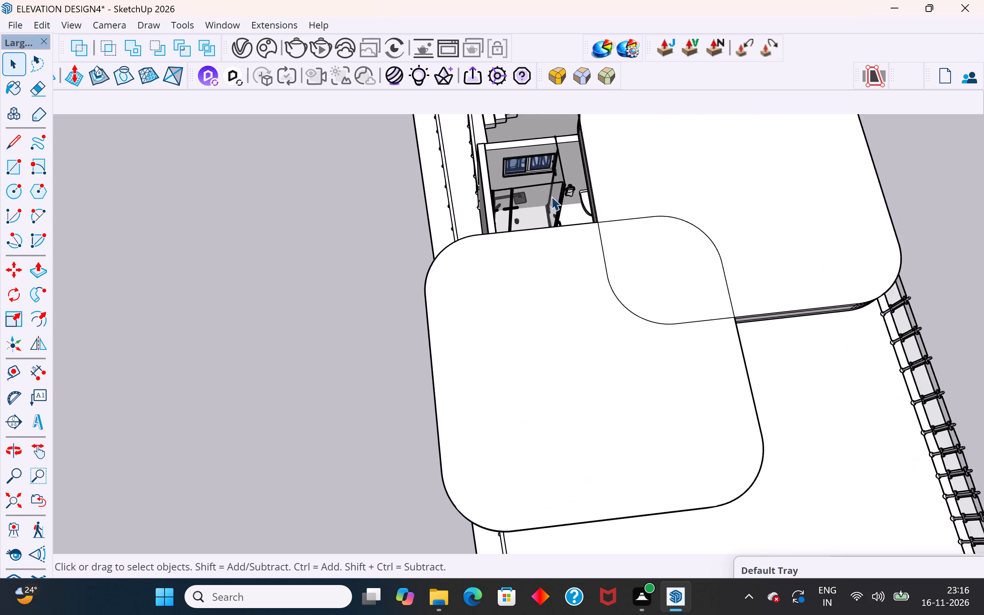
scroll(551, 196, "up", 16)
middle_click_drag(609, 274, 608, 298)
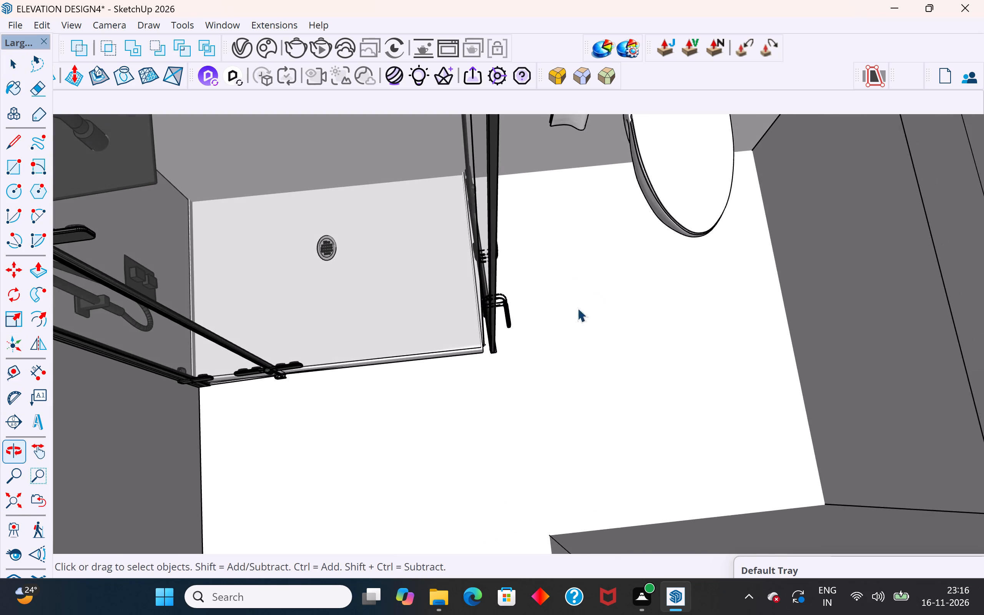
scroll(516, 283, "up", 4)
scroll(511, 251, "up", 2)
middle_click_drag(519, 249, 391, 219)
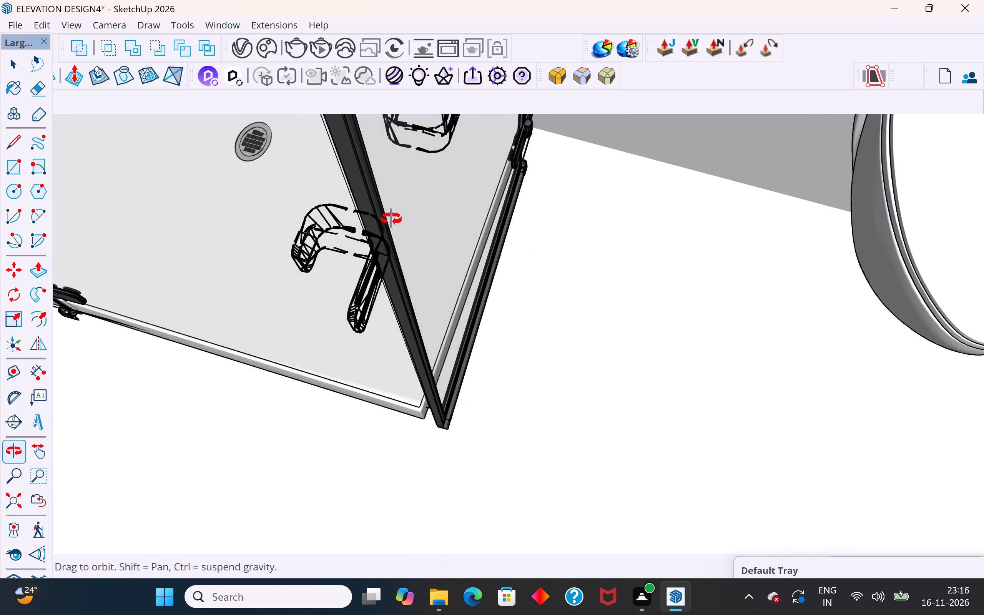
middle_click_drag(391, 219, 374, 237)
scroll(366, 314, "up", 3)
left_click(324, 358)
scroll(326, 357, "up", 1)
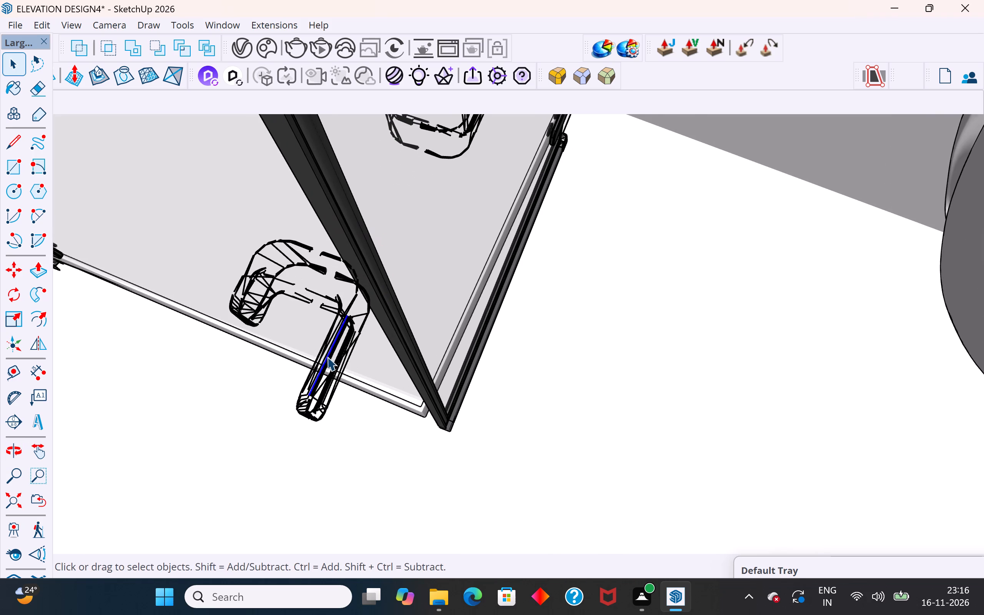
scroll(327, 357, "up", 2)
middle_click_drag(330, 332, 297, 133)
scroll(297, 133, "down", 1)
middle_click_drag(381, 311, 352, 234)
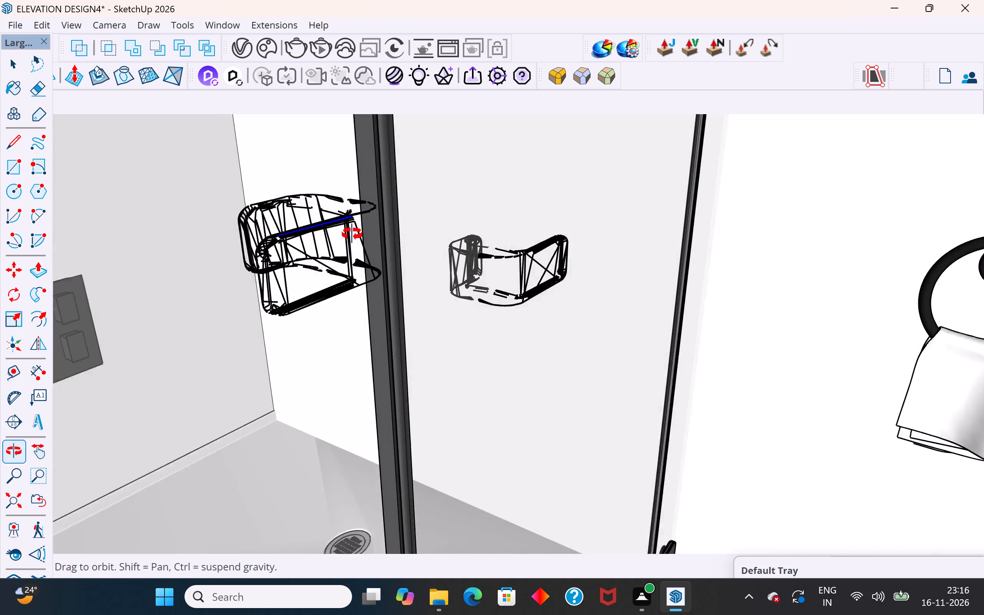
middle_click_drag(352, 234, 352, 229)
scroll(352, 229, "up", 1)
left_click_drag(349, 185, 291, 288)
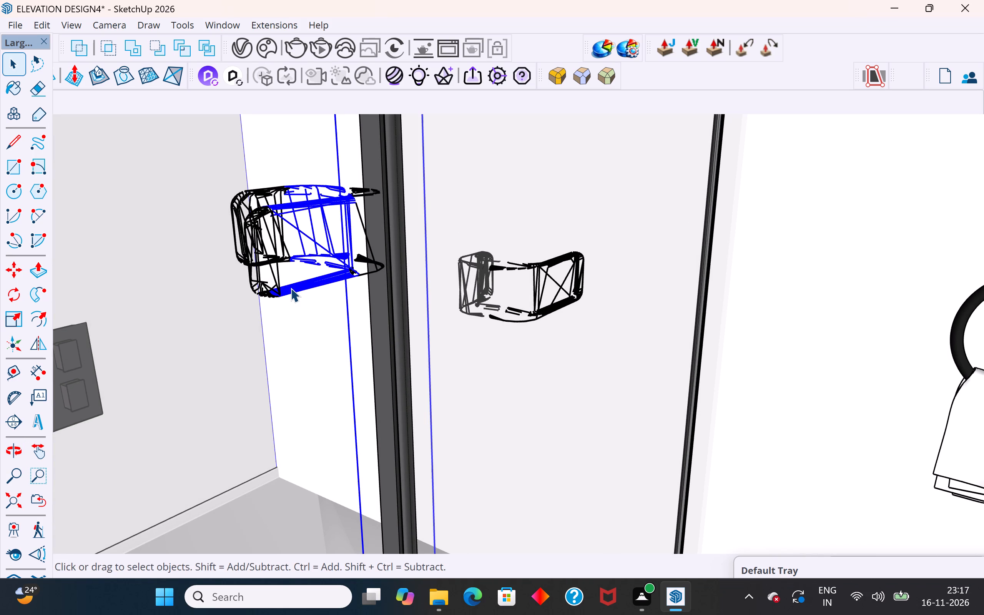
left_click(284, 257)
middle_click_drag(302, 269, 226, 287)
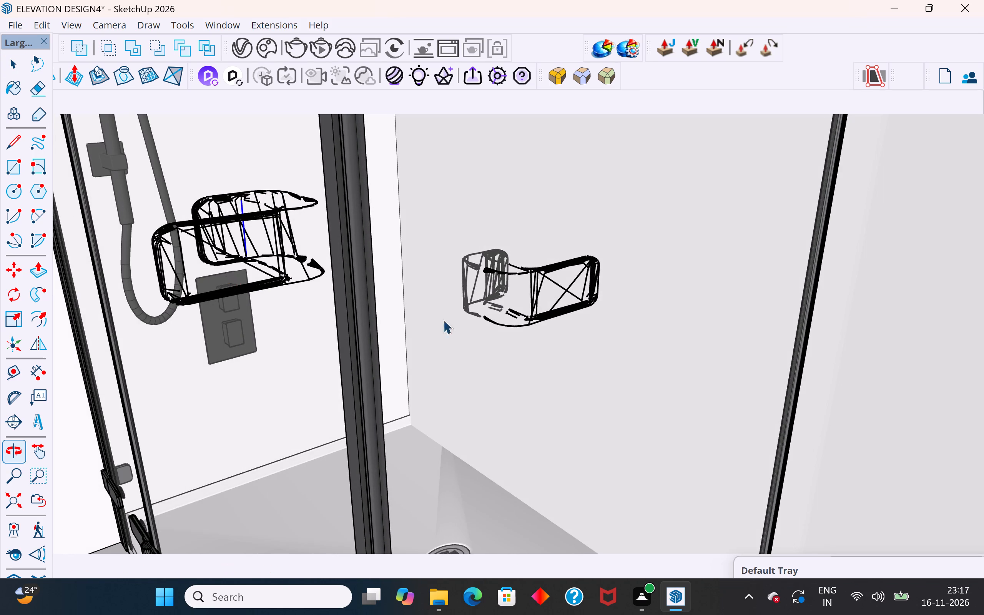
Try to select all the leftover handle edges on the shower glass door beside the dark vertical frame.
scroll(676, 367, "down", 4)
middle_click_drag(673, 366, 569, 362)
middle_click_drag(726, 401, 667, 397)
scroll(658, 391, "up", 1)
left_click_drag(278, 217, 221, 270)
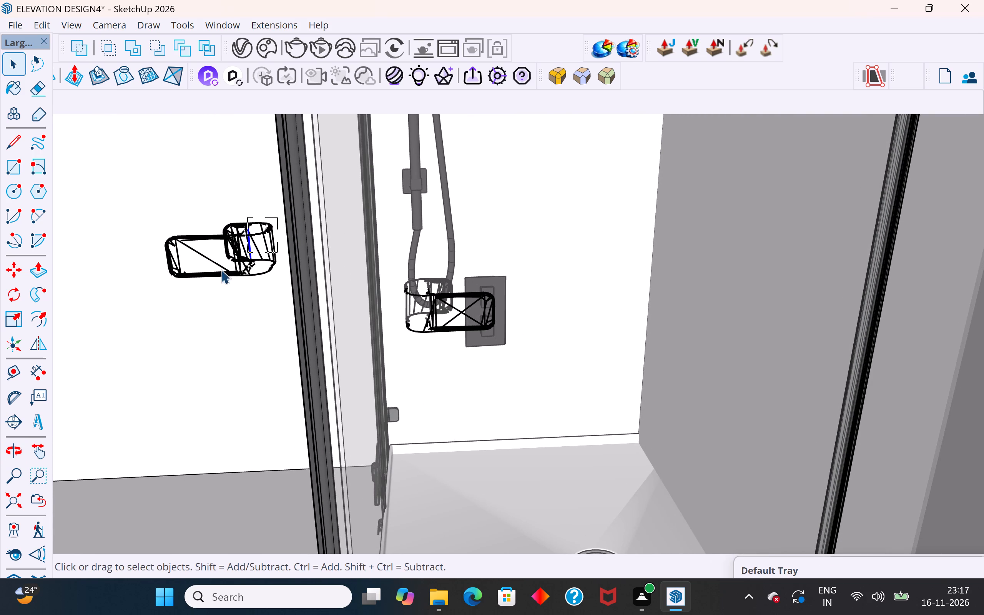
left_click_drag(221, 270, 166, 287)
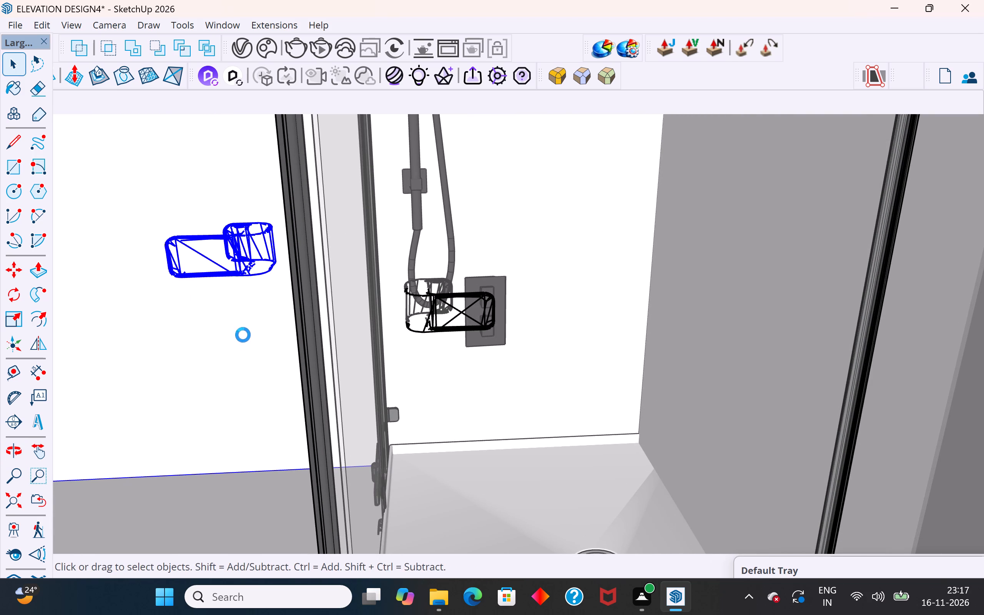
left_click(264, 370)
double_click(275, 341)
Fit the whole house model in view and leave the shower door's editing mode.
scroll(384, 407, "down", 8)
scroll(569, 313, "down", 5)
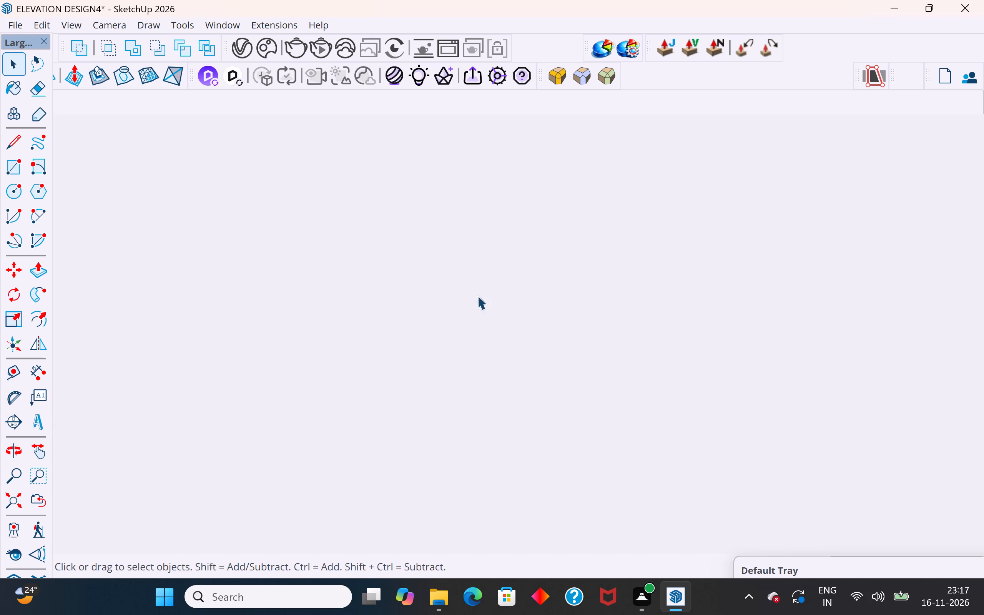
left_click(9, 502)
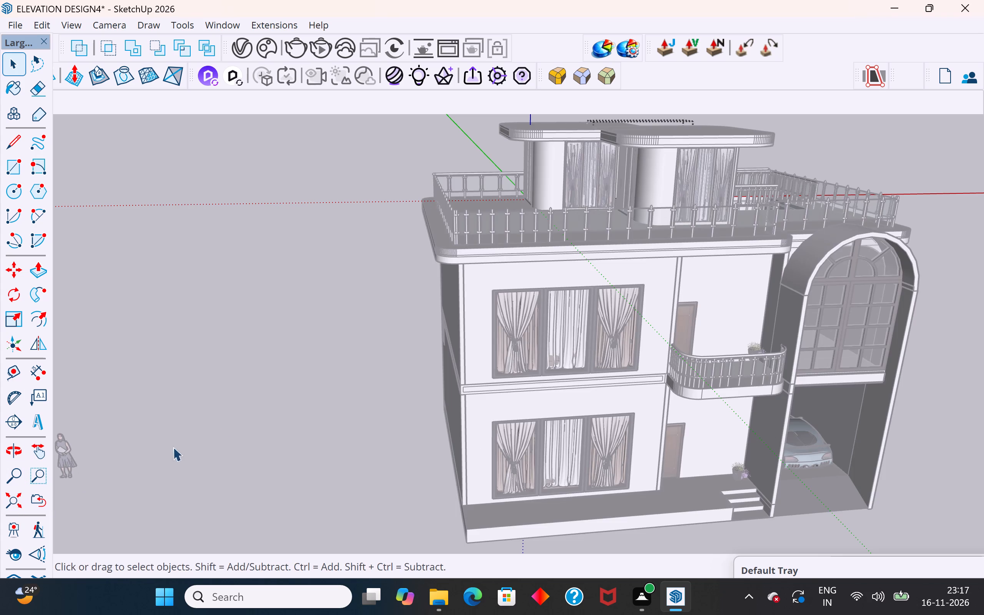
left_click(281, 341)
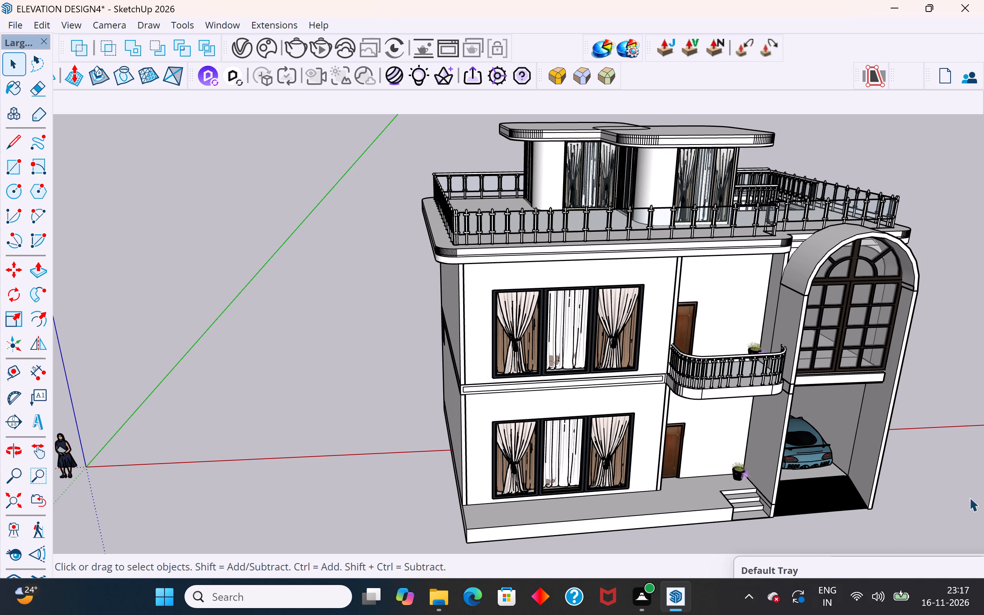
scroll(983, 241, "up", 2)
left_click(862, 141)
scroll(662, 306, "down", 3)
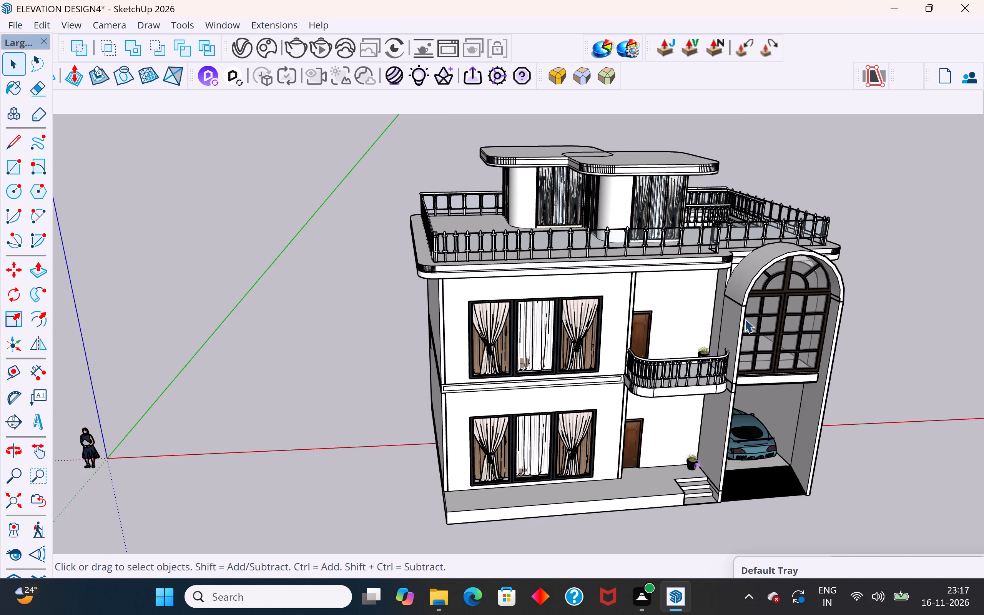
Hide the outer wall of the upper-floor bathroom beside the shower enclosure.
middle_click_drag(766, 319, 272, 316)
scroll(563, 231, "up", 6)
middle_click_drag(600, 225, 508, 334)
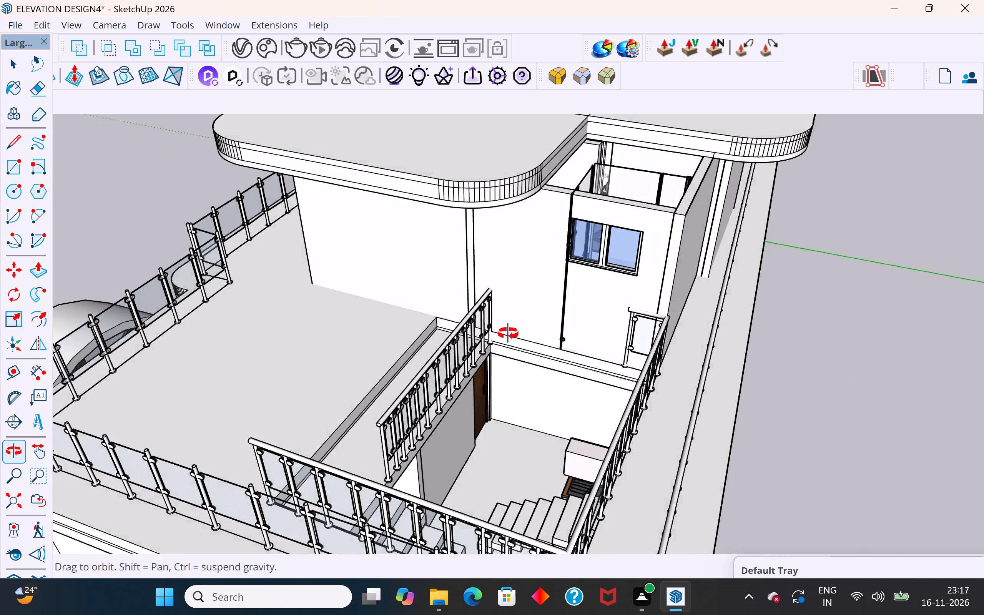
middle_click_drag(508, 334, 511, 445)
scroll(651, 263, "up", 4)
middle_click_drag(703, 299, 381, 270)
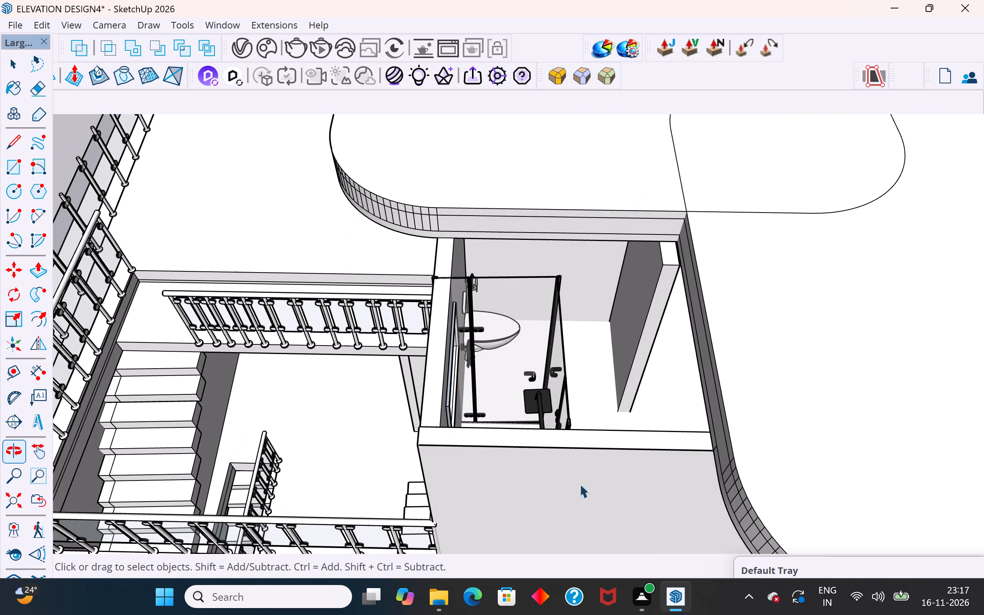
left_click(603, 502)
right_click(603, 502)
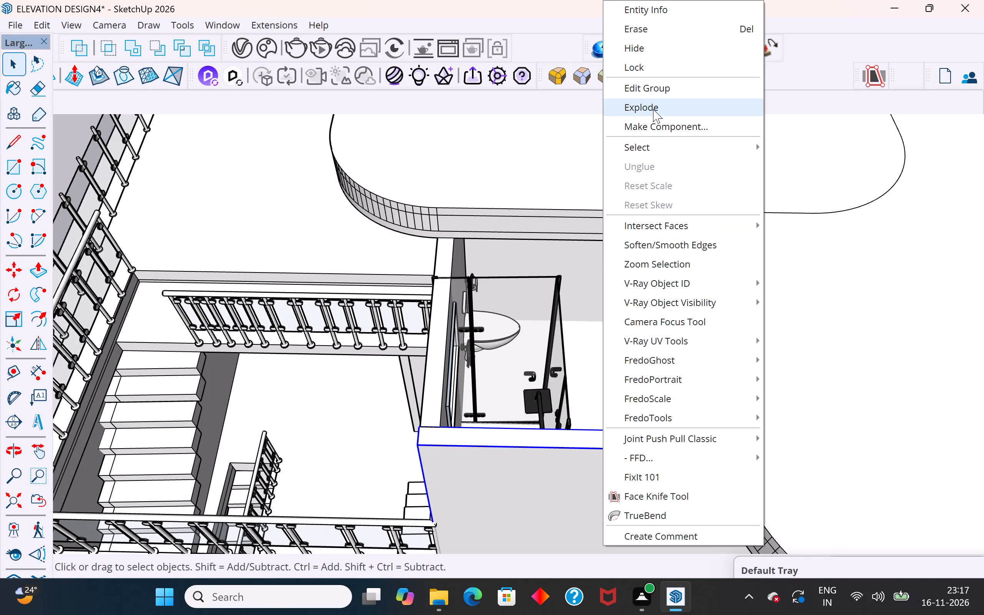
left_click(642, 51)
Examine the leftover handle outlines up close on the shower glass door near the toilet.
scroll(547, 366, "up", 3)
middle_click_drag(561, 373, 475, 261)
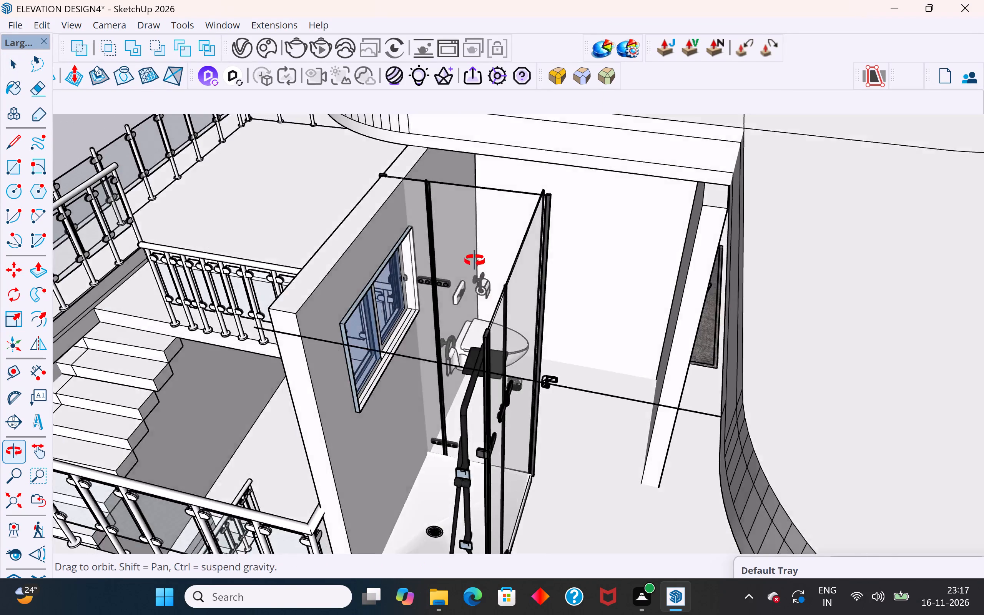
middle_click_drag(475, 261, 475, 225)
scroll(523, 419, "up", 5)
middle_click_drag(640, 278, 583, 284)
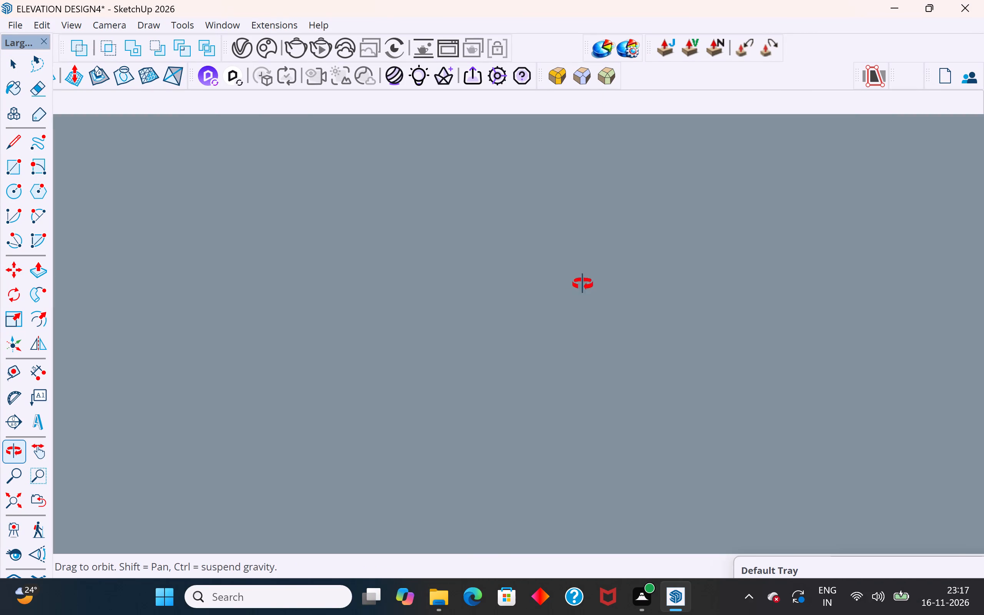
middle_click_drag(583, 284, 656, 277)
scroll(521, 395, "up", 9)
middle_click_drag(644, 313, 451, 330)
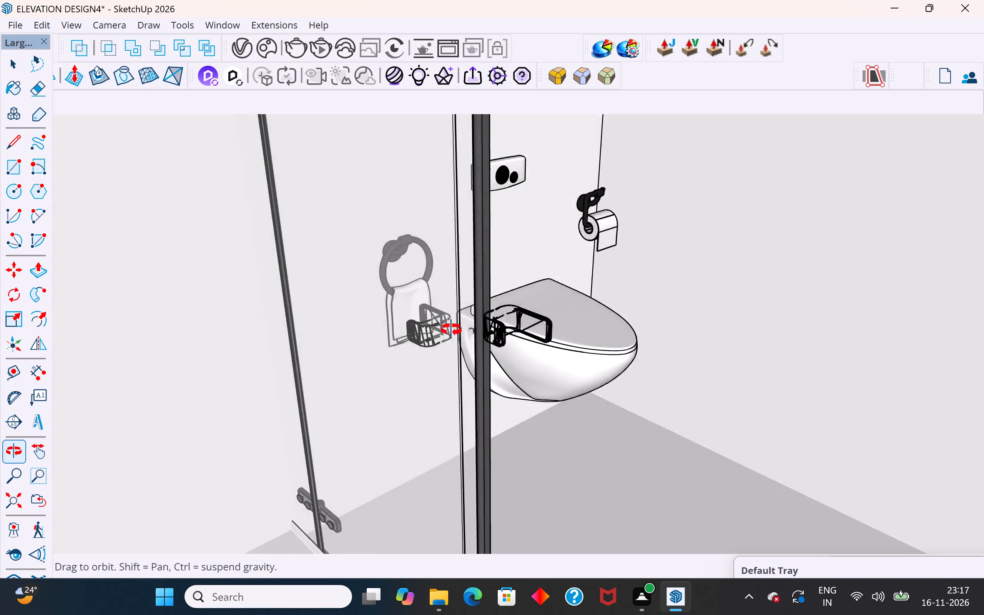
middle_click_drag(451, 330, 256, 562)
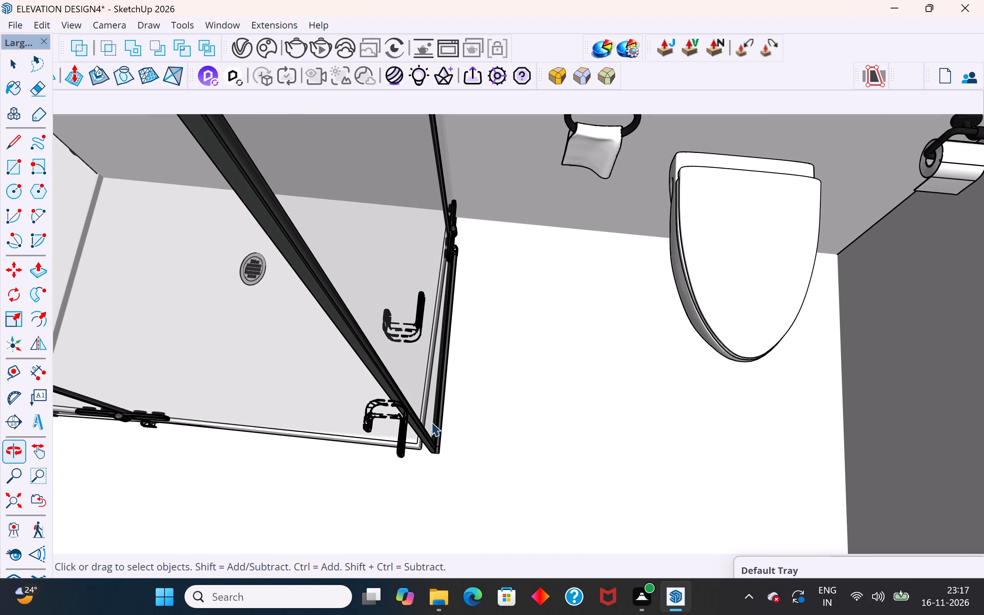
scroll(432, 421, "up", 6)
middle_click_drag(372, 401, 194, 260)
scroll(246, 299, "up", 5)
middle_click_drag(260, 300, 211, 261)
scroll(216, 263, "up", 3)
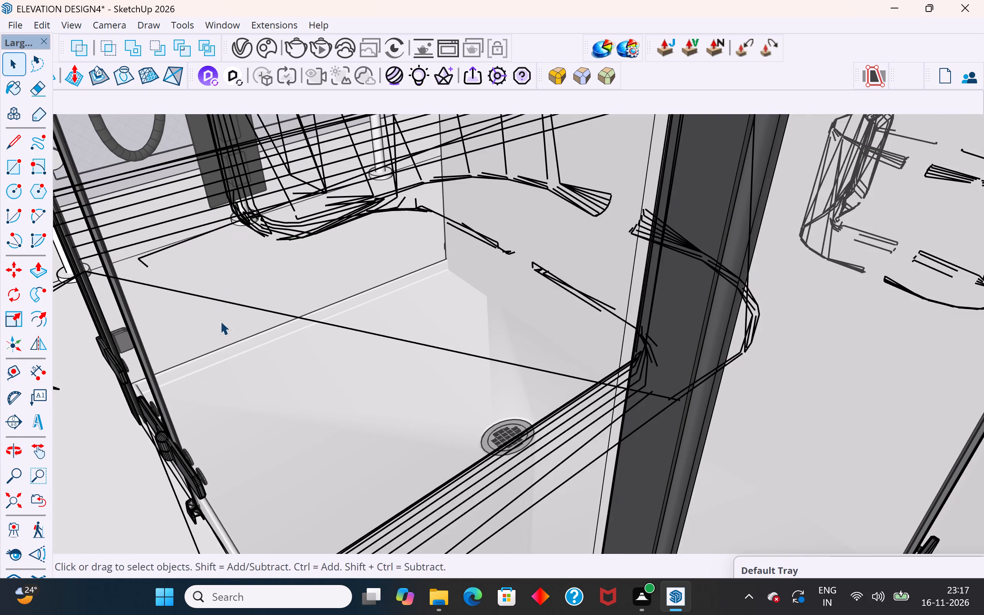
scroll(223, 351, "down", 6)
left_click(231, 376)
middle_click_drag(253, 374, 285, 351)
left_click(294, 354)
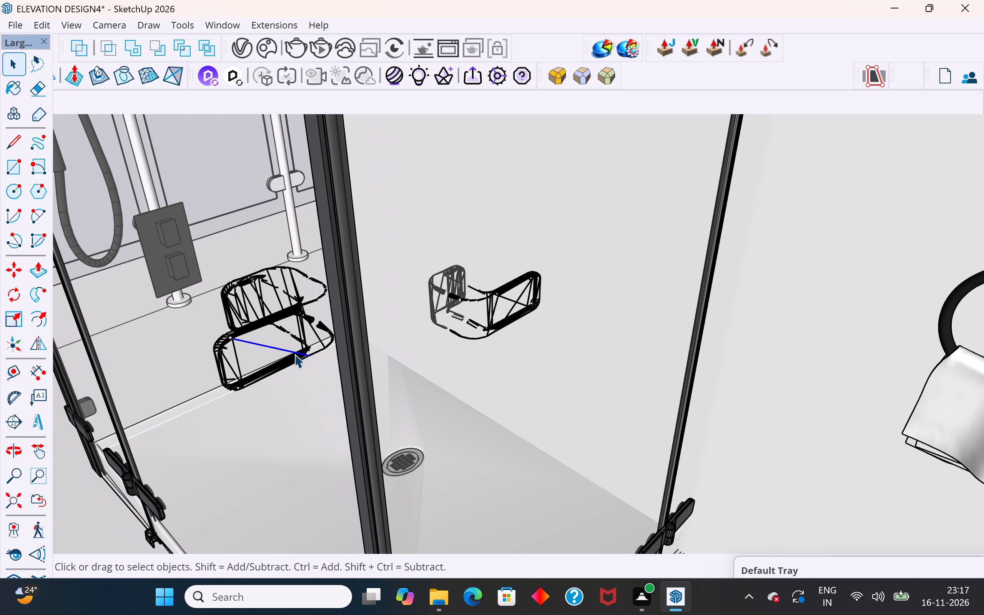
Undo the wall hiding and the earlier handle edits until the shower door's handle is a solid shape again.
key("ctrl+z")
key("ctrl+z")
key("ctrl+z")
key("ctrl+z")
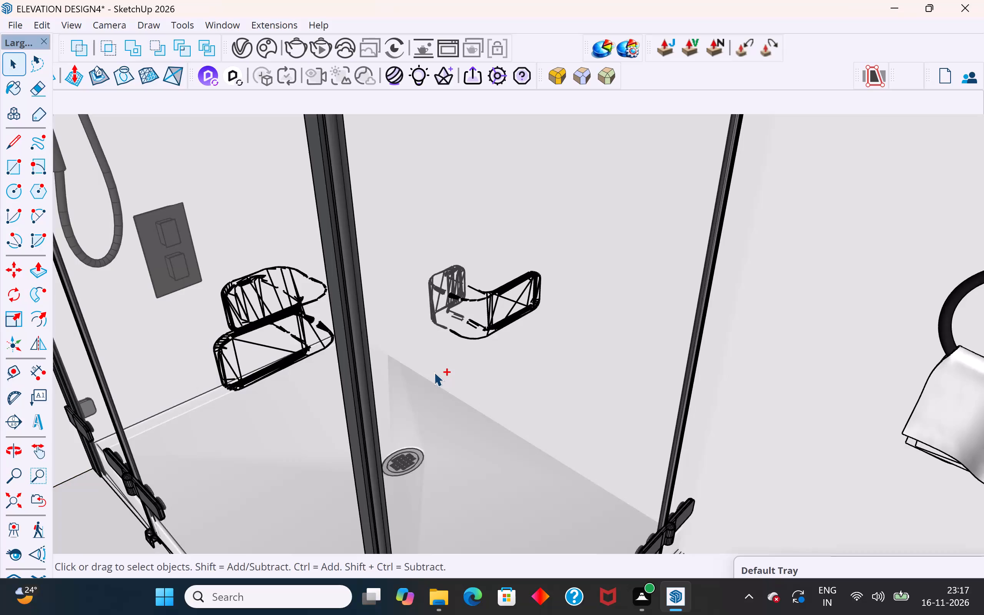
key("ctrl+z")
key("ctrl+z")
key("ctrl+z")
key("ctrl+z")
key("ctrl+z")
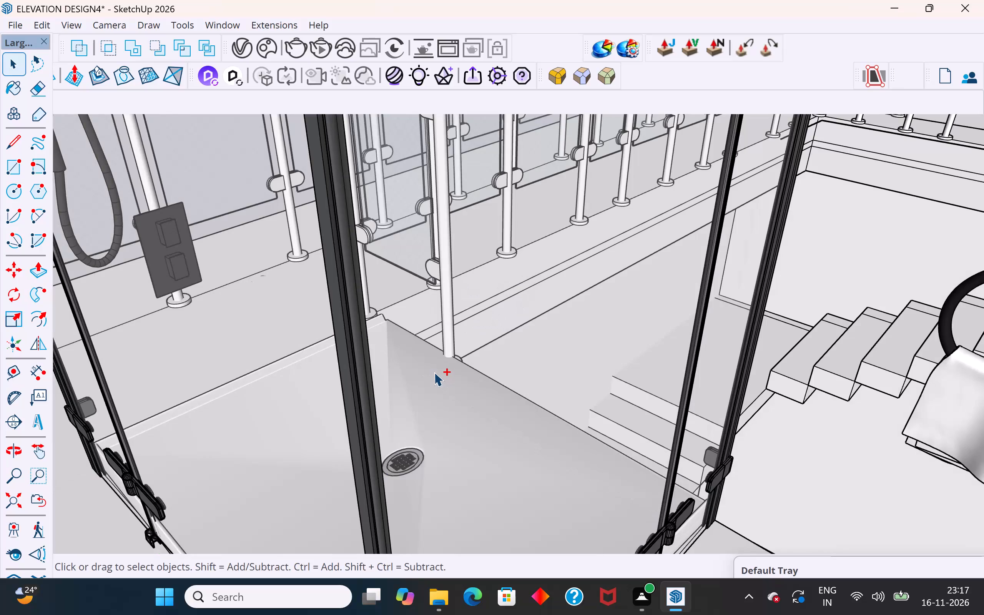
key("ctrl+z")
key("ctrl+z")
key("ctrl+z")
key("ctrl+z")
key("ctrl+z")
key("ctrl+z")
key("ctrl+z")
key("ctrl+z")
key("ctrl+z")
key("ctrl+z")
key("ctrl+z")
key("ctrl+z")
key("ctrl+z")
key("ctrl+z")
key("ctrl+z")
key("ctrl+z")
key("ctrl+z")
key("ctrl+z")
key("ctrl+z")
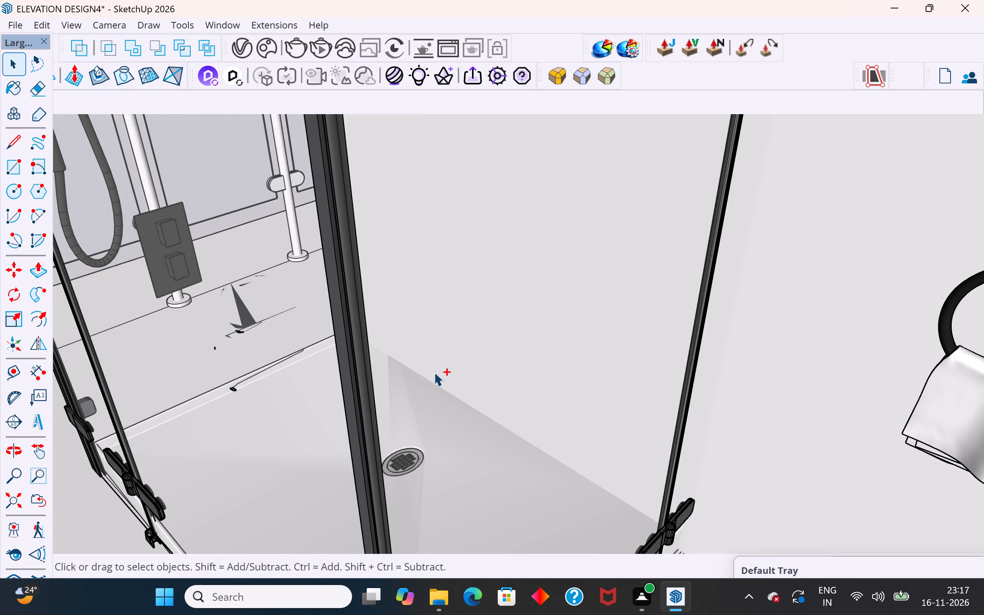
key("ctrl+z")
key("ctrl+z")
key("ctrl+z")
key("ctrl+z")
key("ctrl+z")
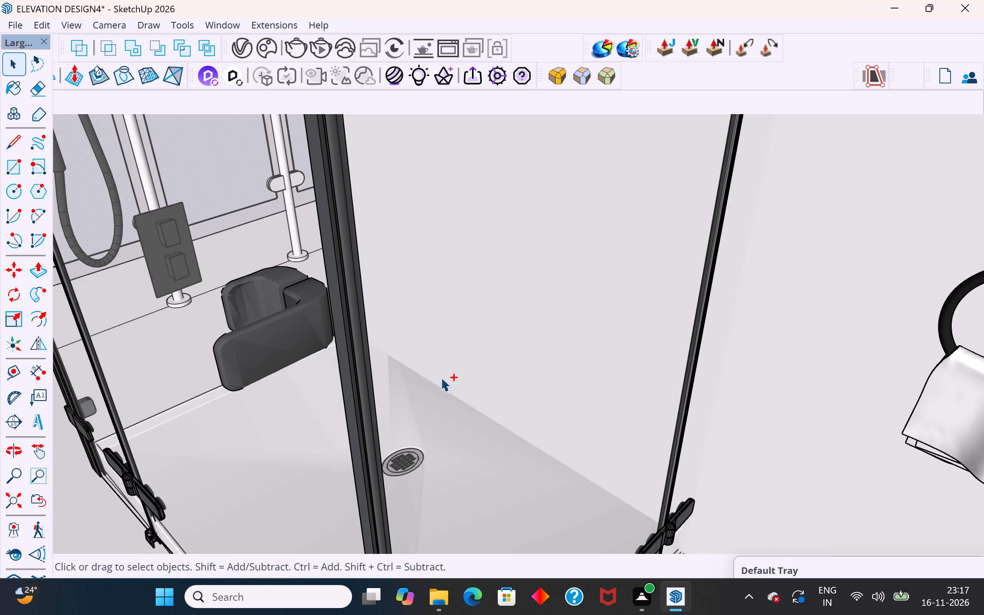
Unhide all hidden geometry in the model.
scroll(547, 400, "down", 16)
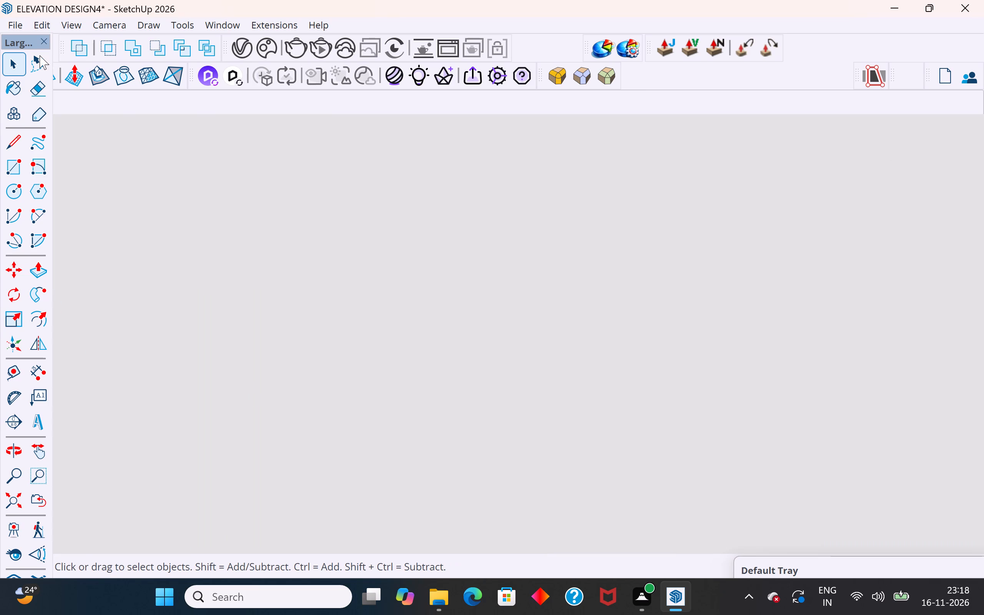
left_click(29, 22)
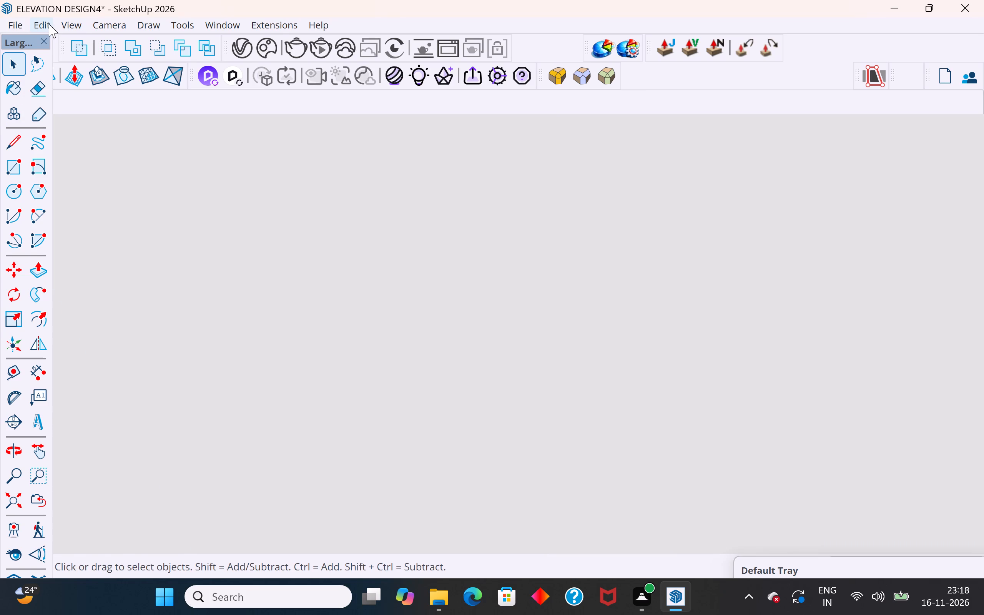
left_click(49, 24)
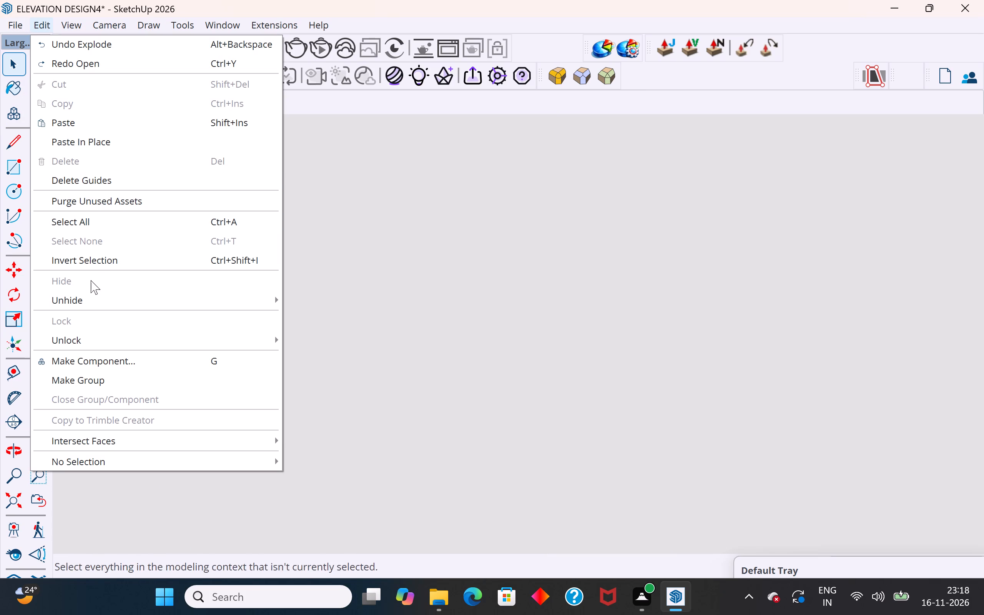
left_click(91, 296)
left_click(326, 339)
Hide the shower enclosure's glass door group, including its frame and handle, near the toilet in the upper-floor bathroom.
scroll(326, 340, "down", 5)
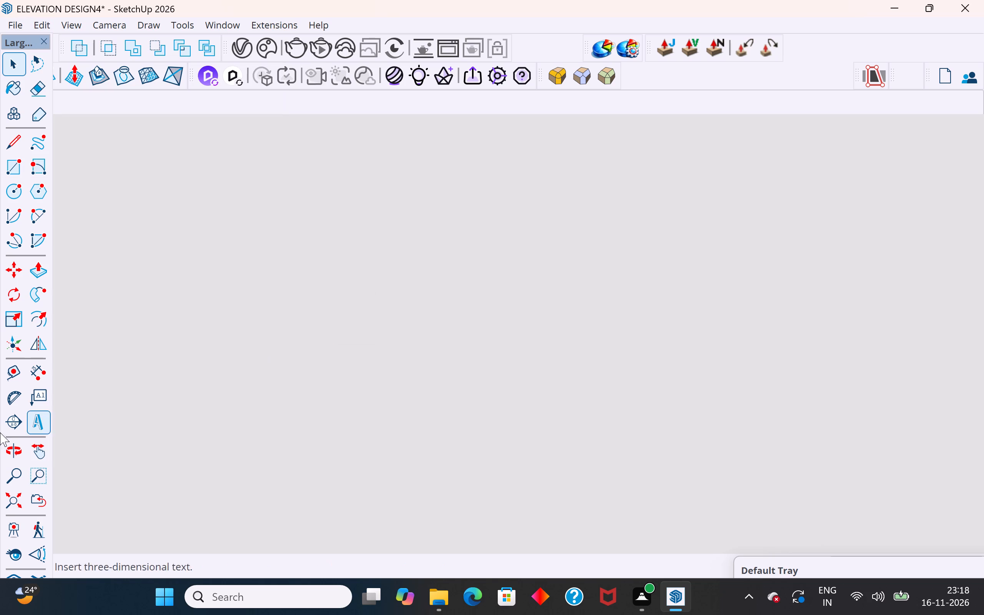
left_click(22, 497)
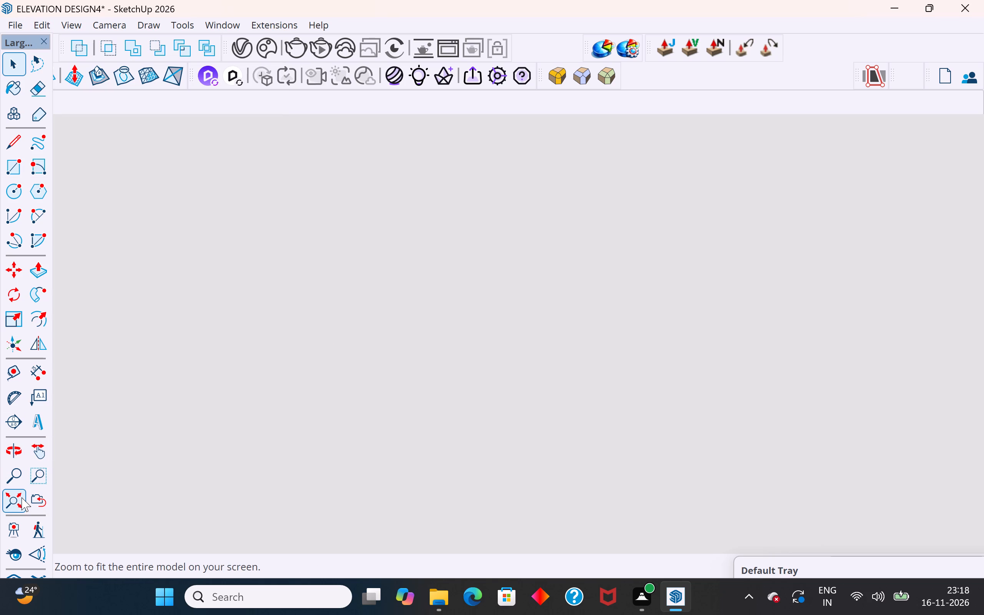
left_click_drag(629, 438, 634, 439)
scroll(630, 422, "down", 4)
middle_click_drag(753, 457, 520, 382)
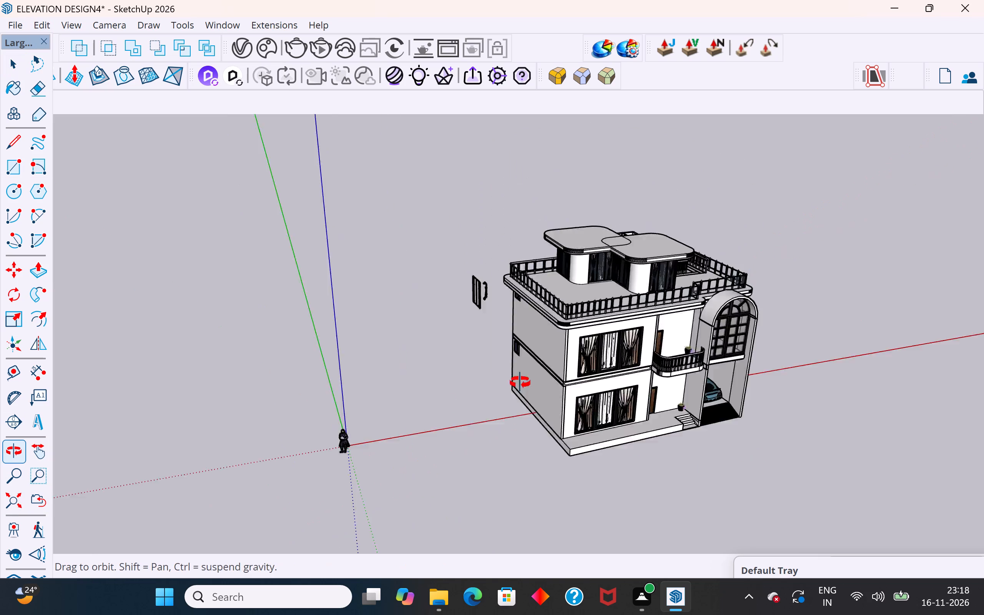
middle_click_drag(520, 382, 82, 342)
scroll(347, 303, "up", 7)
middle_click_drag(477, 254, 116, 439)
scroll(399, 320, "up", 7)
middle_click_drag(518, 212, 547, 293)
scroll(572, 205, "up", 7)
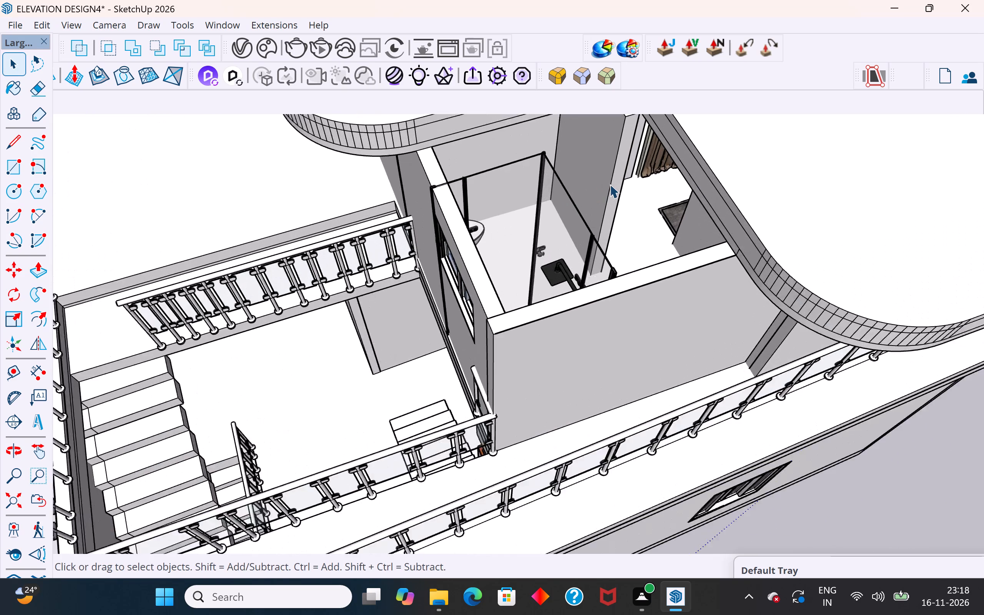
middle_click_drag(676, 179, 455, 228)
scroll(676, 179, "up", 1)
scroll(558, 295, "up", 4)
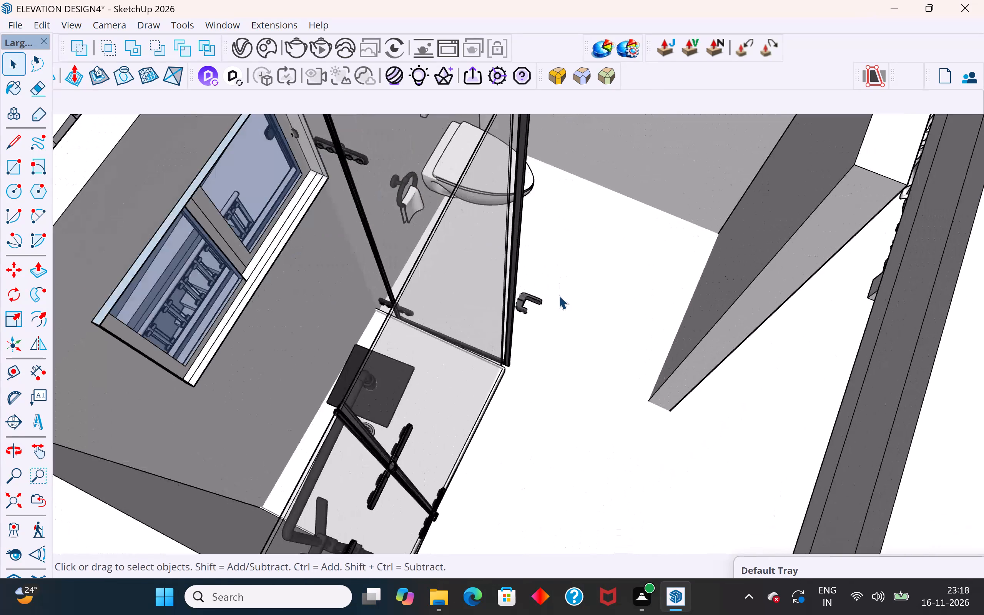
middle_click_drag(576, 294, 563, 304)
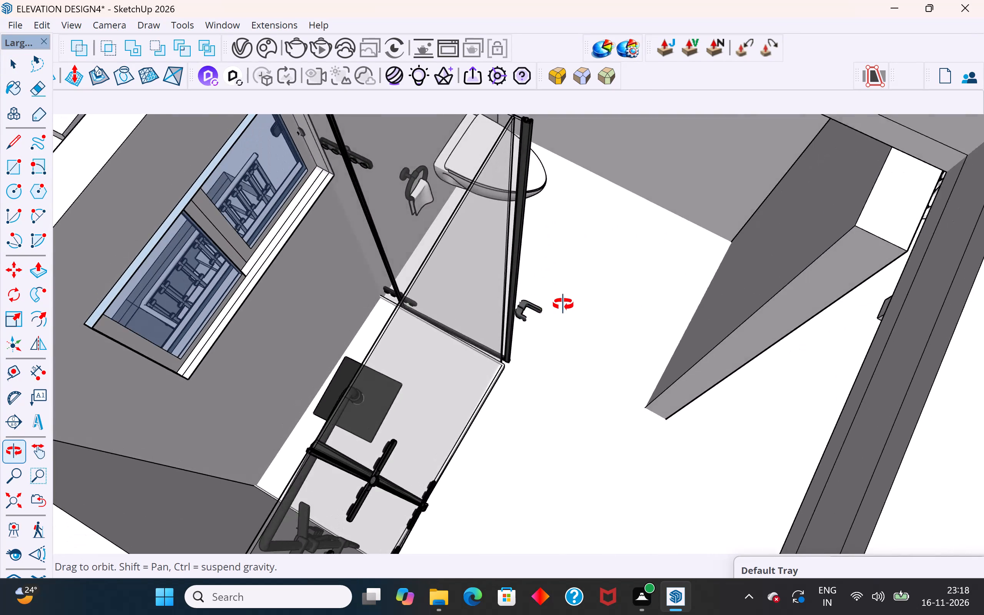
middle_click_drag(563, 304, 599, 256)
scroll(509, 316, "up", 2)
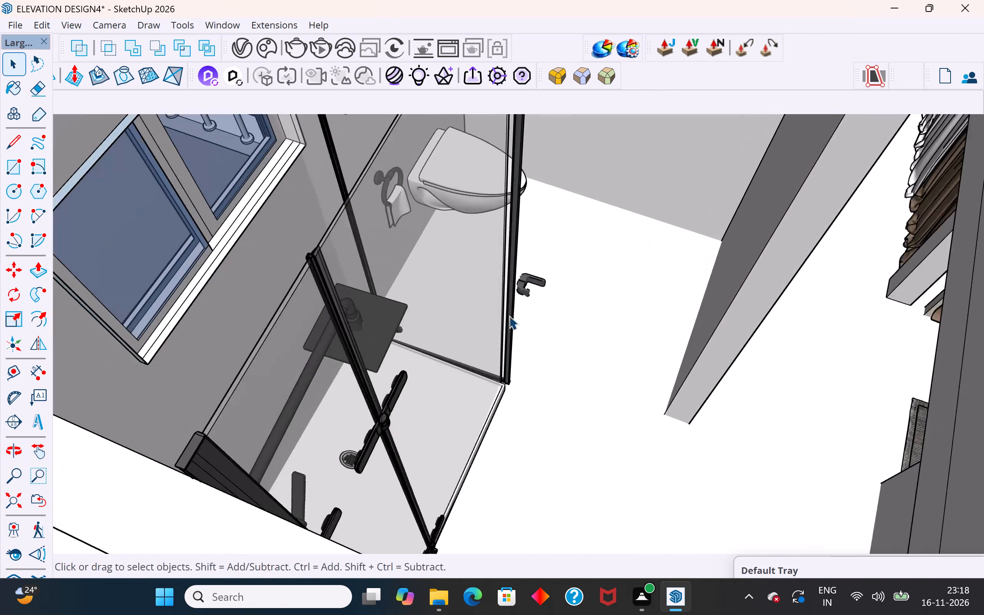
scroll(509, 316, "up", 9)
left_click(484, 321)
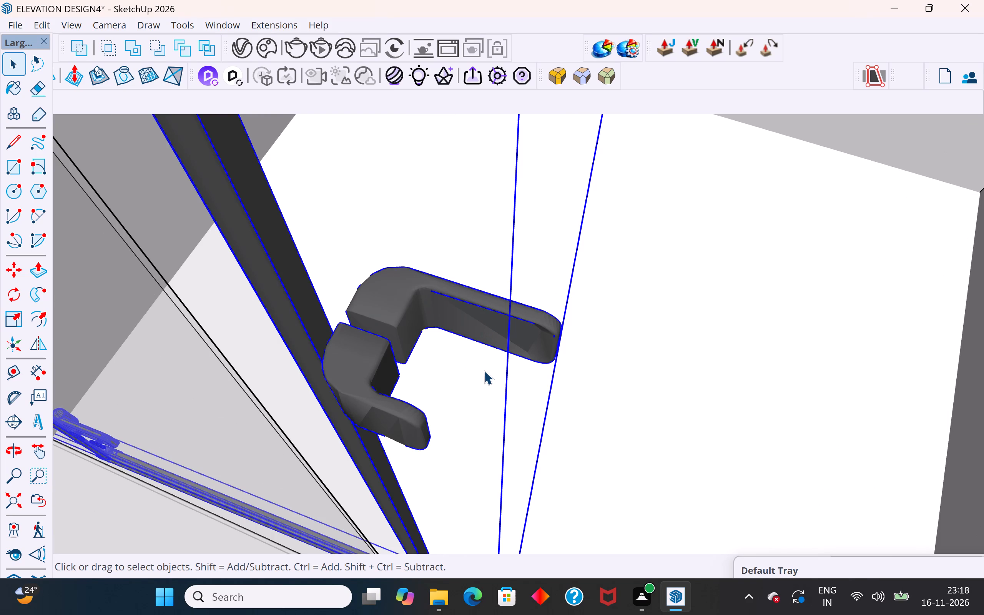
middle_click_drag(381, 342, 369, 218)
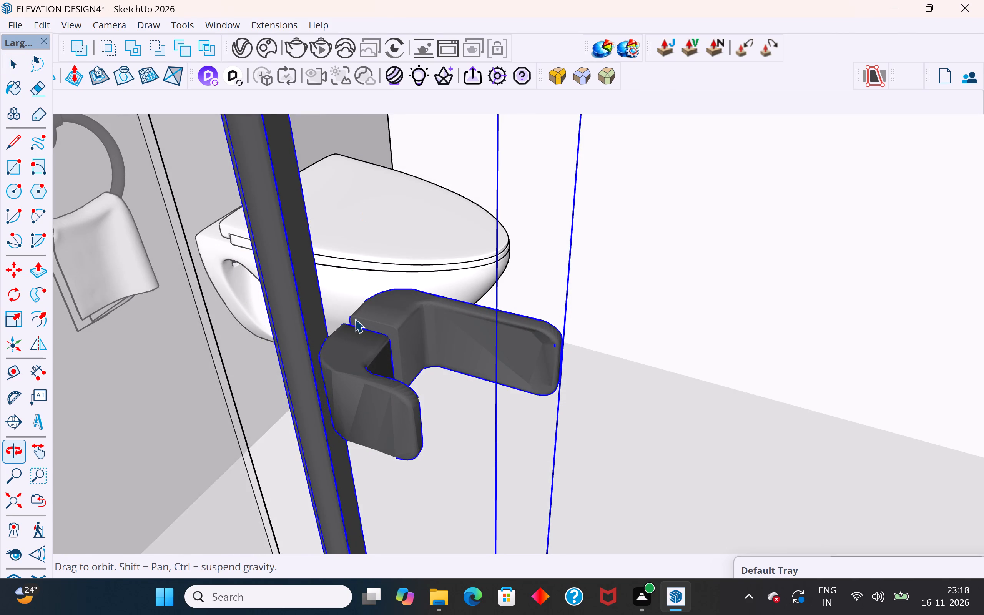
right_click(373, 382)
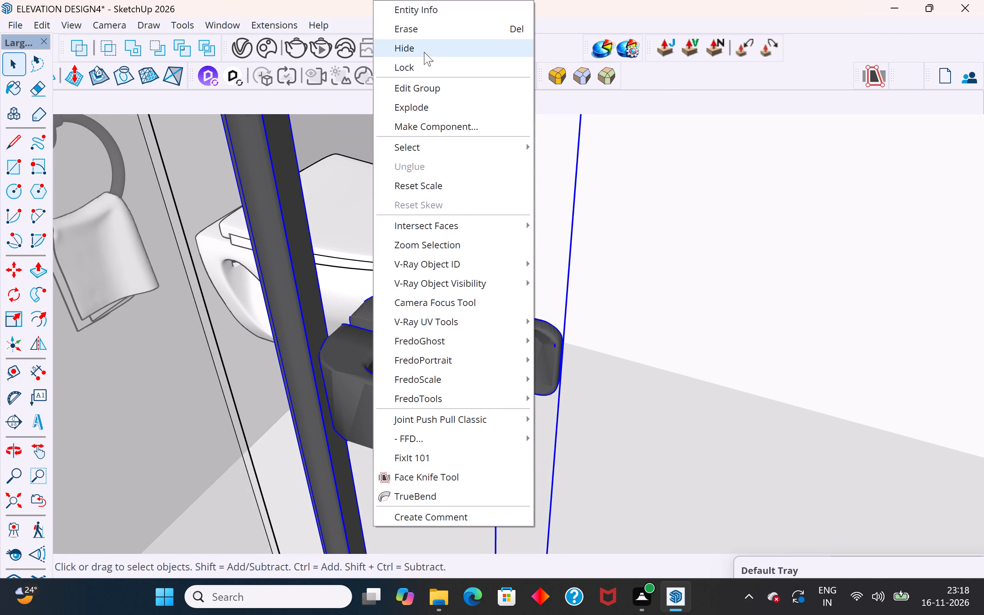
left_click(424, 52)
Move the remaining shower glass panel with its black fittings outward, away from the long edge of the shower tray.
scroll(356, 402, "down", 6)
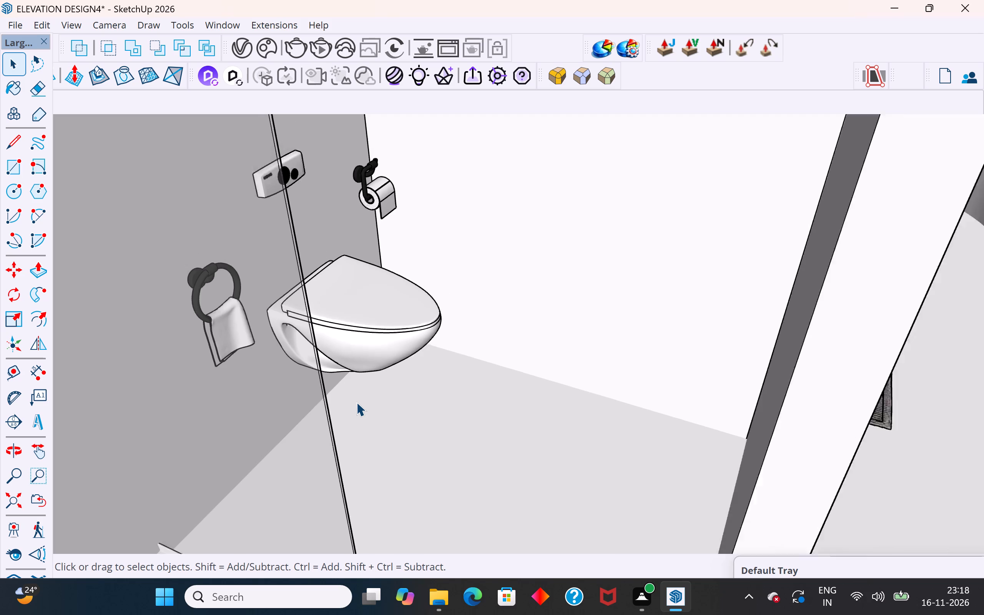
scroll(356, 402, "down", 8)
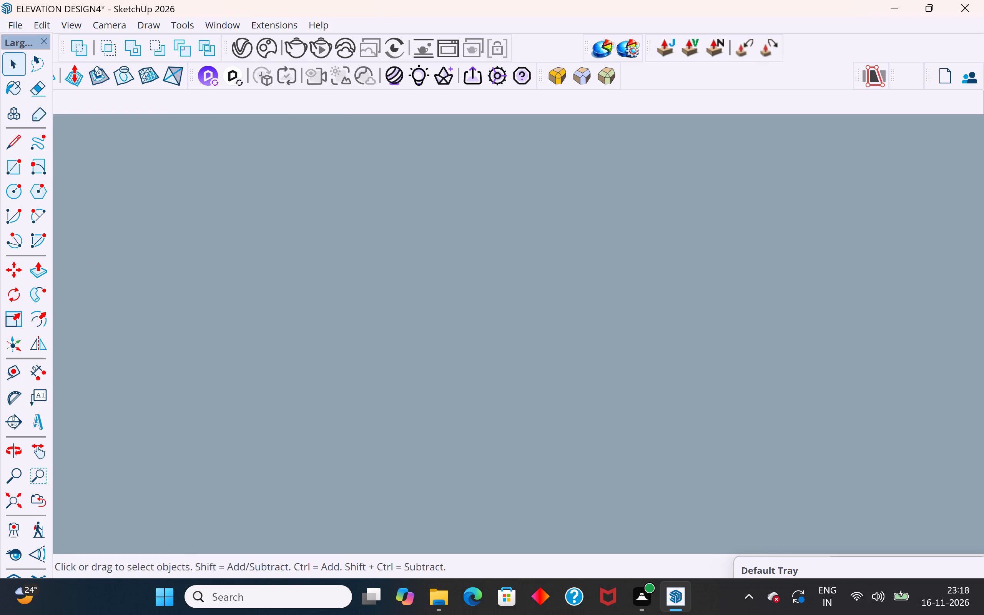
left_click(20, 497)
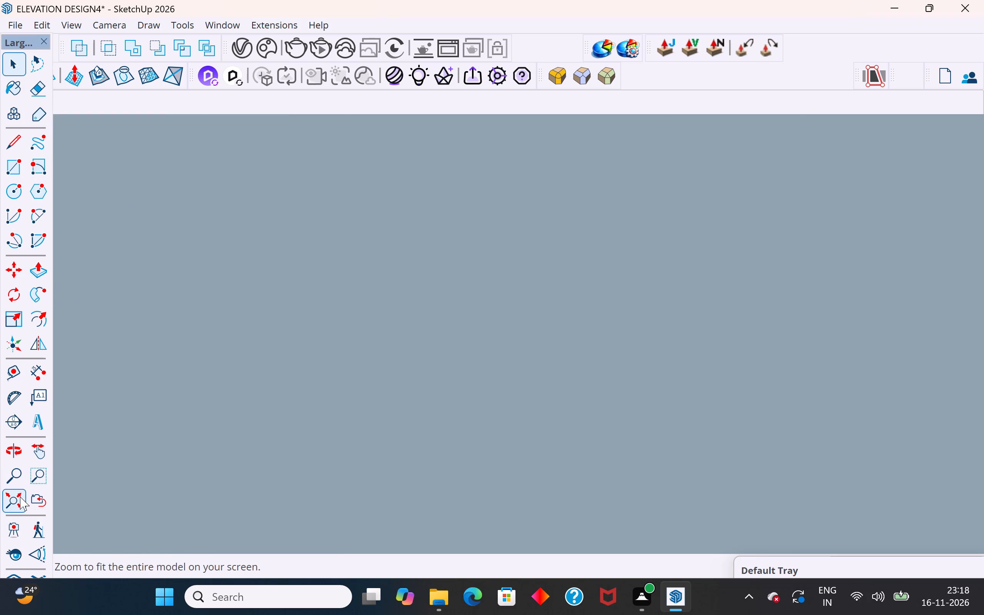
scroll(426, 108, "up", 17)
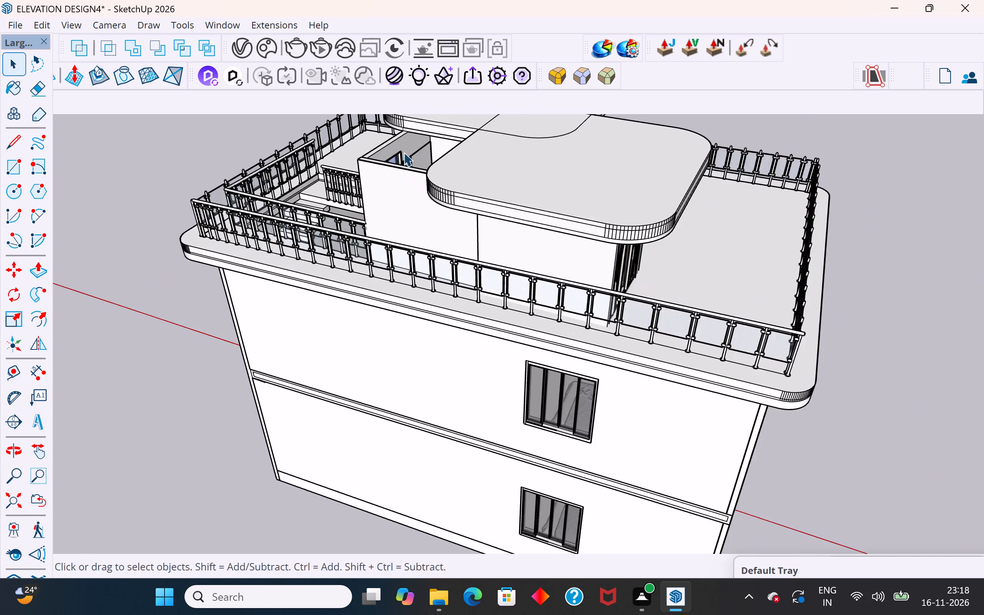
scroll(404, 152, "up", 7)
middle_click_drag(476, 164, 573, 278)
scroll(524, 346, "up", 4)
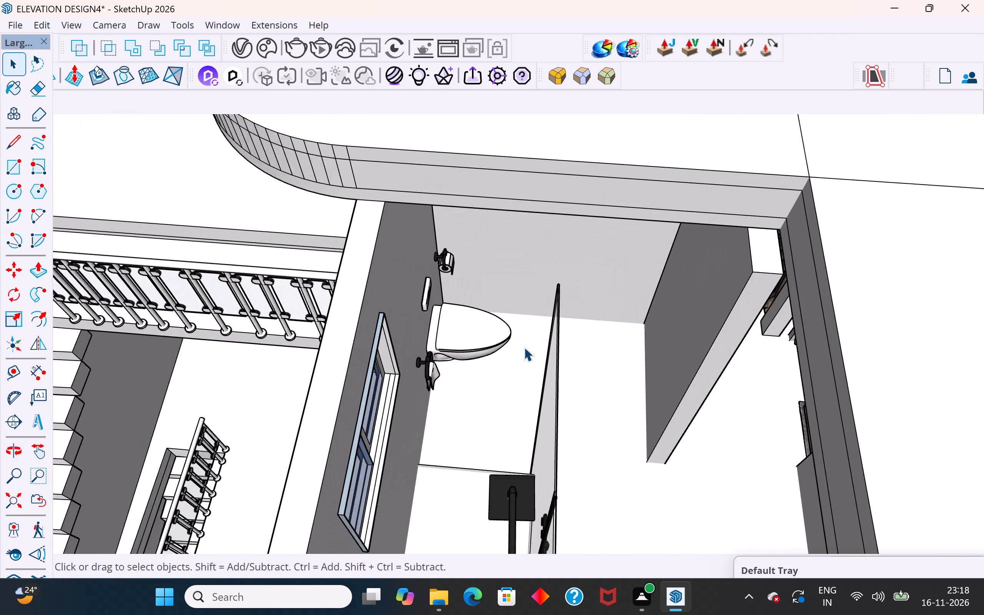
scroll(514, 363, "up", 1)
middle_click_drag(504, 365, 529, 303)
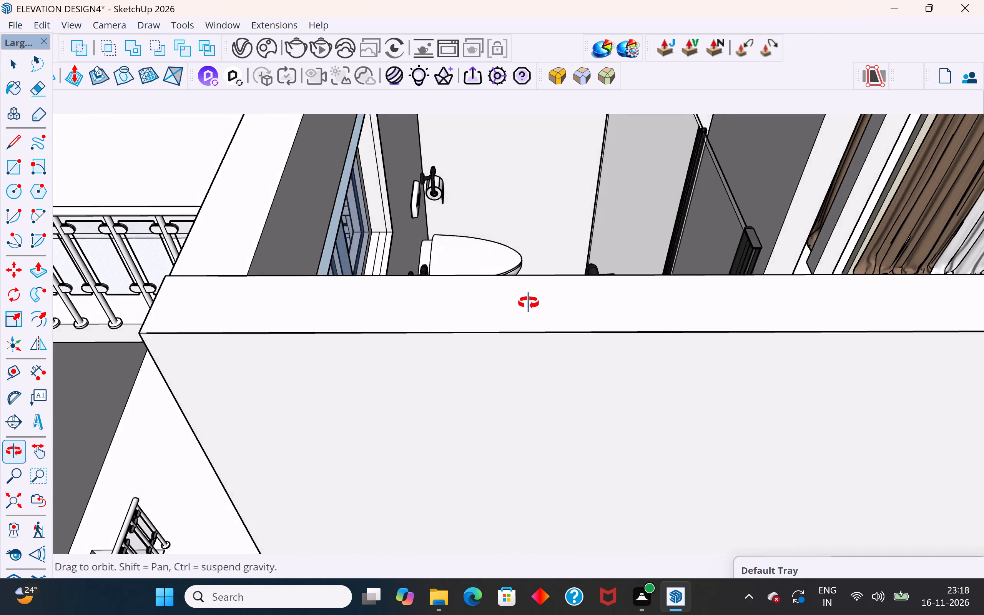
middle_click_drag(529, 303, 543, 355)
scroll(553, 319, "down", 3)
middle_click_drag(582, 424, 645, 494)
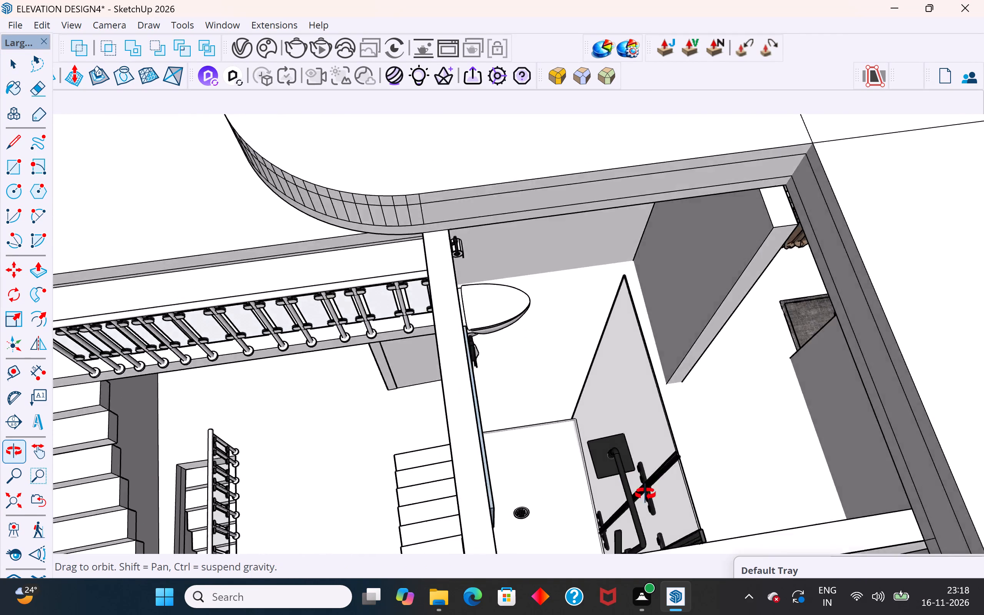
middle_click_drag(645, 494, 705, 487)
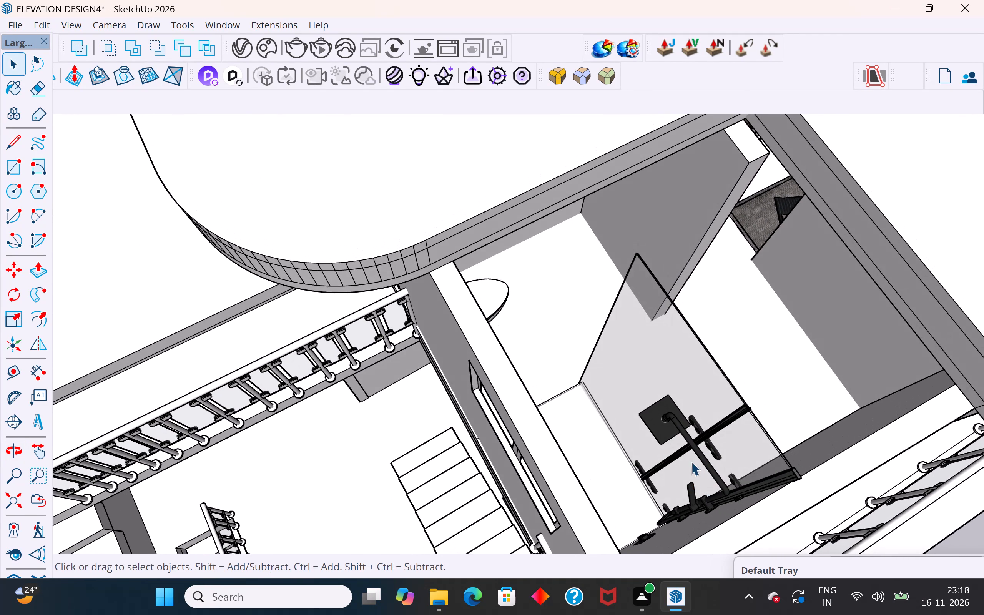
scroll(684, 451, "up", 6)
middle_click_drag(693, 384, 693, 376)
scroll(693, 376, "up", 6)
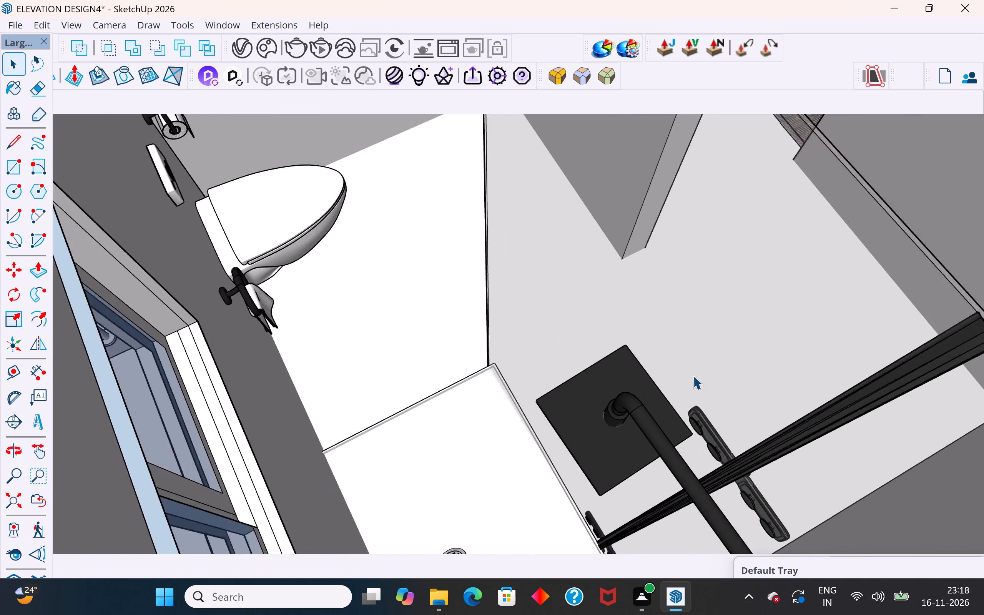
scroll(693, 376, "up", 3)
middle_click_drag(689, 378, 520, 303)
scroll(520, 303, "up", 1)
scroll(520, 303, "down", 5)
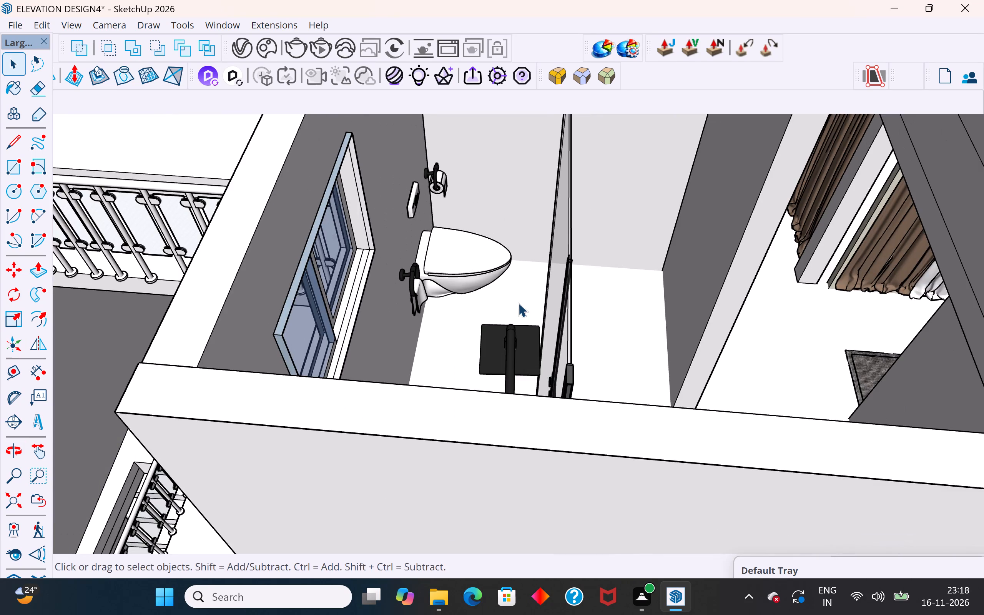
middle_click_drag(529, 344, 550, 426)
scroll(550, 421, "up", 1)
scroll(529, 393, "down", 5)
middle_click_drag(526, 419, 491, 485)
scroll(496, 484, "up", 4)
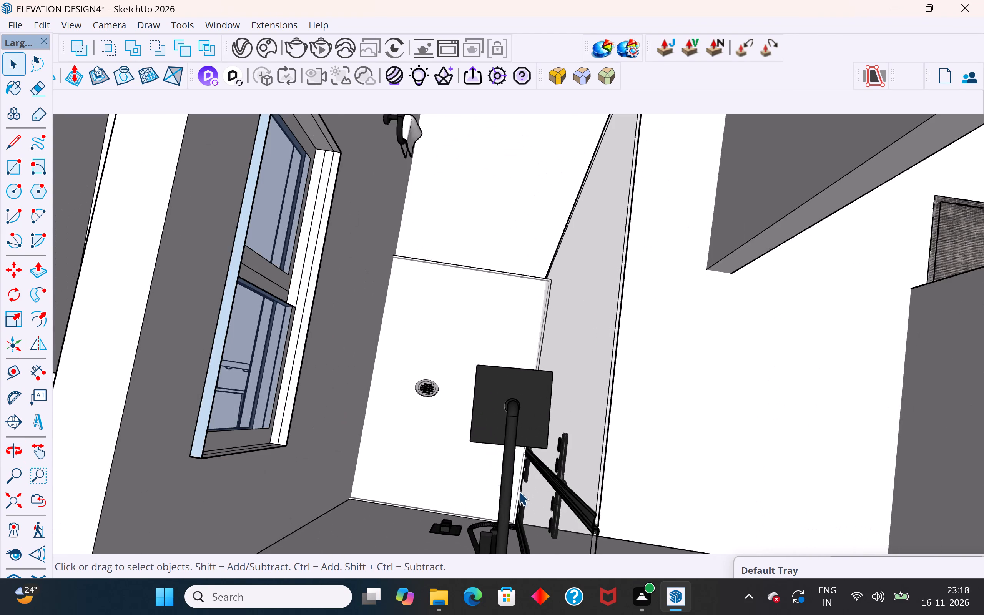
scroll(519, 492, "up", 16)
scroll(537, 417, "down", 4)
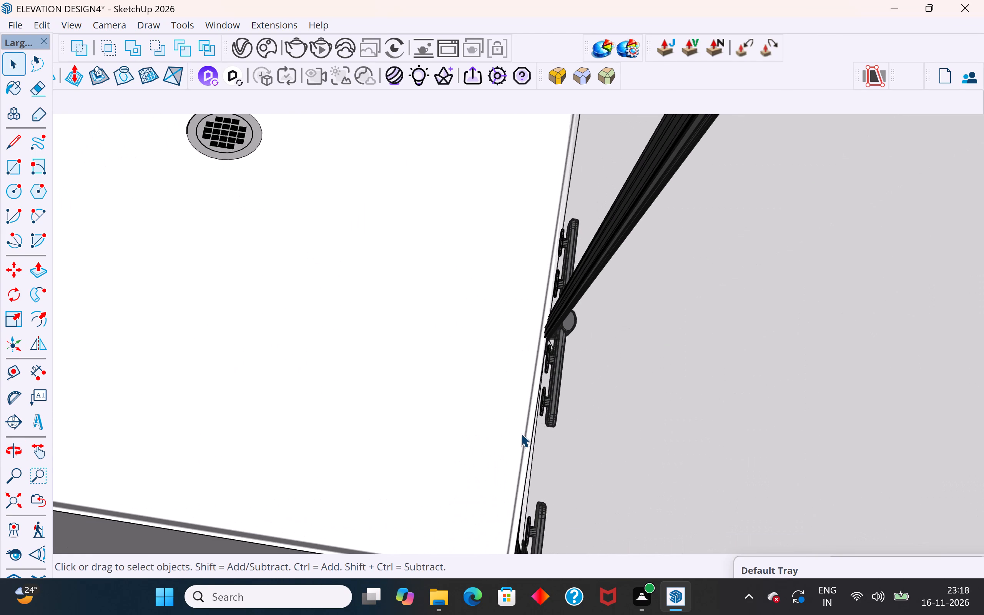
scroll(496, 437, "down", 2)
middle_click_drag(496, 437, 495, 498)
scroll(503, 531, "up", 2)
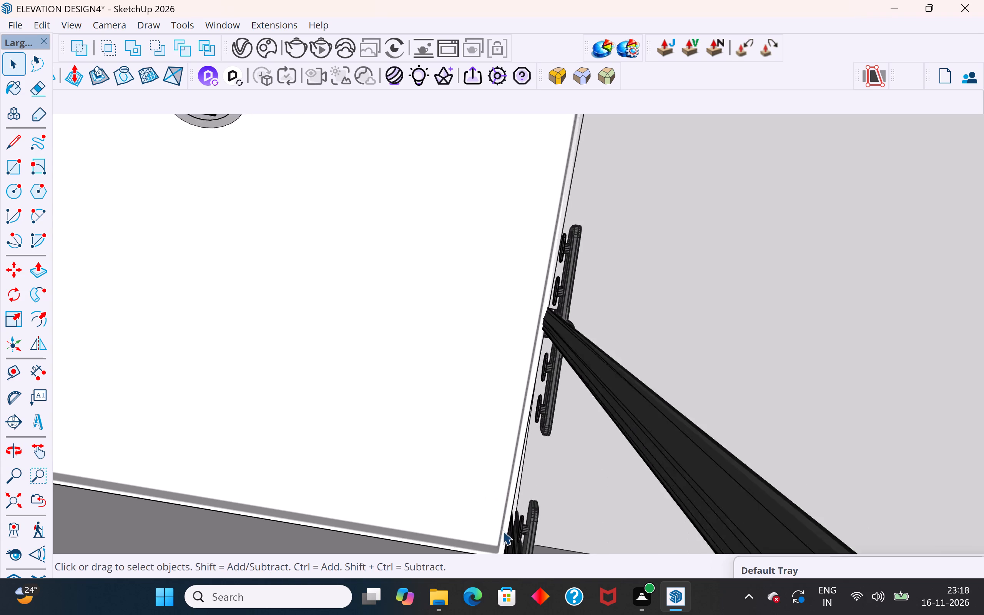
scroll(503, 531, "up", 1)
left_click(513, 532)
scroll(557, 296, "down", 3)
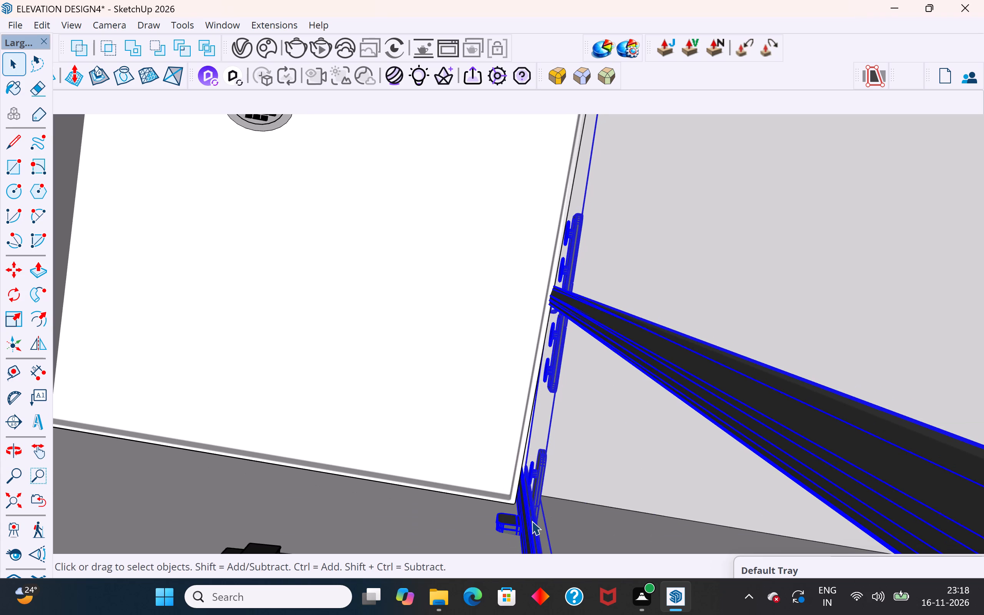
key("m")
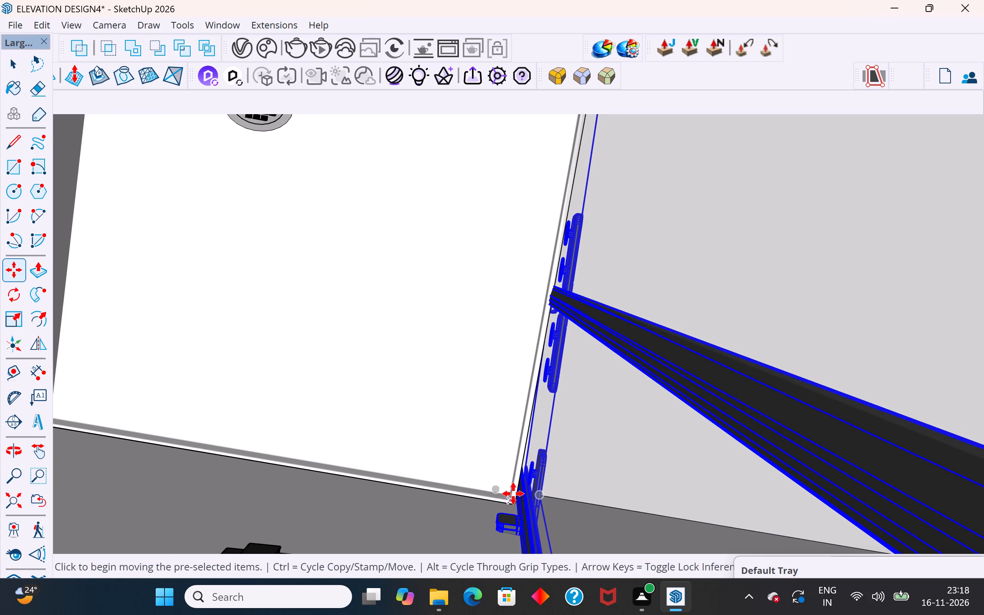
left_click(514, 493)
left_click(542, 505)
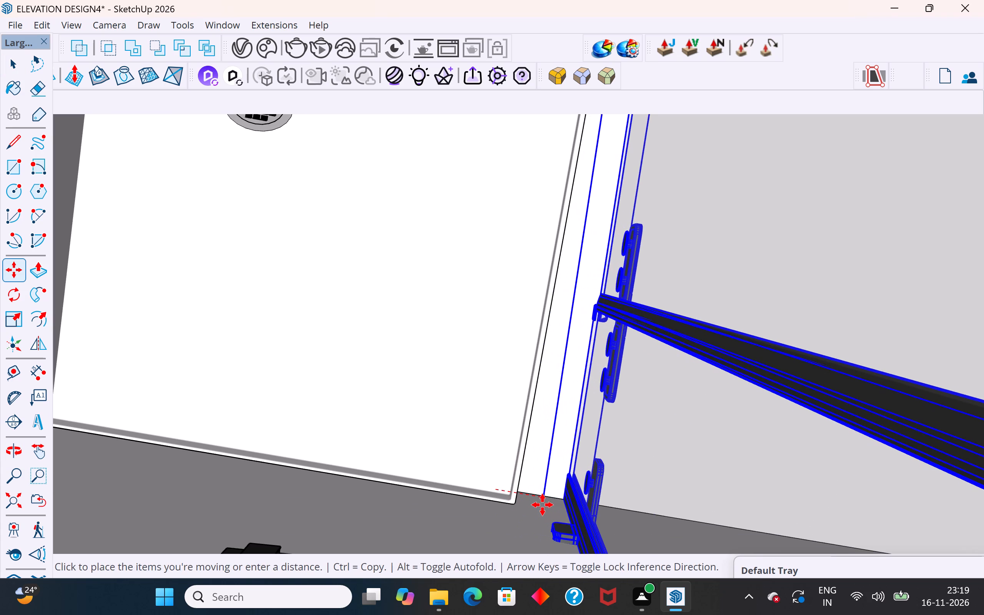
left_click(12, 73)
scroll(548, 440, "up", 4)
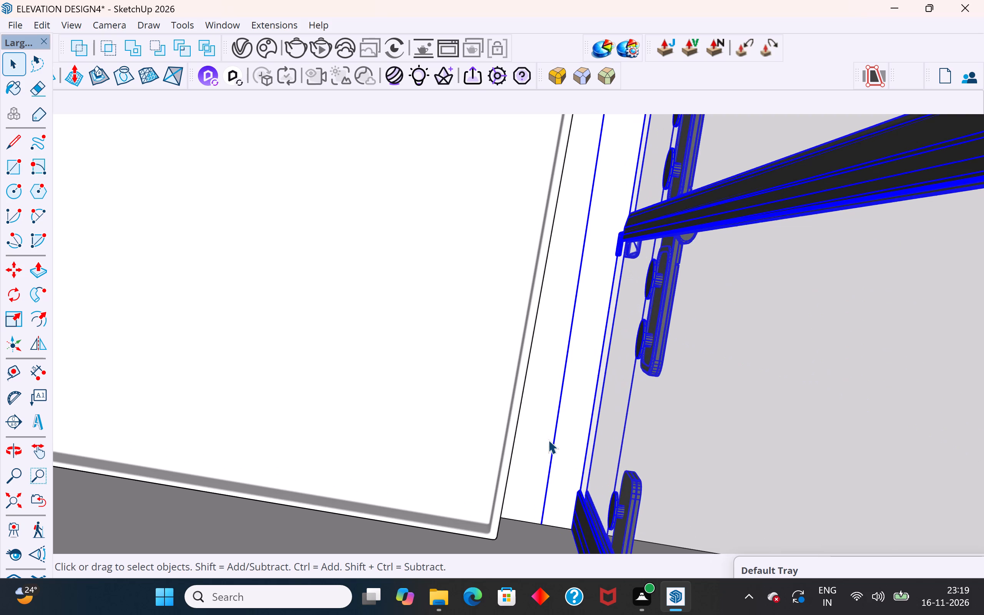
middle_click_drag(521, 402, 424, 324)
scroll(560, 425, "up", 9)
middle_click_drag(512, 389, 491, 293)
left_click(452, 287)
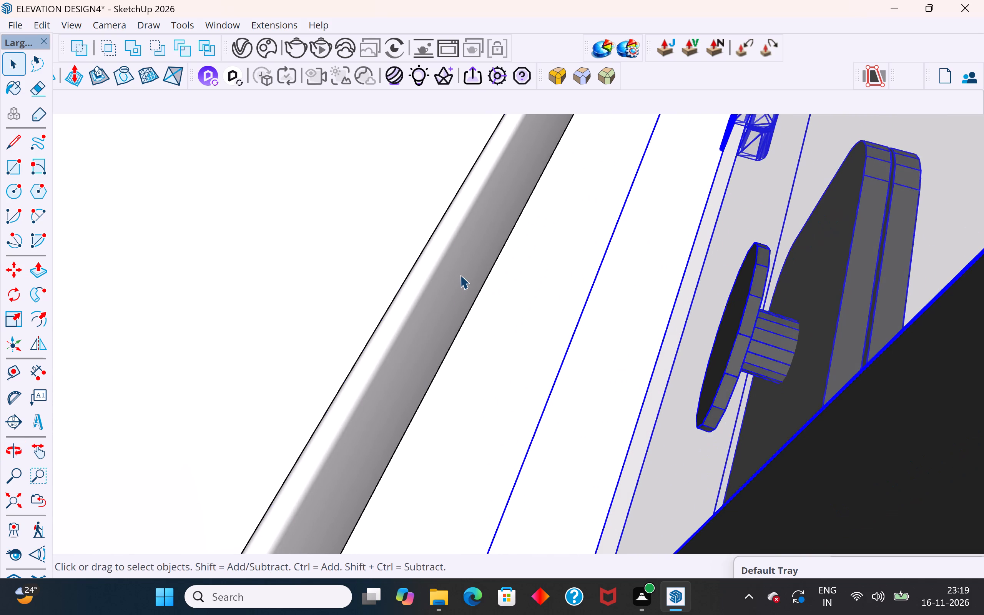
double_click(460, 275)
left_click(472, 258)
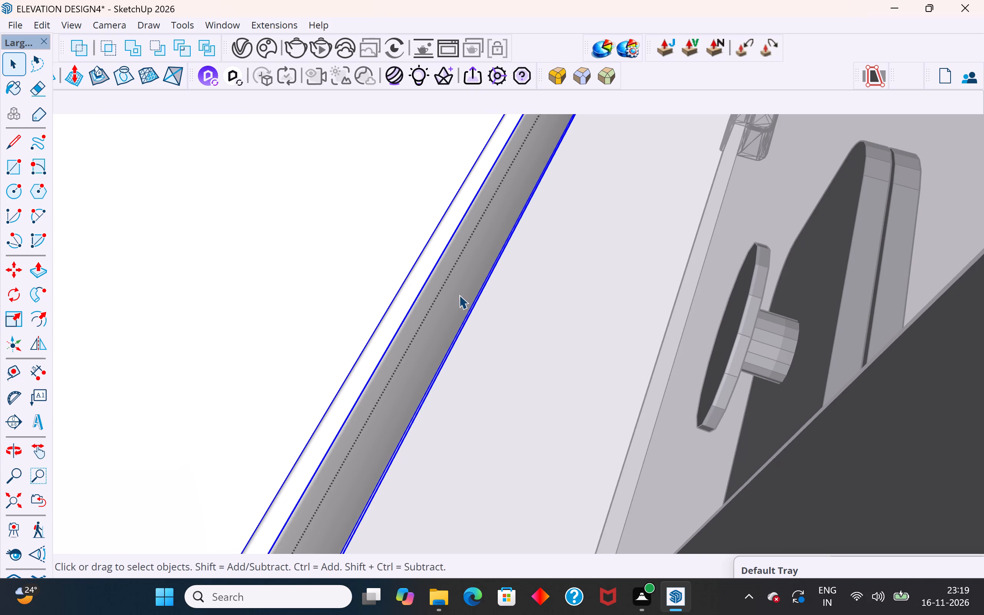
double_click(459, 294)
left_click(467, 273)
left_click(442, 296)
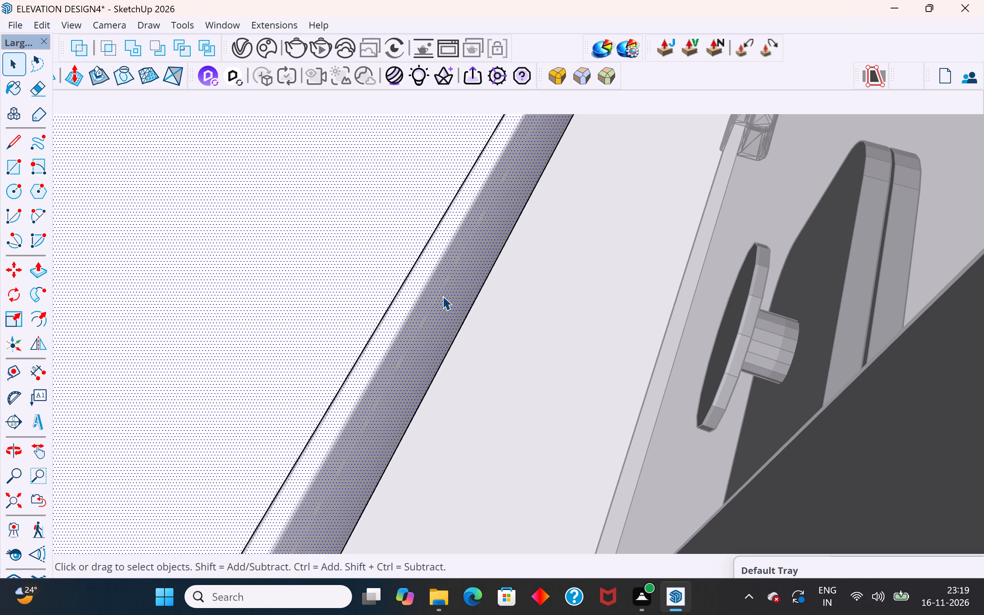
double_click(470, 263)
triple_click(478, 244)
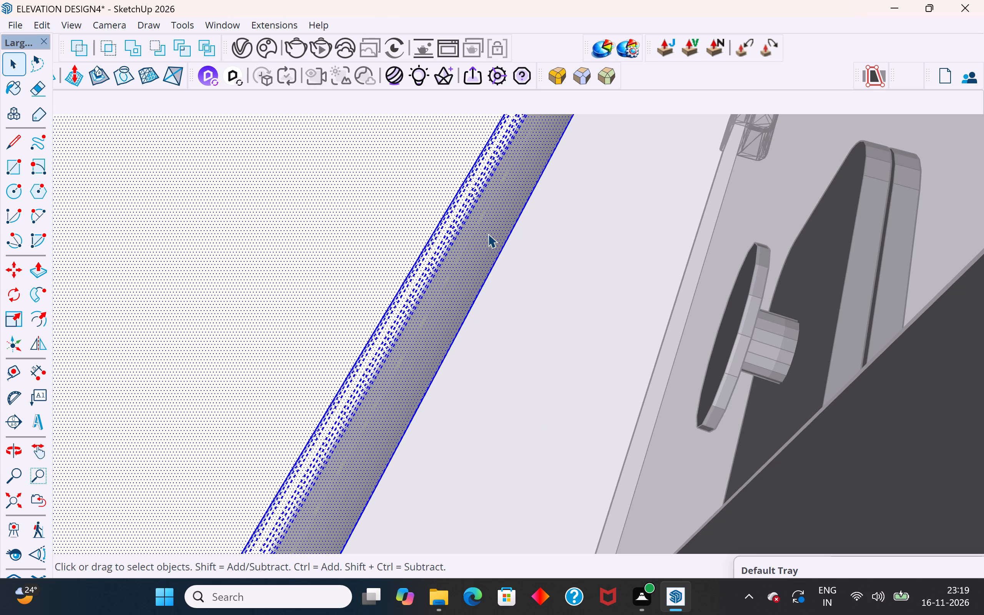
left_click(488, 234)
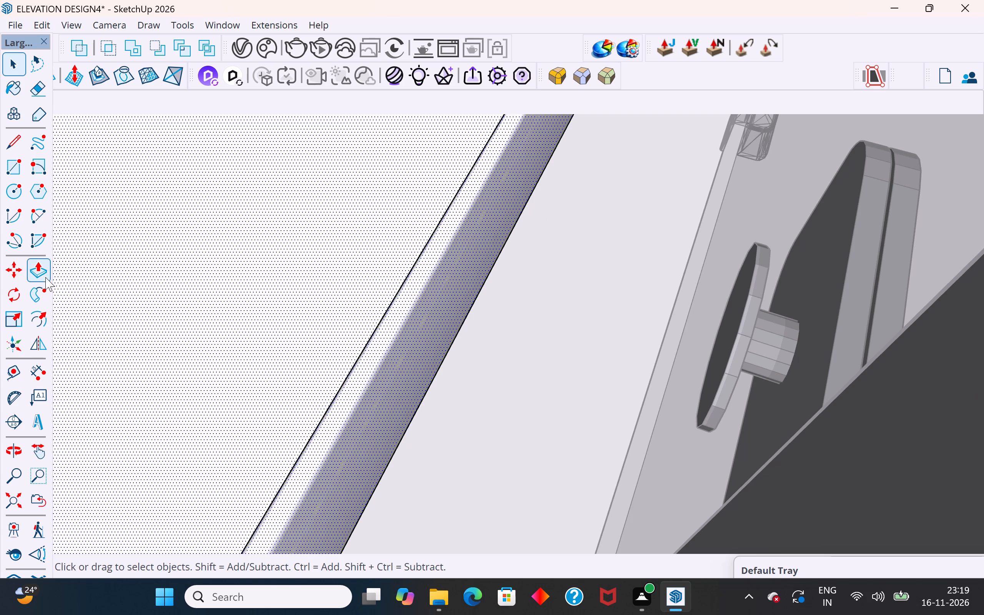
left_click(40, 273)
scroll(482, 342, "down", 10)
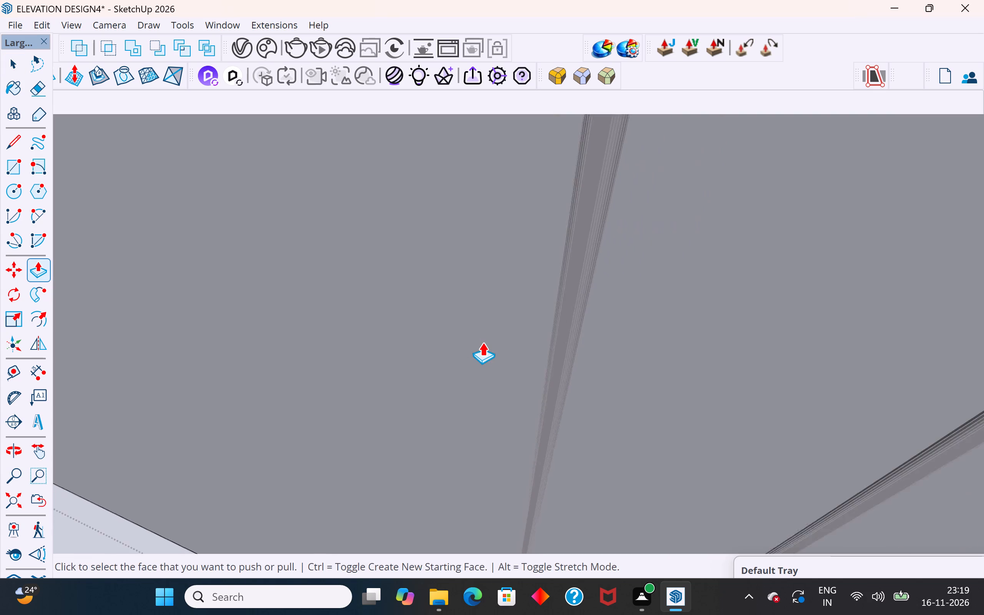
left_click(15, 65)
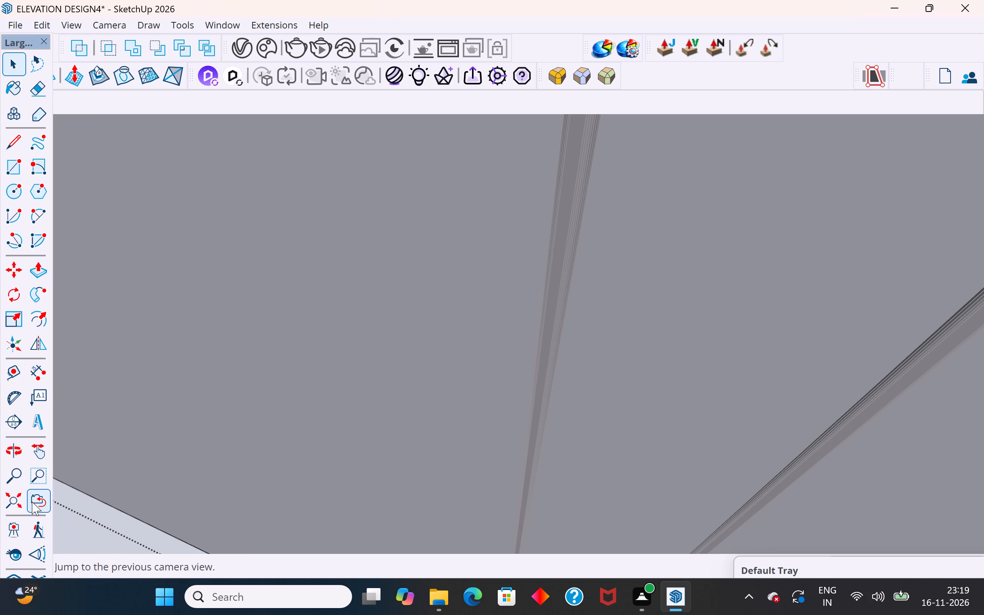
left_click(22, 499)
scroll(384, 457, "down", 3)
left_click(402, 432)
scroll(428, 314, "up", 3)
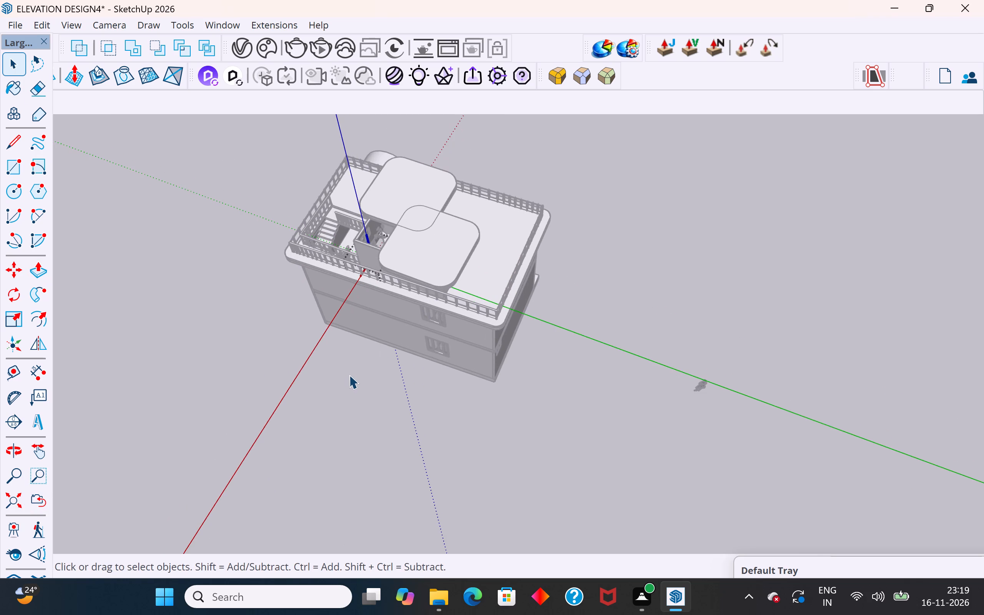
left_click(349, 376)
Move the shower tray by its outer corner beside the glass panel onto the panel's bottom corner endpoint.
scroll(392, 255, "up", 4)
middle_click_drag(297, 462, 383, 375)
scroll(359, 232, "up", 9)
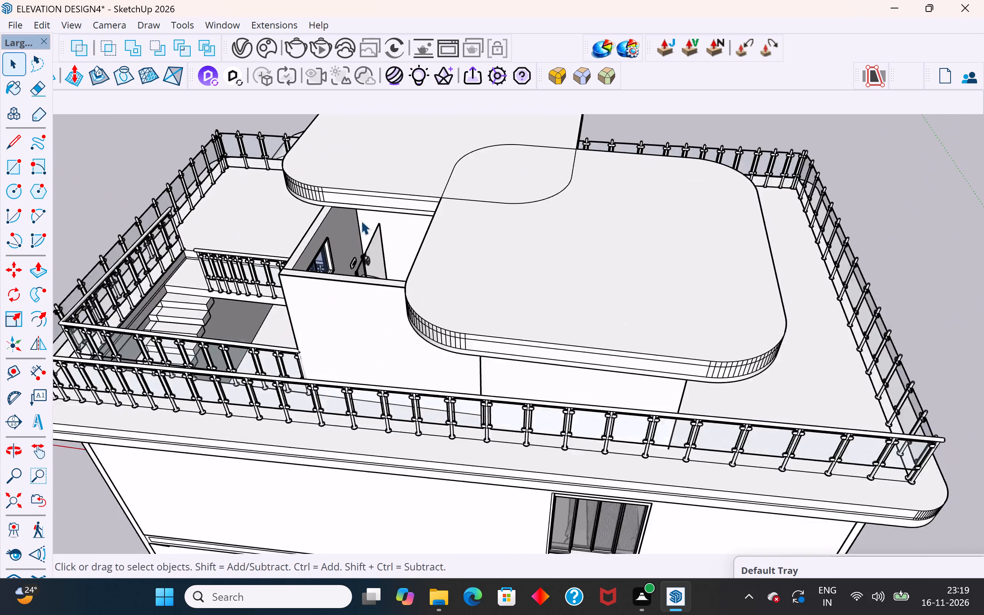
scroll(361, 221, "up", 4)
middle_click_drag(373, 282, 508, 438)
scroll(477, 447, "up", 4)
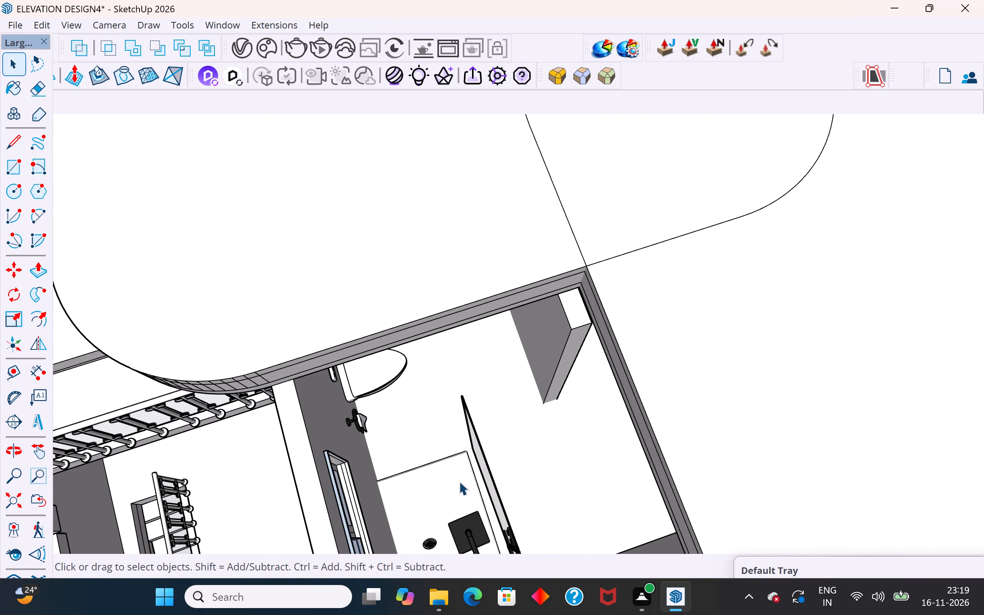
left_click(451, 483)
scroll(451, 483, "up", 4)
key("m")
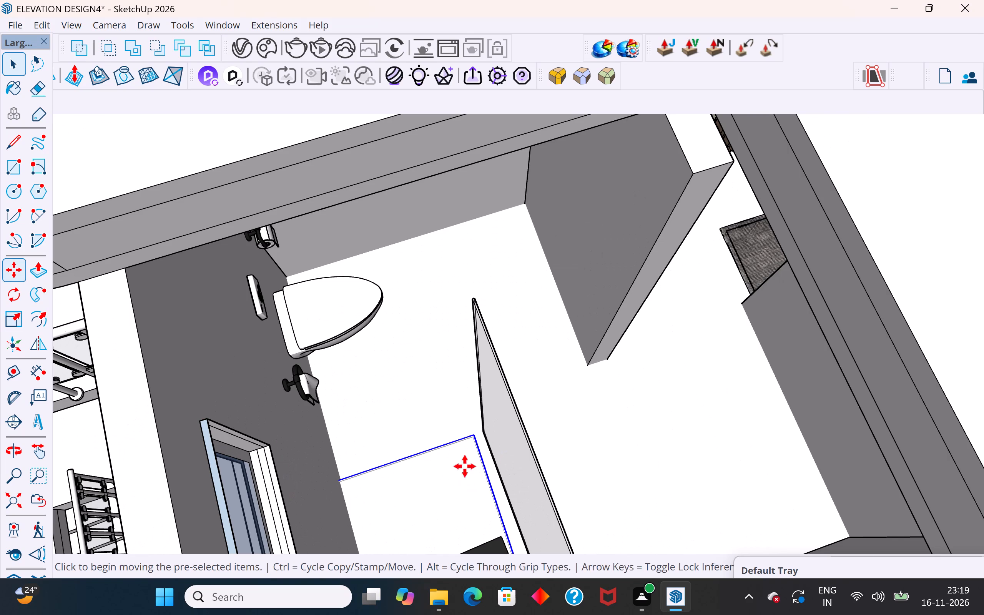
scroll(475, 451, "up", 4)
left_click(471, 430)
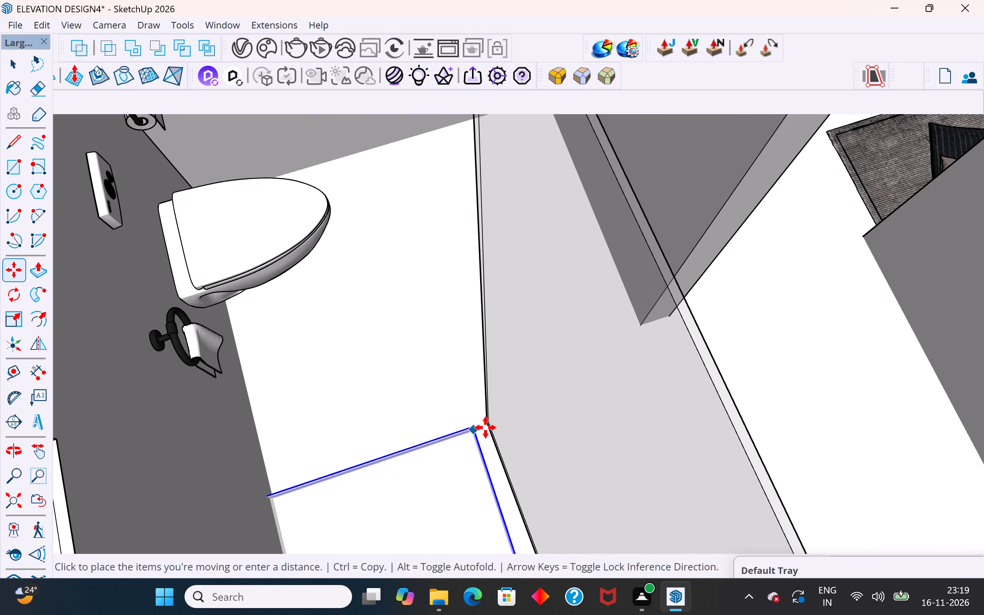
left_click(489, 427)
scroll(488, 427, "down", 7)
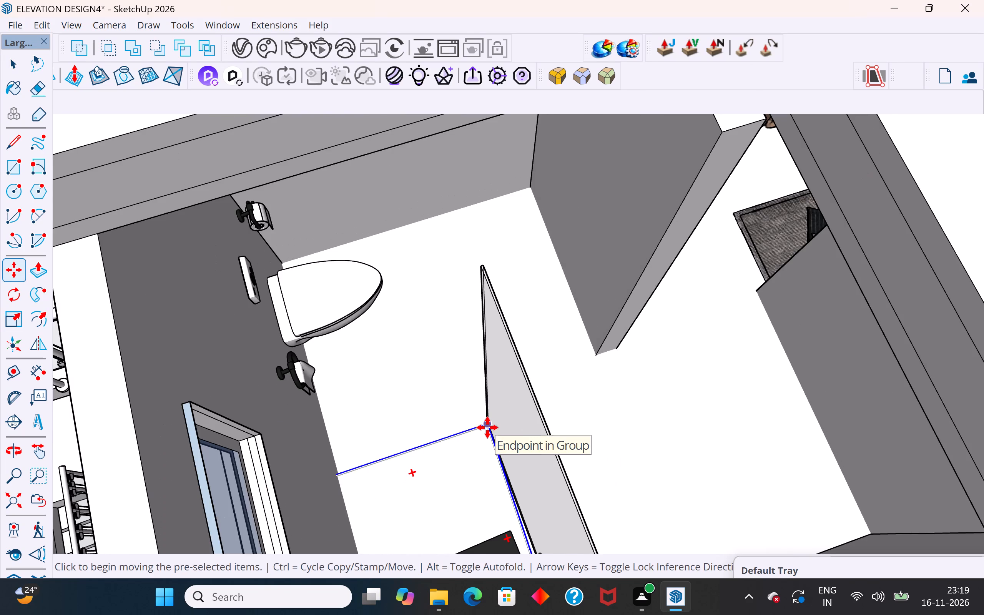
scroll(487, 427, "down", 2)
middle_click_drag(478, 444, 896, 472)
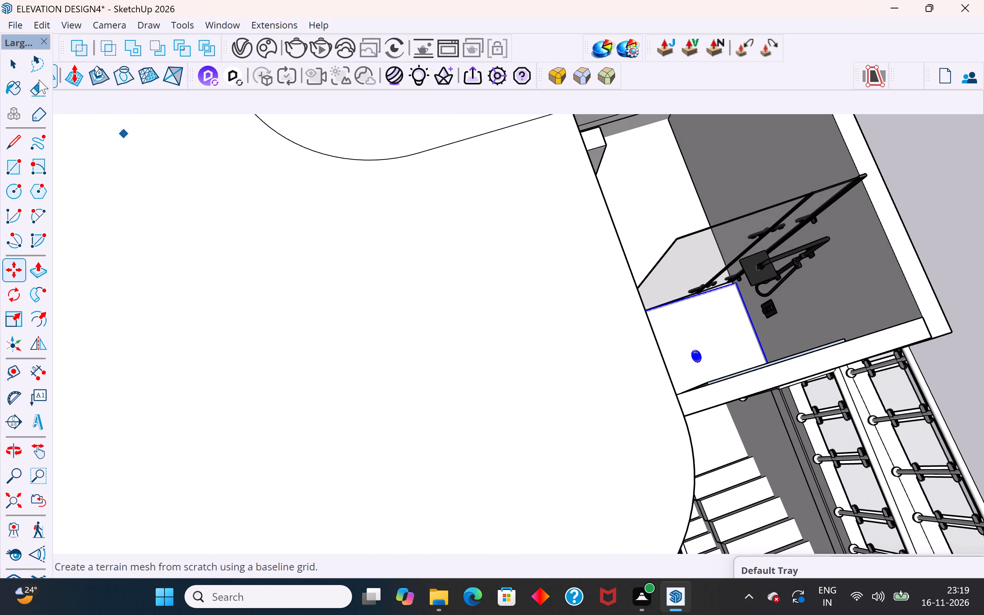
left_click(24, 67)
left_click(937, 148)
Rotate the shower tray slightly about its corner at the glass panel's free end so its long edge lines up with the panel.
scroll(780, 283, "up", 11)
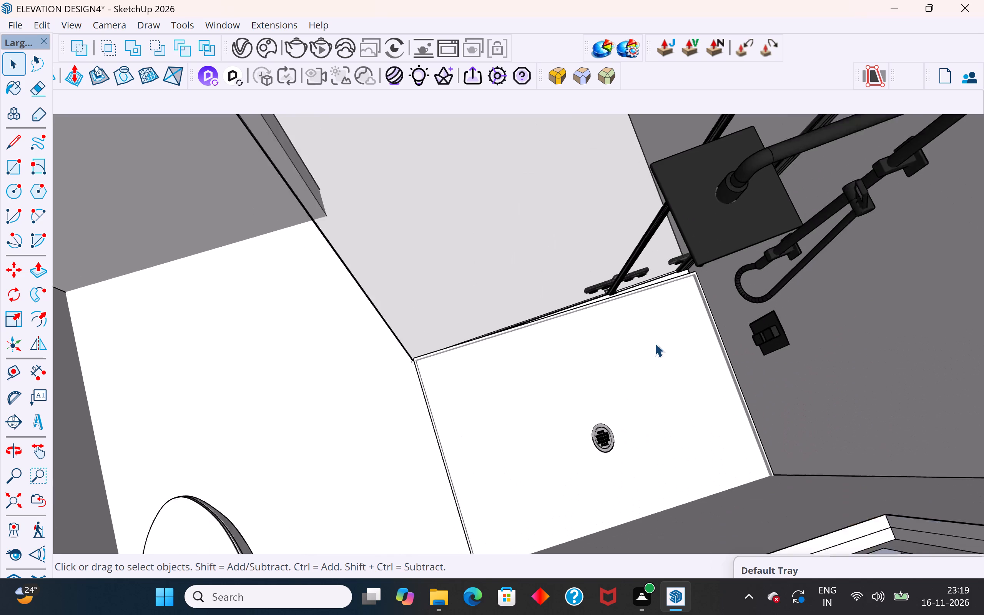
scroll(655, 343, "up", 1)
scroll(578, 376, "down", 3)
middle_click_drag(580, 376, 811, 352)
scroll(608, 345, "up", 5)
middle_click_drag(596, 341, 676, 255)
scroll(497, 327, "down", 4)
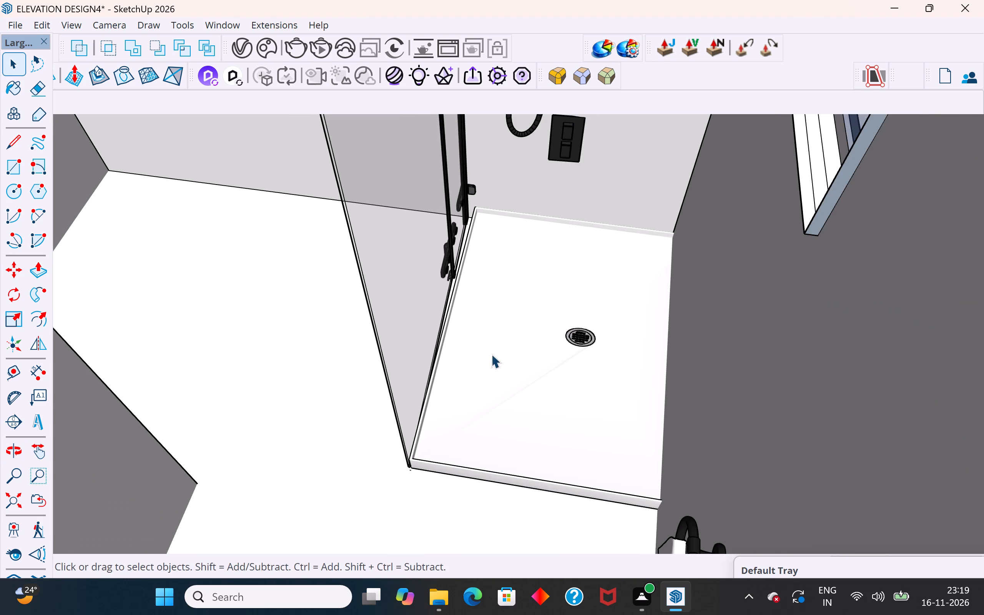
scroll(421, 491, "up", 4)
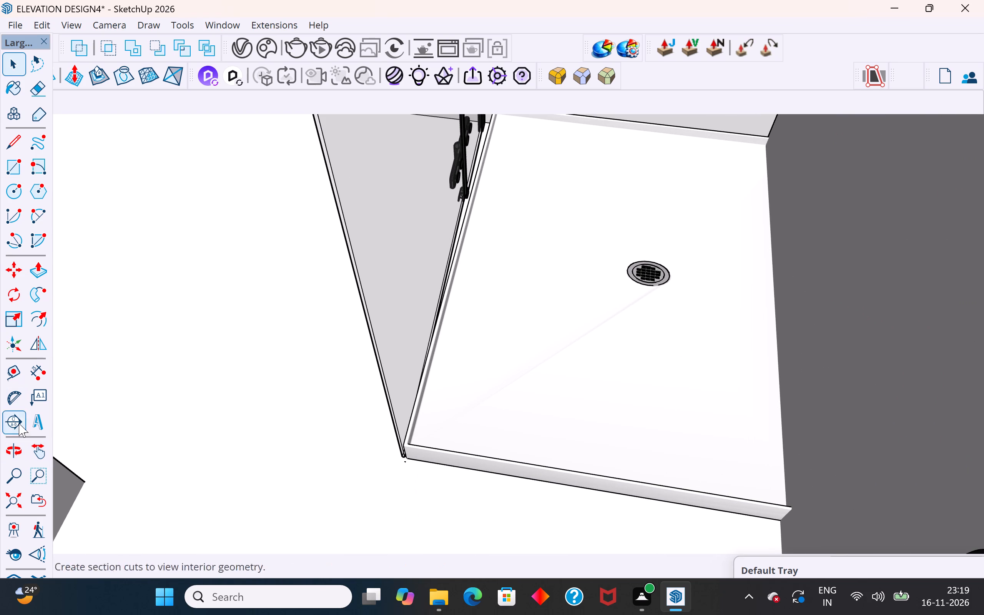
left_click(17, 296)
scroll(330, 484, "up", 4)
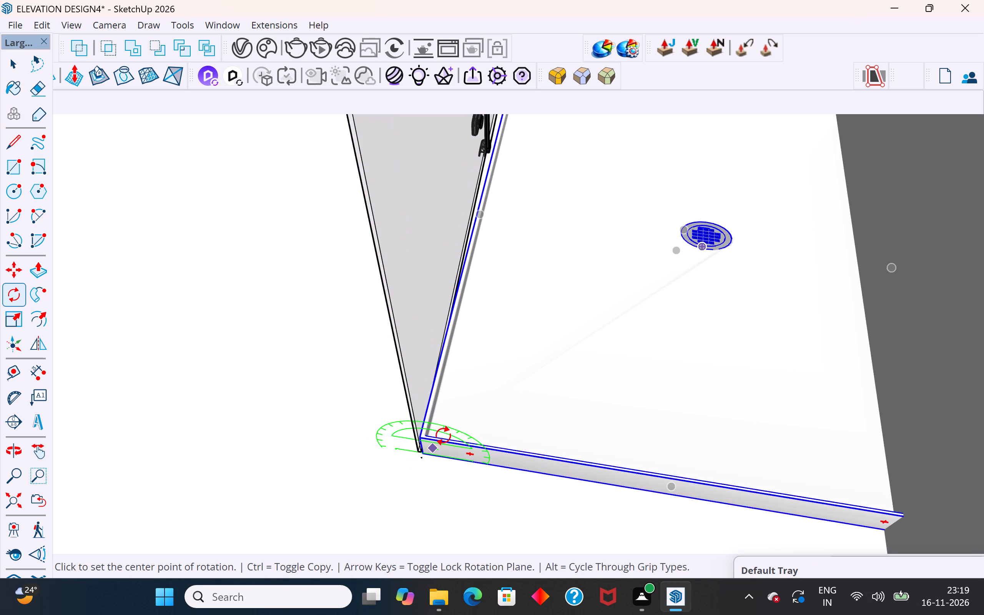
left_click(434, 427)
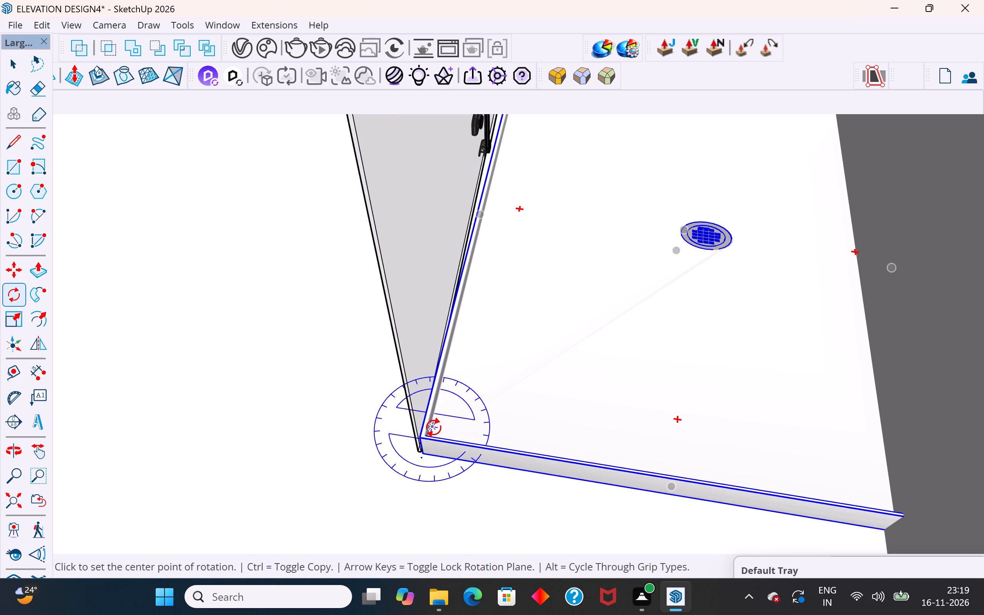
scroll(434, 427, "down", 8)
middle_click_drag(432, 411, 400, 447)
left_click(10, 493)
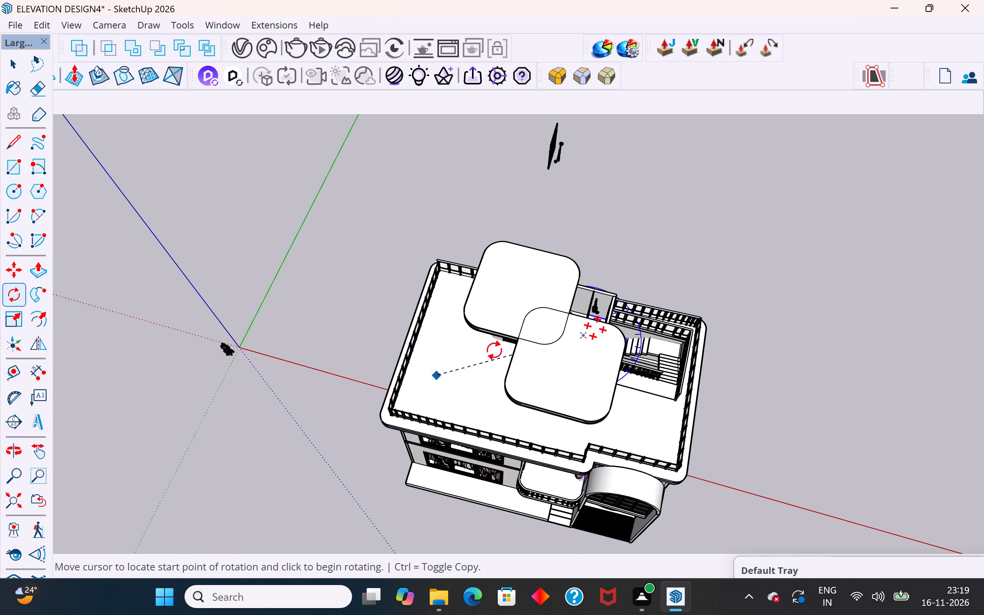
scroll(660, 302, "up", 3)
middle_click_drag(671, 304, 475, 344)
scroll(562, 412, "up", 2)
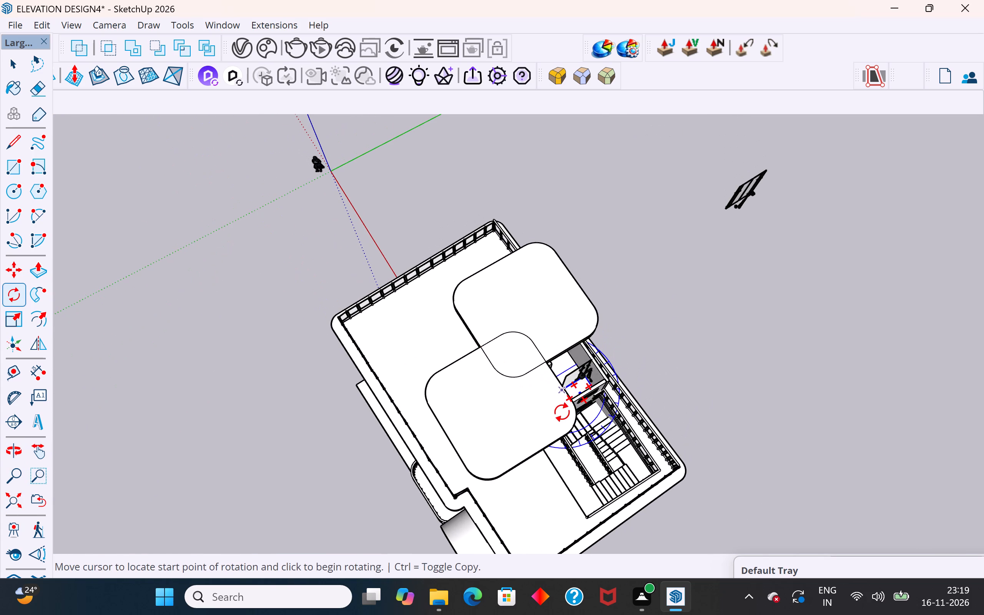
scroll(562, 412, "up", 20)
scroll(562, 412, "up", 7)
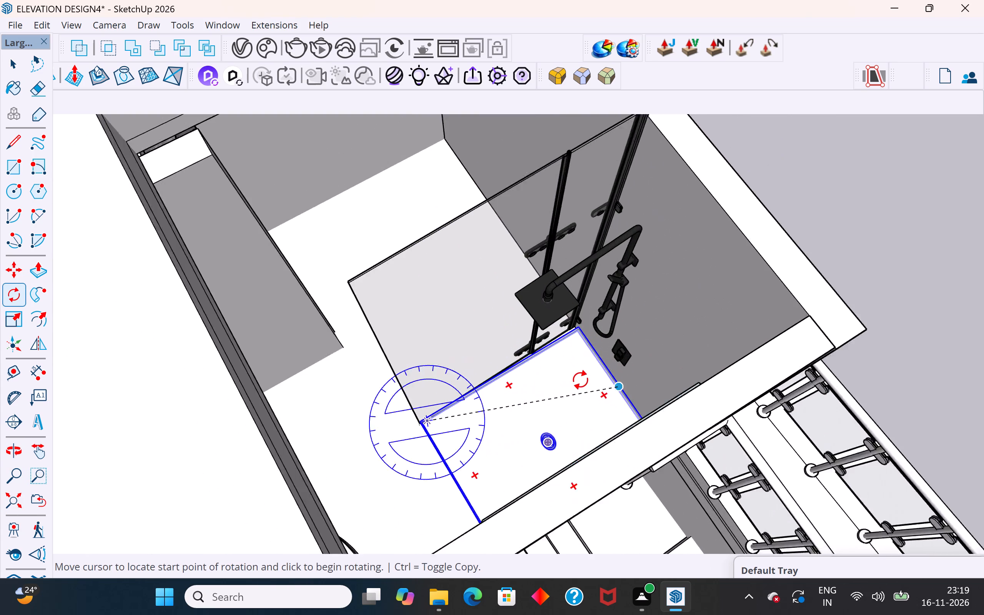
scroll(580, 379, "up", 7)
scroll(579, 300, "up", 9)
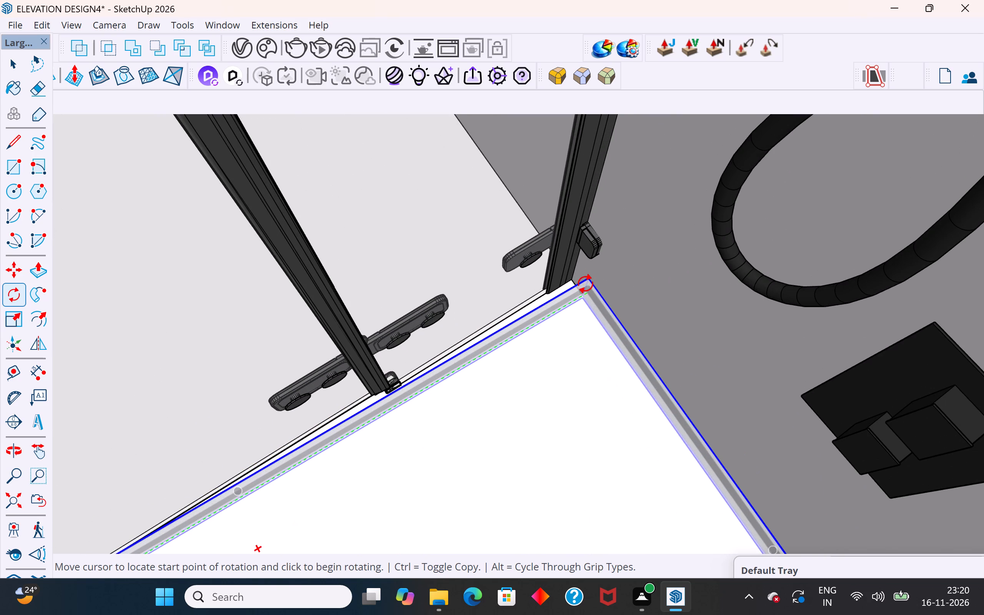
left_click(590, 276)
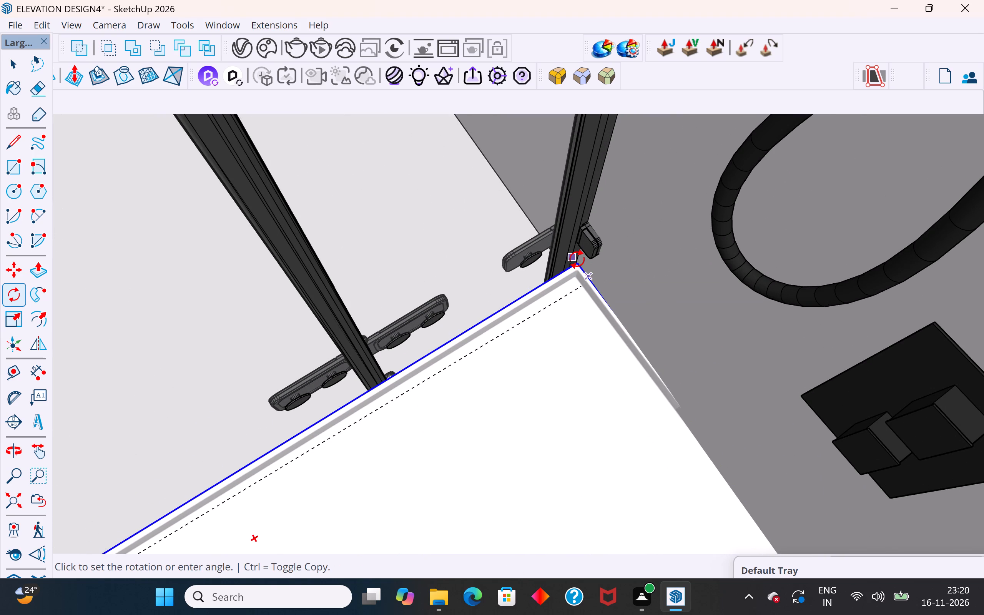
left_click(577, 259)
scroll(501, 378, "down", 20)
scroll(501, 378, "down", 3)
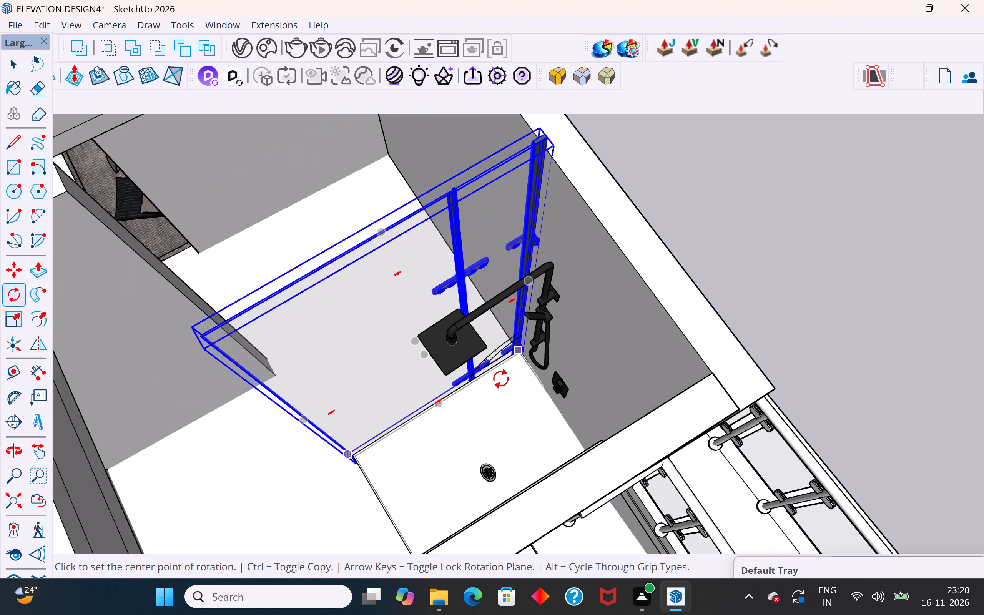
scroll(501, 378, "down", 4)
left_click(15, 63)
left_click(535, 272)
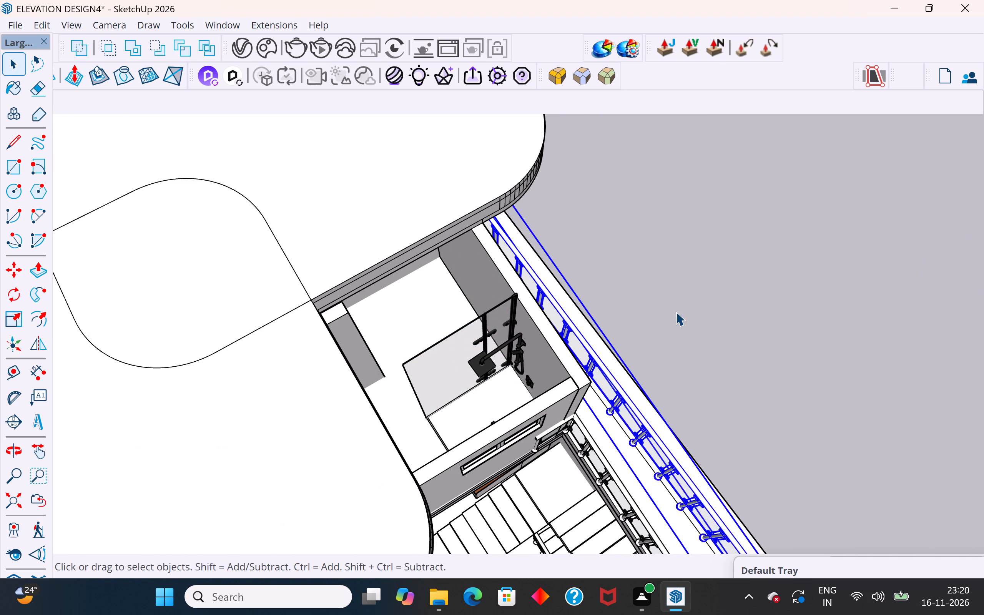
Scale the shower glass panel down in height from its top centre, lowering its top edge closer to the bathroom wall's top.
scroll(676, 319, "down", 5)
middle_click_drag(693, 331, 491, 386)
scroll(529, 411, "up", 6)
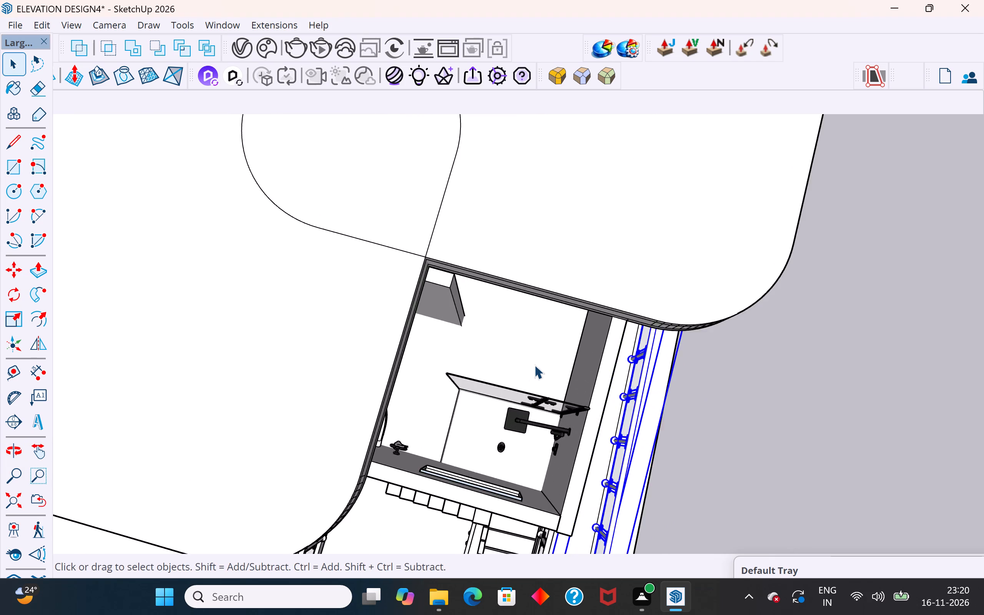
middle_click_drag(538, 349, 557, 281)
scroll(530, 359, "up", 4)
left_click(520, 322)
middle_click_drag(520, 322, 562, 256)
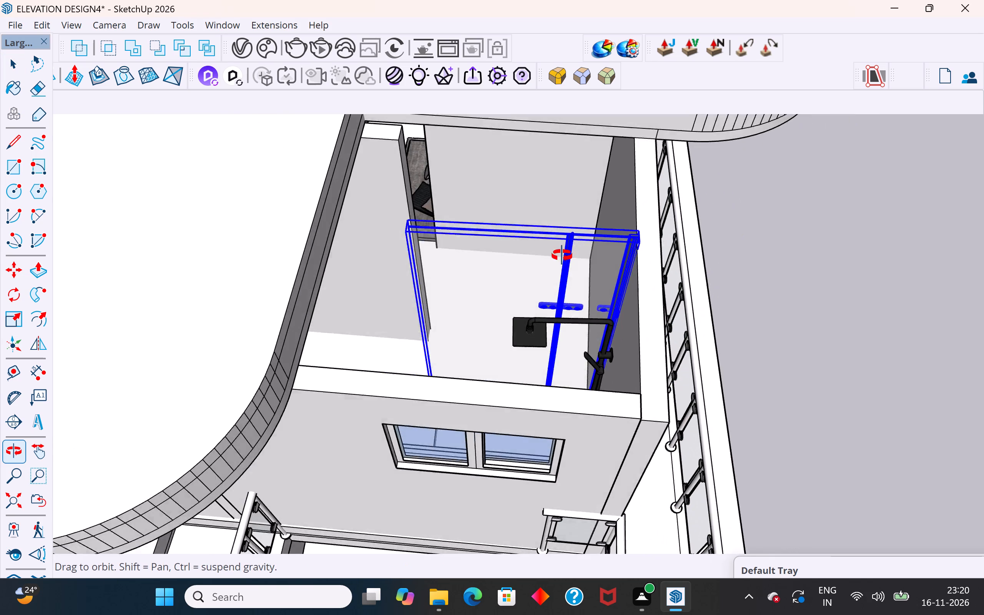
middle_click_drag(562, 256, 458, 201)
scroll(620, 208, "up", 1)
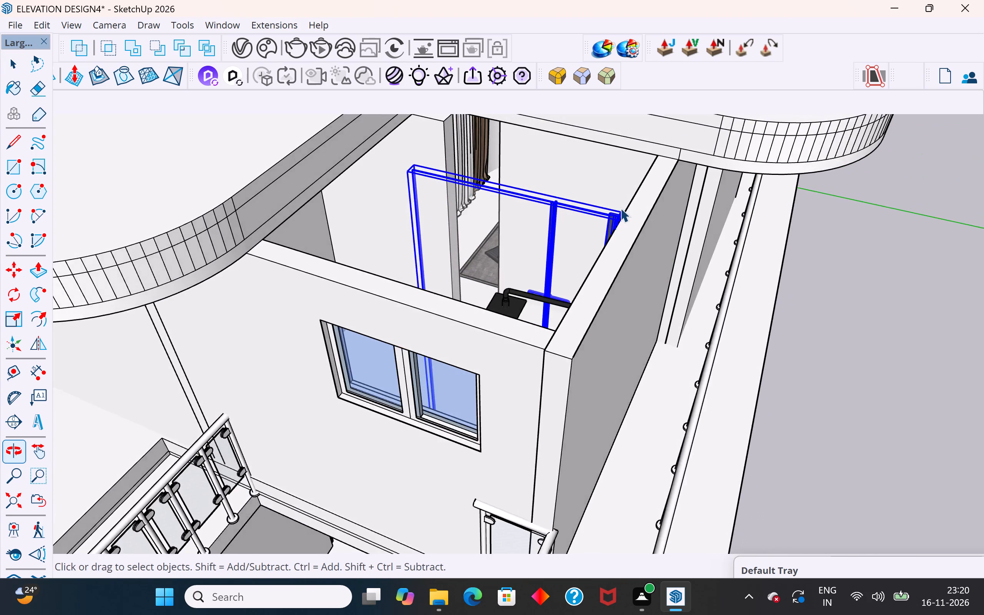
scroll(620, 208, "up", 9)
middle_click_drag(622, 207, 616, 234)
scroll(596, 292, "down", 2)
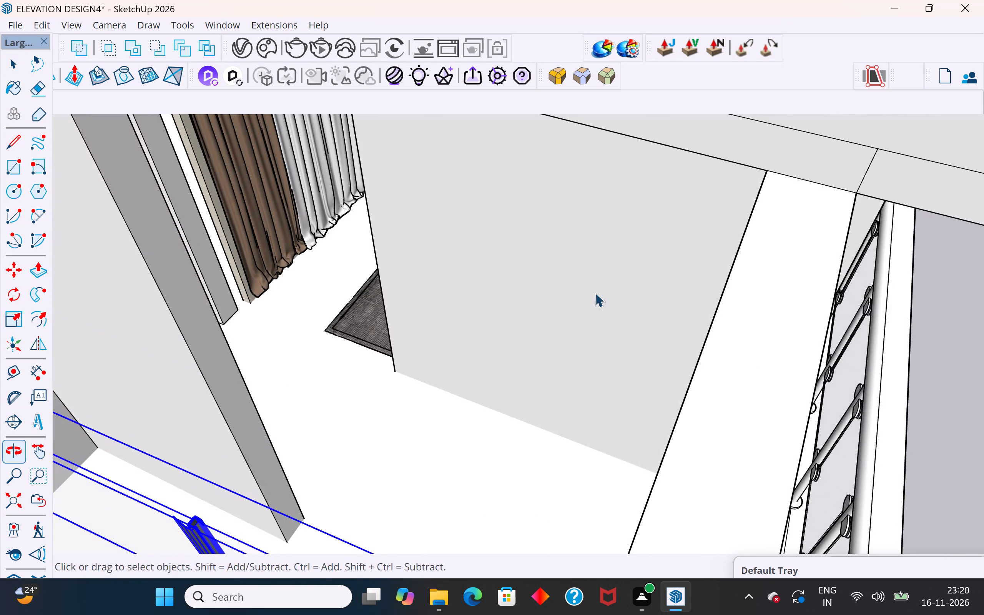
scroll(595, 293, "down", 9)
middle_click_drag(592, 368, 548, 365)
scroll(592, 369, "up", 1)
scroll(492, 393, "up", 6)
middle_click_drag(415, 362, 397, 326)
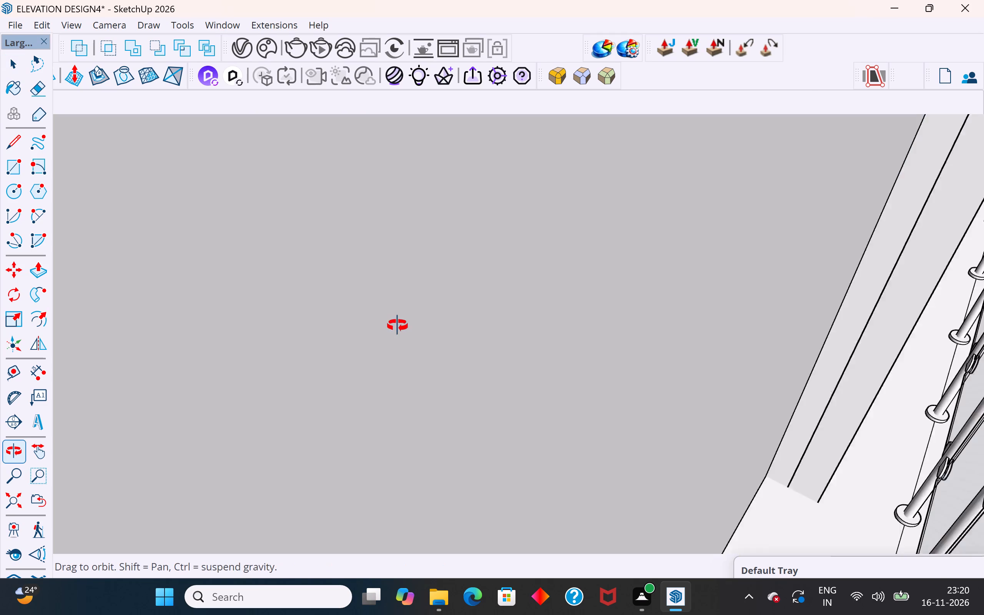
middle_click_drag(397, 326, 401, 344)
scroll(434, 388, "down", 14)
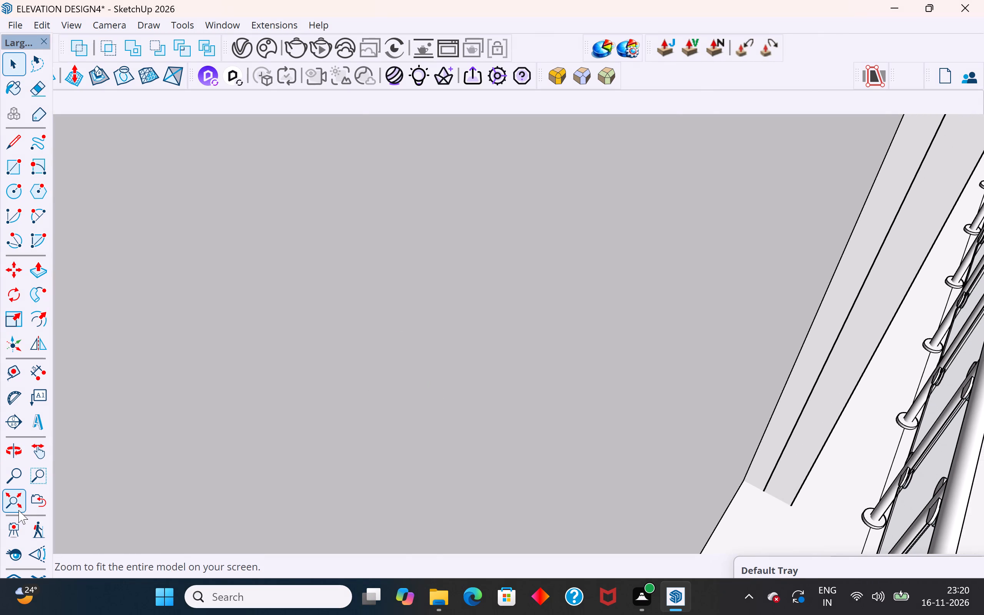
left_click(18, 505)
left_click(604, 337)
scroll(359, 239, "up", 8)
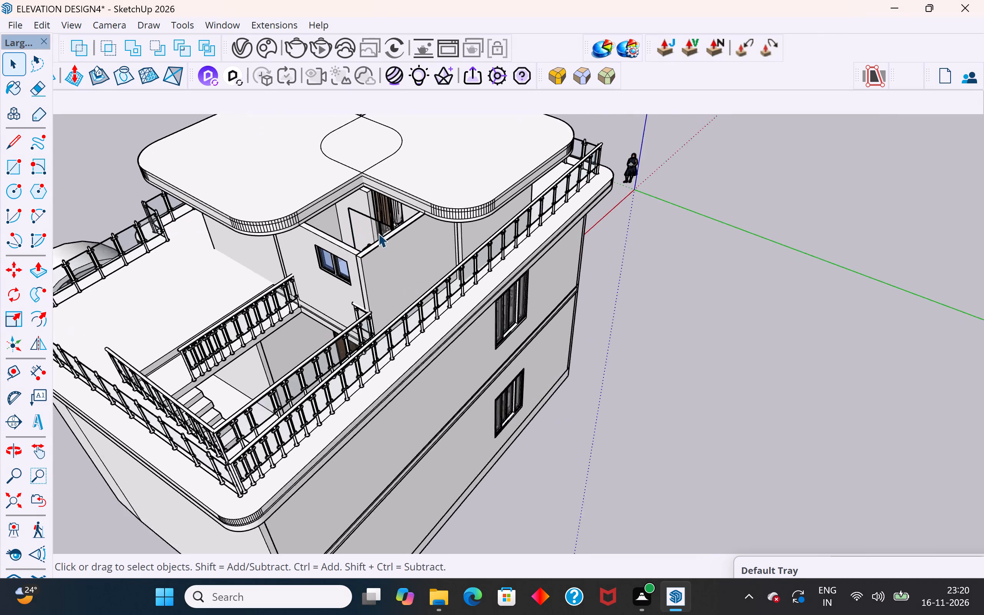
scroll(378, 233, "up", 18)
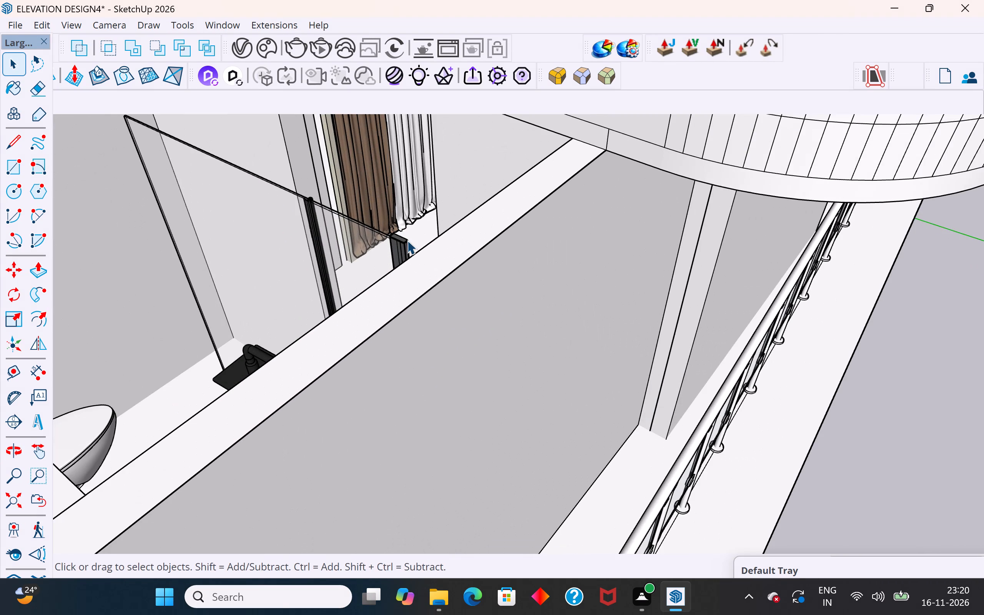
middle_click_drag(432, 256, 309, 181)
scroll(449, 191, "up", 3)
left_click(396, 233)
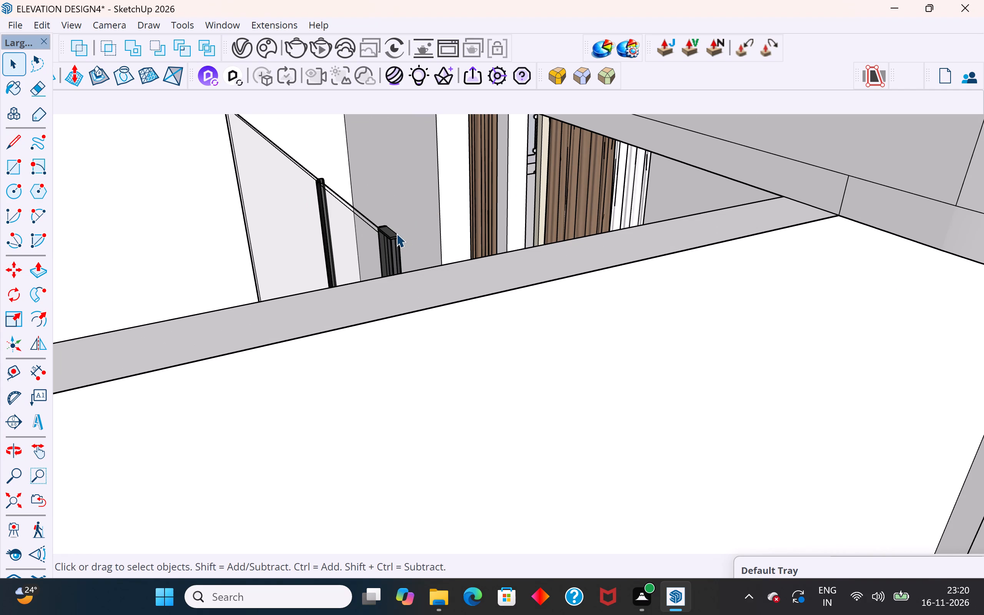
key("s")
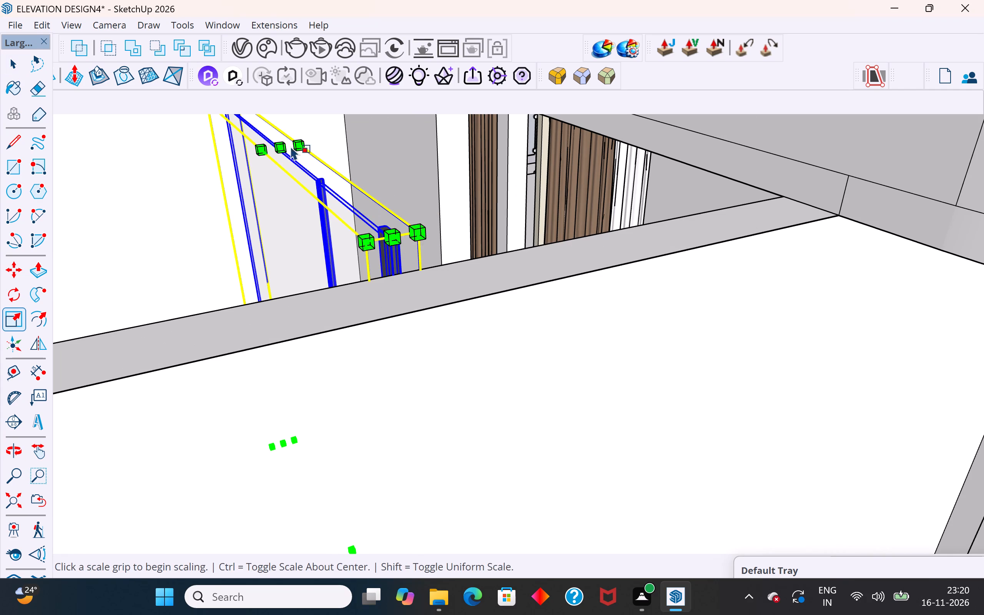
left_click(279, 146)
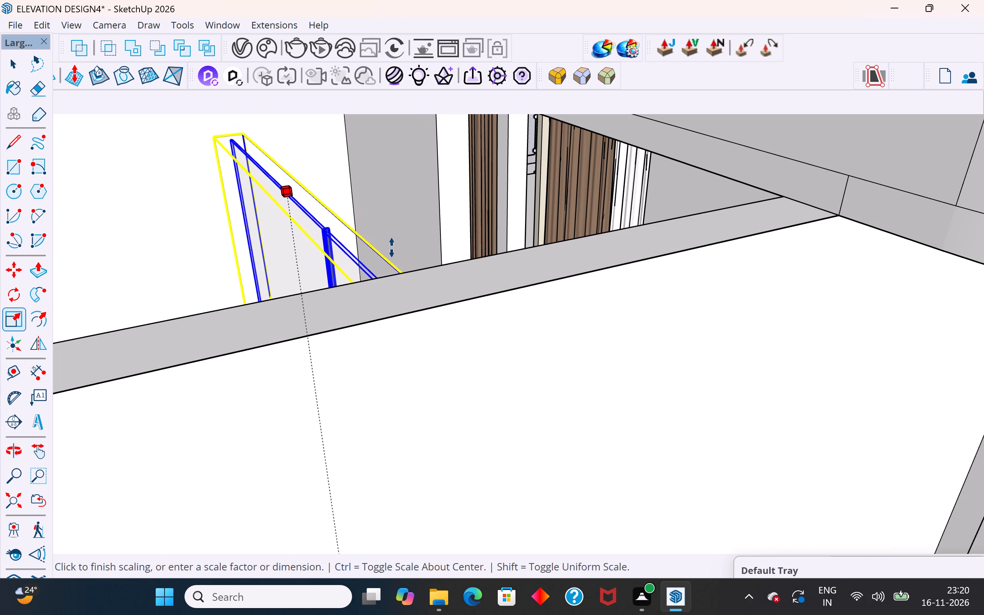
left_click(399, 278)
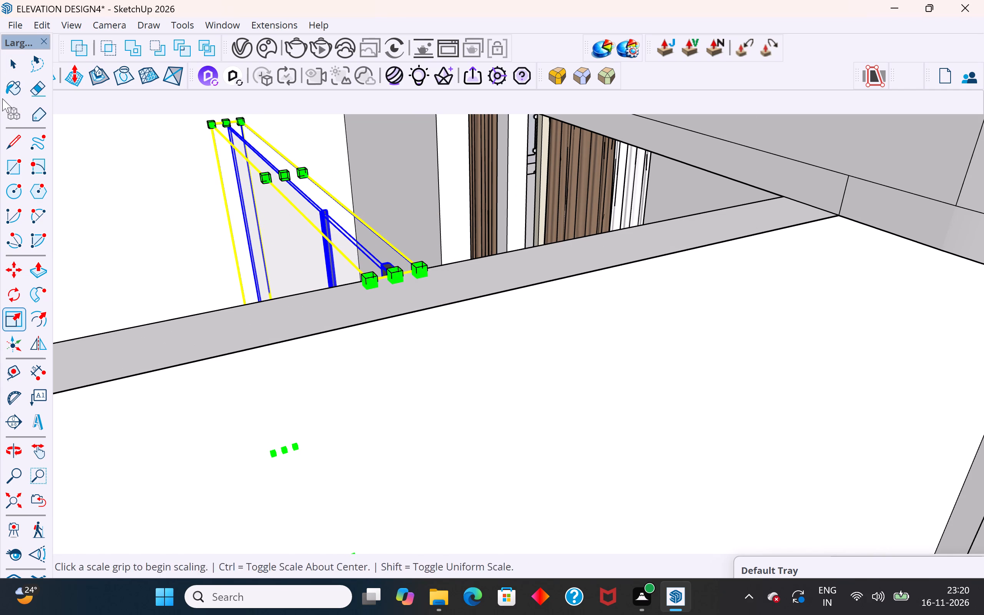
left_click(7, 69)
Examine the shortened glass panel and its surroundings in the upper-floor bathroom from several angles.
scroll(432, 364, "down", 12)
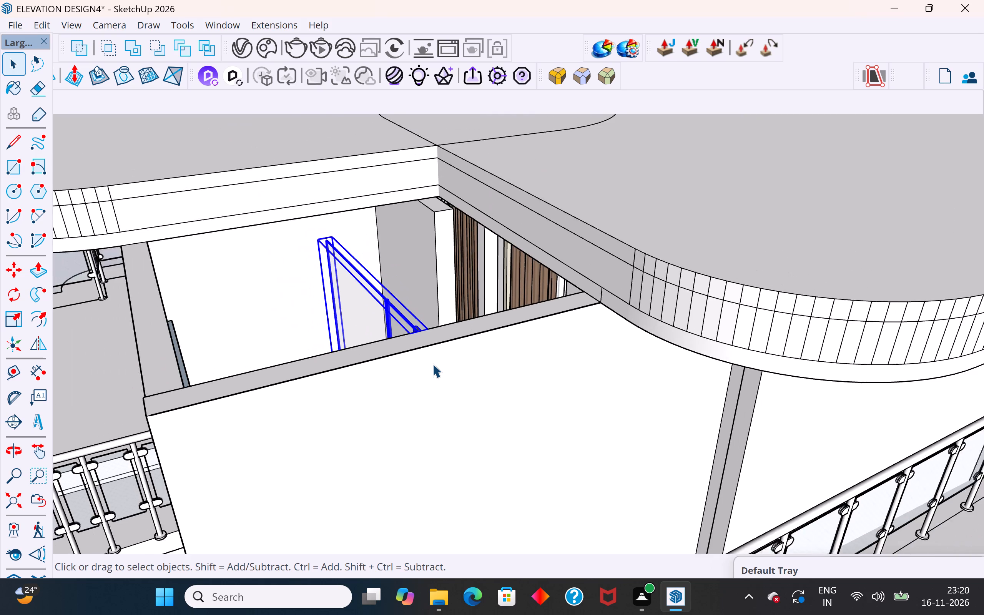
scroll(432, 364, "down", 5)
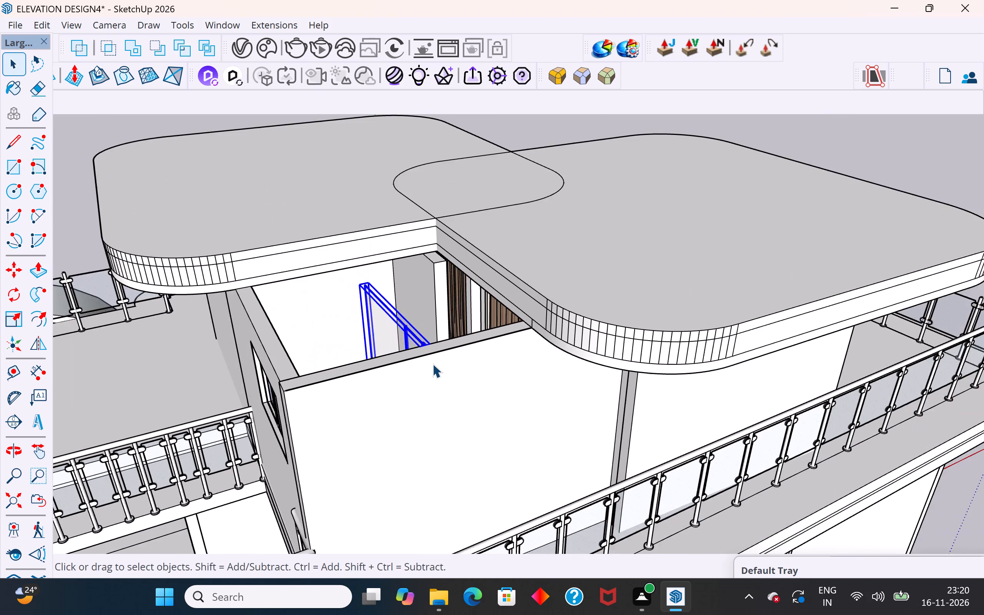
scroll(432, 364, "down", 6)
left_click(325, 171)
scroll(327, 336, "up", 1)
middle_click_drag(329, 337, 519, 321)
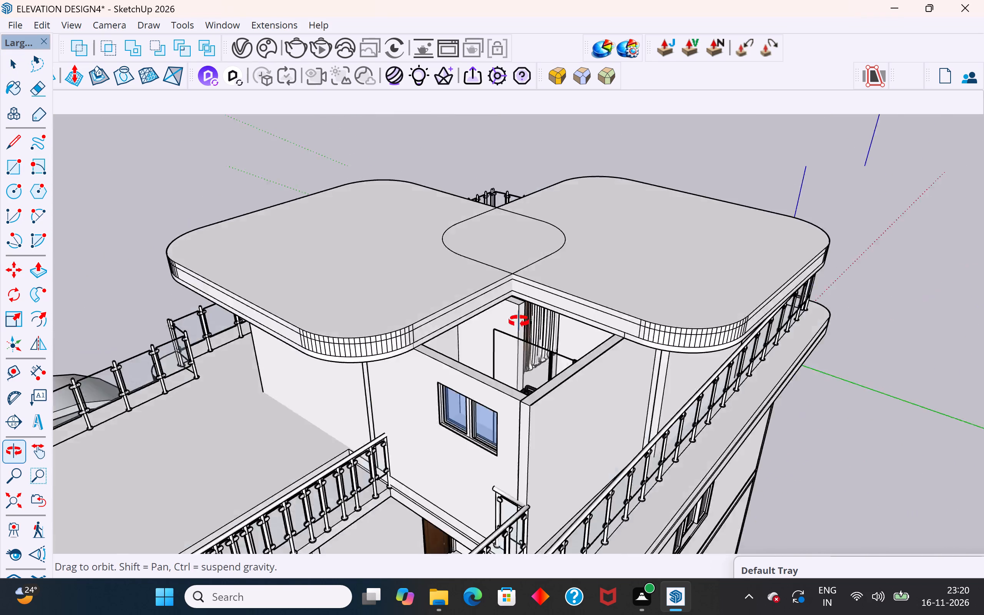
middle_click_drag(519, 321, 590, 322)
scroll(617, 320, "down", 3)
middle_click_drag(666, 358, 431, 490)
scroll(431, 490, "up", 4)
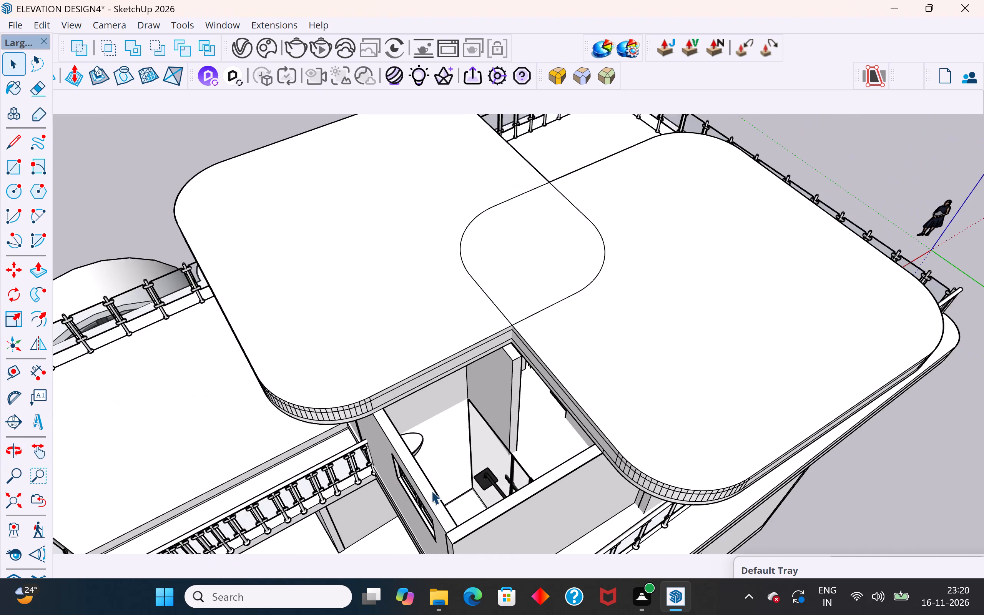
middle_click_drag(478, 478, 475, 519)
scroll(475, 519, "up", 4)
left_click(497, 487)
scroll(497, 487, "down", 4)
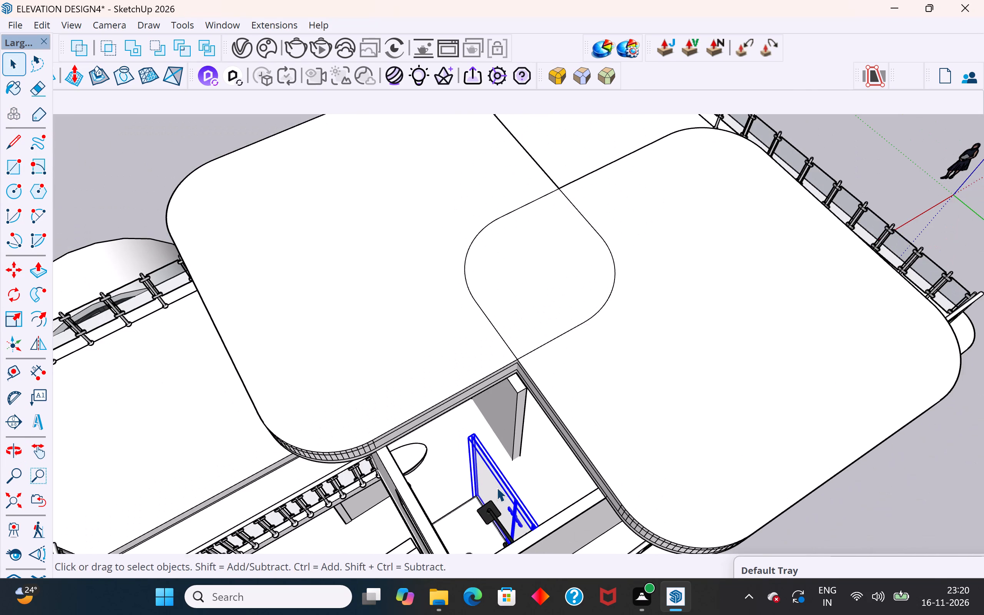
middle_click_drag(497, 487, 465, 446)
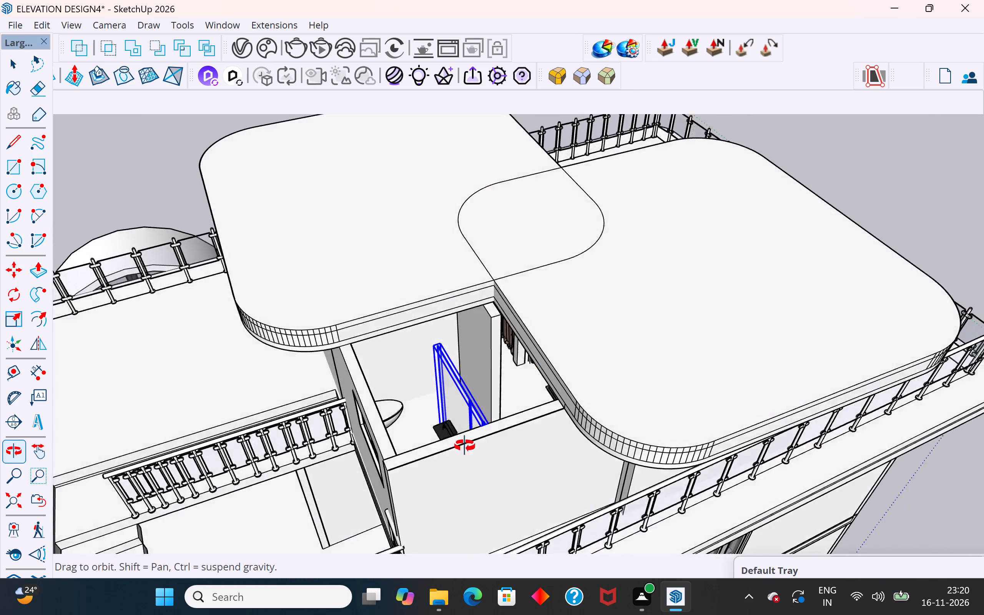
middle_click_drag(465, 446, 429, 474)
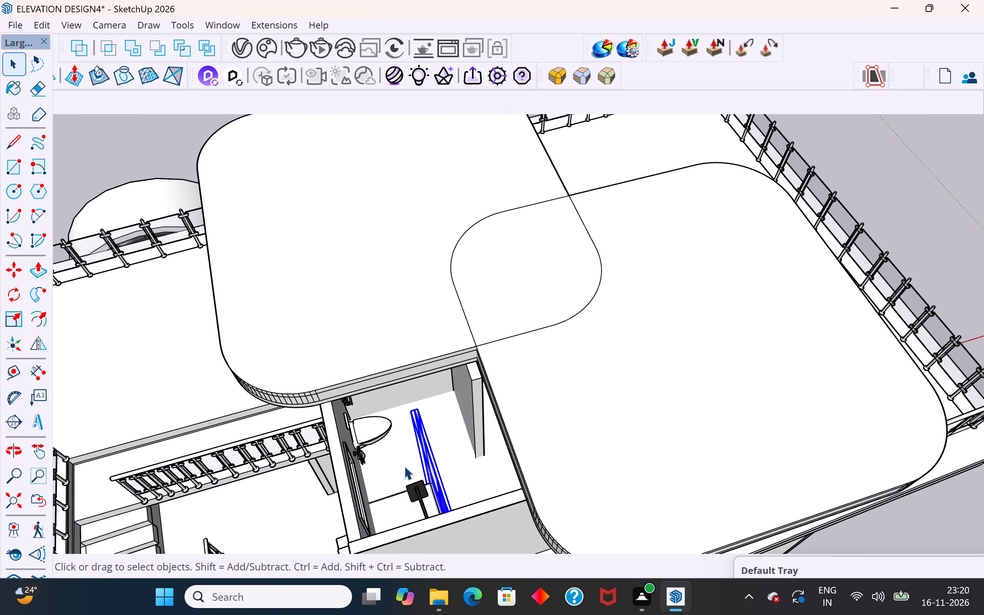
Hide the bathroom's outer wall group beside the terrace railing to open up the view of the shower.
scroll(401, 466, "down", 10)
scroll(421, 421, "up", 6)
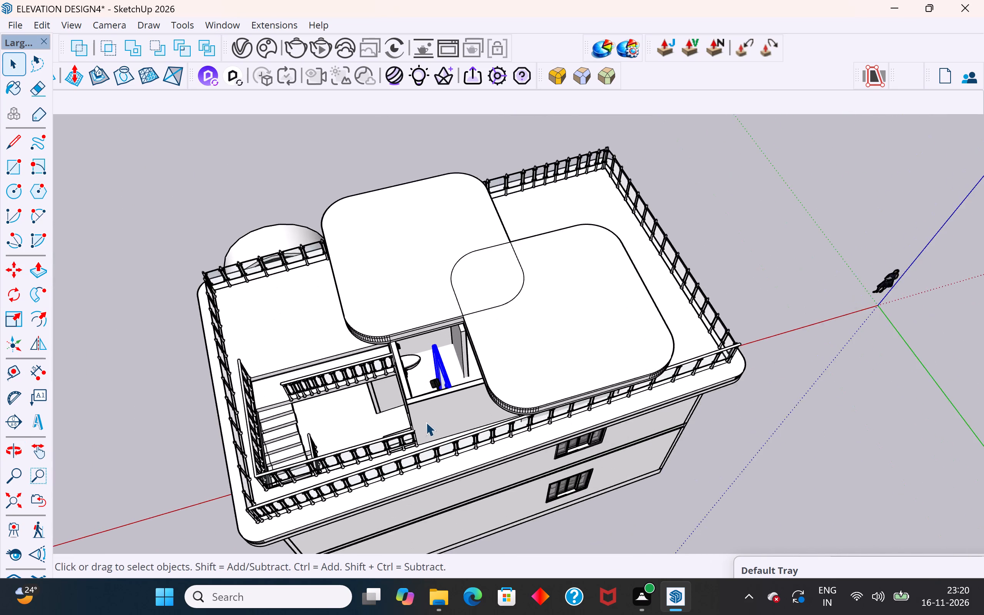
scroll(426, 422, "up", 3)
left_click(444, 404)
right_click(444, 404)
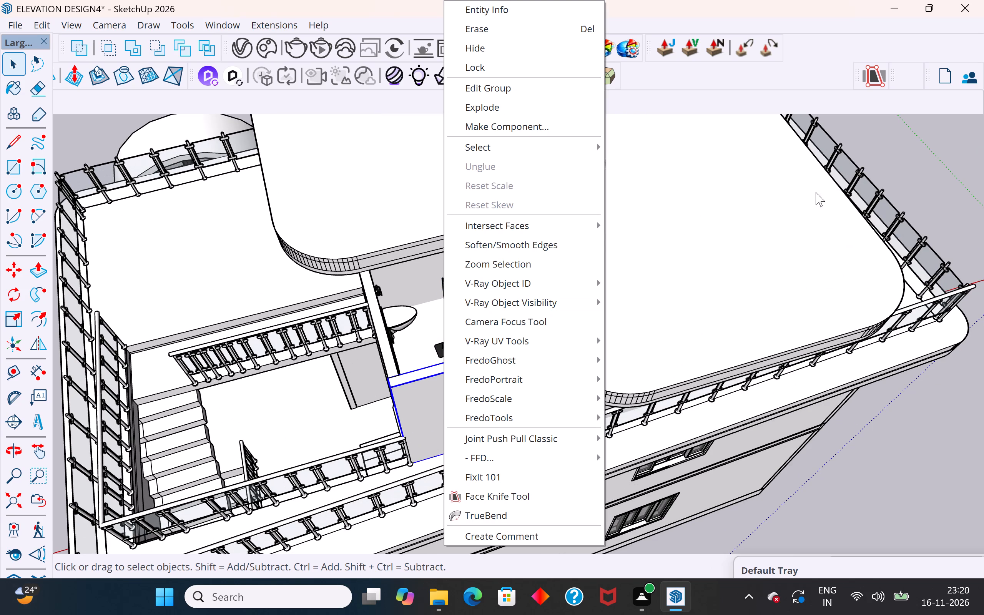
left_click(537, 53)
left_click(904, 146)
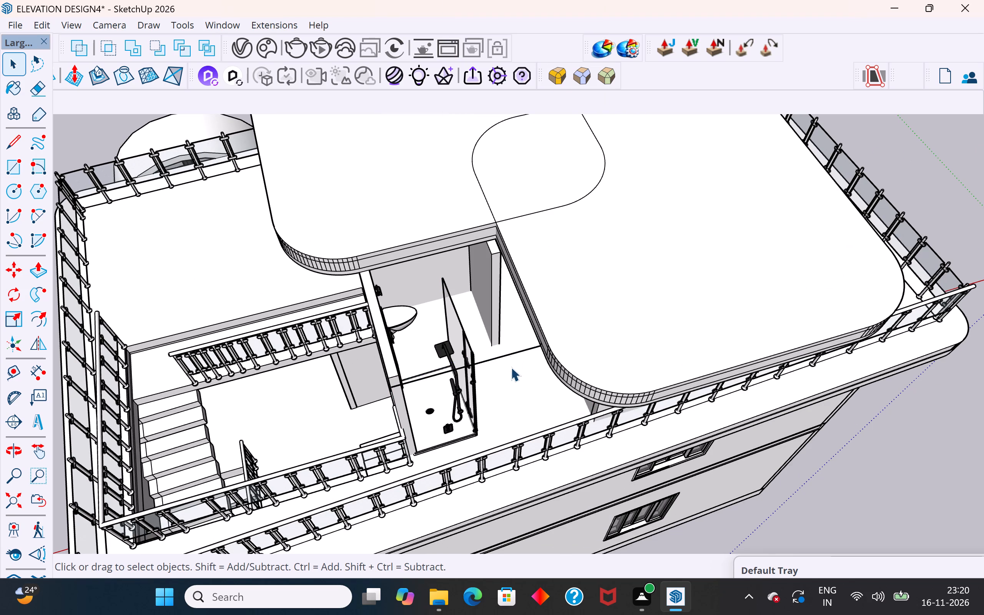
Copy the shower glass panel along the tray's long edge, placing its outer bottom corner at the tray's inner corner.
middle_click_drag(511, 367, 519, 244)
scroll(411, 324, "up", 4)
middle_click_drag(449, 312, 385, 316)
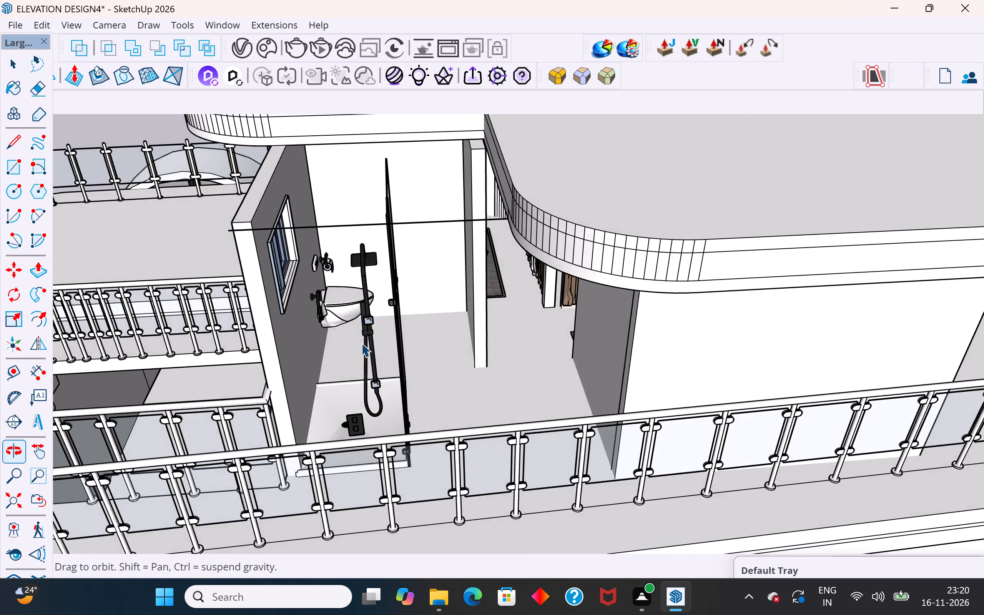
scroll(361, 343, "up", 4)
middle_click_drag(392, 341, 438, 321)
left_click(572, 372)
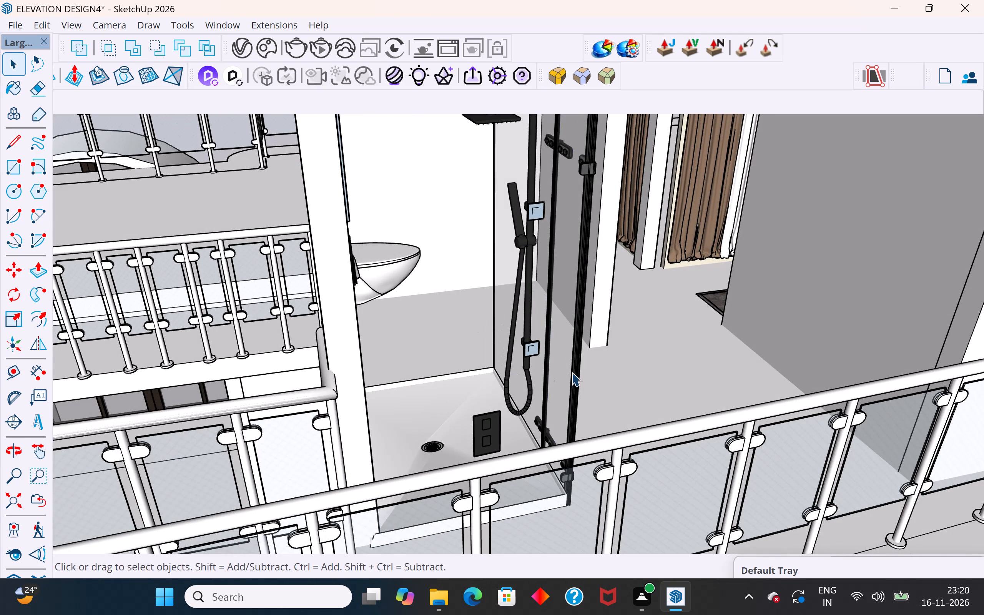
key("m")
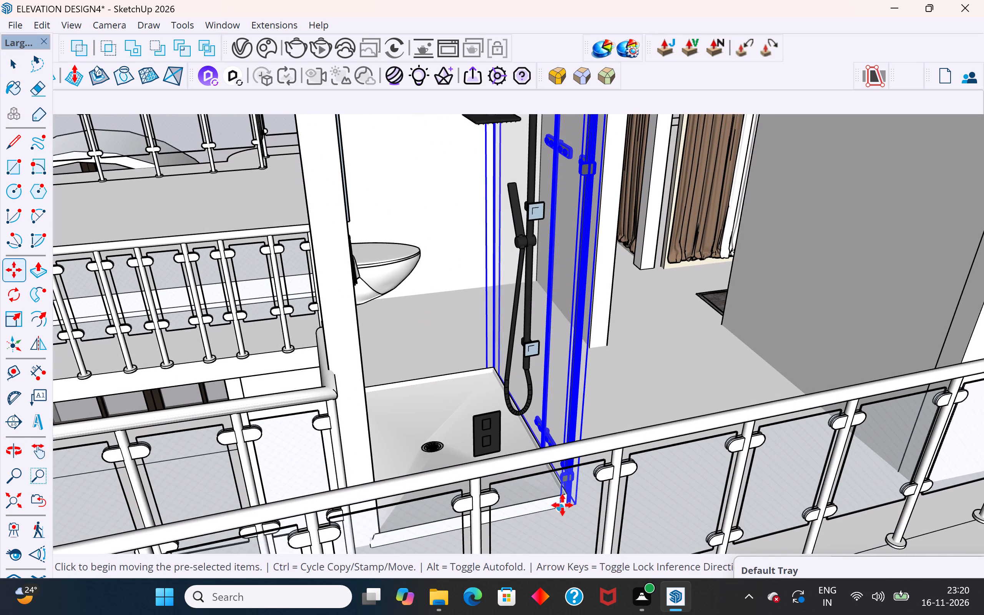
left_click(568, 505, "ctrl")
scroll(508, 382, "up", 3)
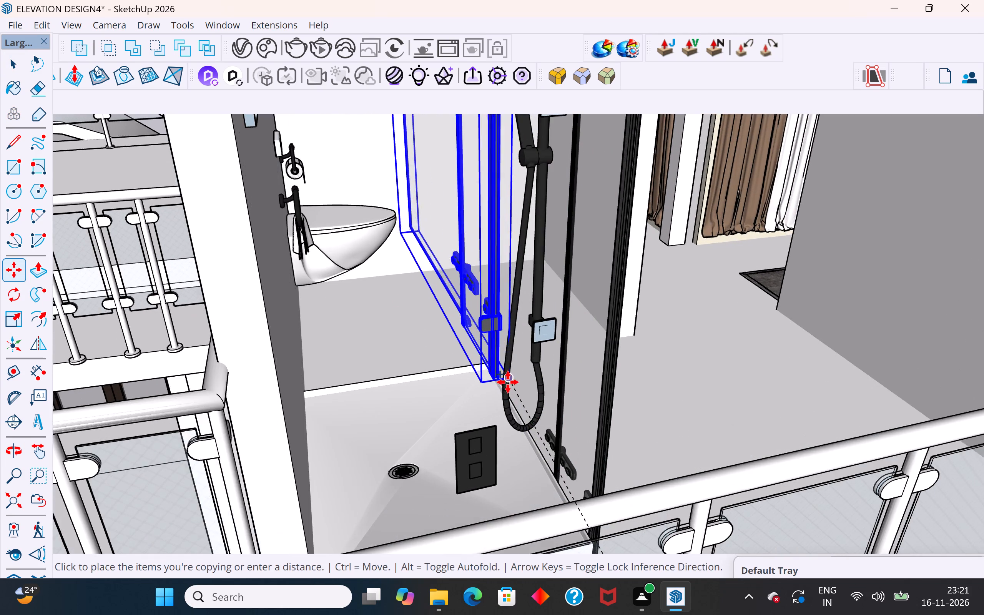
scroll(508, 382, "up", 2)
middle_click_drag(489, 379, 277, 448)
scroll(667, 371, "up", 13)
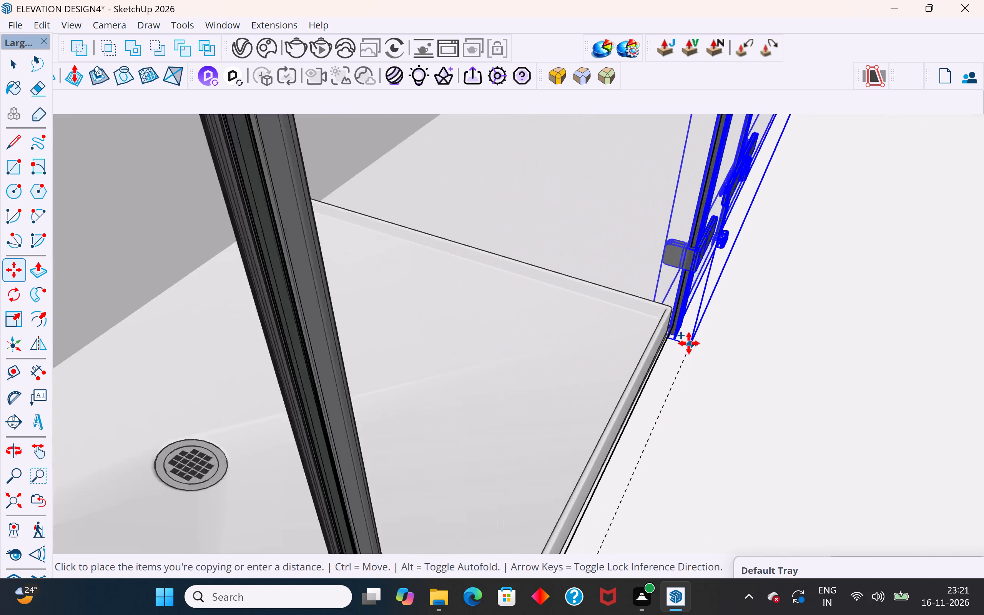
middle_click_drag(683, 337, 524, 298)
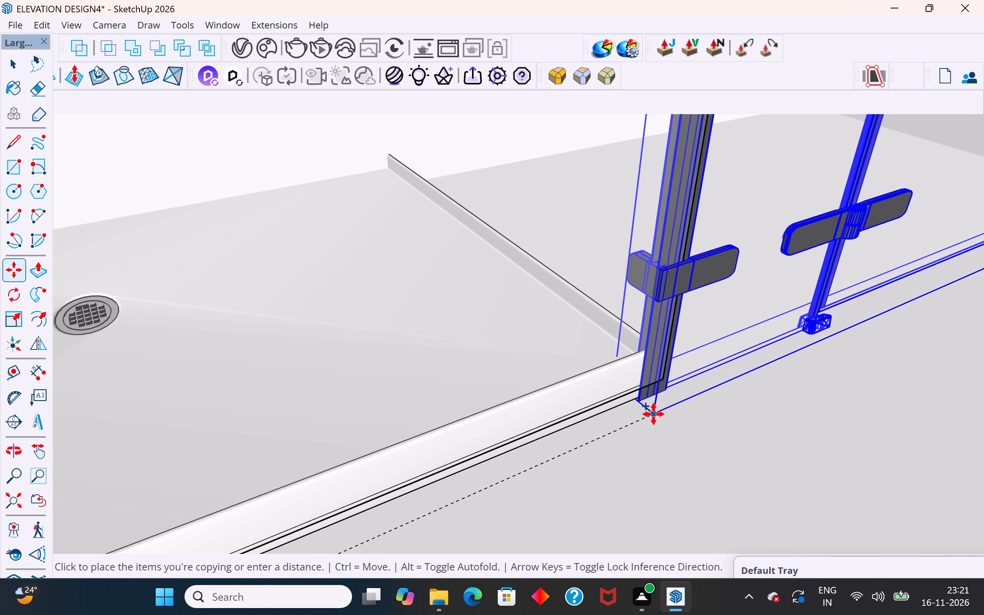
left_click(659, 408)
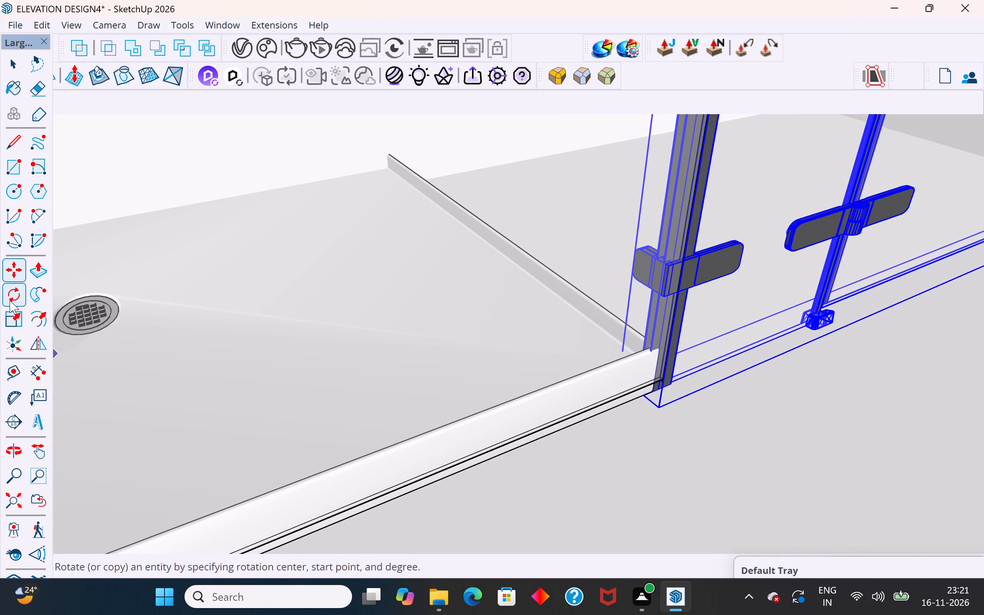
Rotate the copied shower glass panel about its bottom corner at the tray's inner corner, turning it roughly perpendicular to the tray's long edge.
left_click(10, 300)
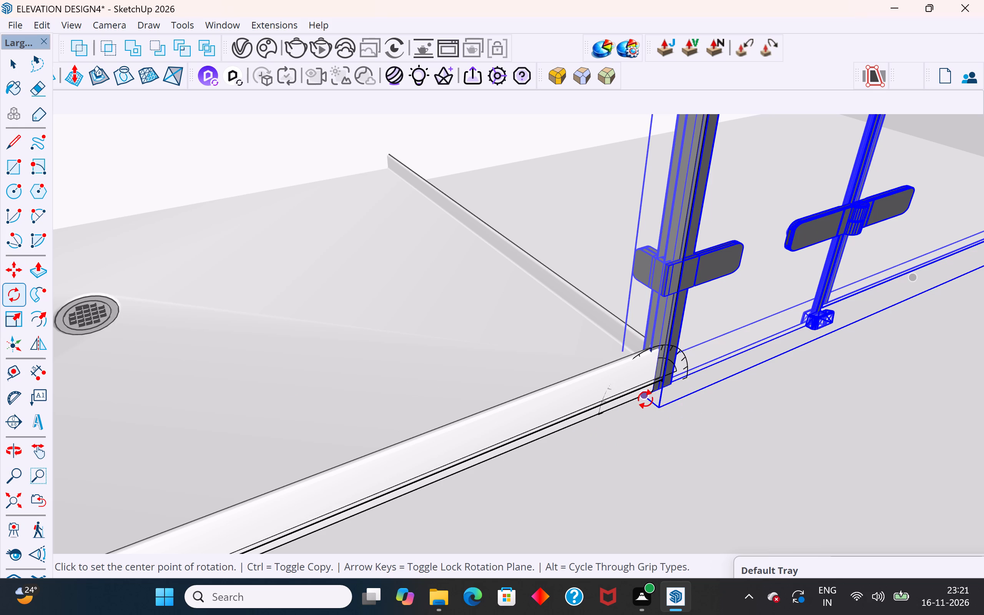
left_click(652, 403)
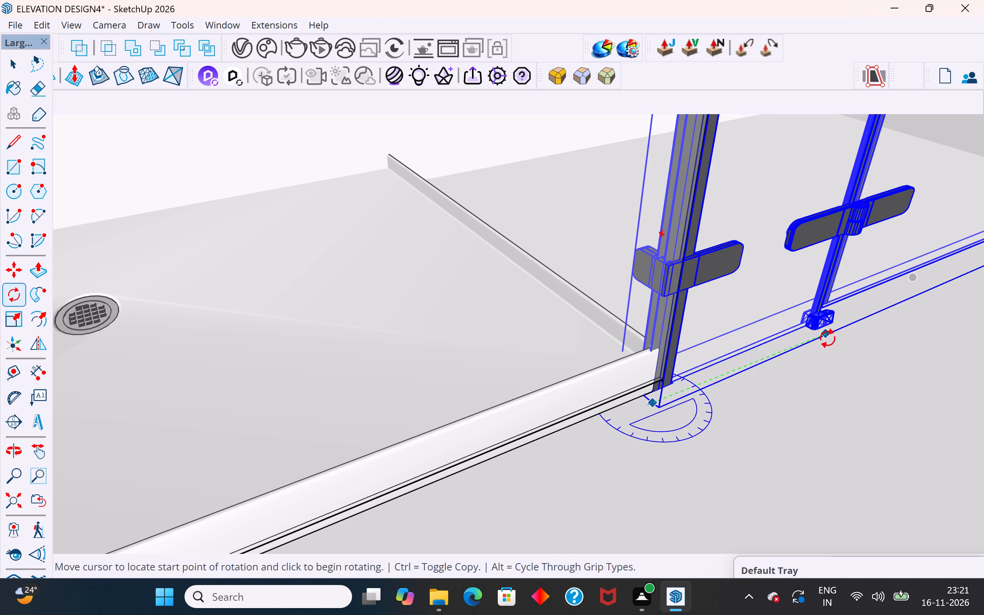
left_click(828, 338)
scroll(858, 449, "down", 9)
middle_click_drag(858, 449, 940, 452)
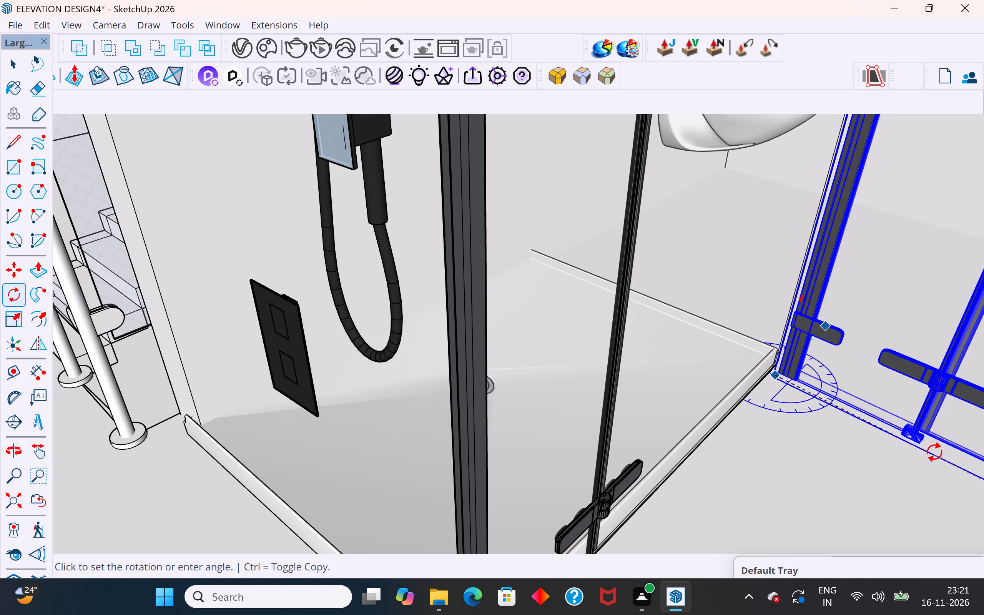
scroll(932, 444, "up", 14)
scroll(794, 396, "up", 7)
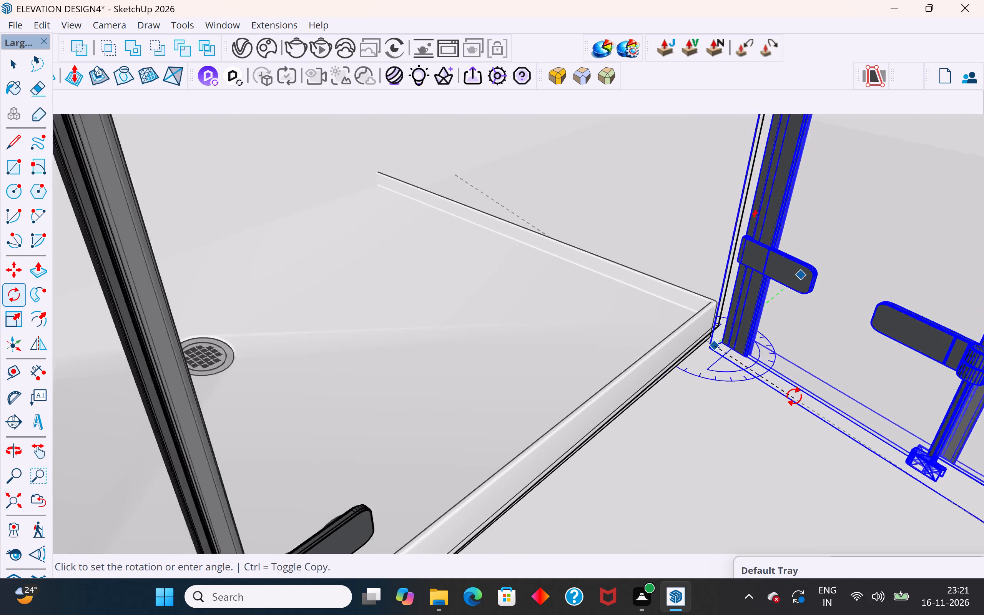
scroll(794, 396, "up", 5)
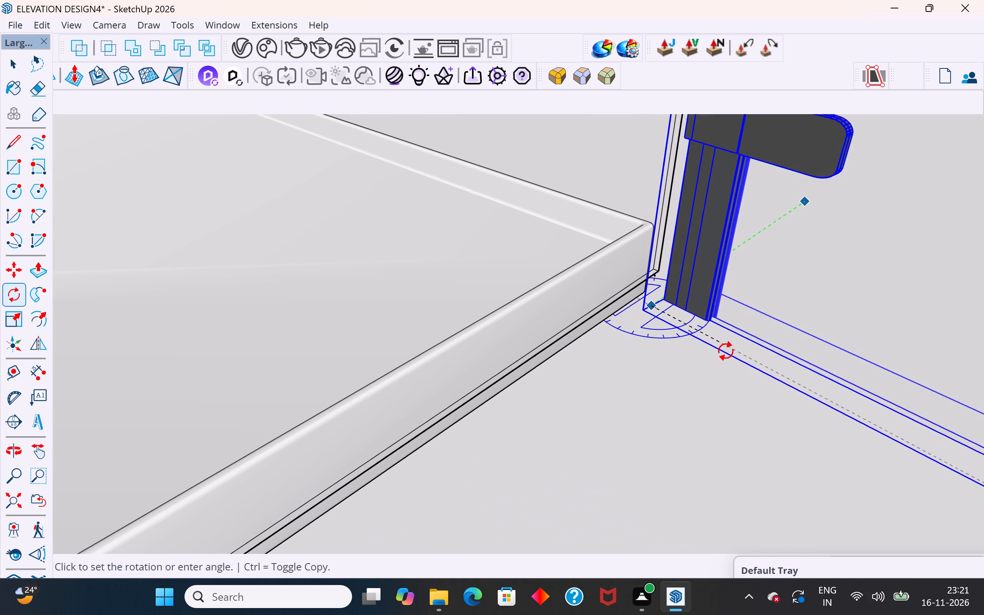
scroll(839, 388, "down", 7)
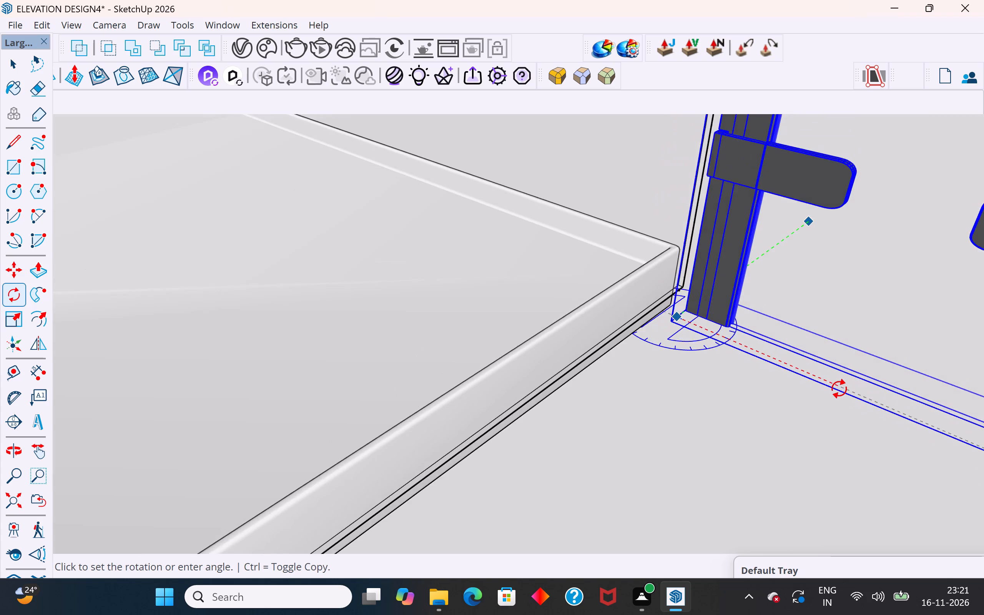
scroll(839, 388, "down", 9)
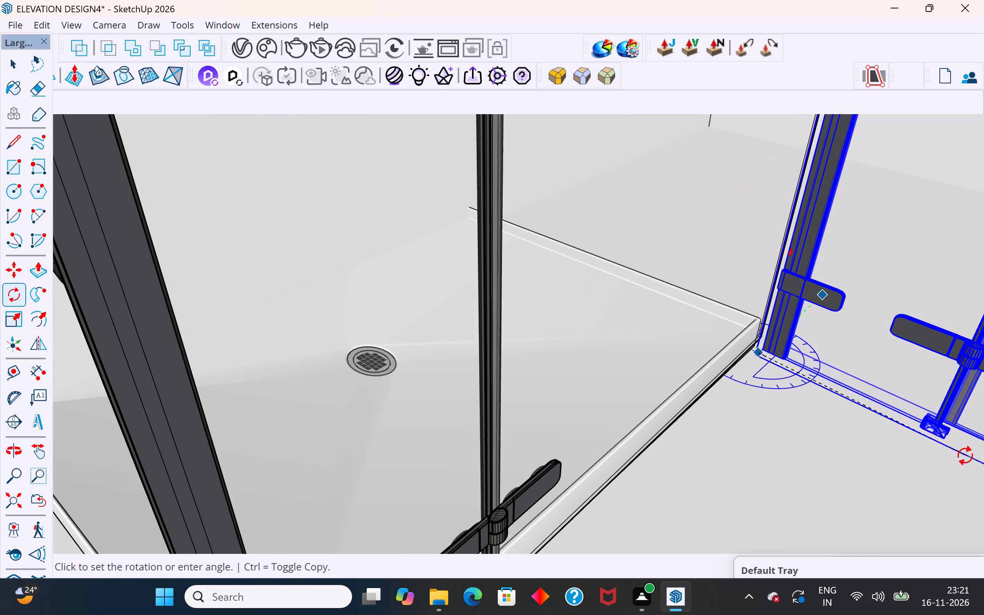
left_click(965, 455)
left_click(12, 65)
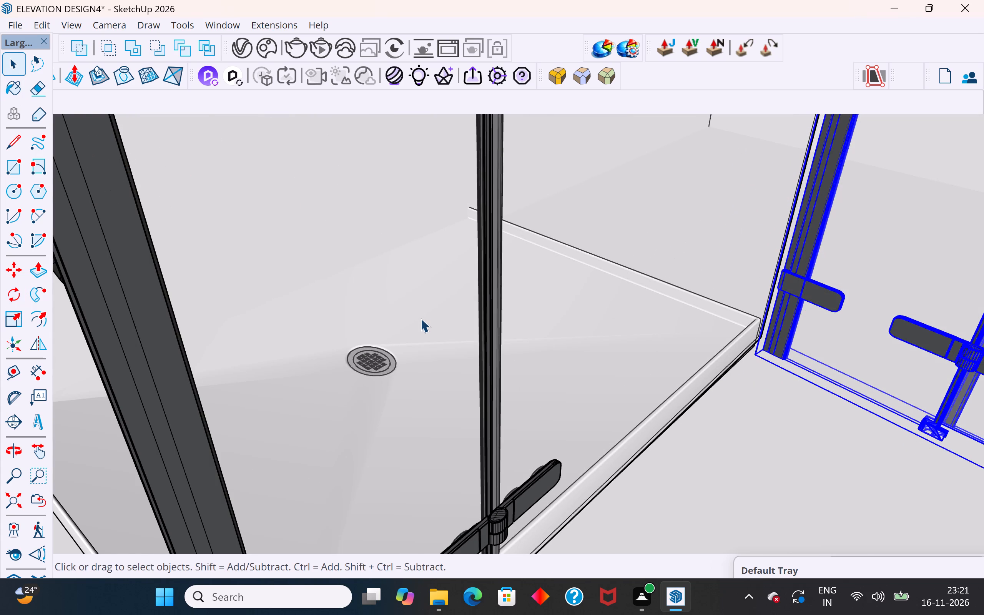
Rotate the copied glass panel slightly more about the same bottom corner to line it up with the tray's short edge direction.
scroll(421, 318, "down", 20)
middle_click_drag(519, 355, 608, 358)
scroll(684, 351, "up", 7)
left_click(20, 295)
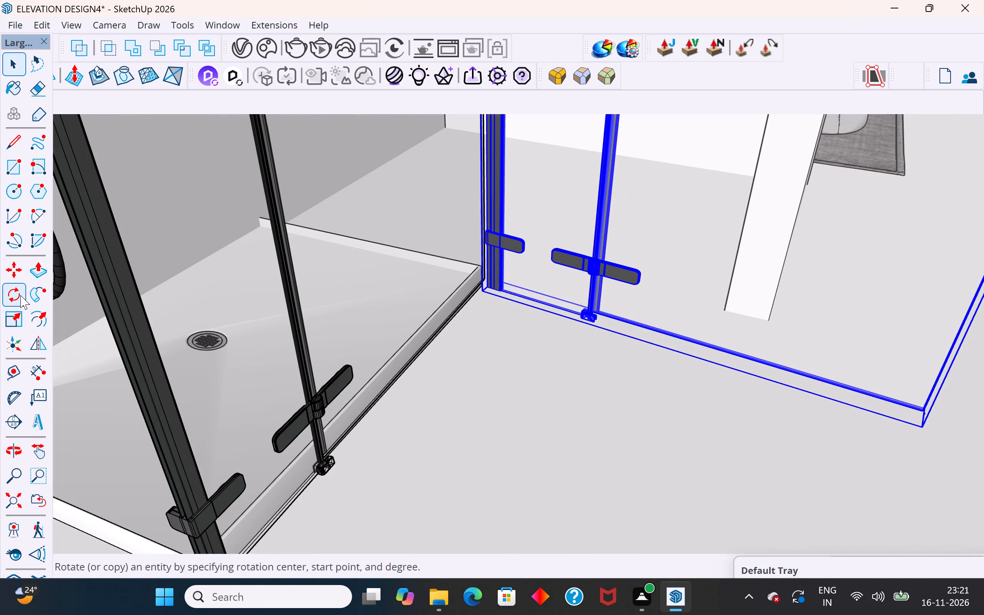
scroll(417, 302, "up", 3)
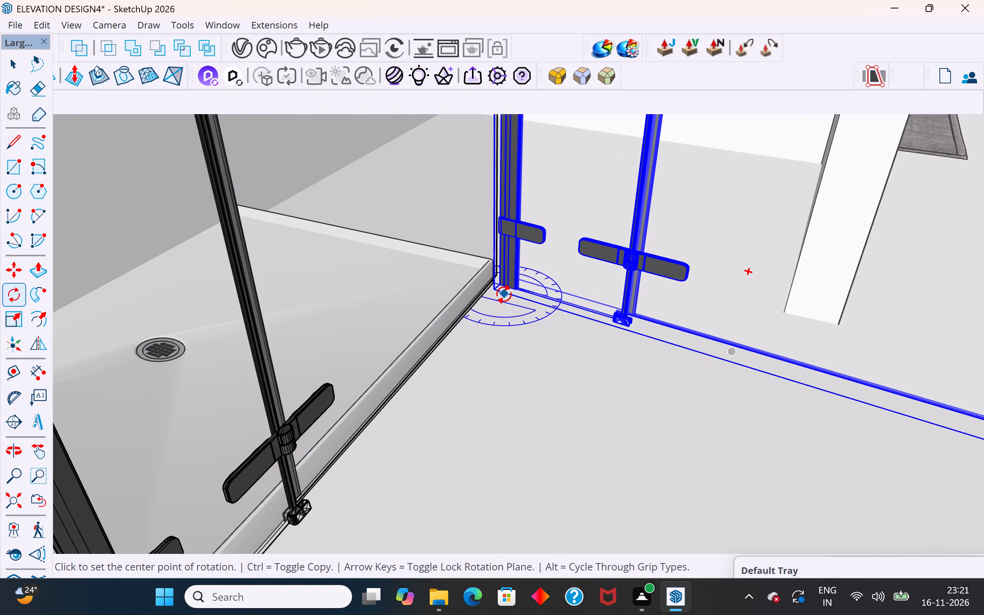
left_click(504, 292)
scroll(504, 292, "down", 5)
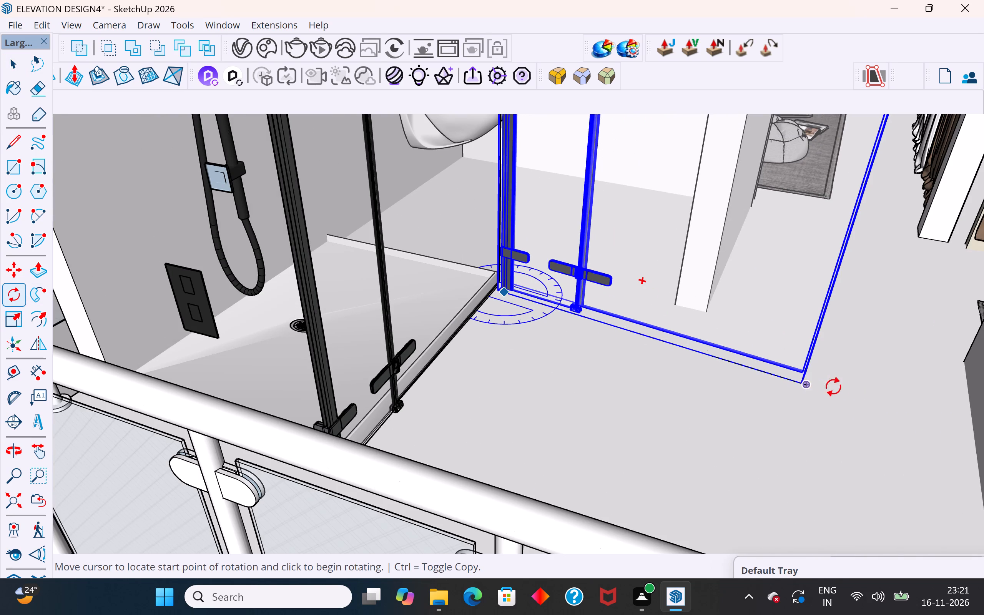
left_click(847, 405)
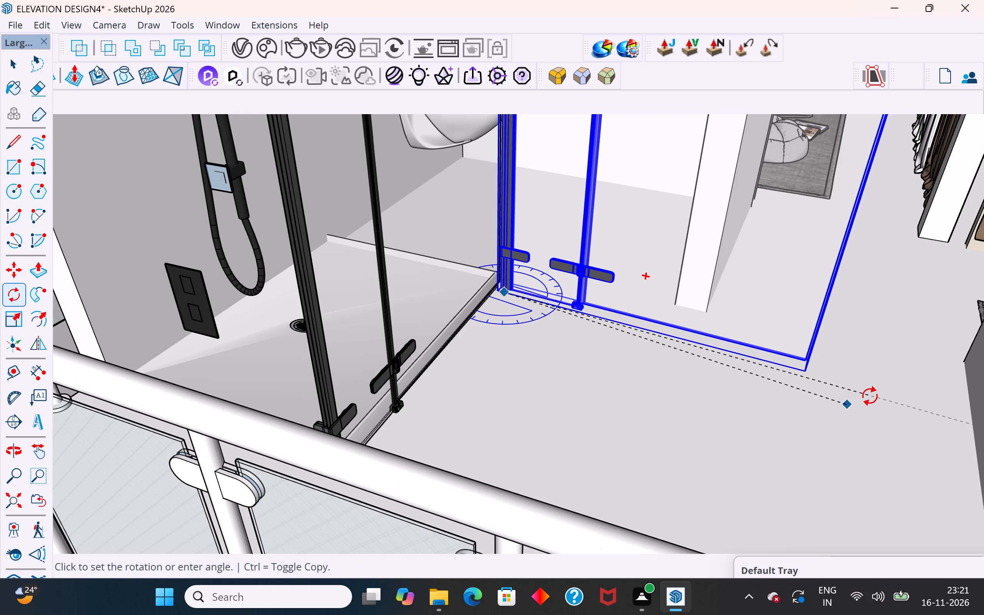
left_click(869, 399)
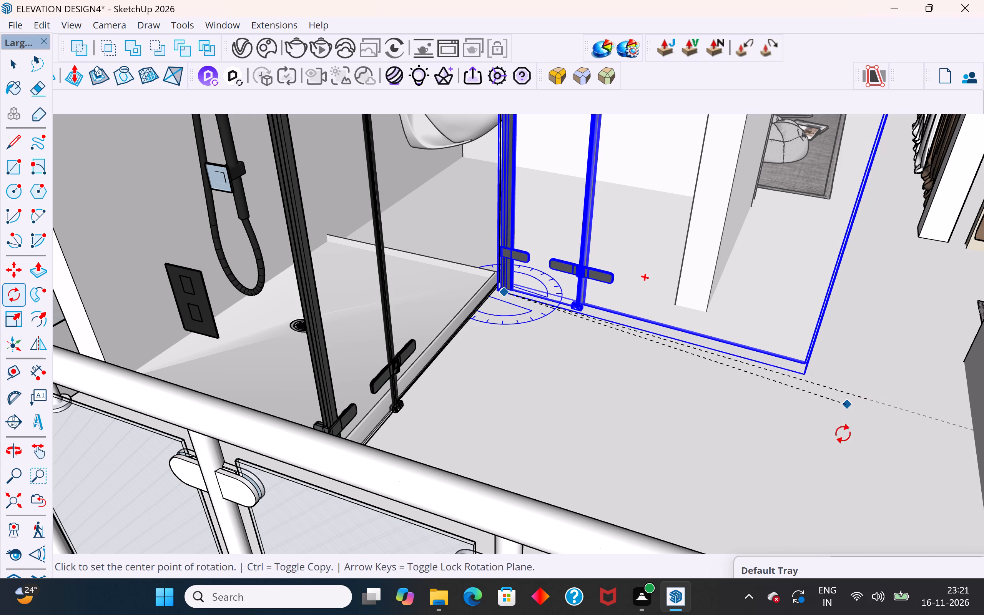
scroll(830, 440, "down", 6)
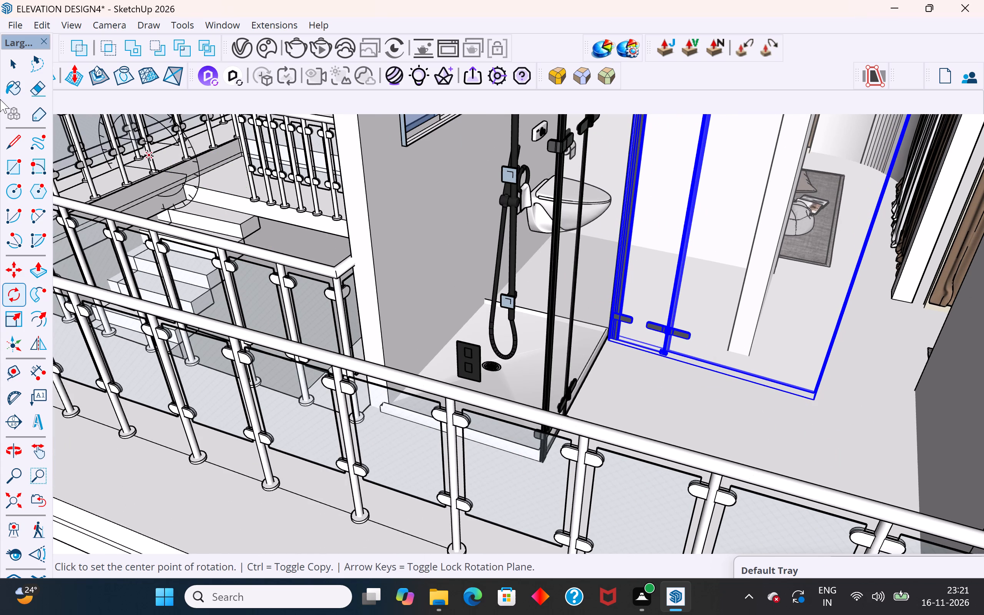
left_click(18, 64)
scroll(595, 435, "down", 5)
scroll(233, 352, "down", 4)
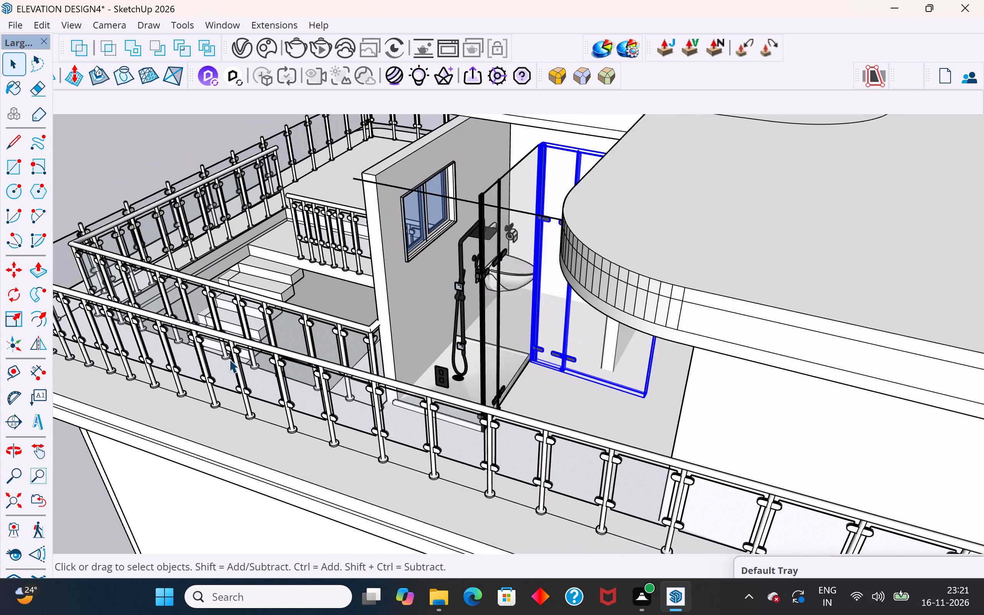
left_click(121, 150)
Move the rotated glass panel by its far bottom corner to the tray's inner corner, placing it along the tray's short edge.
scroll(510, 297, "up", 3)
middle_click_drag(534, 342, 638, 327)
scroll(639, 336, "up", 3)
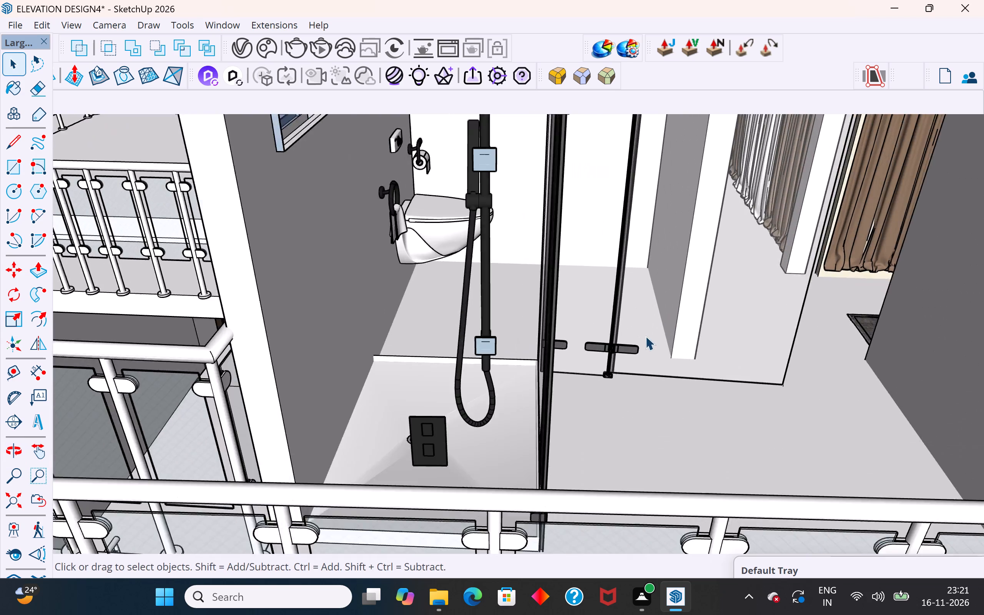
scroll(645, 336, "up", 6)
middle_click_drag(707, 354, 651, 344)
scroll(651, 344, "up", 4)
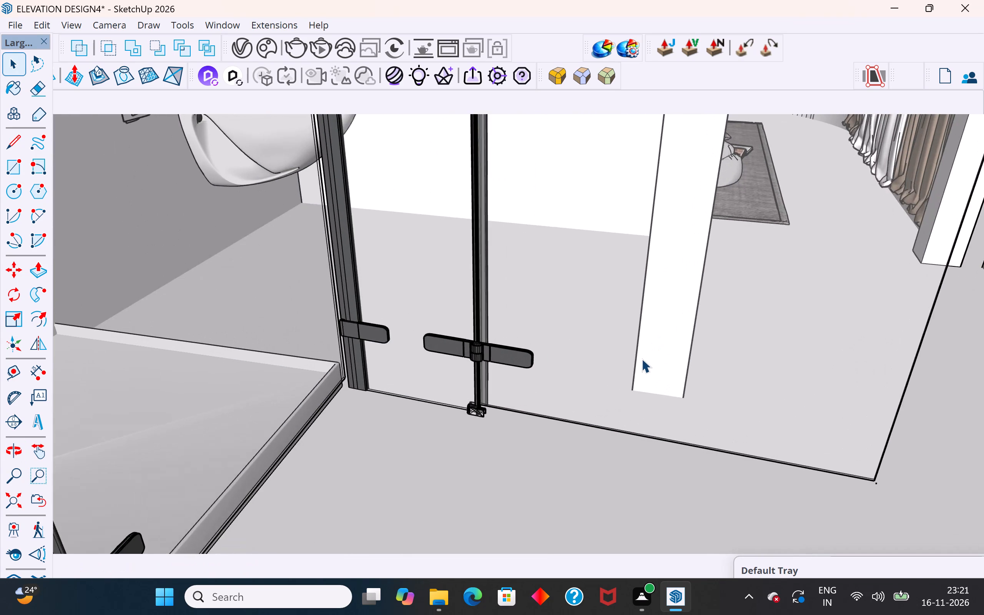
scroll(642, 359, "down", 5)
left_click(770, 402)
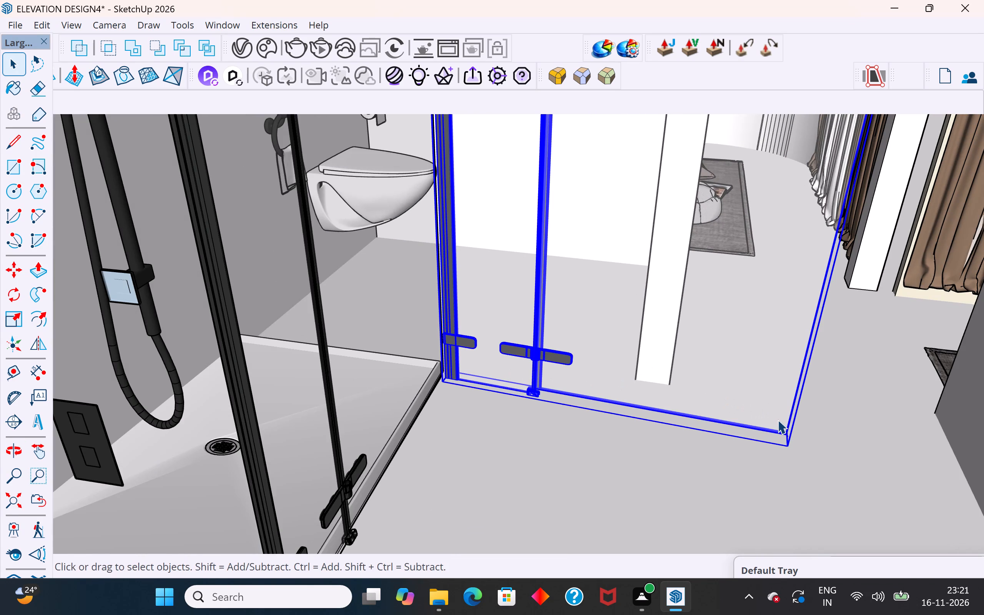
key("m")
left_click(790, 435)
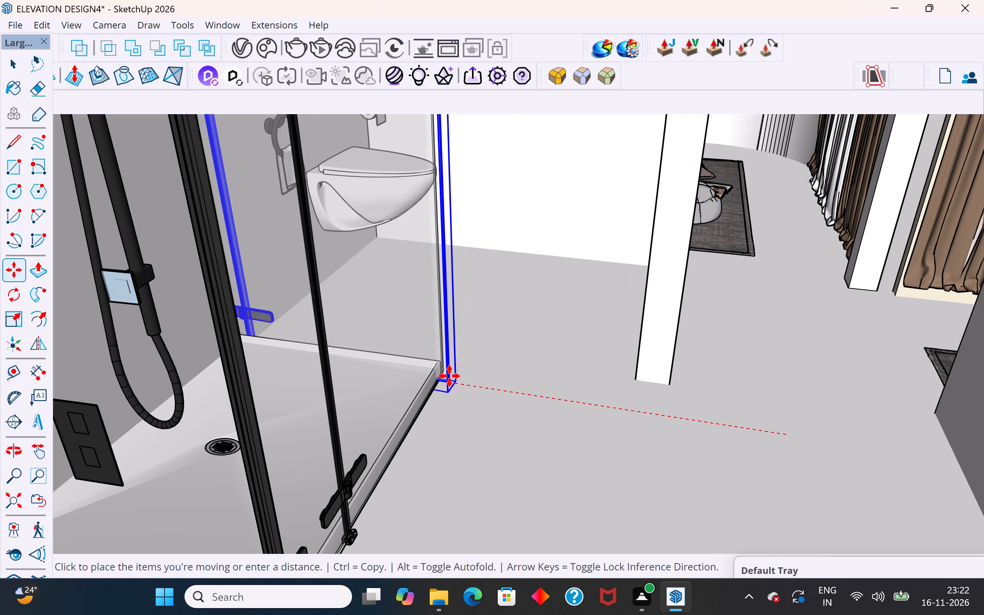
left_click(446, 364)
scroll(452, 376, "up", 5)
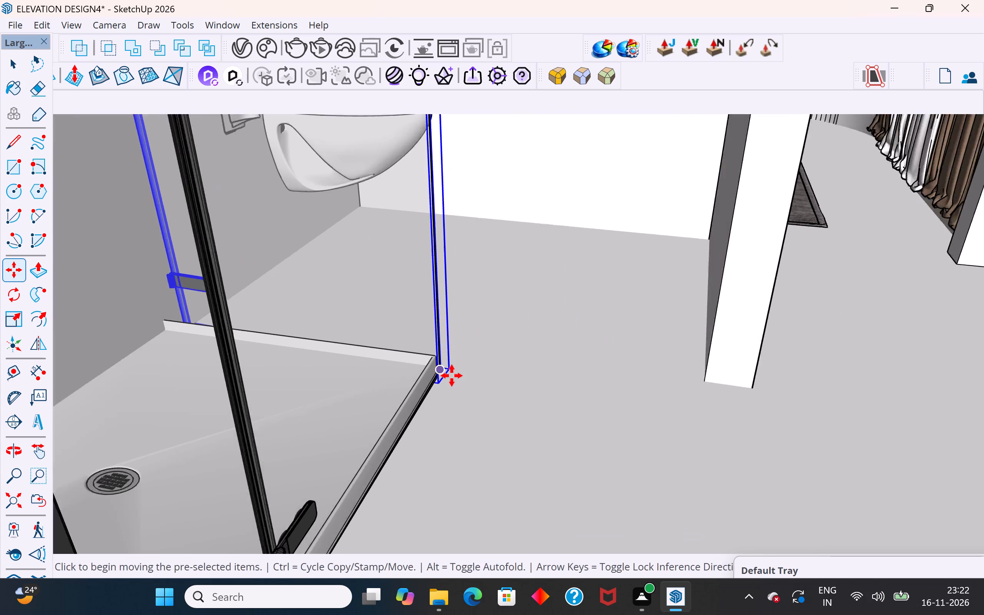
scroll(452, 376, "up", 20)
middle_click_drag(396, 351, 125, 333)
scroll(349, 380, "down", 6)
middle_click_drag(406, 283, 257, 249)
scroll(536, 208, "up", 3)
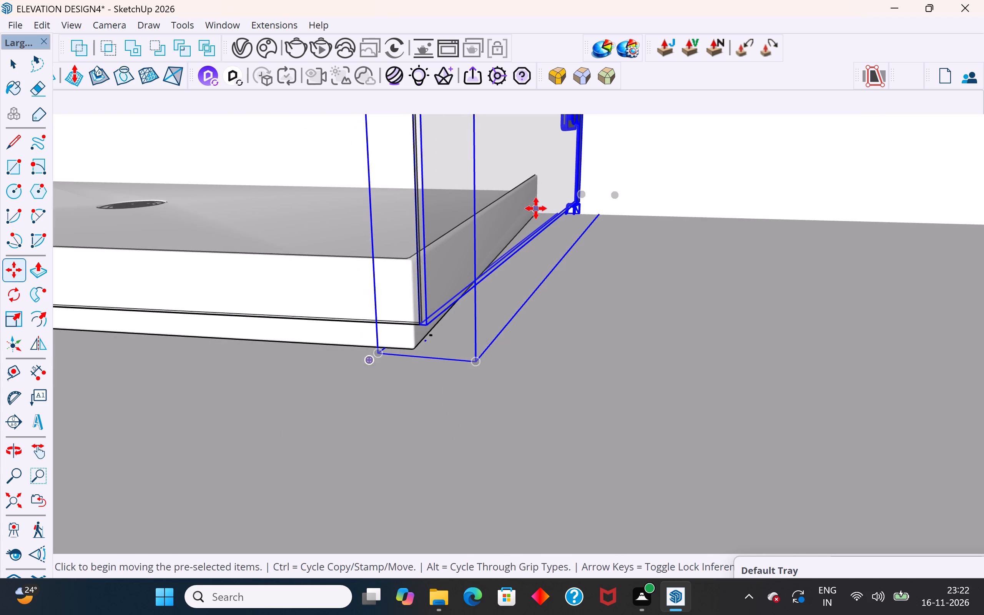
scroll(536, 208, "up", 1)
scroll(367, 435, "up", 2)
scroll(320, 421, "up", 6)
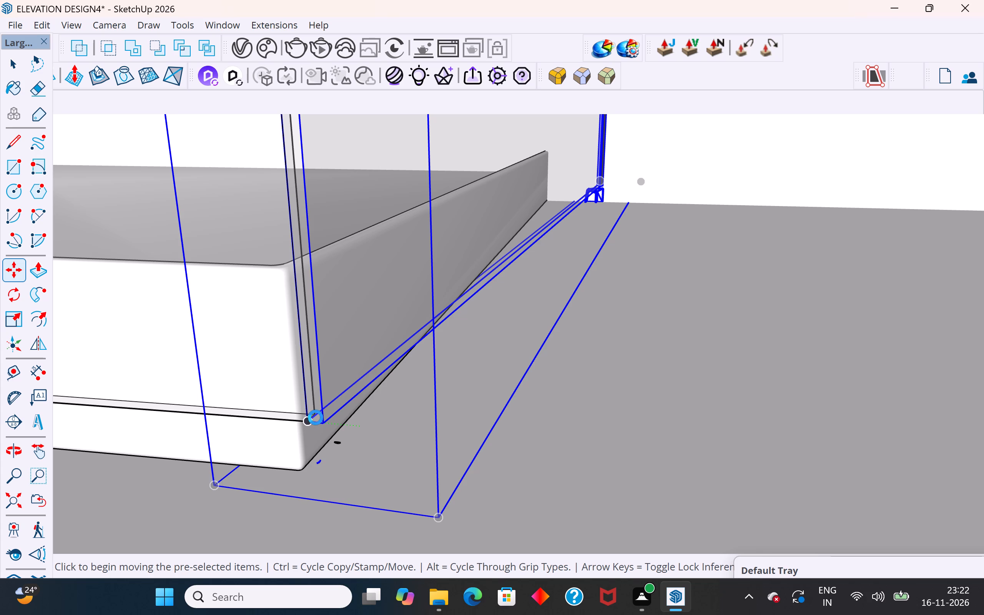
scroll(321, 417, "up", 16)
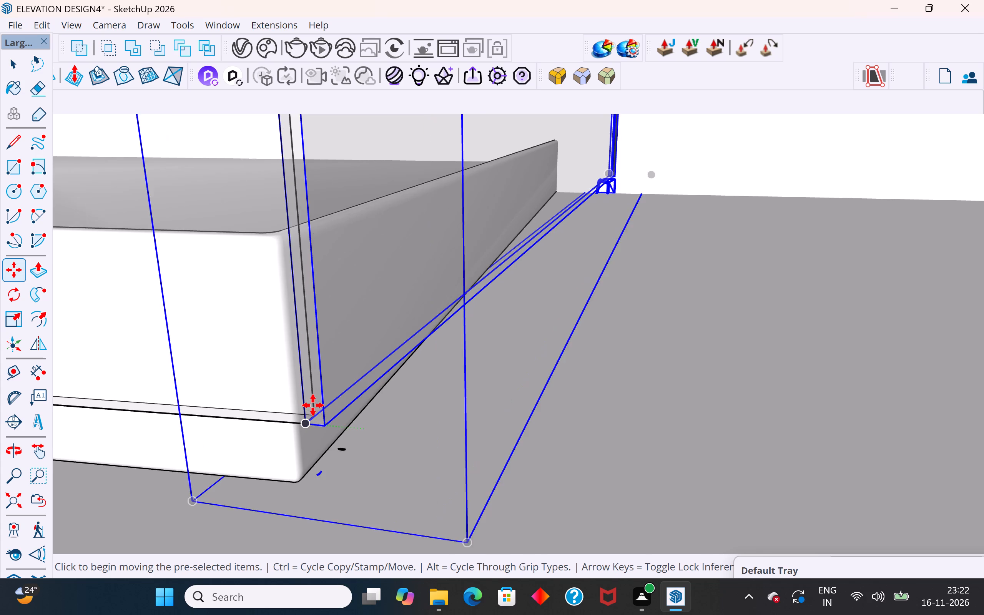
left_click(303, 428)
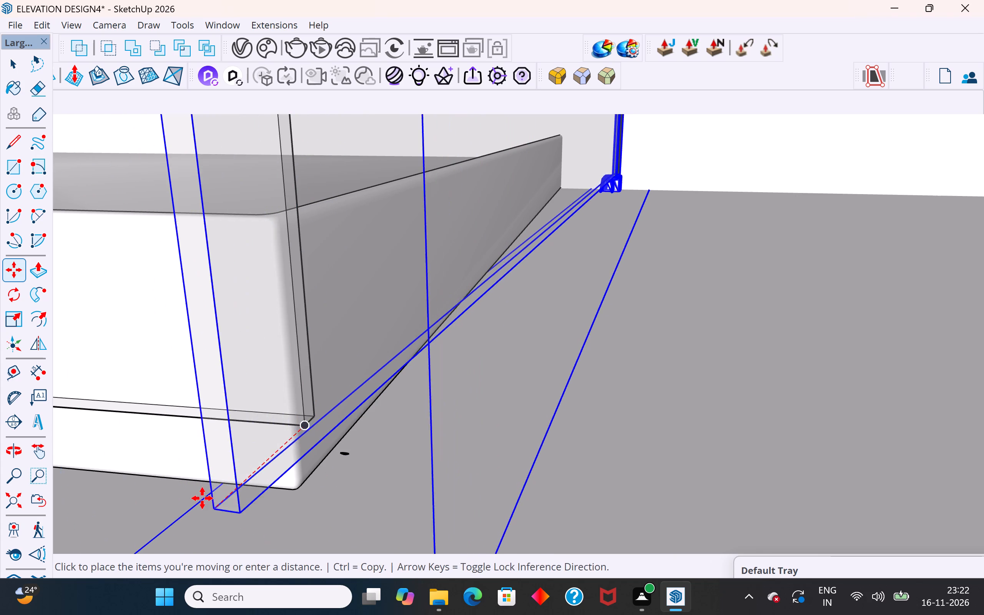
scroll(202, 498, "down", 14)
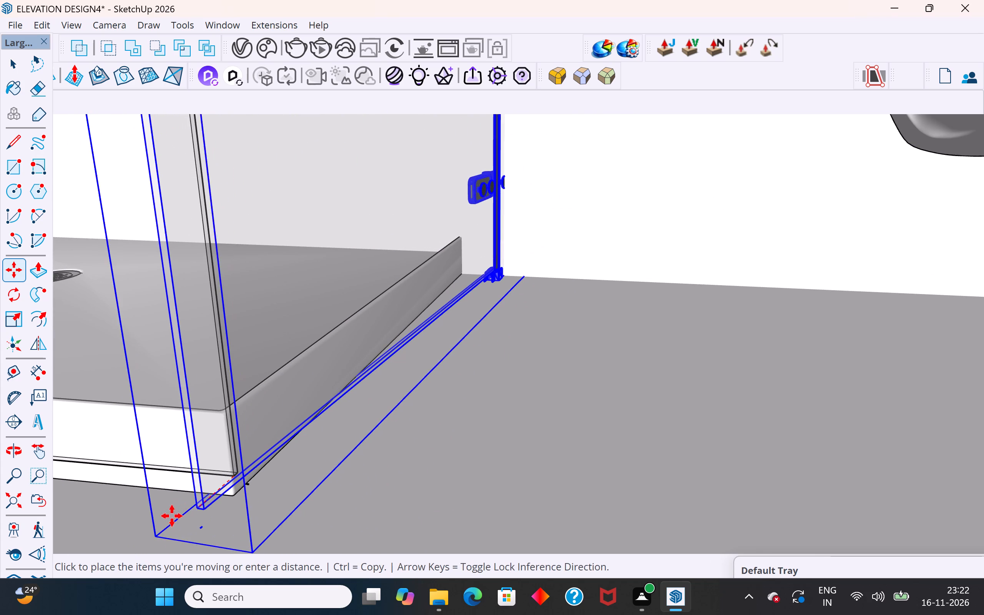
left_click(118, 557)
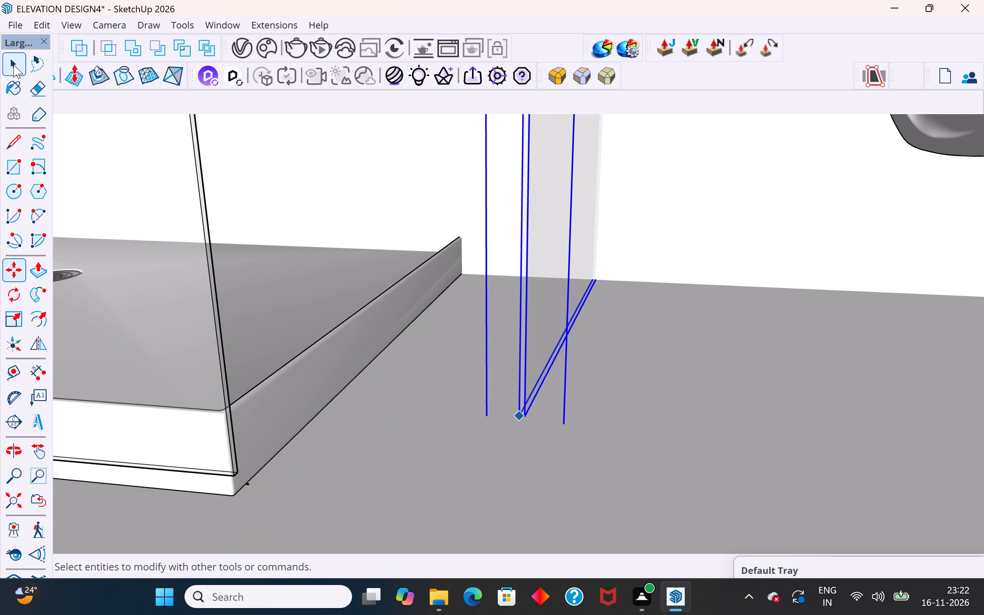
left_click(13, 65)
Move the rotated glass panel by its bottom corner to where the shower tray's short edge meets the window wall.
scroll(490, 268, "up", 5)
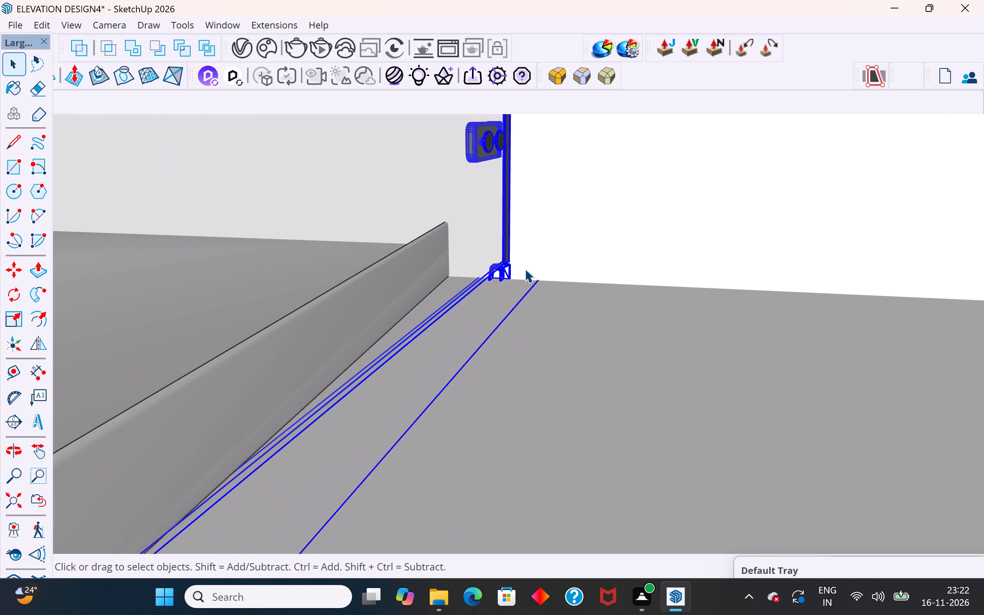
scroll(525, 269, "up", 2)
middle_click_drag(523, 276, 393, 342)
scroll(400, 331, "up", 4)
left_click(414, 306)
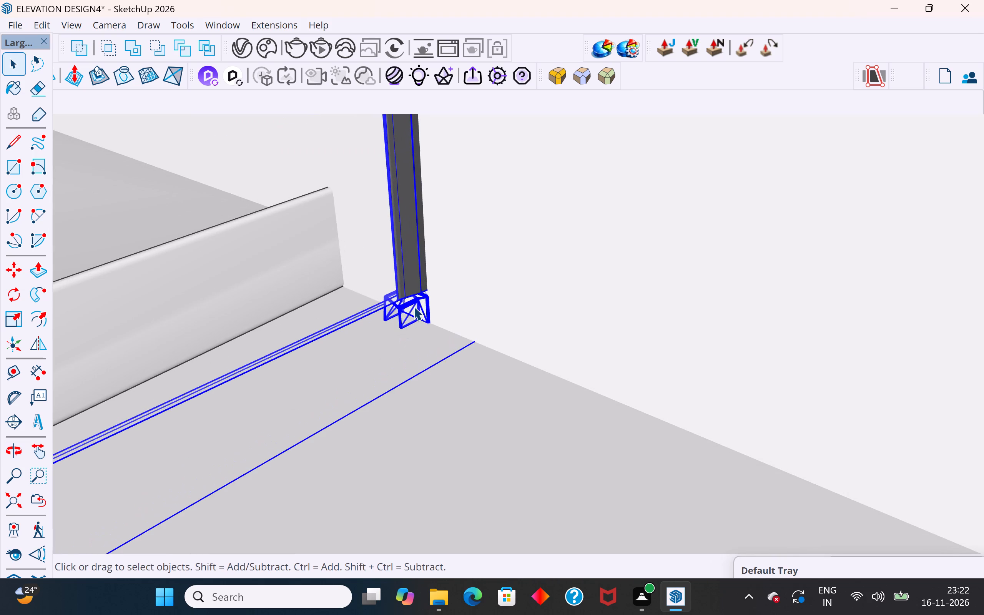
key("m")
left_click(475, 342)
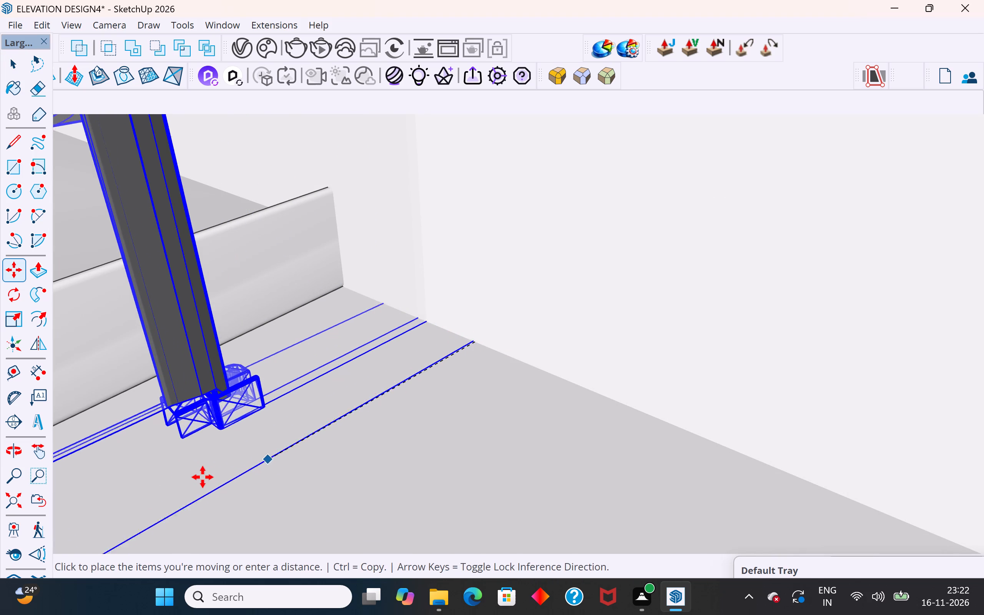
scroll(201, 477, "down", 11)
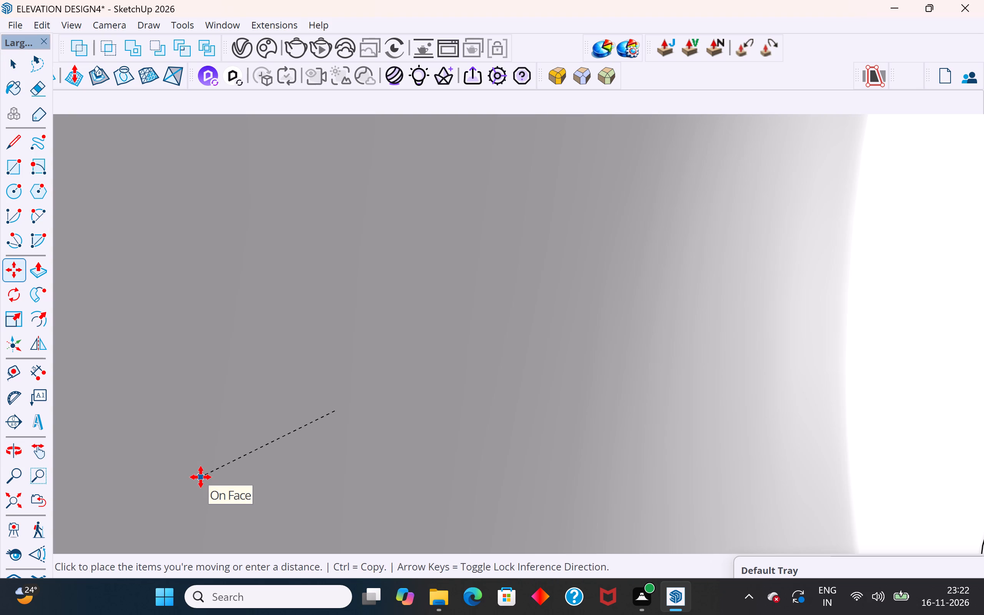
middle_click(201, 477)
left_click(16, 498)
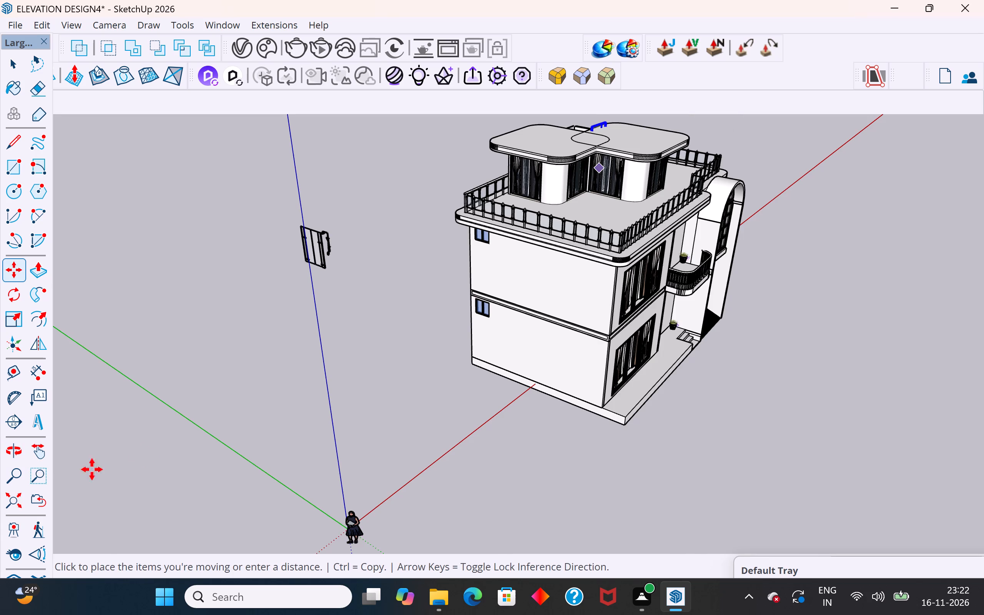
scroll(617, 240, "up", 3)
middle_click_drag(660, 199, 537, 255)
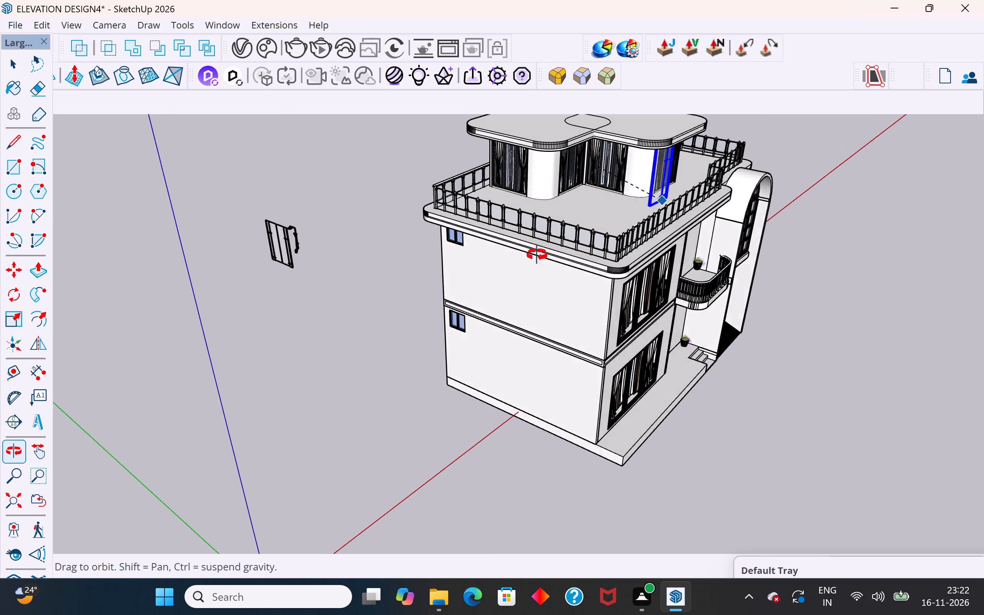
middle_click_drag(537, 255, 180, 284)
scroll(602, 331, "up", 11)
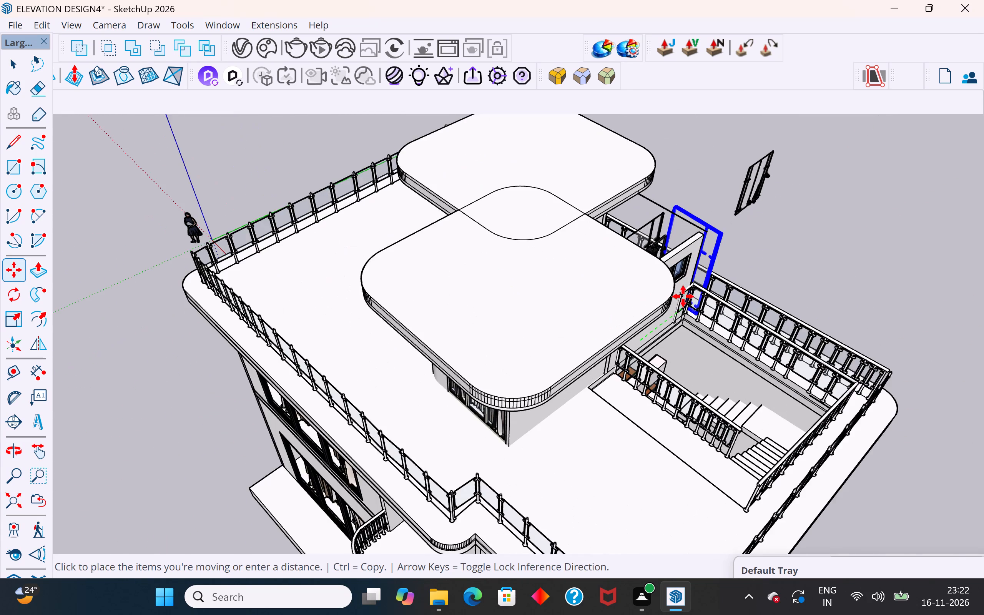
scroll(683, 296, "up", 10)
middle_click_drag(674, 313, 693, 490)
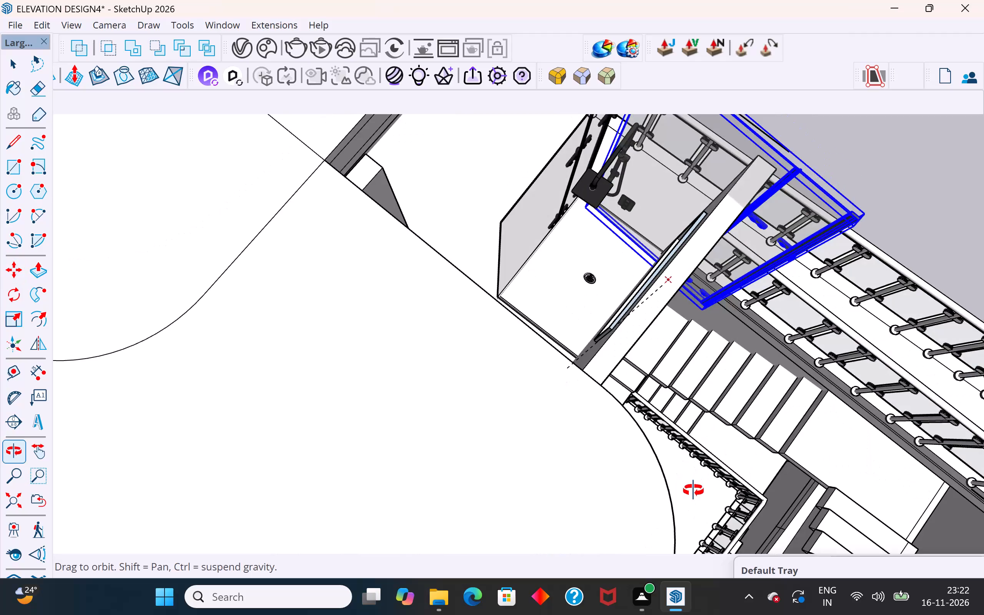
middle_click_drag(693, 490, 643, 526)
scroll(596, 407, "up", 8)
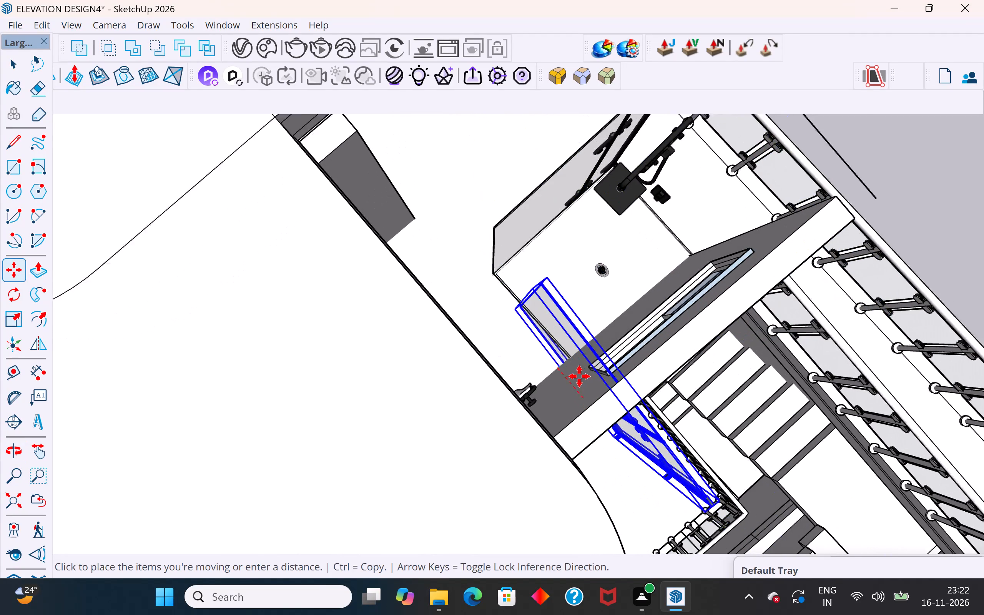
scroll(579, 376, "up", 3)
middle_click_drag(579, 375, 632, 433)
scroll(604, 392, "up", 15)
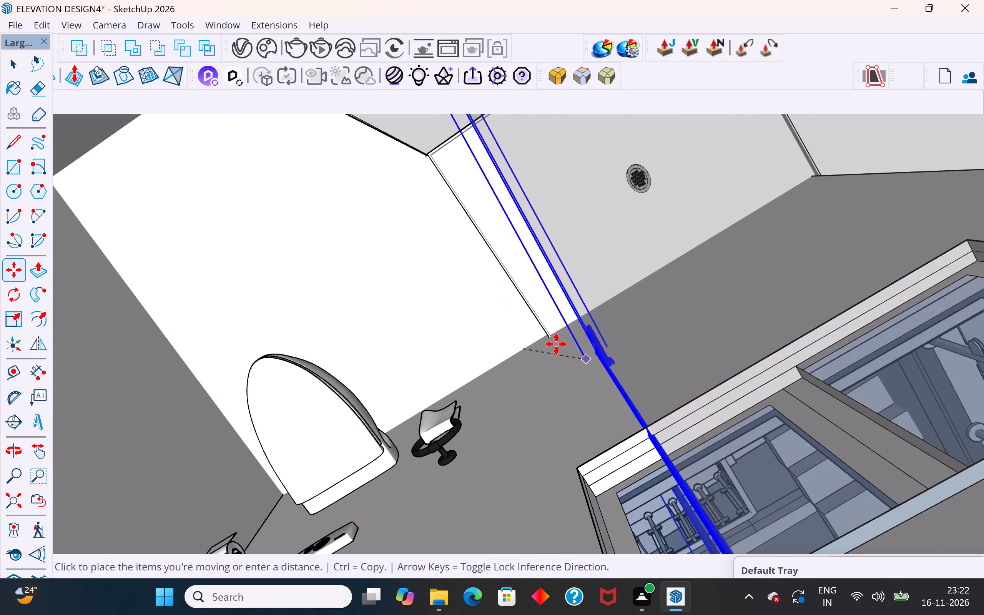
scroll(556, 344, "up", 11)
middle_click_drag(546, 341, 956, 299)
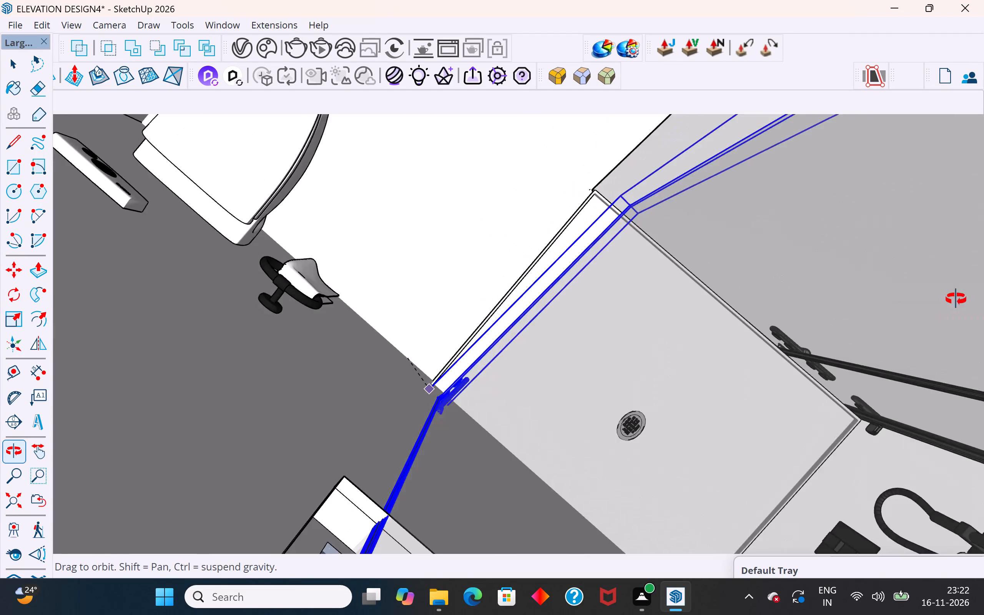
middle_click_drag(956, 299, 895, 139)
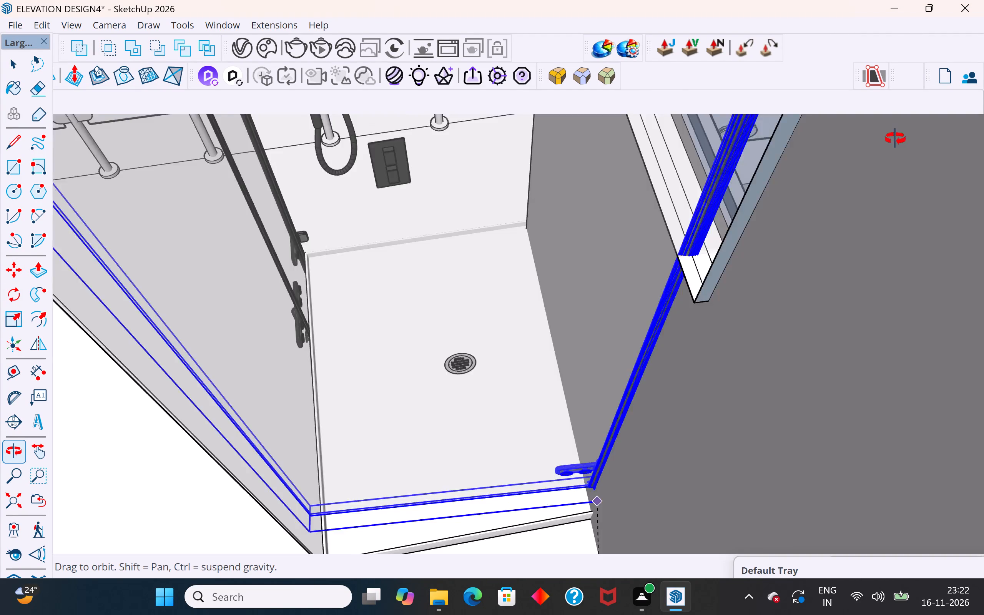
middle_click_drag(895, 139, 927, 219)
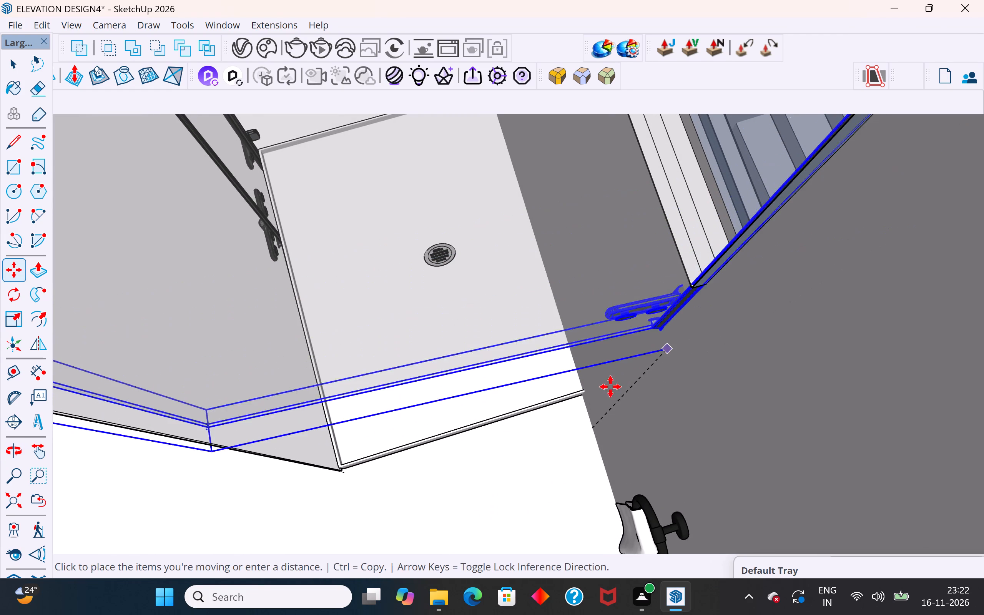
middle_click_drag(583, 410, 661, 374)
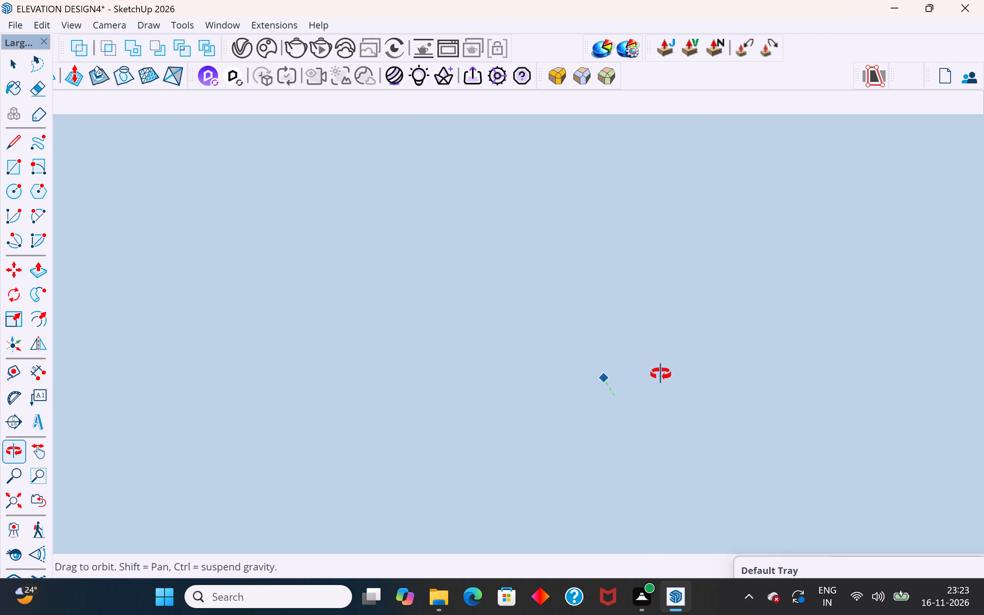
middle_click_drag(661, 374, 707, 301)
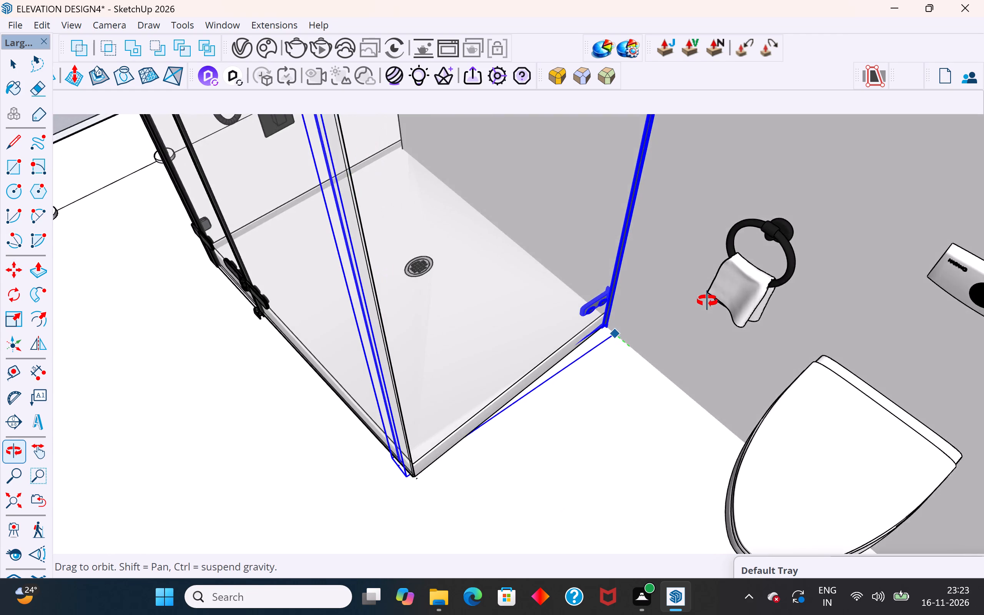
middle_click_drag(707, 301, 697, 246)
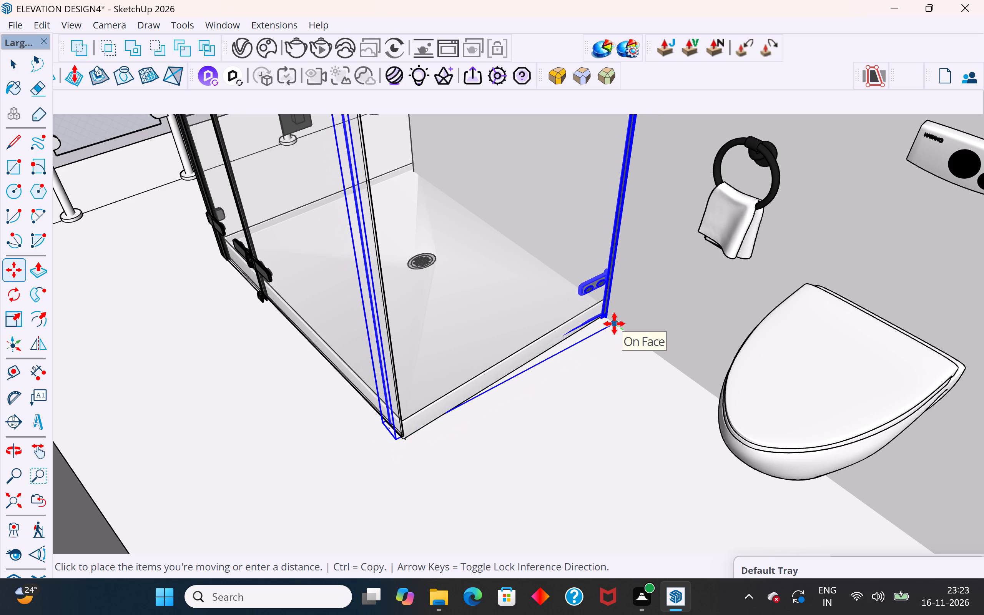
left_click(614, 324)
Rotate the glass panel slightly about its bottom corner at the wall to align it with the tray's short edge, and deselect it.
left_click(22, 297)
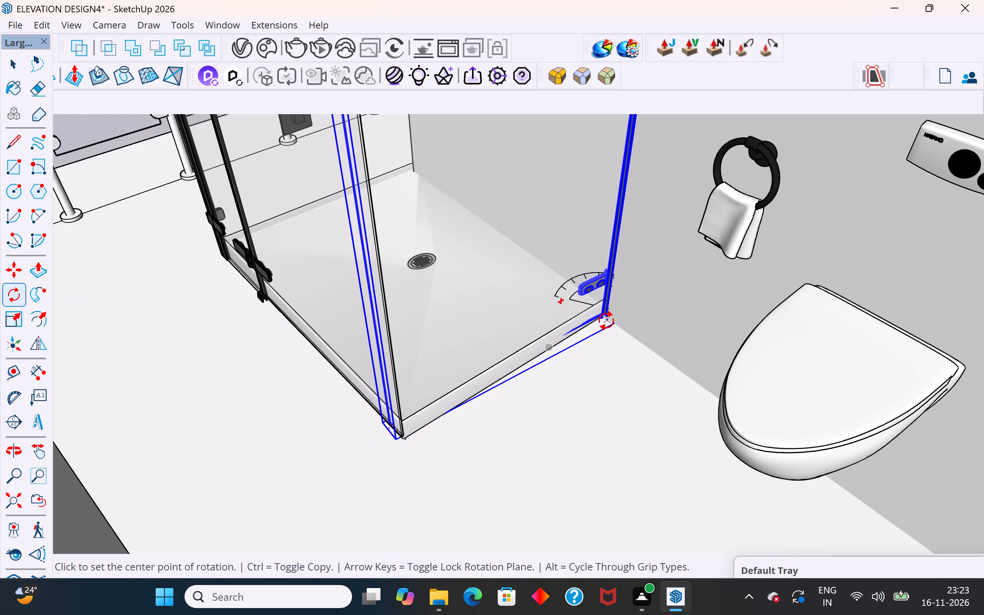
left_click(600, 331)
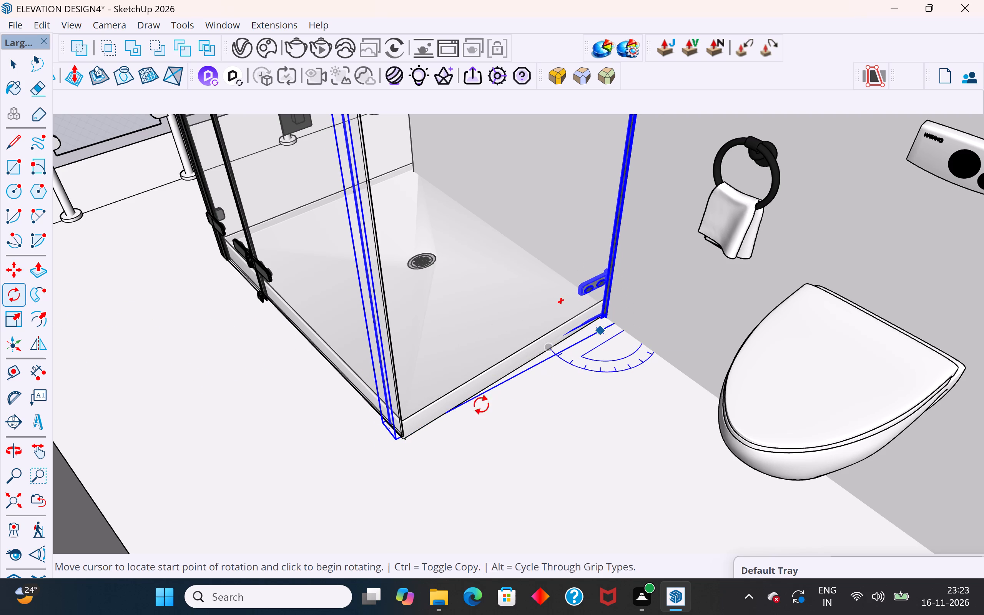
scroll(383, 443, "up", 12)
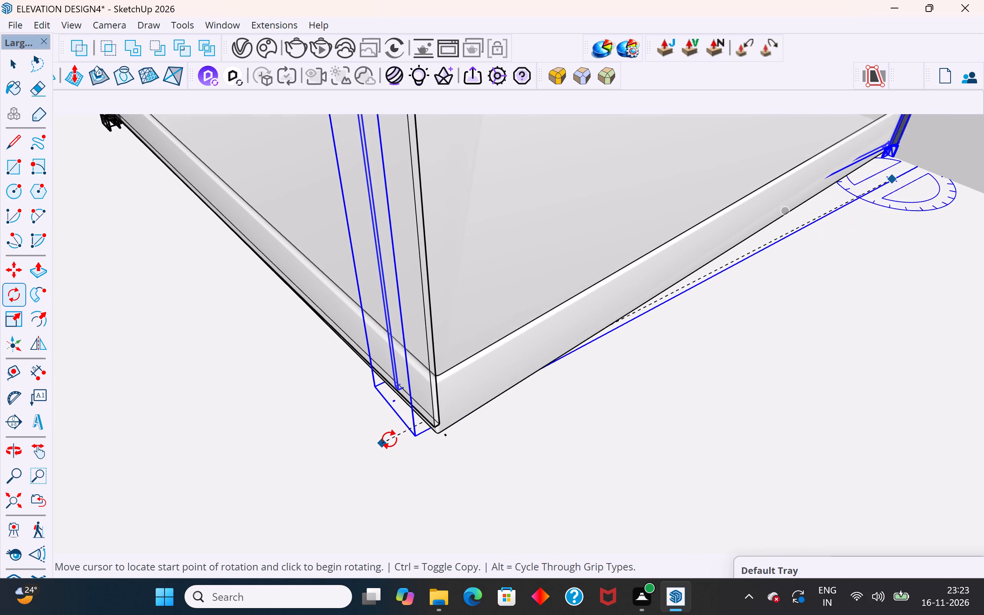
left_click(397, 390)
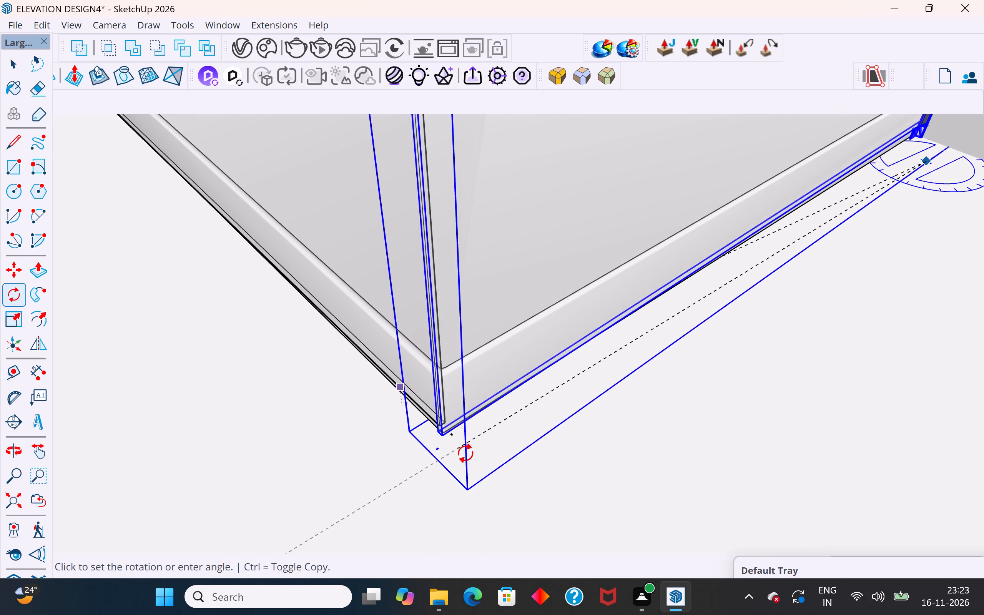
left_click(463, 451)
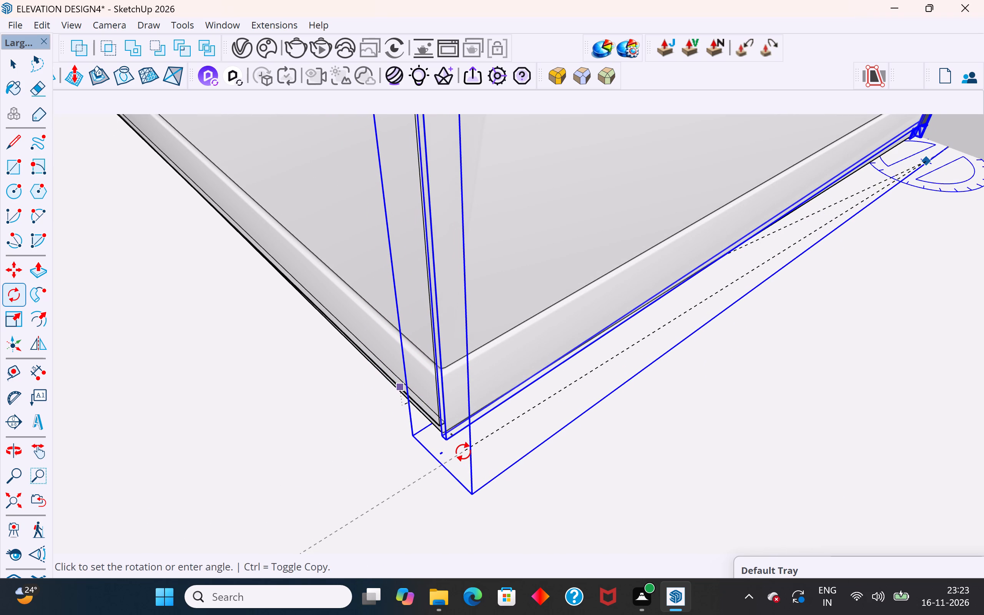
scroll(461, 451, "down", 15)
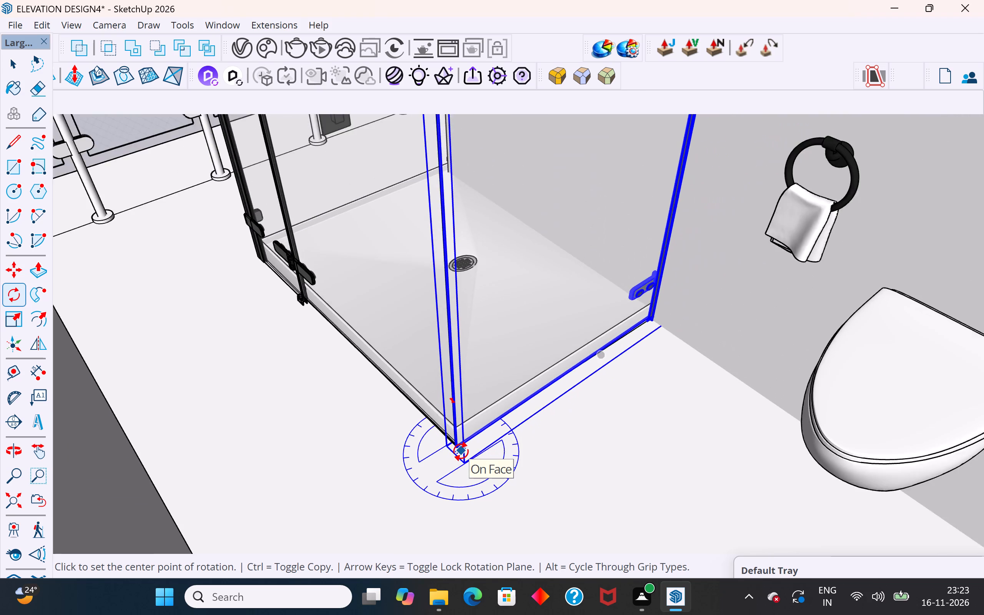
scroll(461, 451, "down", 2)
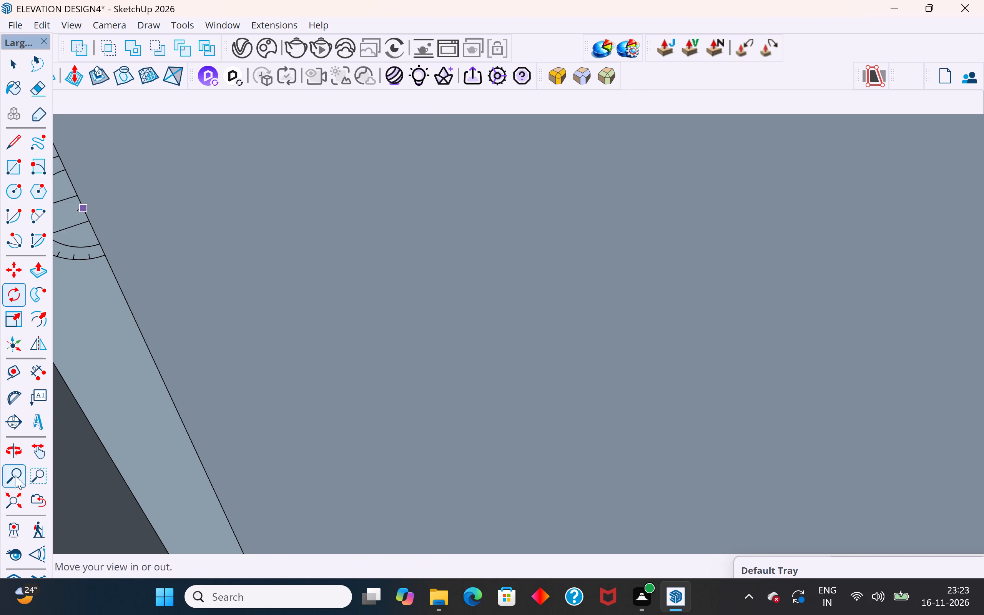
left_click(13, 490)
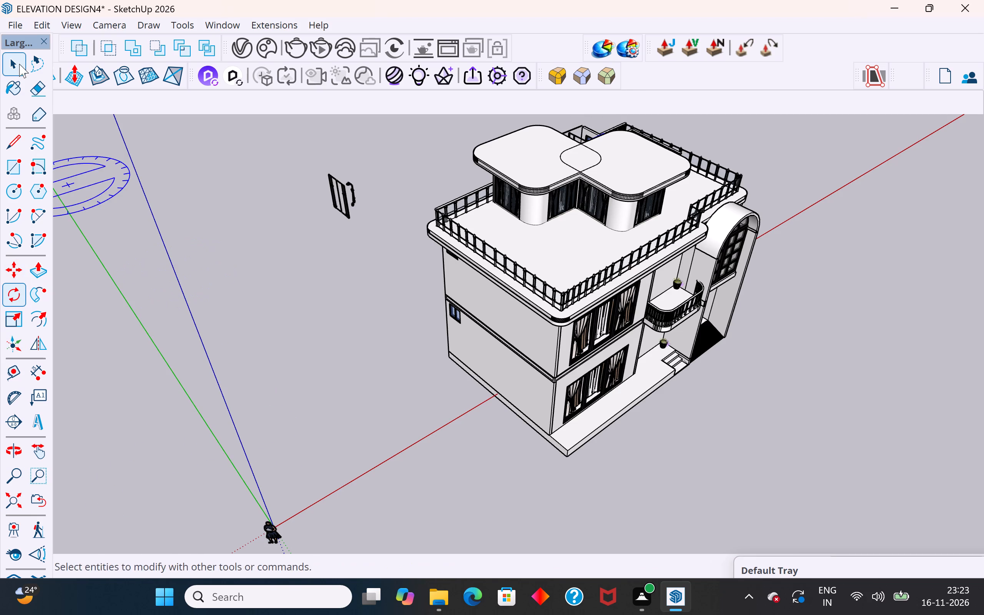
left_click(19, 64)
left_click(276, 325)
Scale the short-edge glass panel narrower along its width so its hinged side ends at the window wall's inner face.
scroll(916, 194, "up", 3)
scroll(749, 206, "up", 2)
middle_click_drag(728, 367, 549, 288)
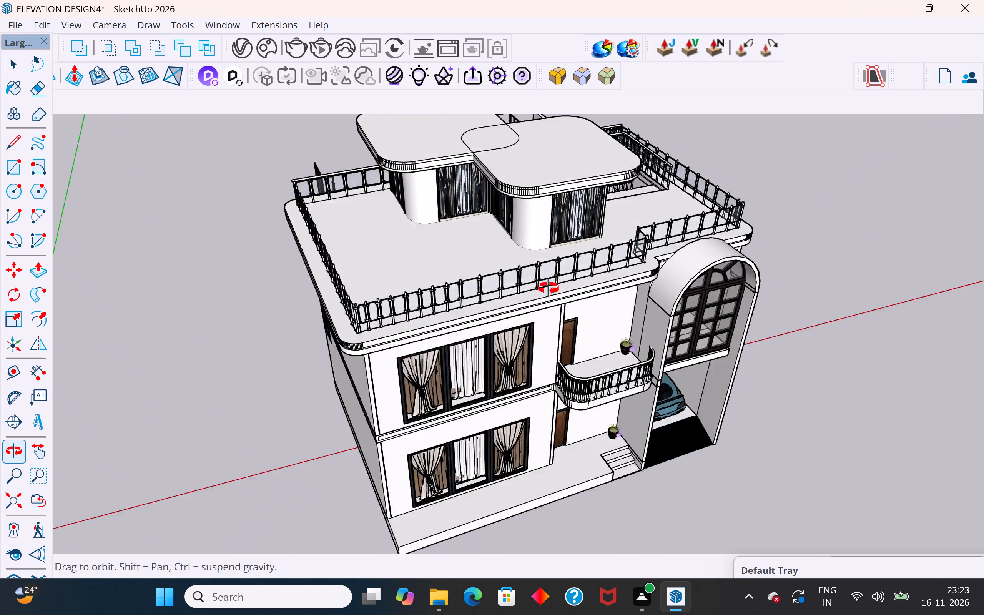
middle_click_drag(549, 288, 450, 208)
scroll(639, 288, "up", 3)
scroll(639, 288, "down", 4)
middle_click_drag(751, 283, 298, 421)
scroll(520, 393, "up", 7)
middle_click_drag(663, 341, 492, 354)
scroll(509, 361, "up", 2)
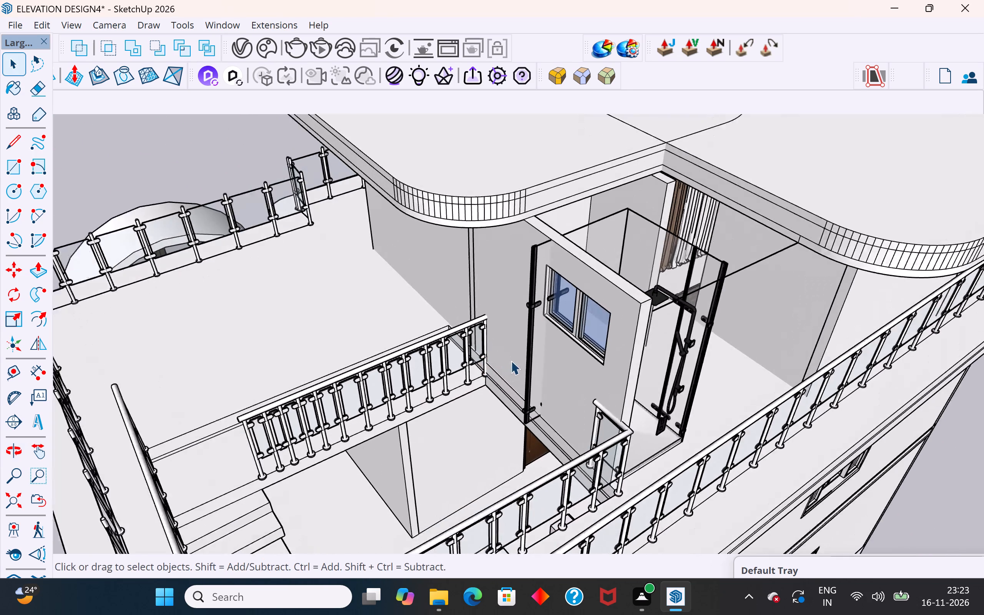
scroll(511, 361, "up", 1)
middle_click_drag(517, 397, 399, 432)
left_click(443, 392)
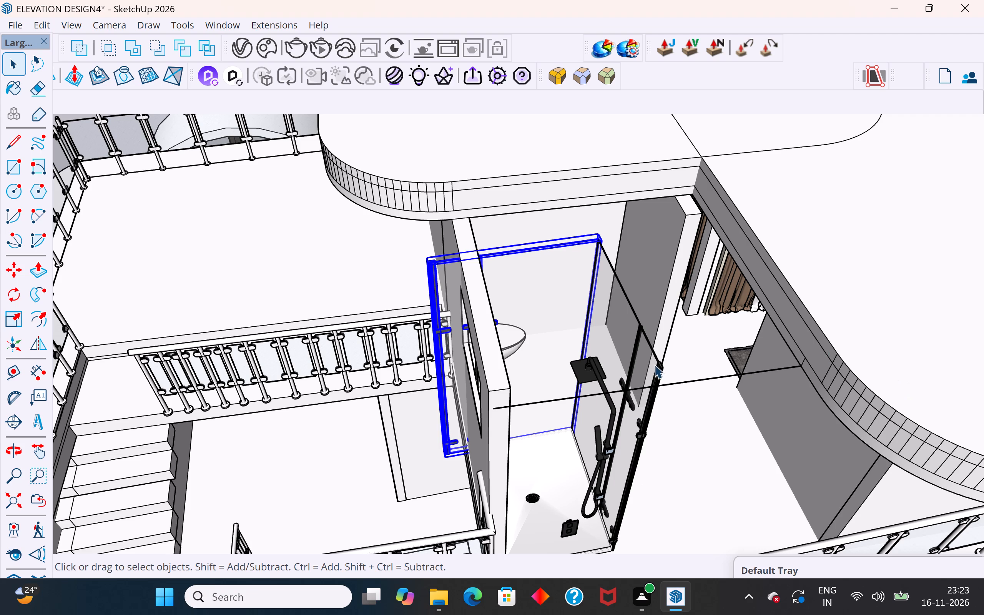
key("s")
scroll(439, 372, "up", 4)
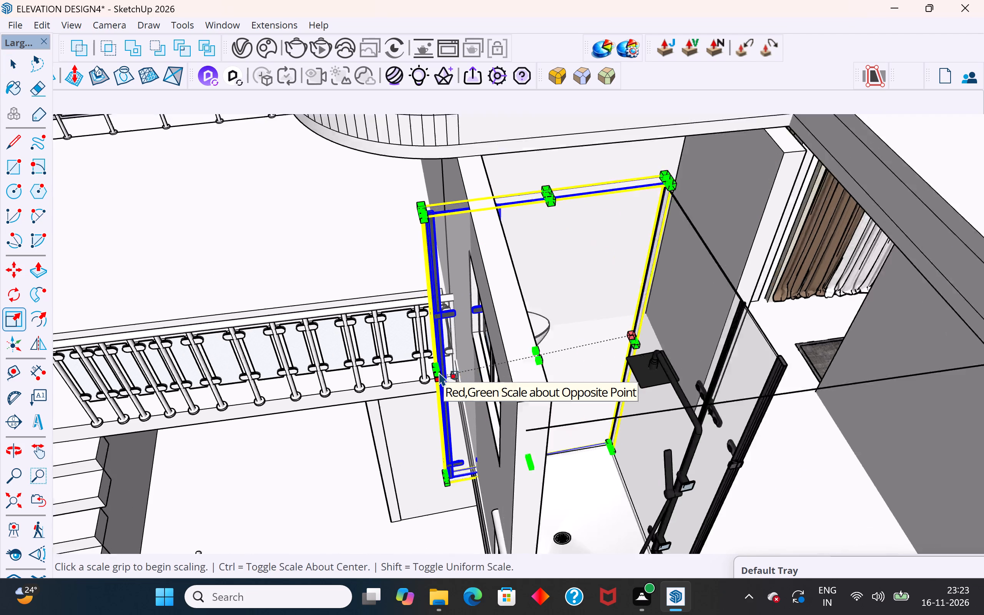
scroll(439, 372, "up", 4)
left_click(435, 372)
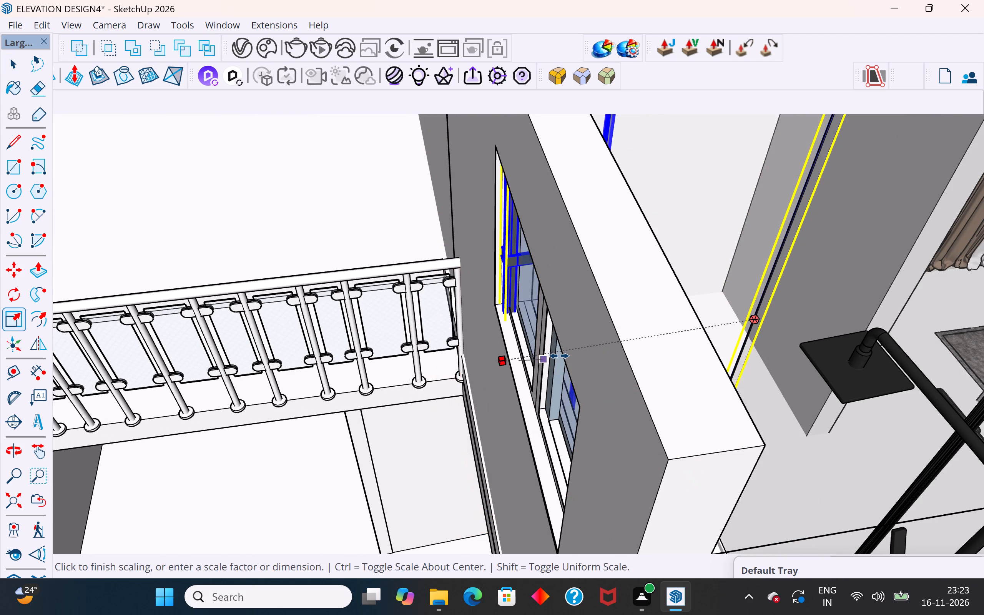
middle_click_drag(559, 356, 409, 348)
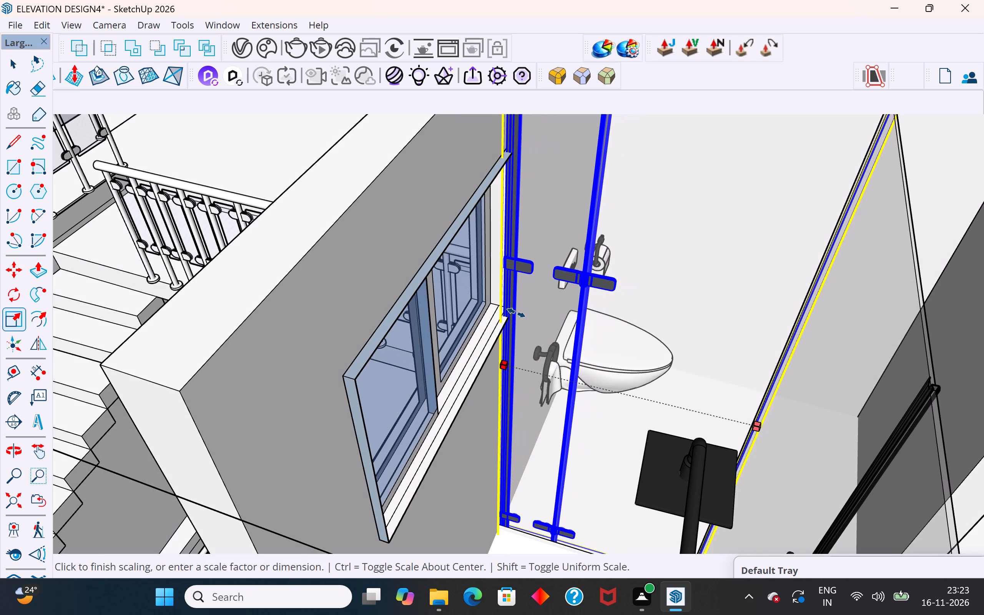
scroll(521, 319, "up", 16)
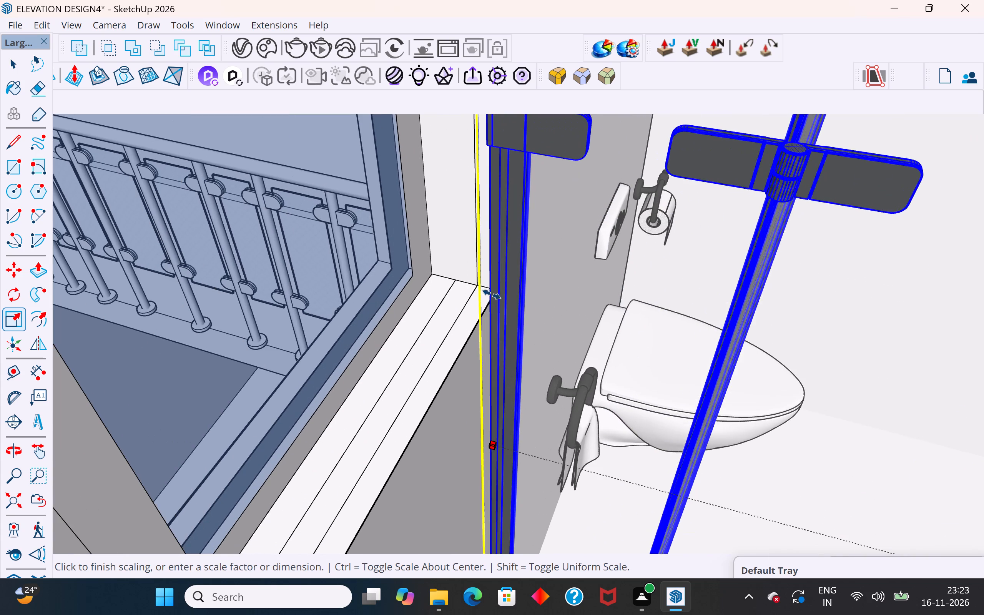
scroll(492, 294, "up", 3)
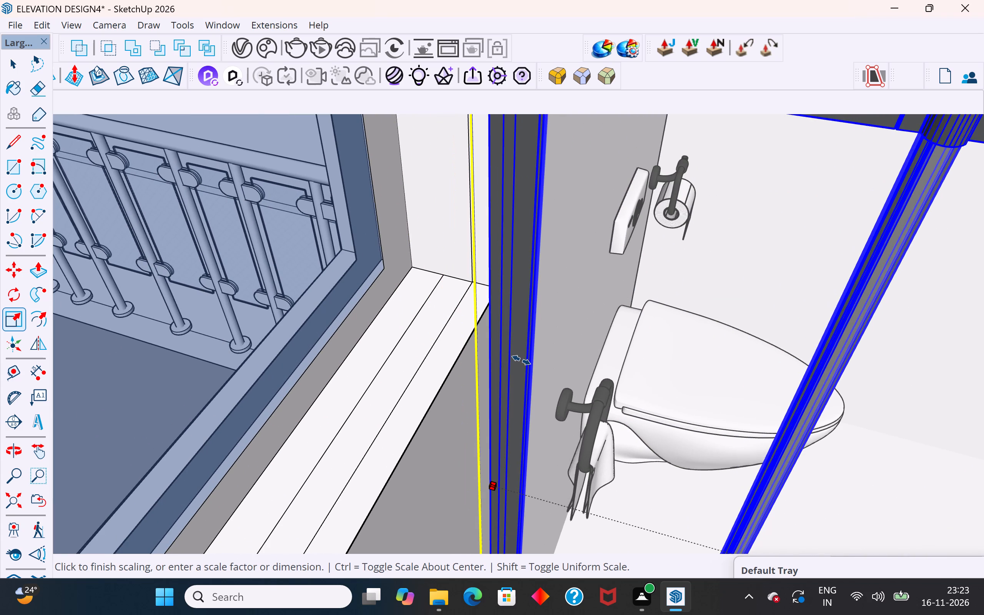
left_click(521, 360)
scroll(527, 366, "down", 3)
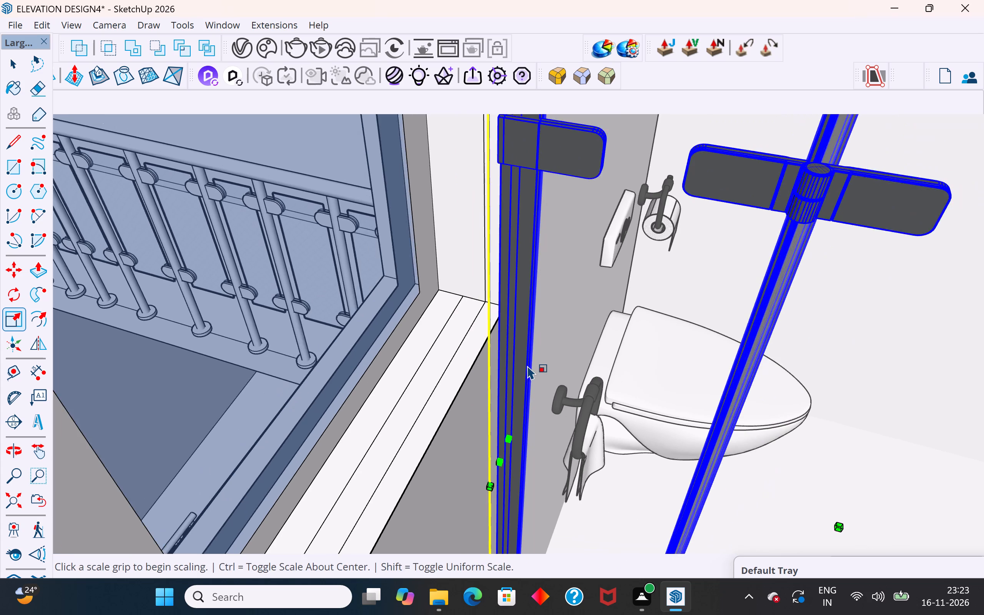
scroll(527, 366, "down", 15)
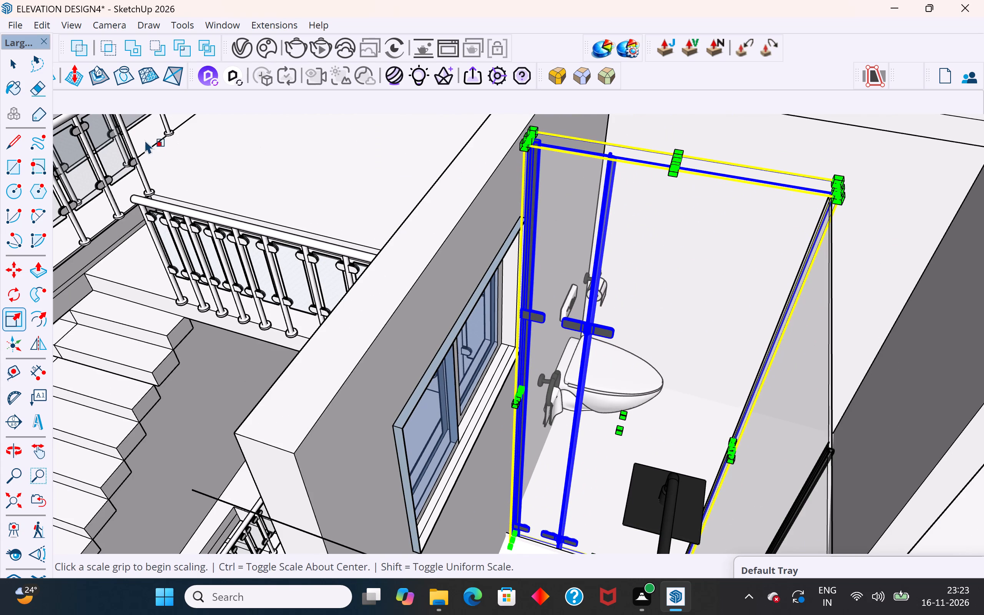
left_click(7, 66)
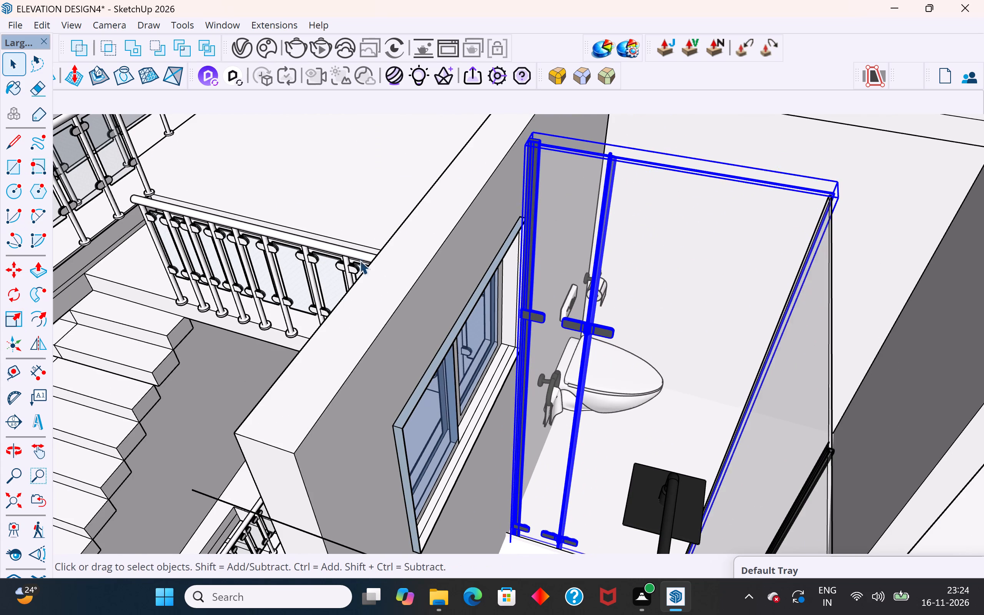
Scale the short-edge glass panel slightly wider along its width so its hinged side meets the window wall.
scroll(372, 283, "down", 5)
middle_click_drag(484, 282, 583, 234)
scroll(541, 229, "down", 6)
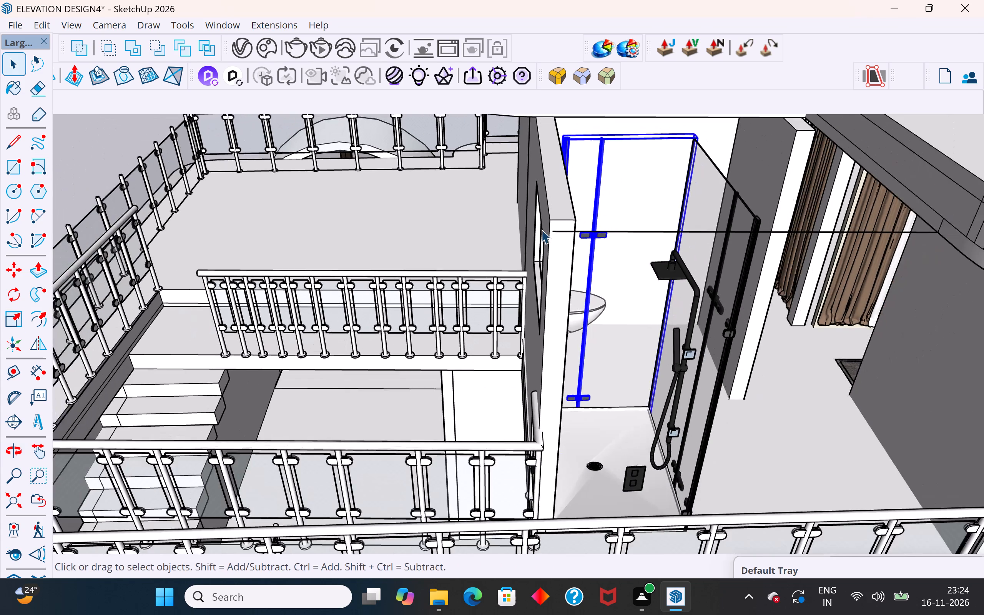
scroll(541, 229, "down", 4)
left_click(126, 190)
middle_click_drag(628, 257, 643, 219)
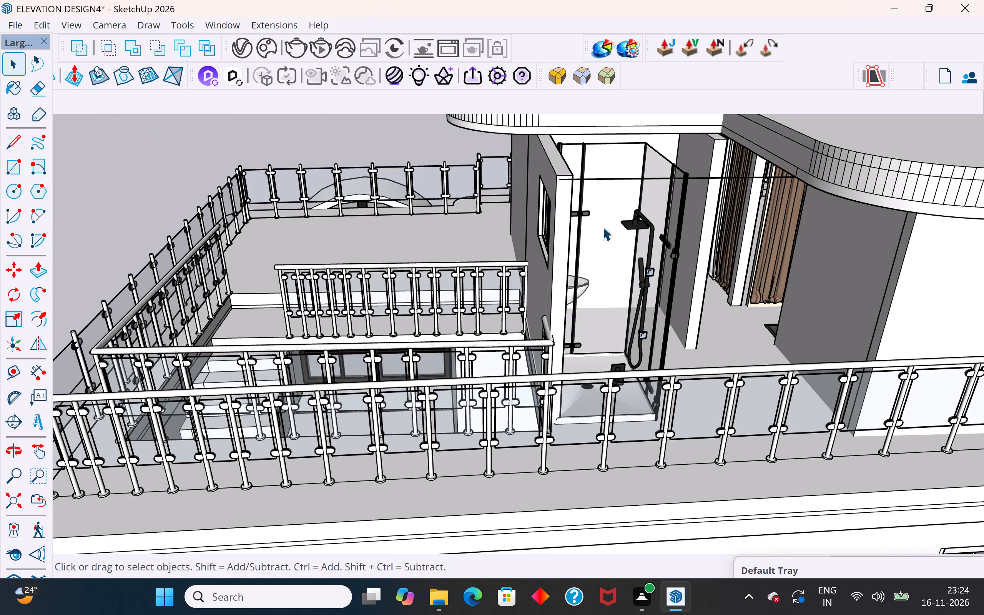
scroll(557, 270, "down", 6)
scroll(604, 149, "up", 9)
middle_click_drag(556, 216, 561, 196)
scroll(546, 174, "up", 2)
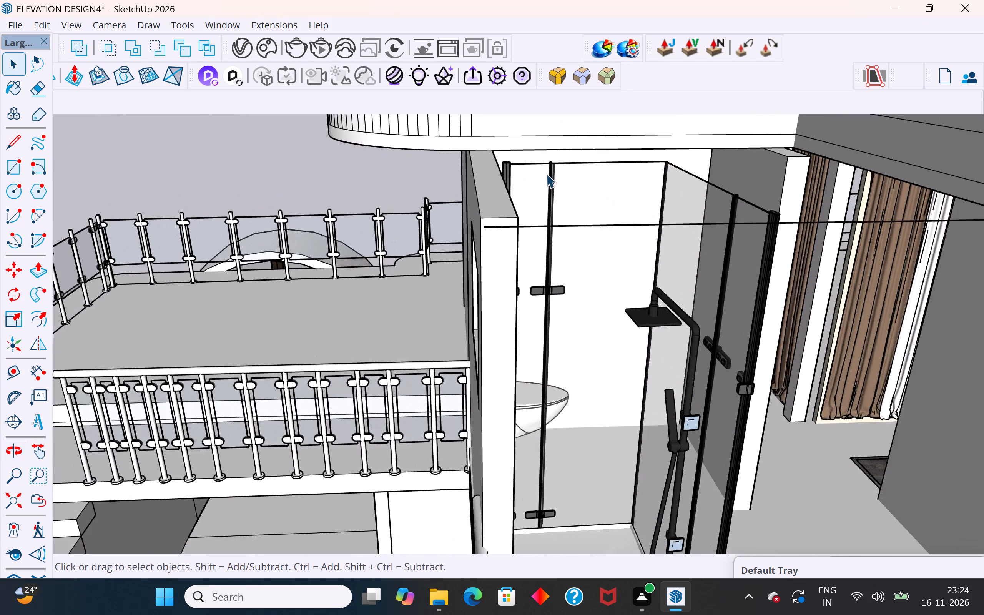
scroll(546, 174, "up", 2)
left_click(550, 172)
scroll(550, 172, "up", 3)
middle_click_drag(471, 197, 447, 204)
scroll(472, 248, "up", 4)
key("s")
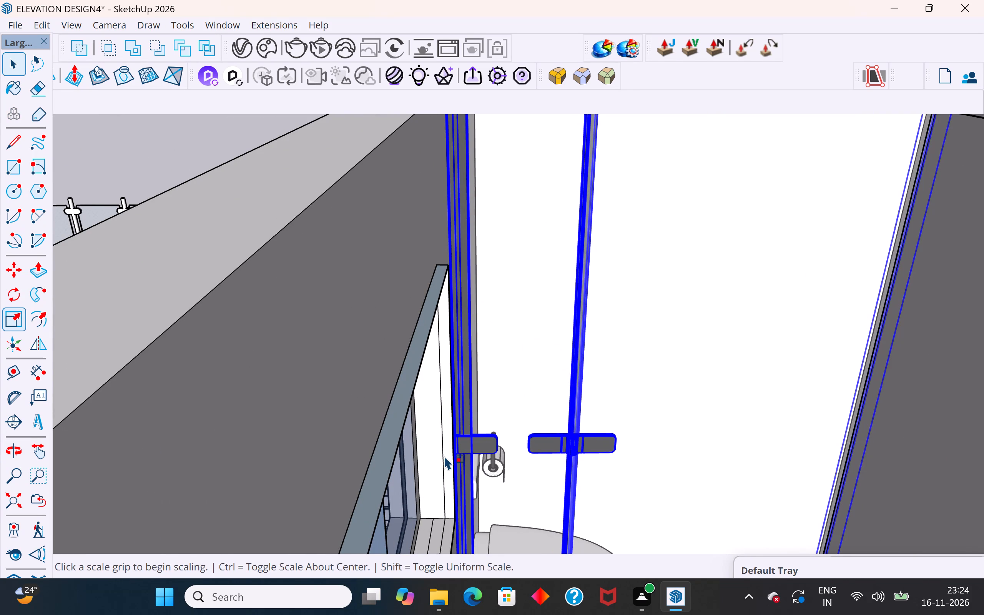
scroll(467, 328, "down", 4)
middle_click_drag(475, 412, 440, 429)
scroll(464, 327, "down", 4)
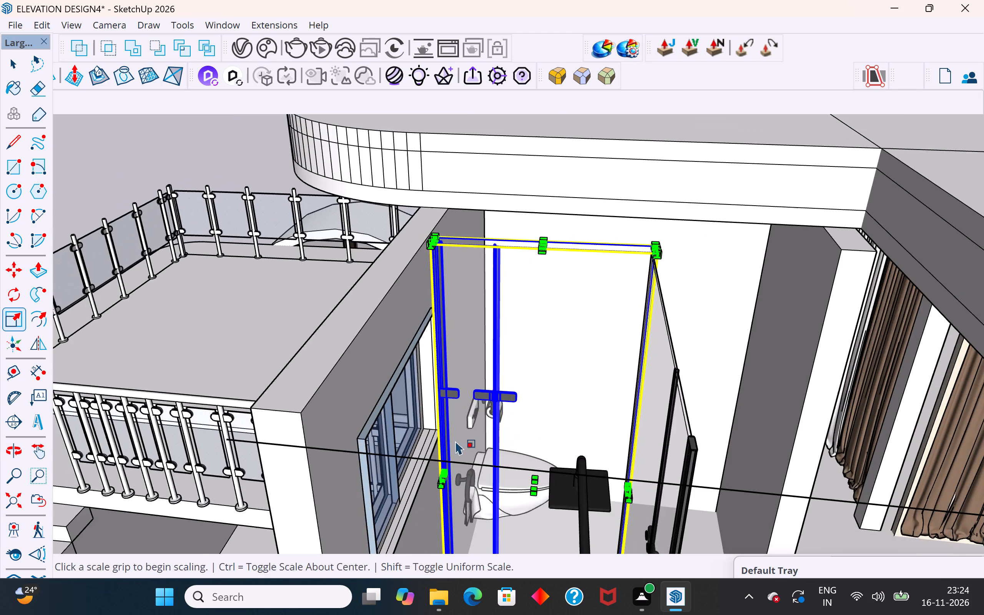
middle_click_drag(446, 482, 439, 507)
scroll(439, 507, "up", 14)
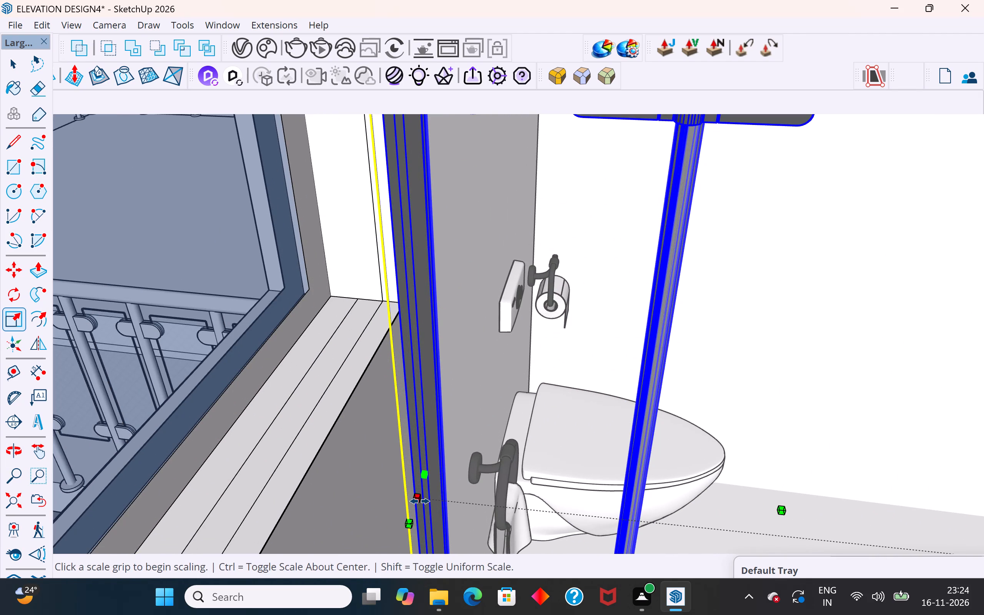
left_click(420, 500)
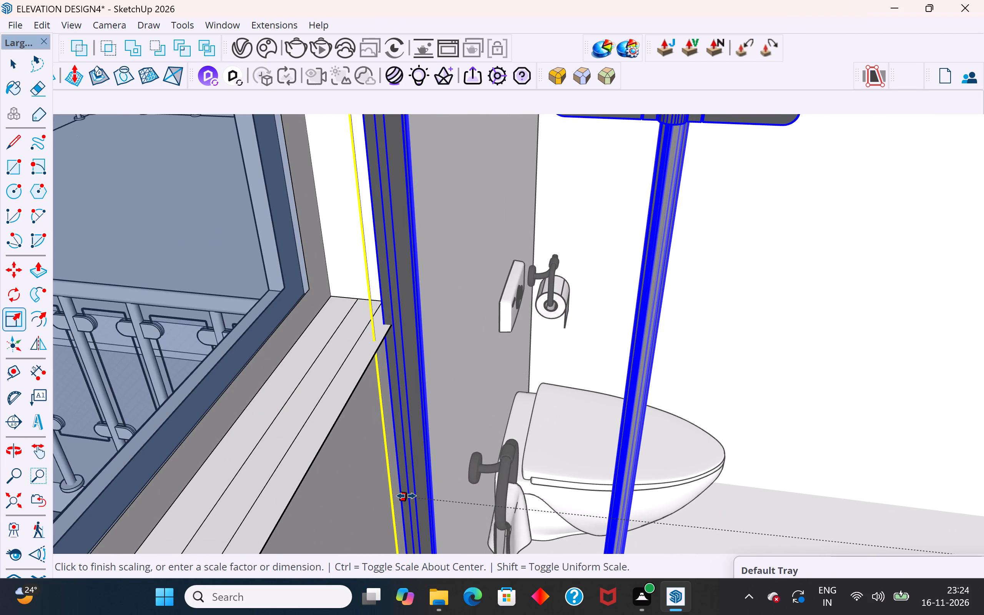
left_click(406, 496)
middle_click_drag(356, 336, 362, 234)
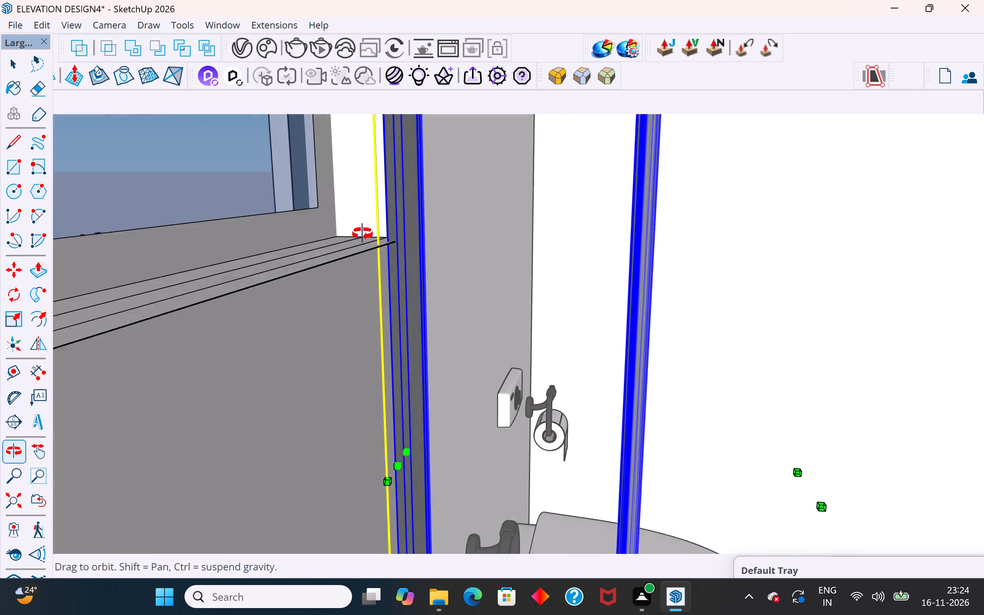
middle_click_drag(362, 234, 407, 211)
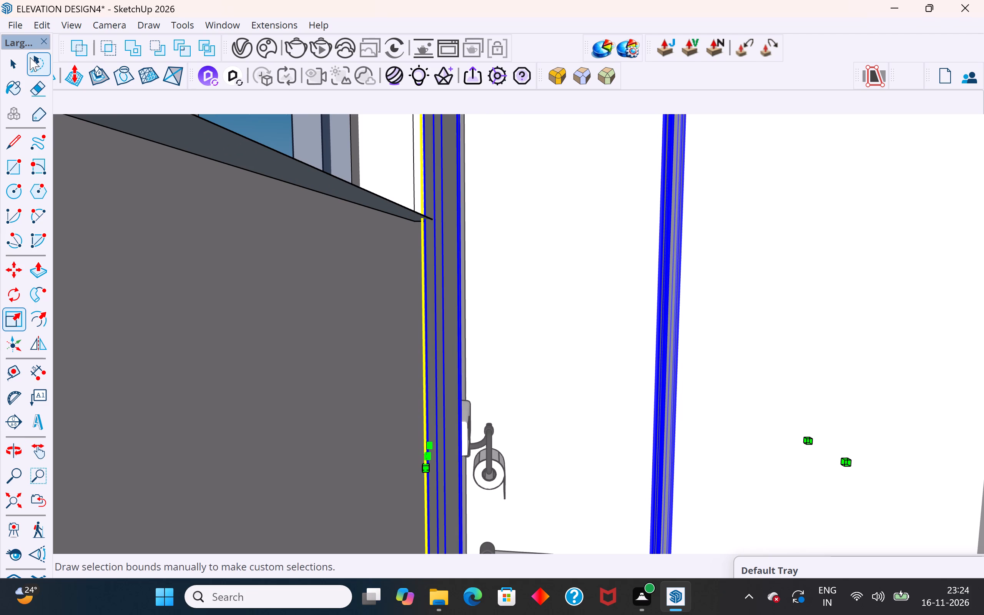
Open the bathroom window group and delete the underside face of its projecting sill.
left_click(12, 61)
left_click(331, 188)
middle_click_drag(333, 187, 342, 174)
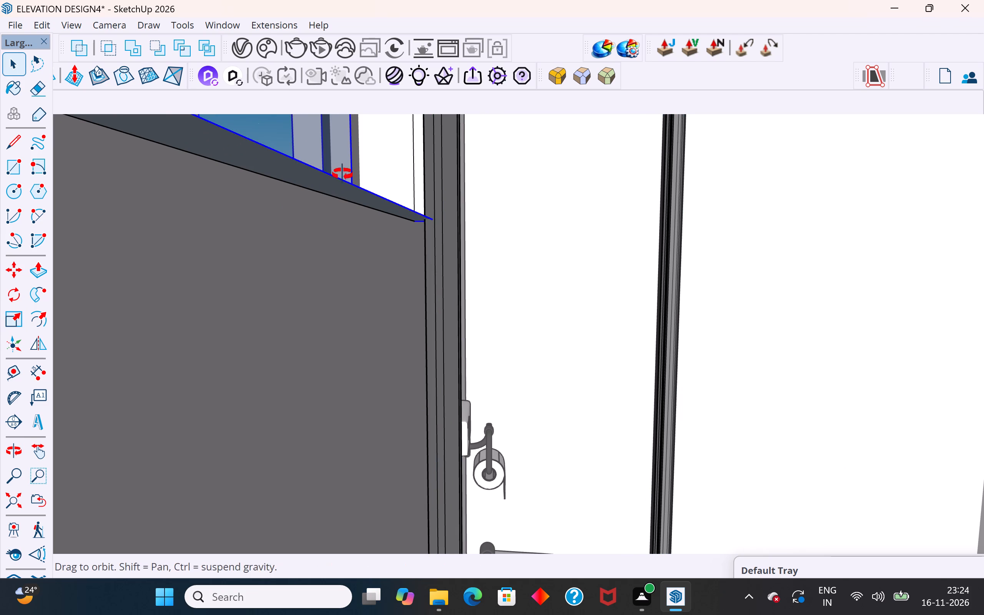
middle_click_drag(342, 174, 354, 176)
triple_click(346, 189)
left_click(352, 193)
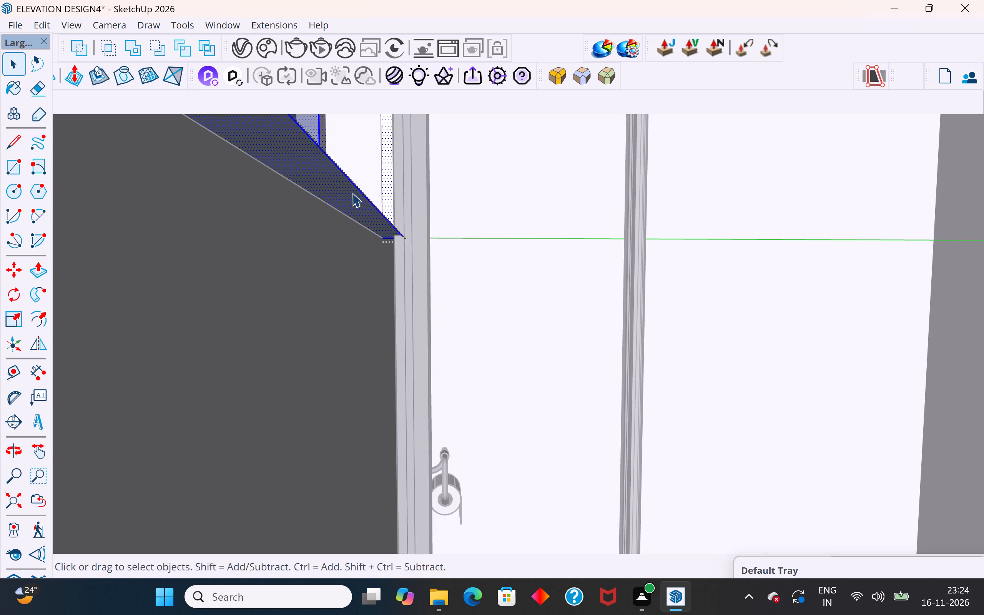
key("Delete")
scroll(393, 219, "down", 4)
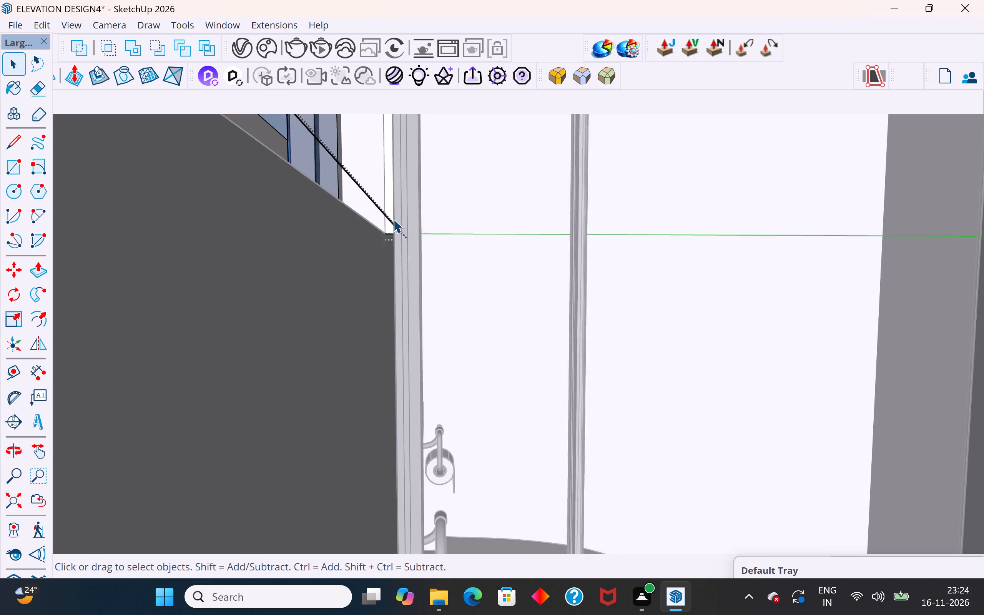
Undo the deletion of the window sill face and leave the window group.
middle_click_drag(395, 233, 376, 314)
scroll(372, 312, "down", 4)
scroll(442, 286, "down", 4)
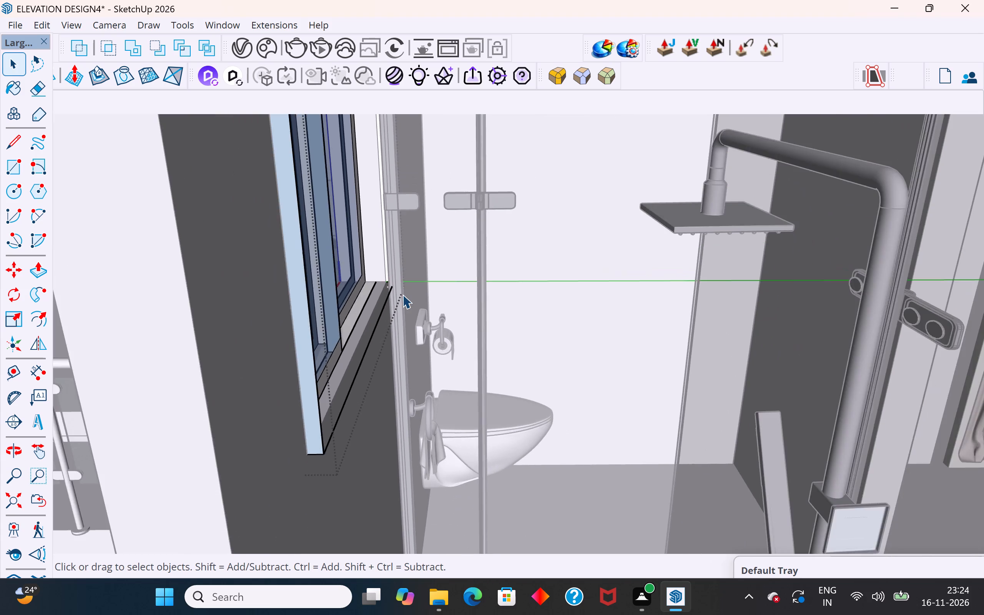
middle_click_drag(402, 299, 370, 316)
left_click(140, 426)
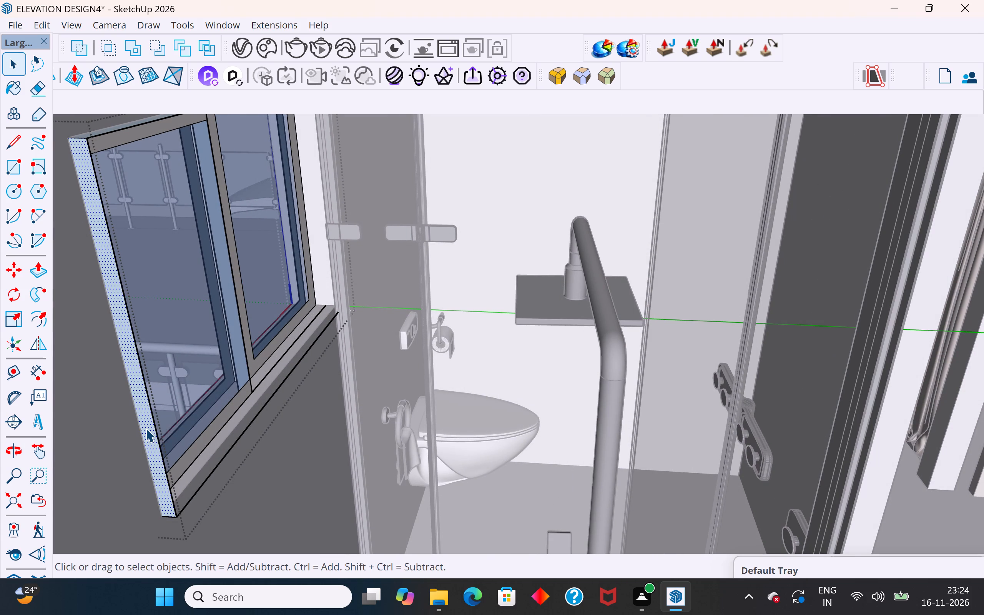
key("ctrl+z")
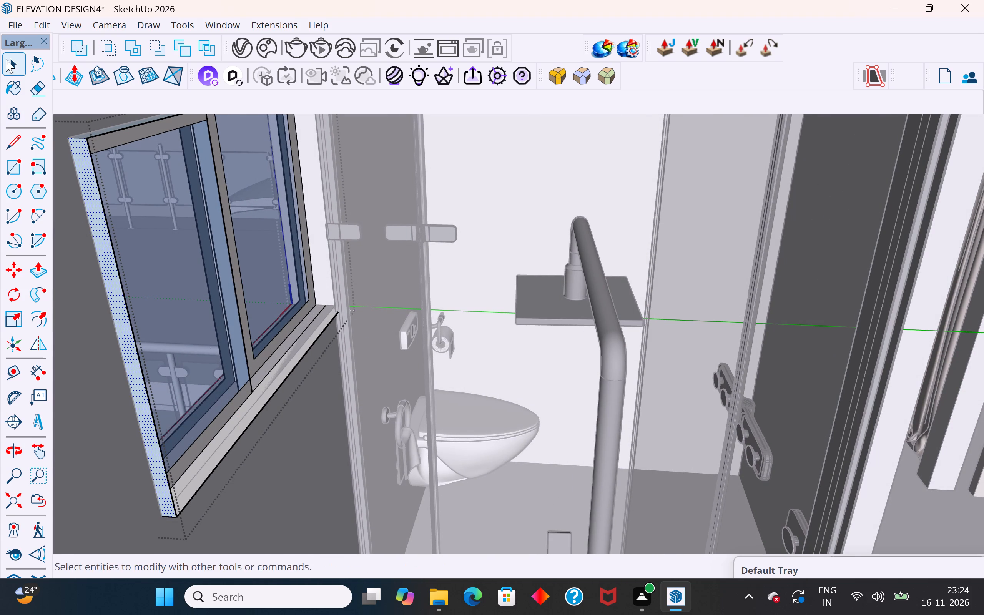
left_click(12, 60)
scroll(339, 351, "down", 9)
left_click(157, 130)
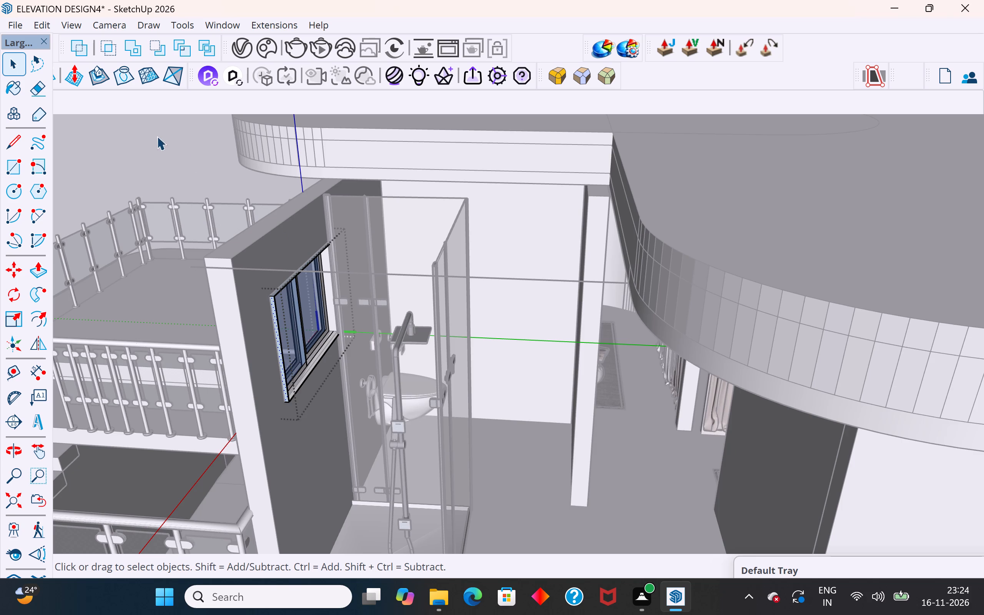
Move the bathroom window outward by its sill's lower front corner so the sill sits flush with the wall's inner face.
scroll(290, 354, "up", 3)
left_click(308, 375)
scroll(308, 375, "up", 8)
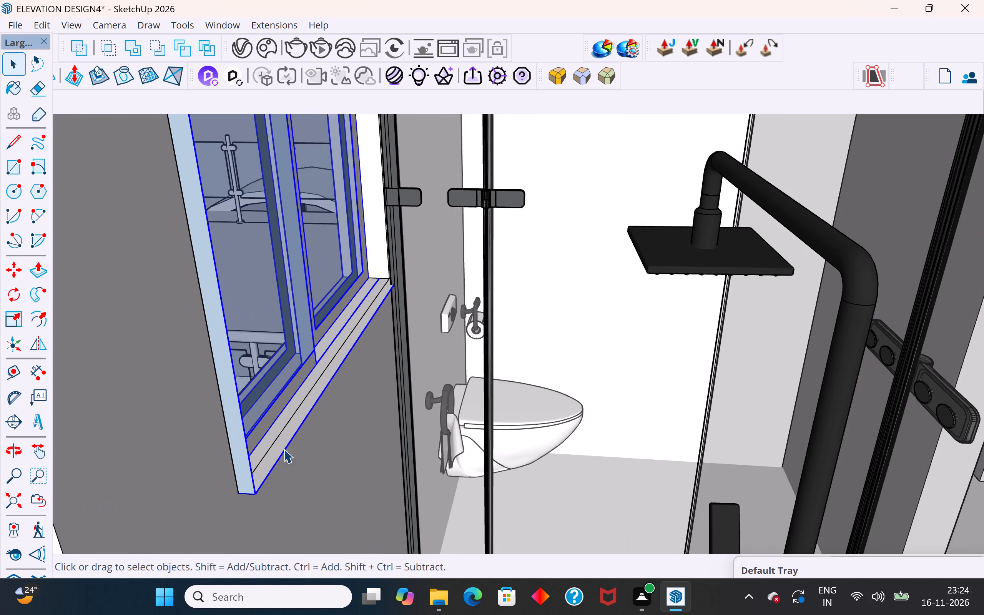
key("m")
left_click(256, 492)
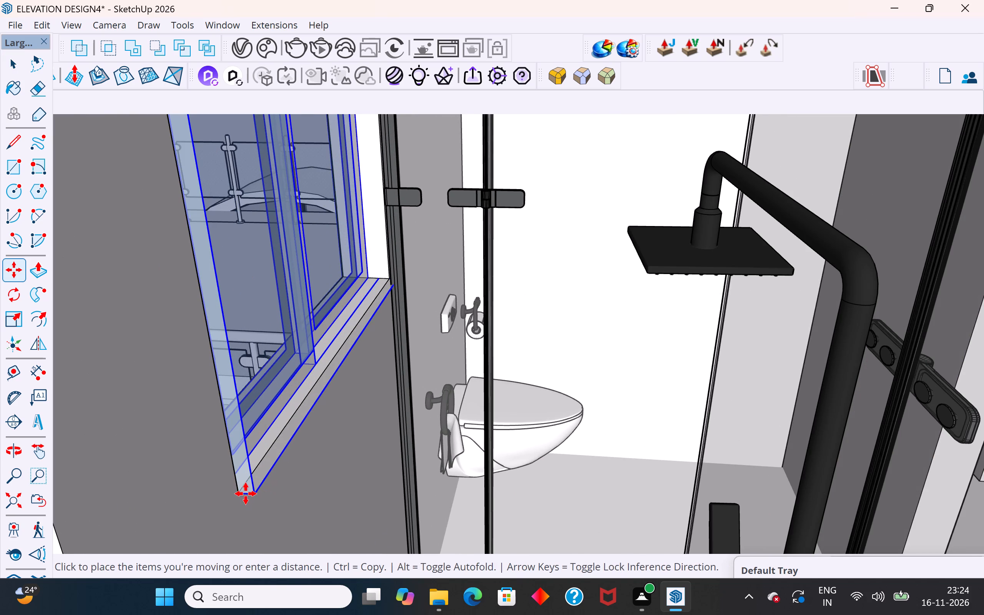
left_click(240, 493)
scroll(509, 416, "down", 10)
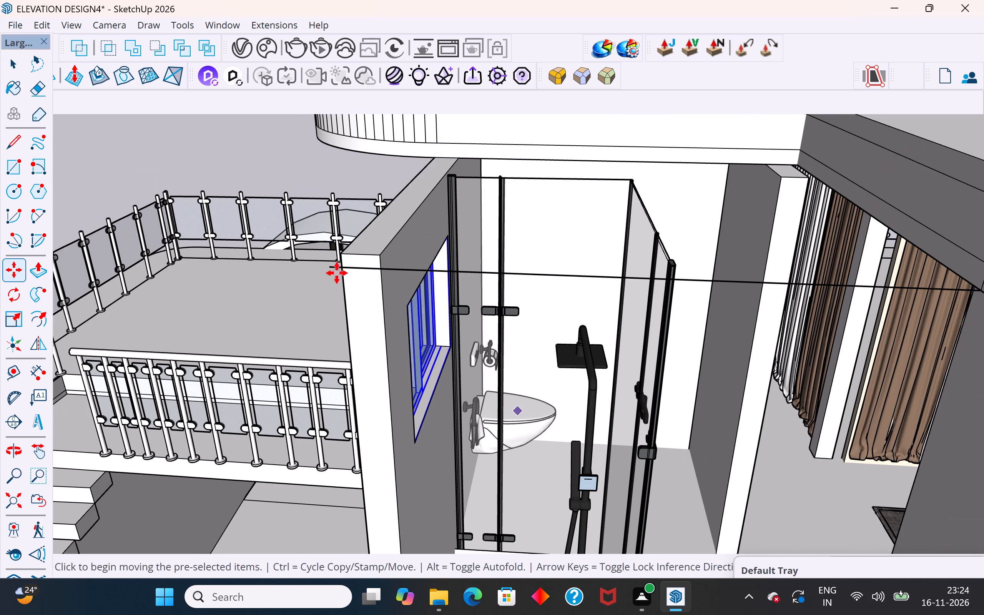
left_click(17, 66)
left_click(224, 157)
Examine the repositioned window from outside and the shower enclosure and bathroom layout from several angles.
middle_click_drag(372, 310, 575, 292)
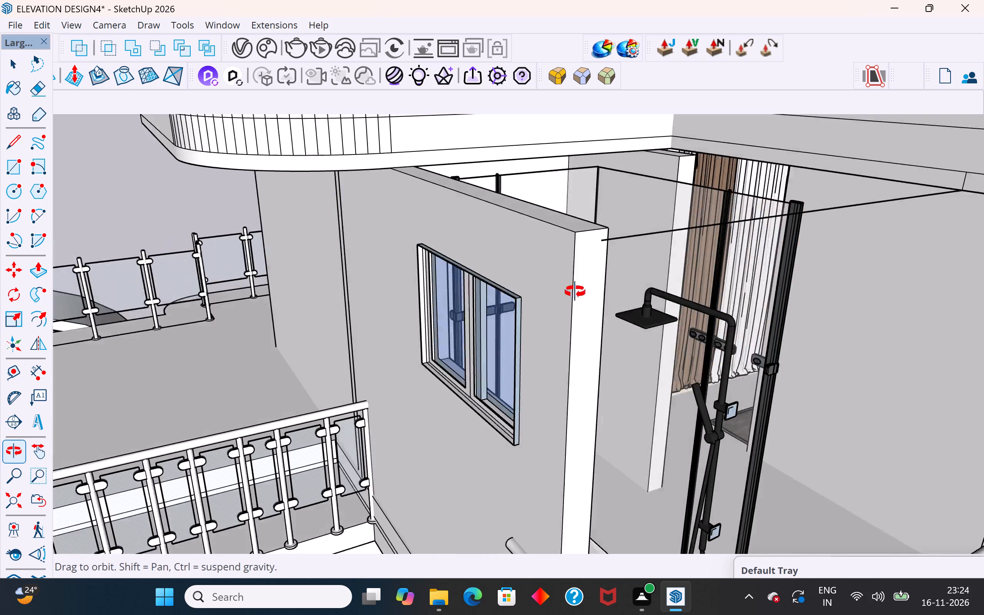
middle_click_drag(575, 292, 718, 347)
left_click(919, 269)
scroll(514, 327, "down", 7)
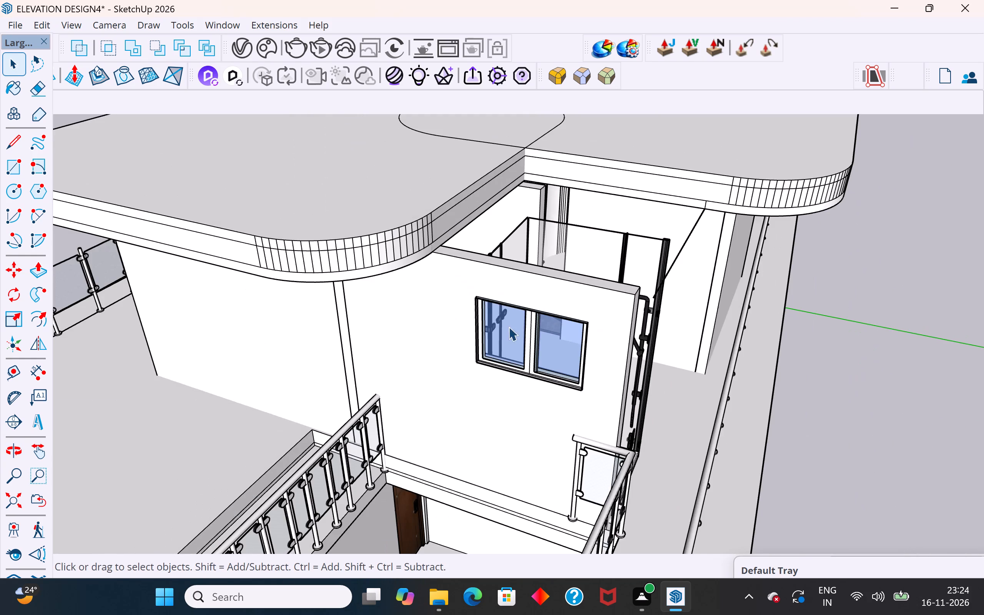
middle_click_drag(600, 332, 298, 302)
scroll(320, 255, "down", 4)
middle_click_drag(404, 305, 430, 394)
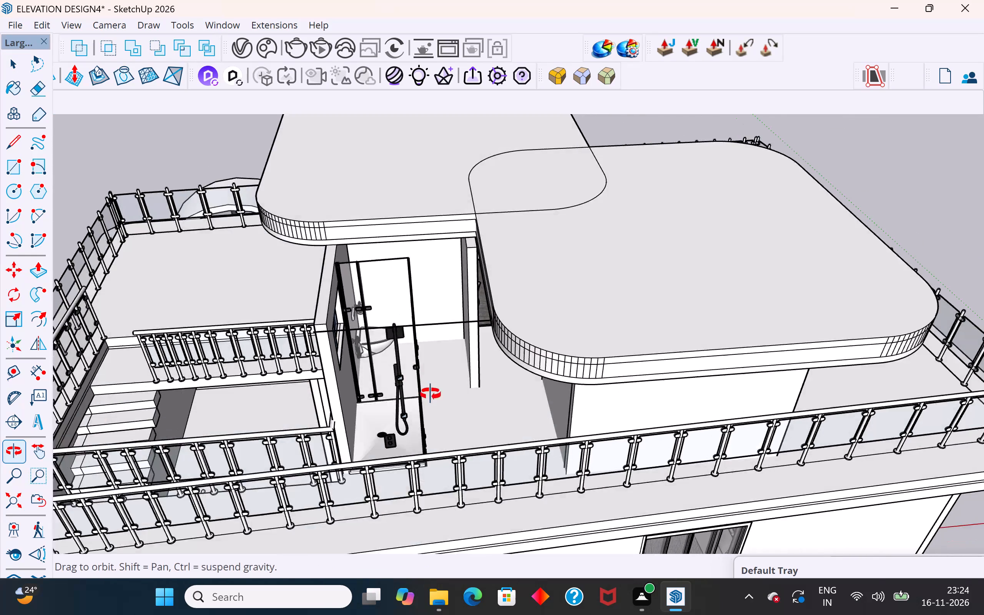
middle_click_drag(430, 394, 488, 473)
middle_click_drag(485, 470, 500, 465)
scroll(398, 379, "up", 3)
middle_click_drag(402, 387, 340, 362)
scroll(397, 488, "up", 3)
scroll(364, 367, "down", 5)
scroll(444, 491, "up", 7)
middle_click_drag(445, 481, 432, 436)
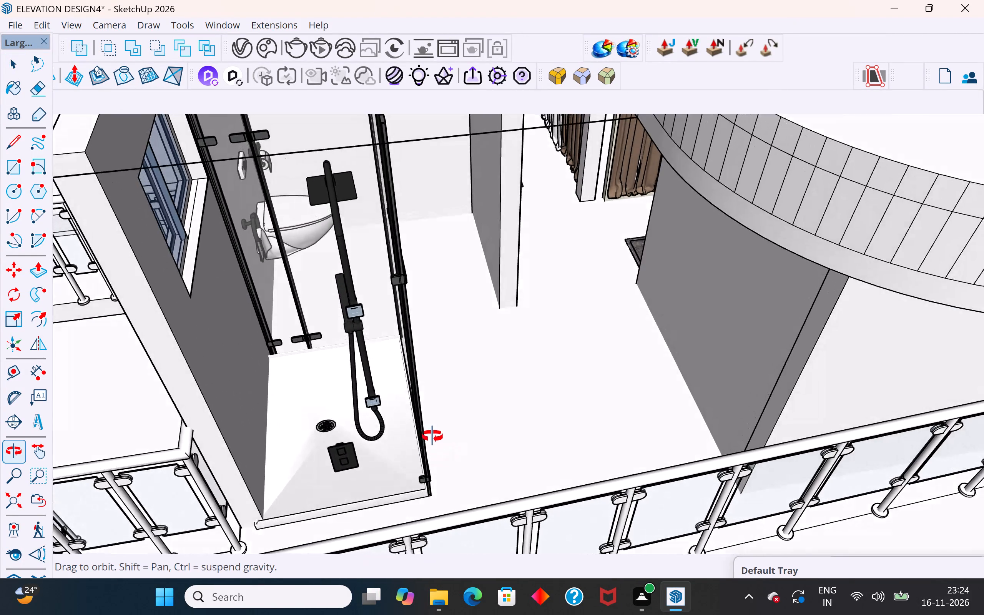
middle_click_drag(432, 436, 483, 421)
scroll(452, 406, "up", 2)
scroll(439, 399, "down", 3)
middle_click_drag(424, 396, 383, 371)
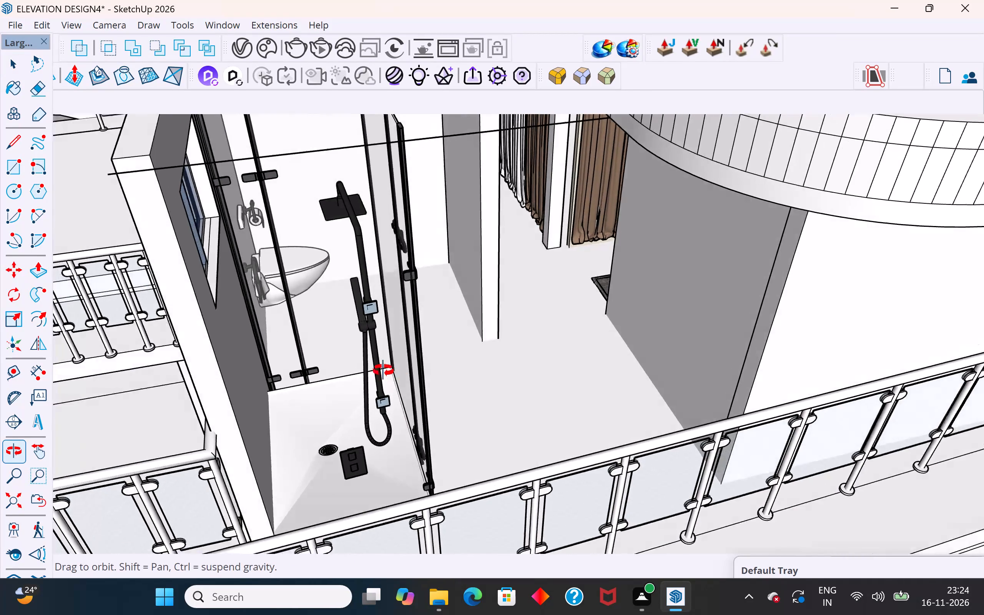
middle_click_drag(383, 371, 279, 349)
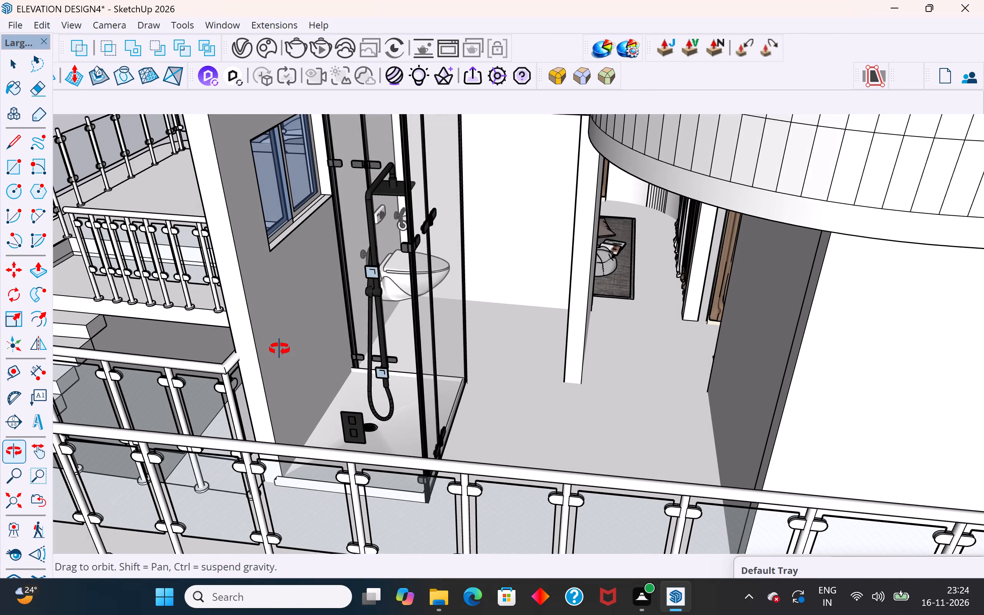
middle_click_drag(279, 349, 311, 365)
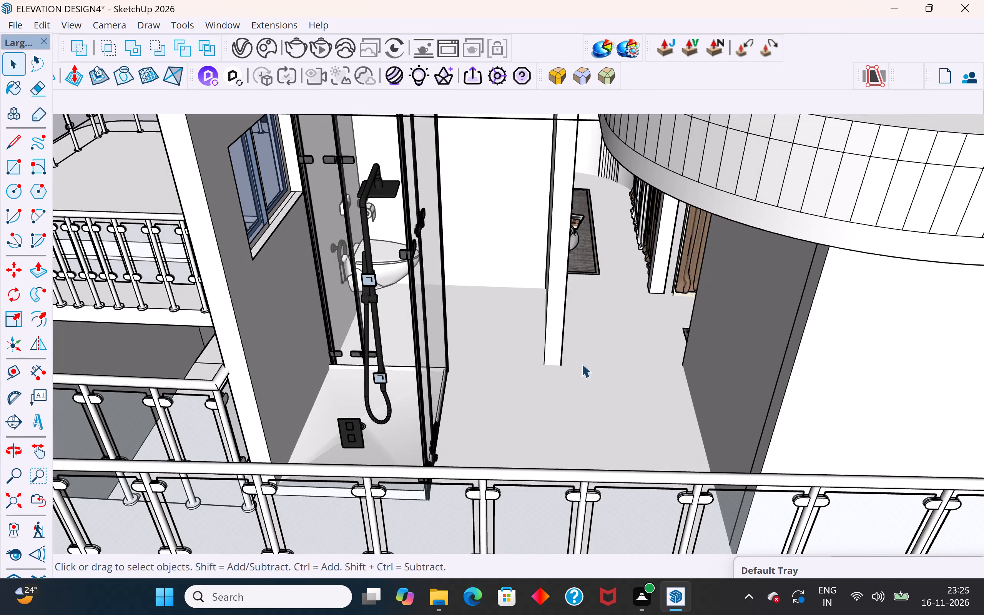
Push the free end face of the bathroom's partition wall inward to shorten the wall, and leave its group.
middle_click_drag(474, 411, 405, 372)
scroll(599, 341, "up", 6)
left_click(527, 353)
scroll(527, 353, "up", 4)
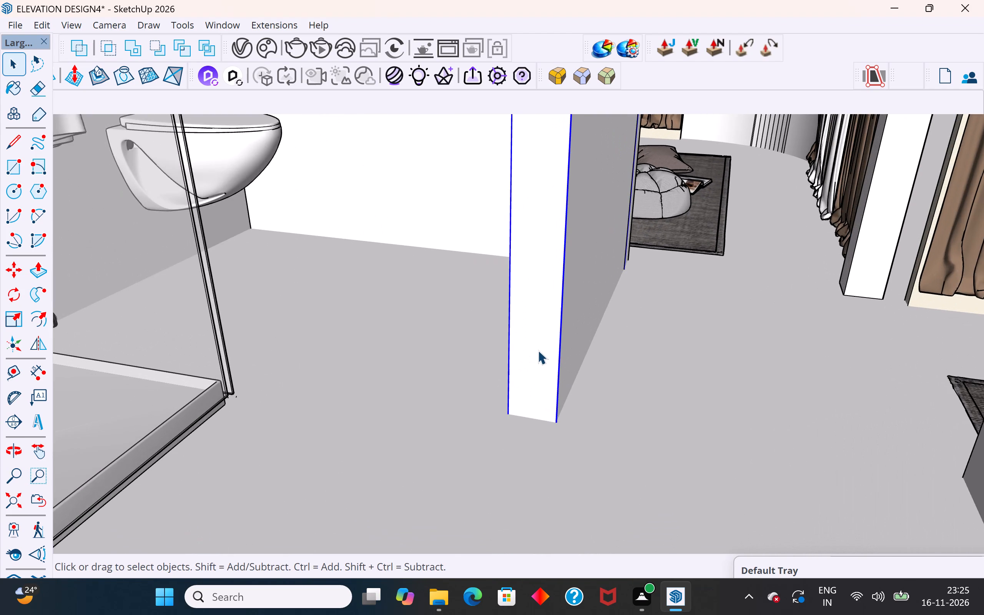
double_click(538, 350)
left_click(538, 350)
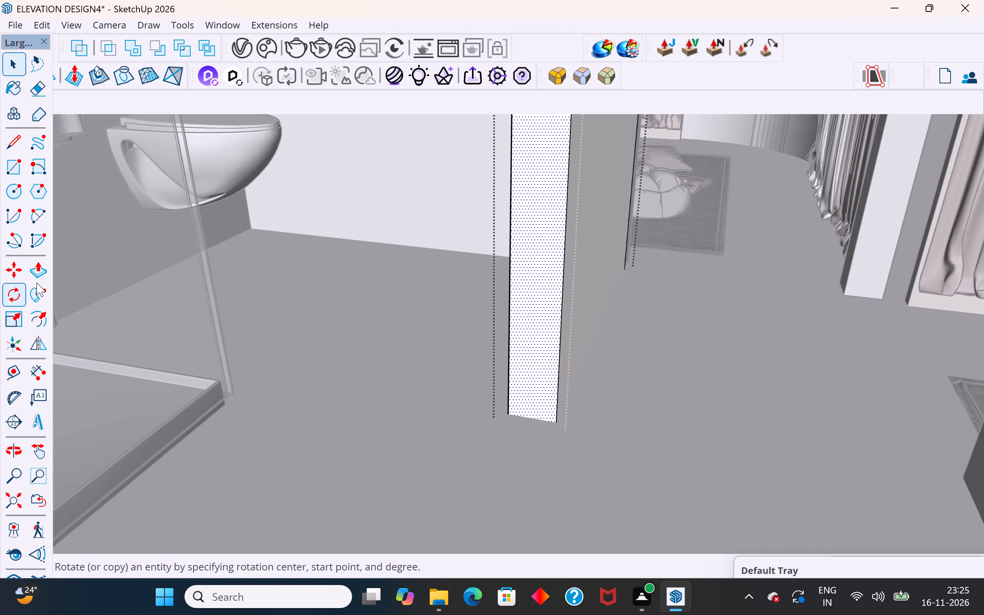
left_click(38, 275)
left_click(509, 409)
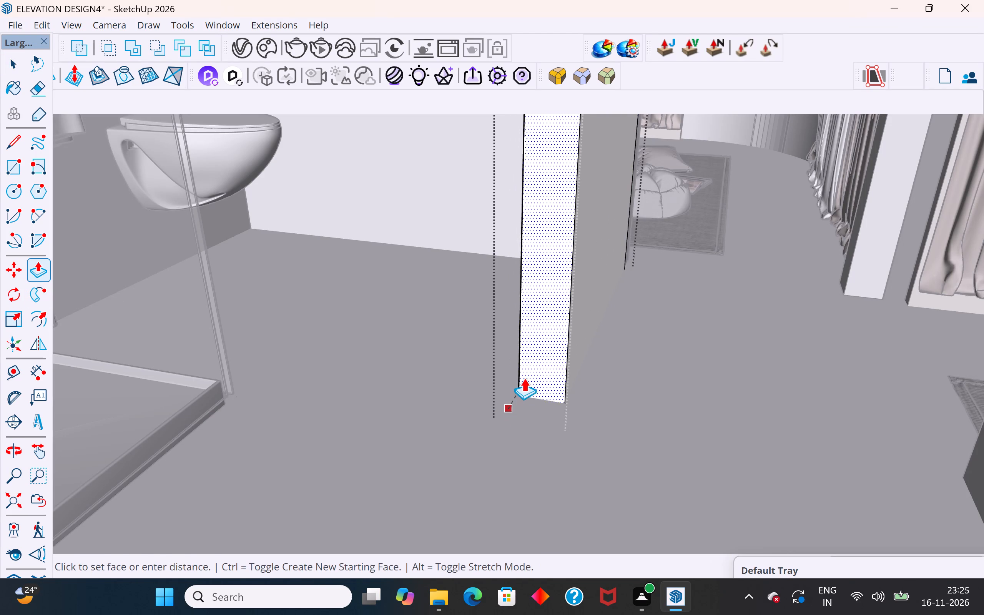
left_click(534, 361)
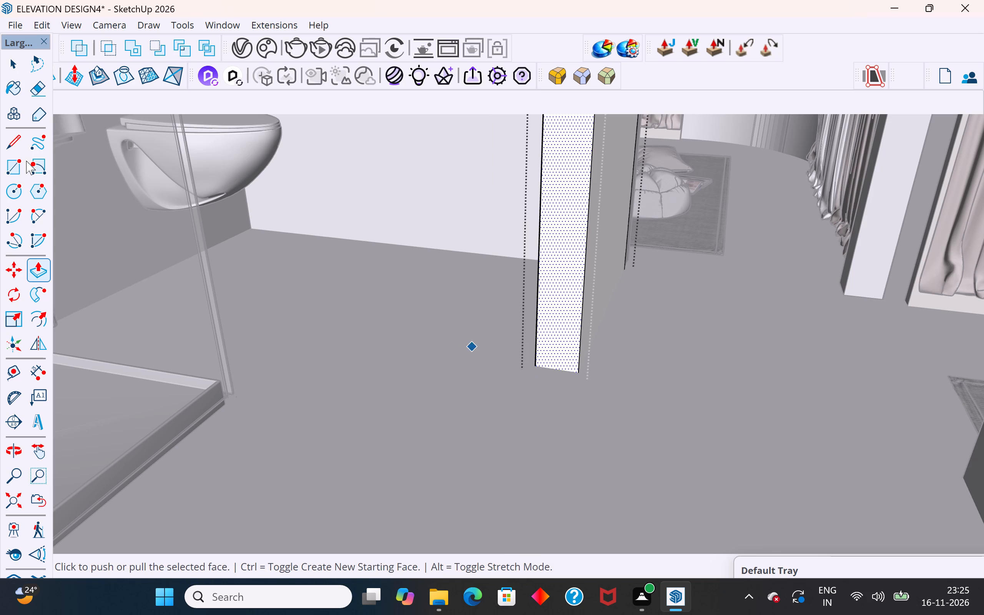
left_click(12, 71)
scroll(494, 311, "down", 12)
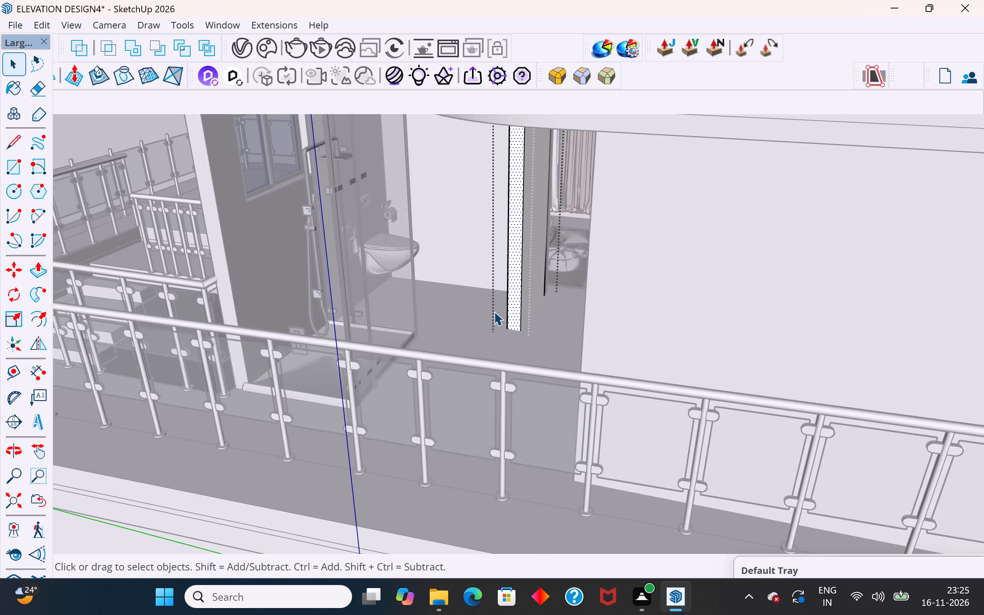
middle_click_drag(502, 314, 542, 330)
left_click(123, 131)
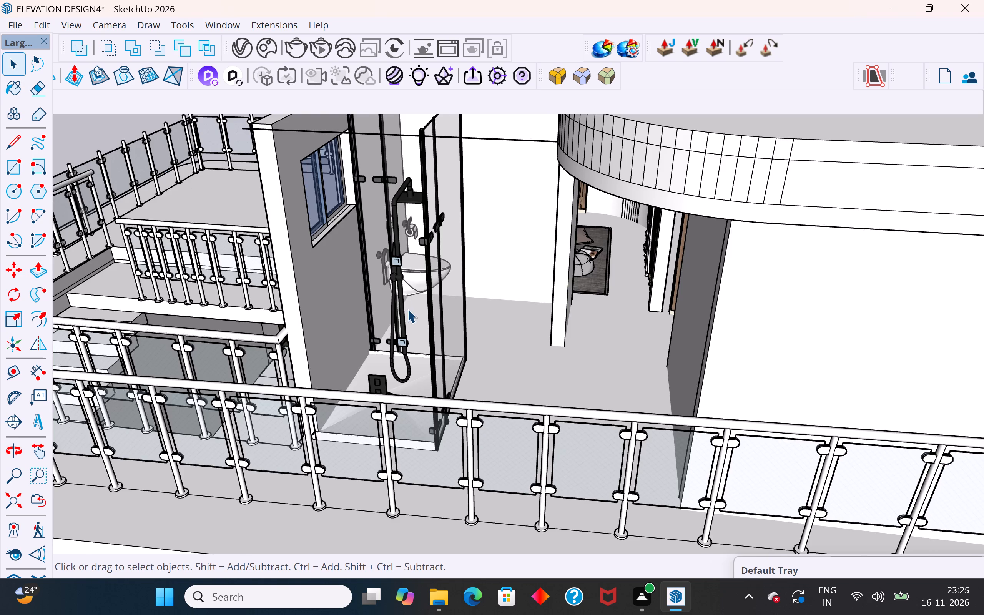
Move the shower's side glass panel by its bottom end corner about 5" outward from the tray, across the bathroom floor.
scroll(404, 311, "down", 3)
middle_click_drag(441, 341, 449, 363)
scroll(450, 365, "up", 4)
scroll(475, 267, "down", 4)
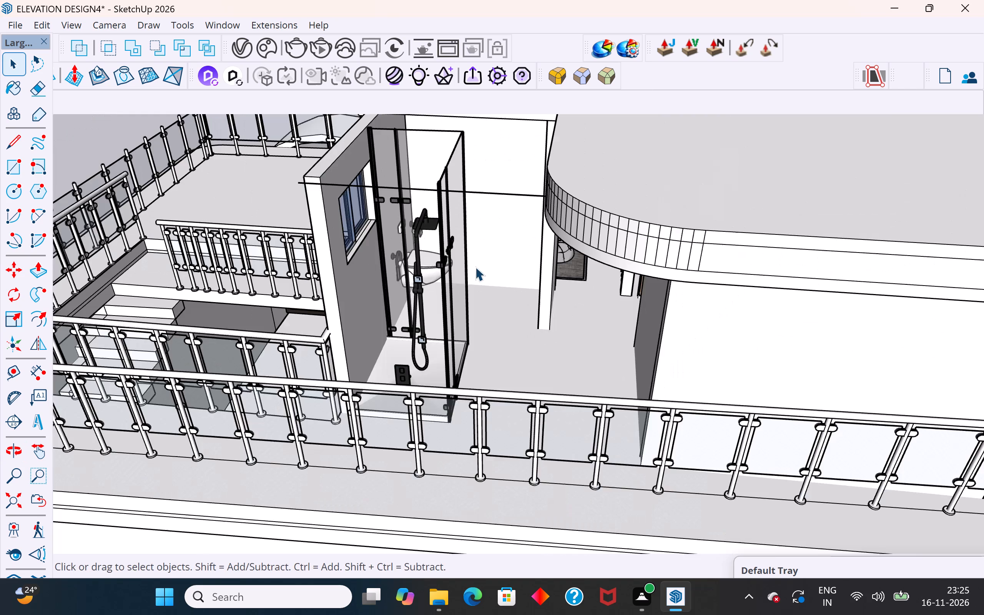
middle_click_drag(443, 404, 462, 460)
scroll(470, 408, "up", 7)
middle_click_drag(464, 438, 505, 427)
scroll(474, 455, "up", 3)
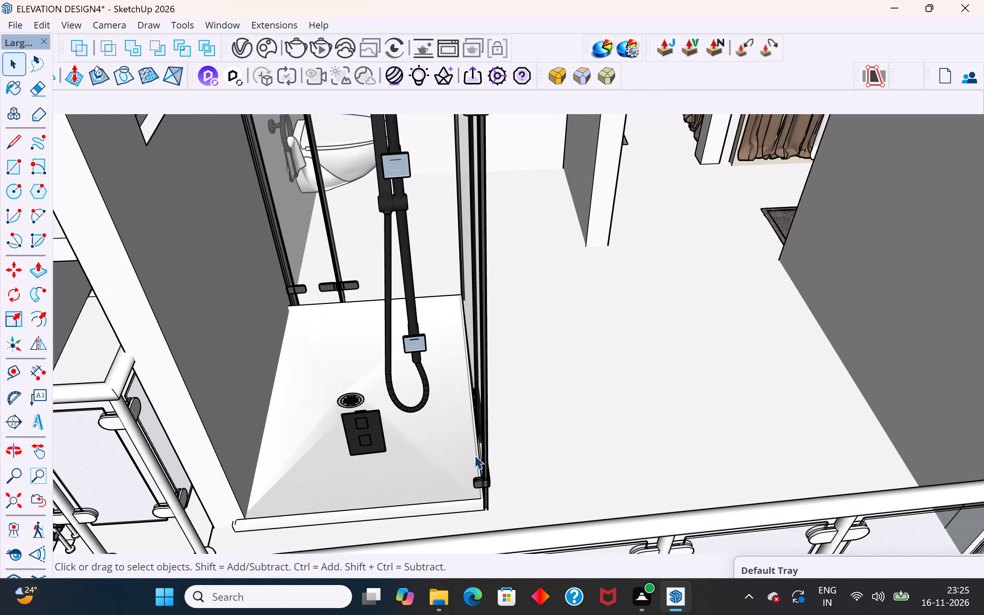
scroll(483, 513, "up", 8)
left_click(487, 494)
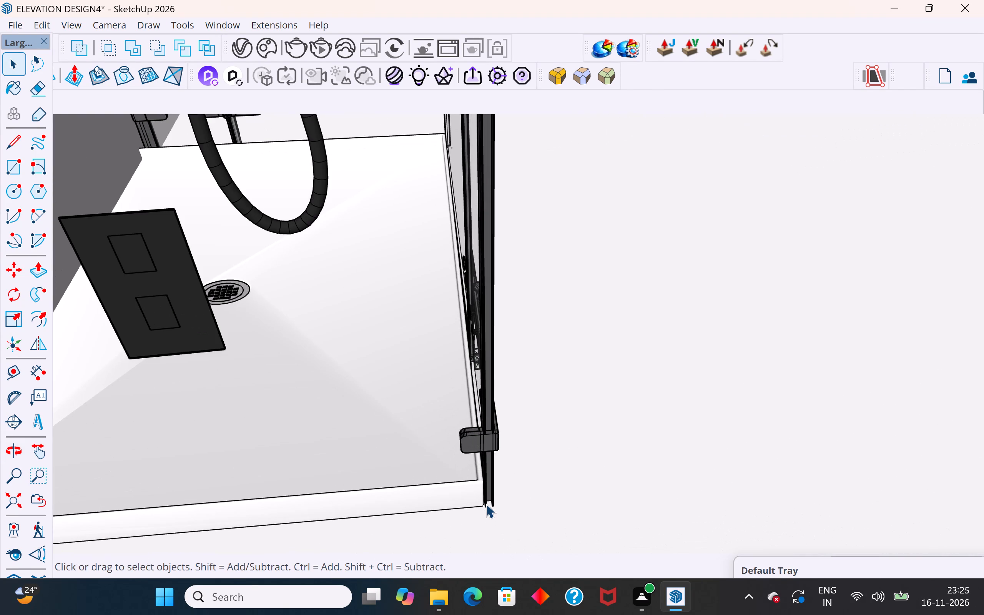
scroll(486, 508, "up", 7)
key("m")
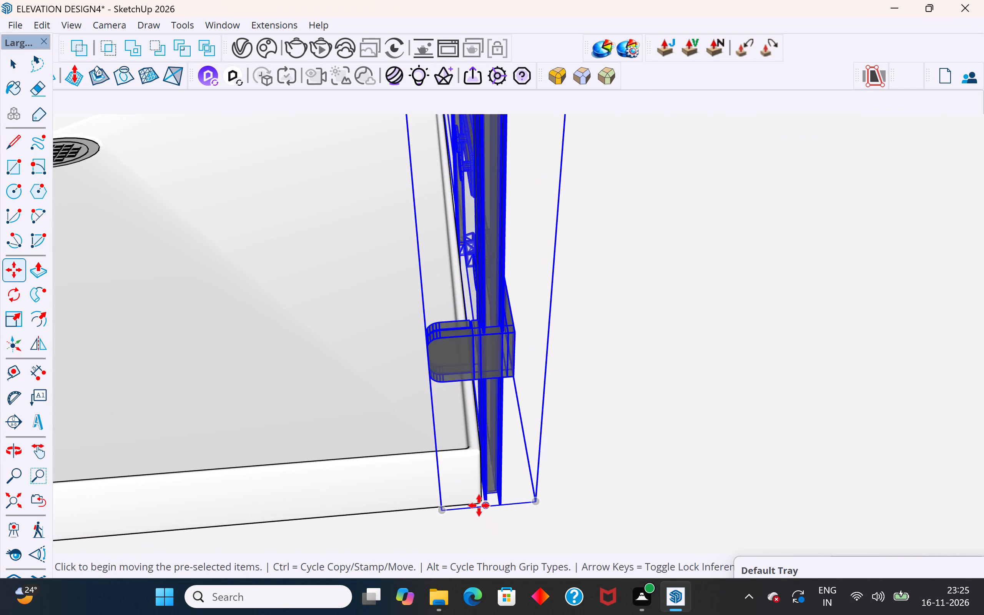
left_click(488, 507)
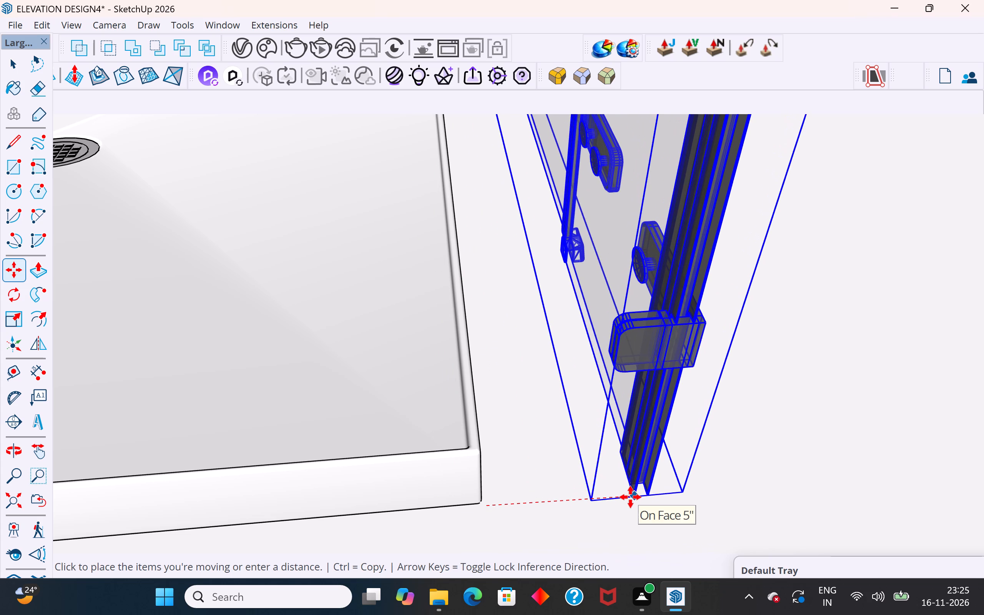
left_click(630, 497)
left_click(17, 59)
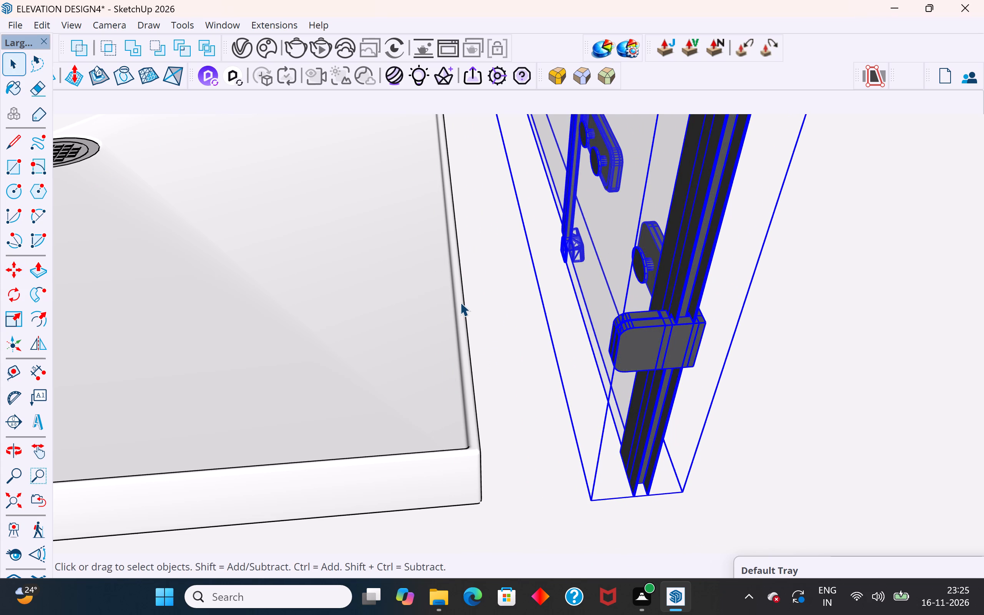
Scale the shower tray wider on its open side so its edge meets the relocated glass panel.
scroll(460, 302, "down", 10)
left_click(410, 316)
middle_click_drag(416, 316, 364, 245)
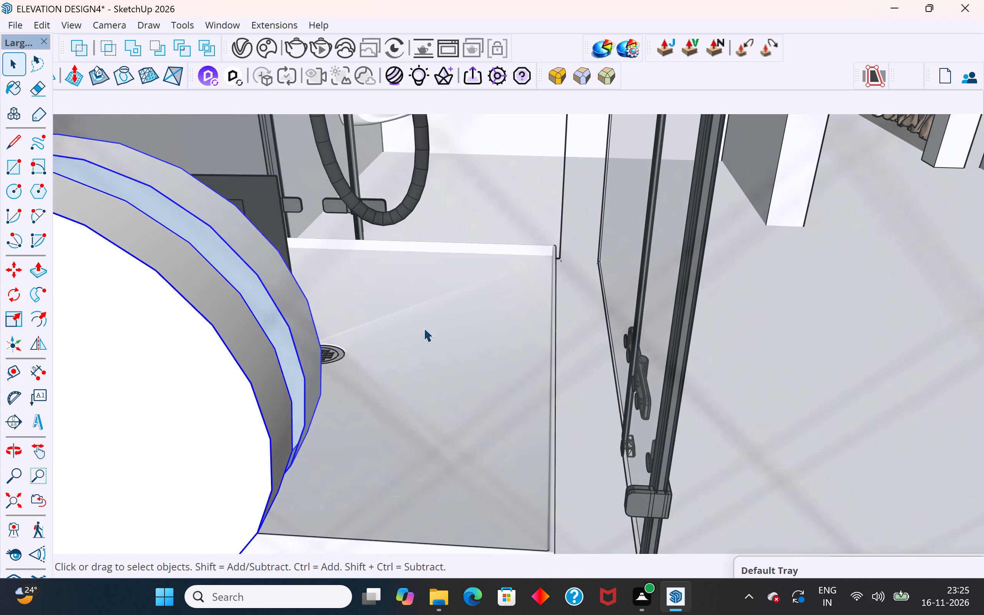
scroll(462, 366, "down", 11)
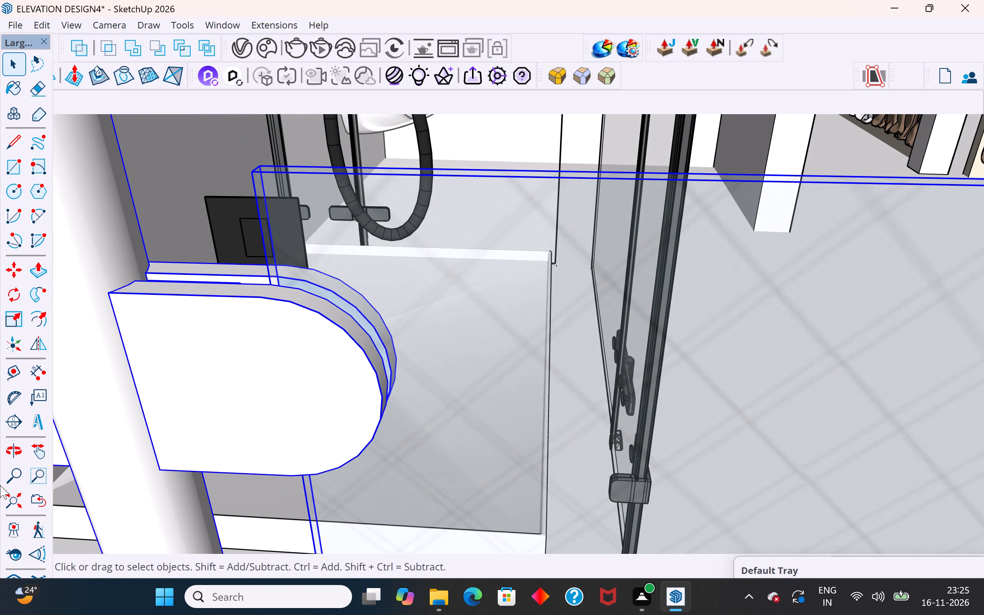
left_click(17, 488)
left_click(15, 499)
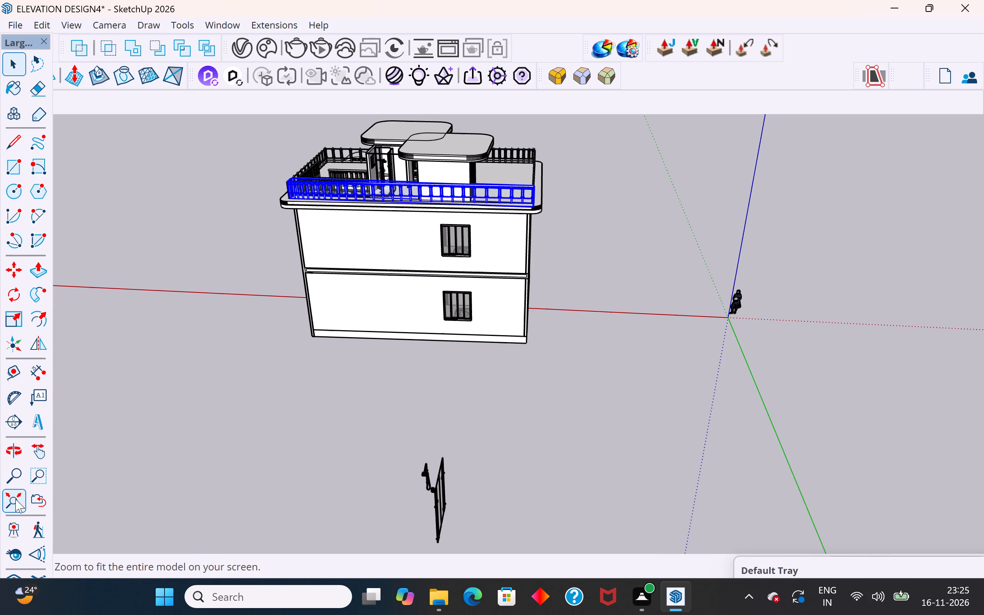
left_click(161, 235)
scroll(419, 266, "up", 4)
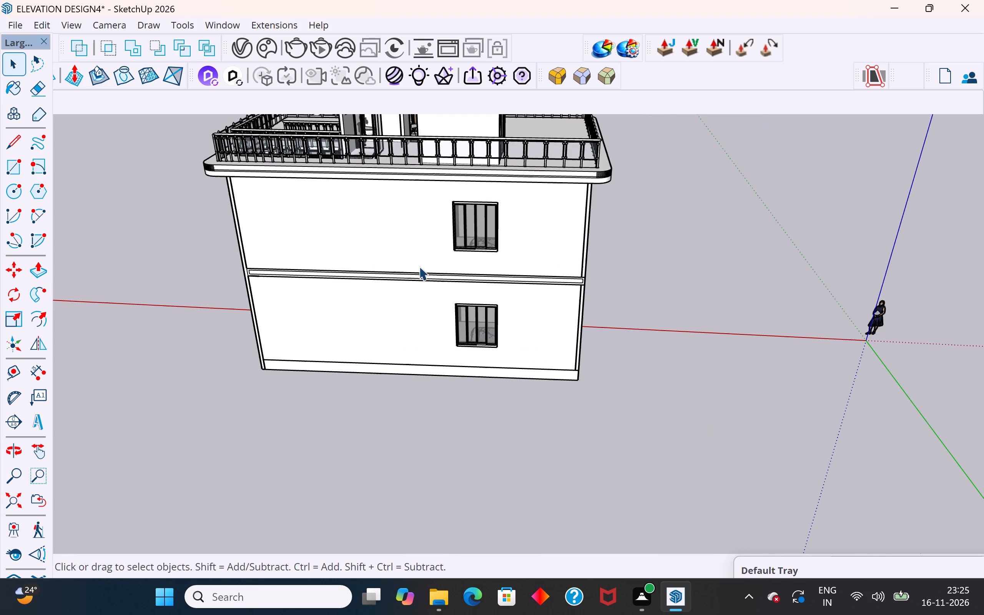
scroll(373, 466, "down", 5)
scroll(347, 183, "up", 13)
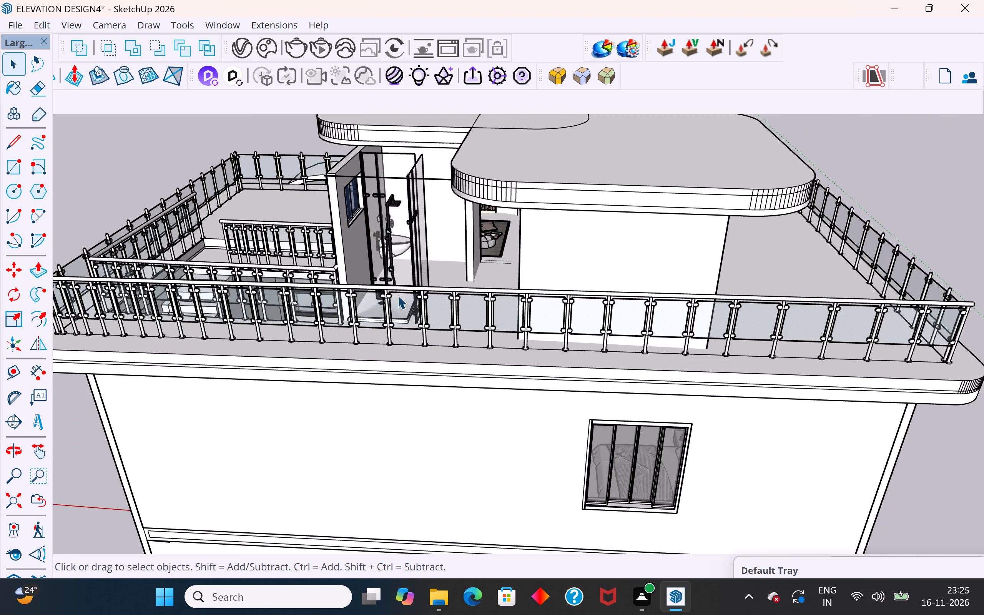
middle_click_drag(397, 295, 407, 332)
scroll(407, 332, "up", 4)
middle_click_drag(402, 321, 411, 356)
scroll(403, 355, "up", 4)
middle_click_drag(402, 356, 412, 369)
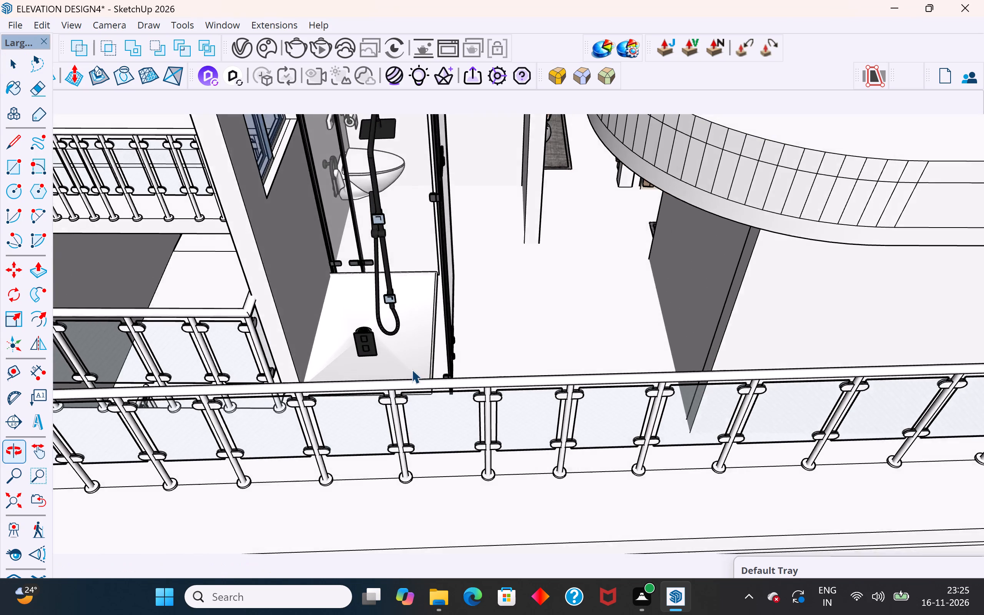
scroll(412, 369, "up", 4)
middle_click_drag(412, 373, 414, 396)
left_click(414, 363)
scroll(414, 363, "up", 3)
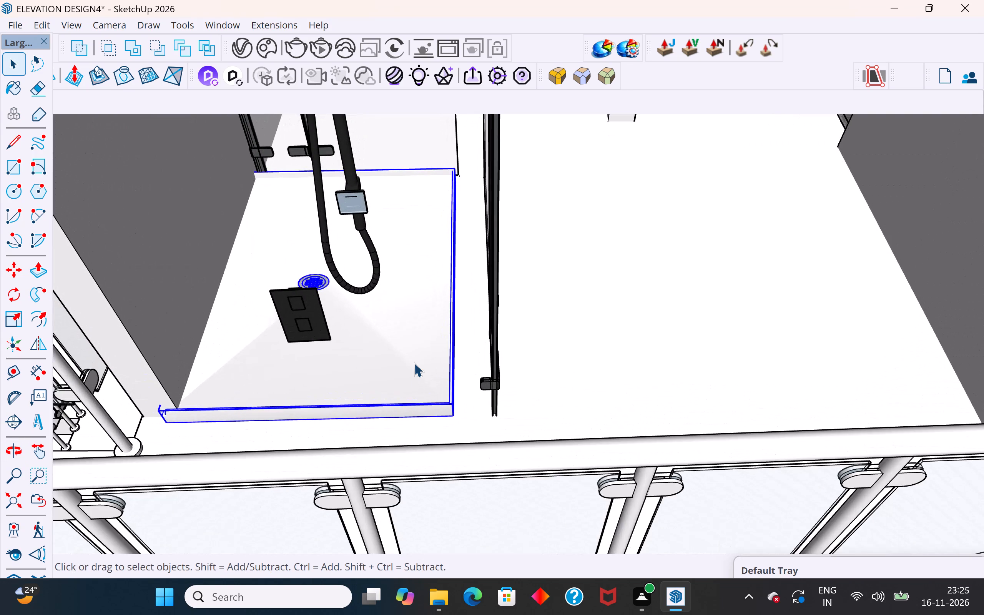
key("s")
scroll(460, 281, "up", 5)
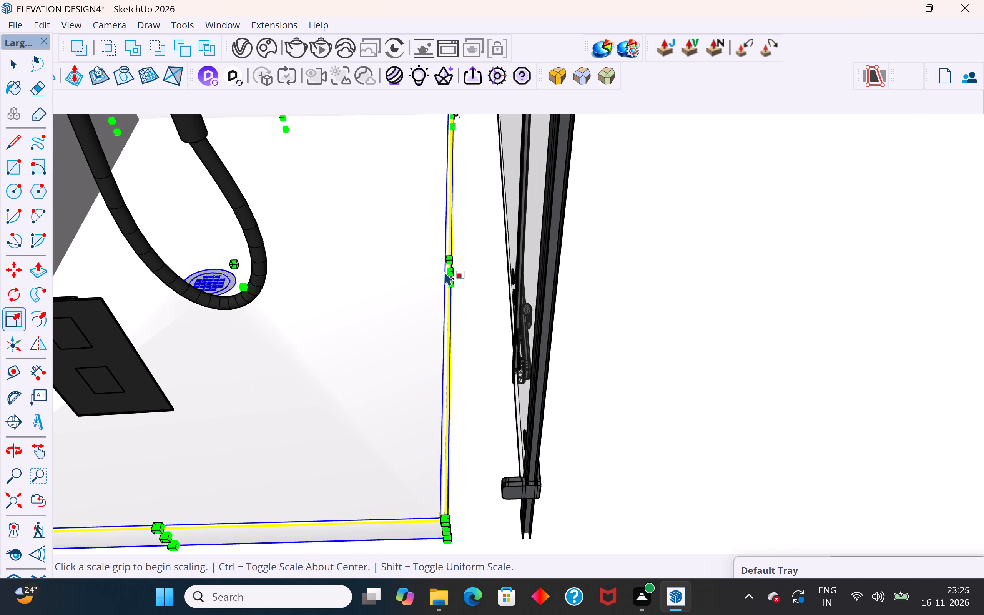
left_click(452, 271)
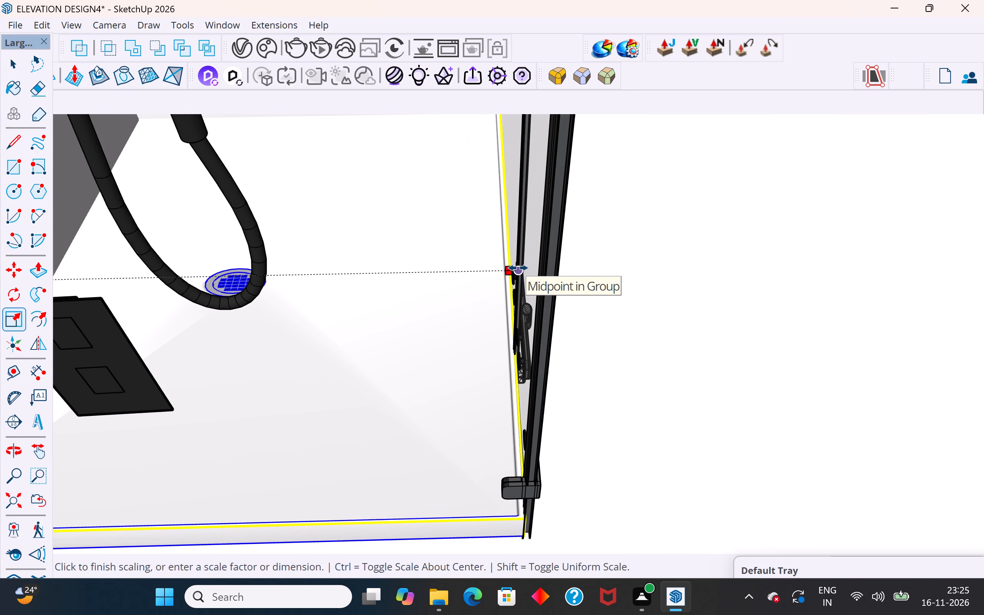
left_click(518, 268)
middle_click_drag(527, 337, 450, 259)
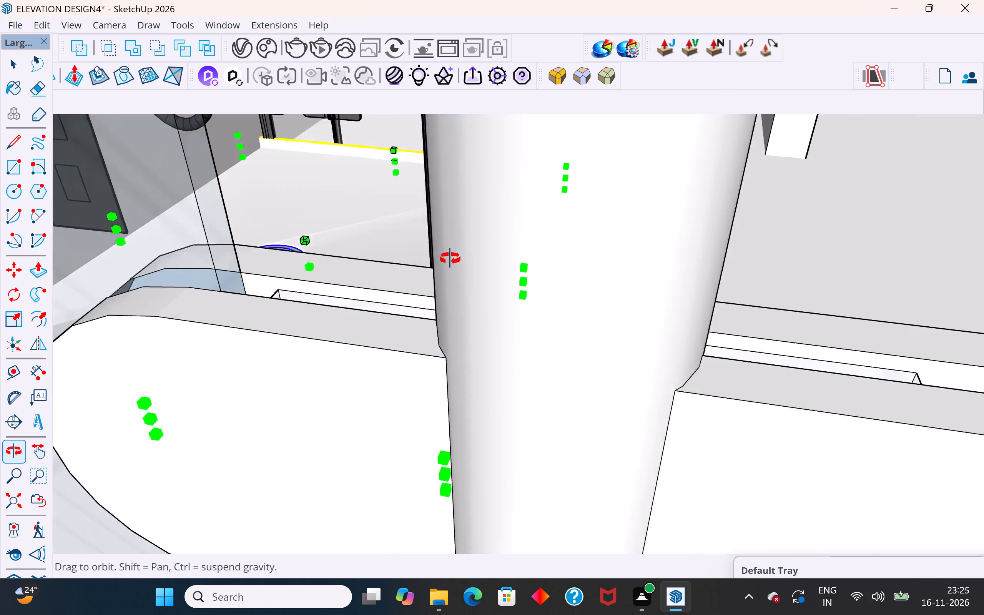
middle_click_drag(450, 259, 550, 326)
scroll(549, 327, "up", 1)
scroll(434, 357, "down", 5)
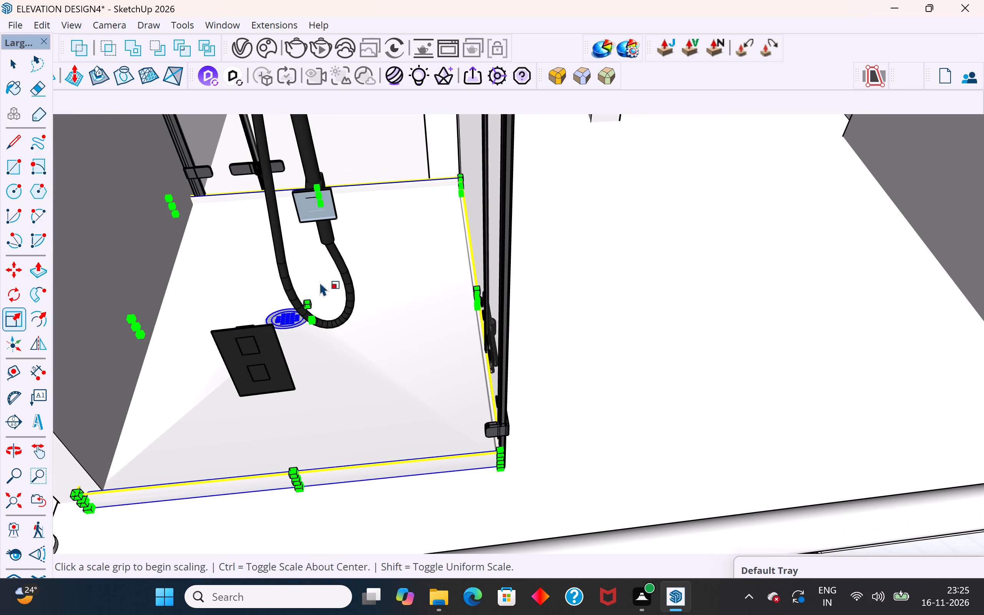
left_click(17, 60)
Scale the shower tray inward from its wall side so that edge sits flush with the window wall's inner face.
scroll(278, 254, "down", 7)
scroll(278, 254, "up", 1)
scroll(278, 254, "down", 5)
middle_click_drag(286, 287, 289, 291)
scroll(286, 287, "down", 1)
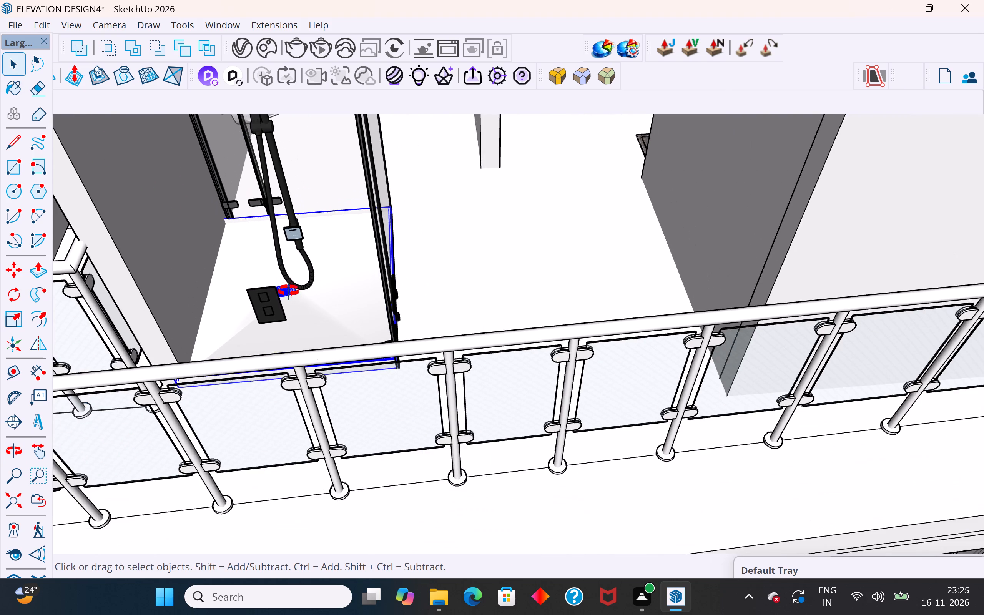
middle_click_drag(289, 291, 301, 331)
scroll(198, 389, "up", 8)
left_click(262, 306)
scroll(186, 345, "up", 4)
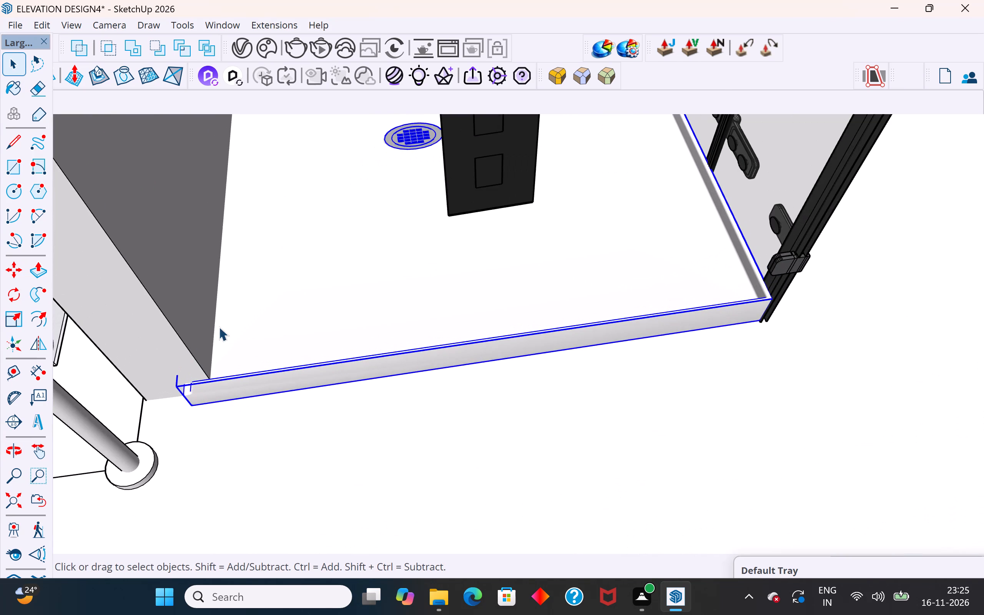
middle_click_drag(299, 323, 293, 309)
scroll(291, 371, "down", 7)
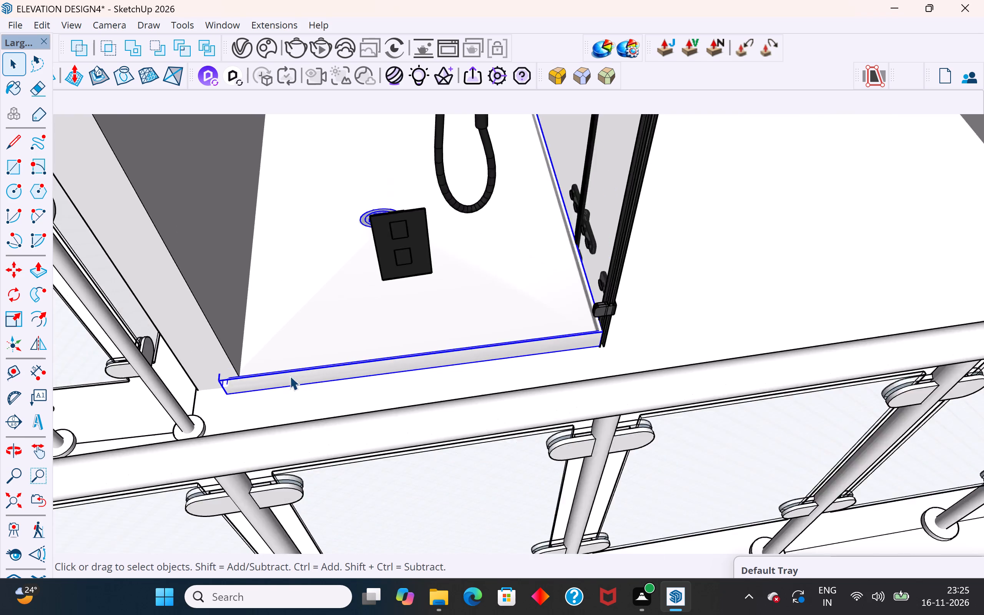
scroll(290, 376, "down", 6)
key("s")
scroll(263, 272, "up", 6)
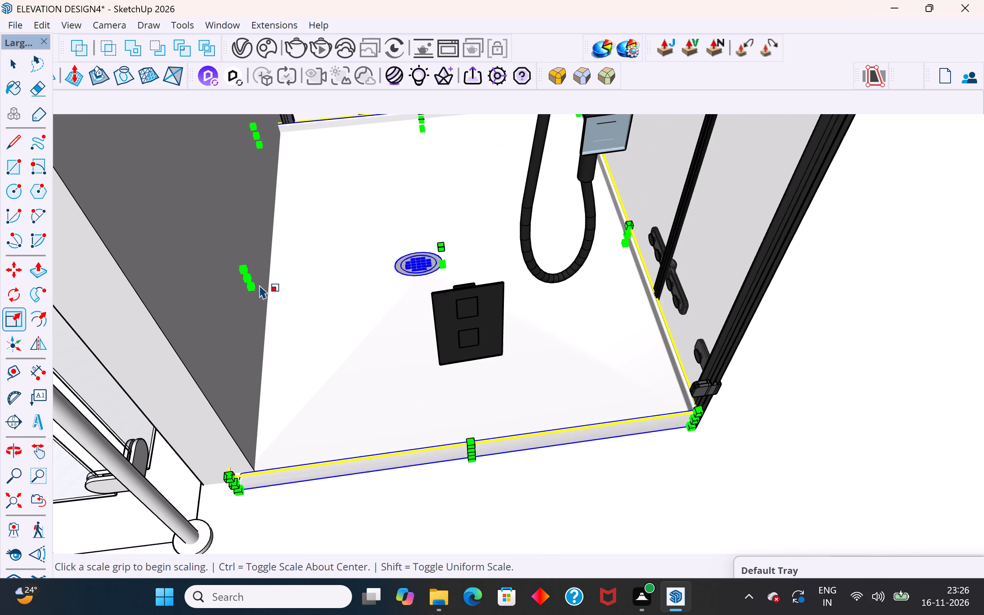
left_click(249, 280)
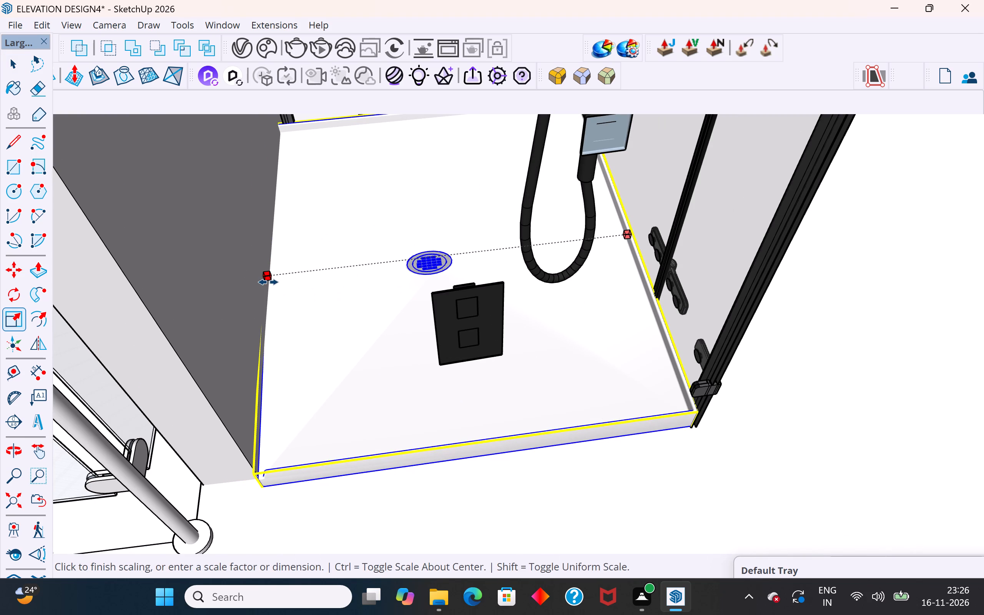
left_click(268, 282)
left_click(14, 60)
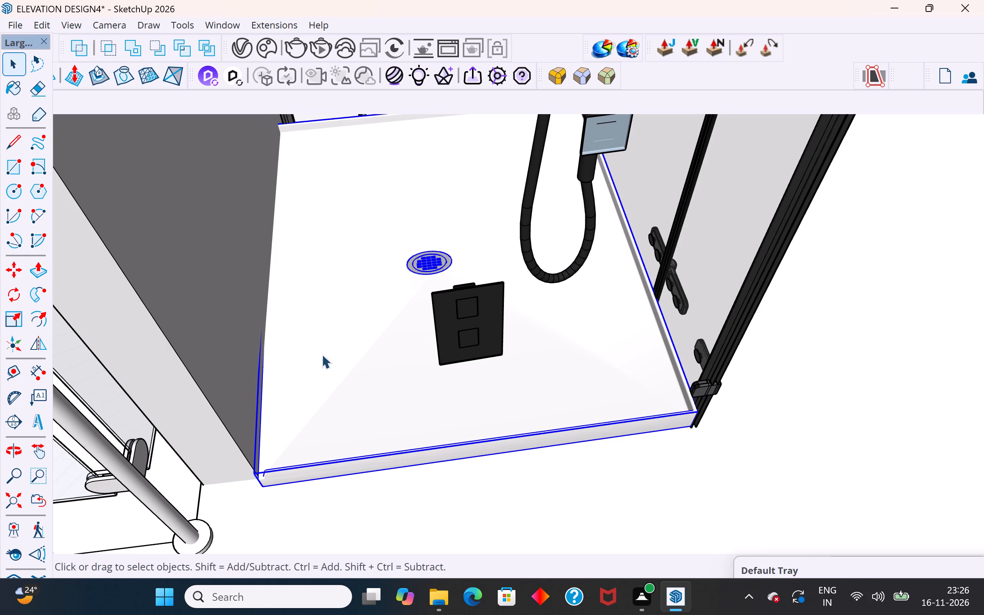
Unhide all hidden objects in the model with nothing selected.
scroll(299, 389, "down", 4)
middle_click_drag(346, 400, 367, 349)
scroll(367, 353, "down", 11)
middle_click_drag(387, 353, 429, 356)
scroll(406, 362, "down", 11)
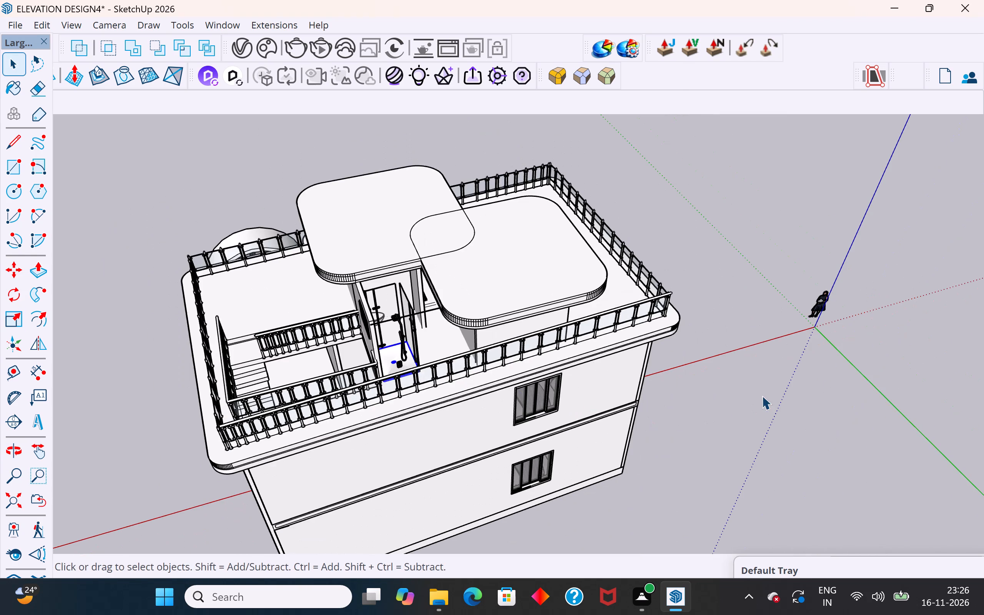
left_click(762, 396)
middle_click_drag(384, 325, 578, 314)
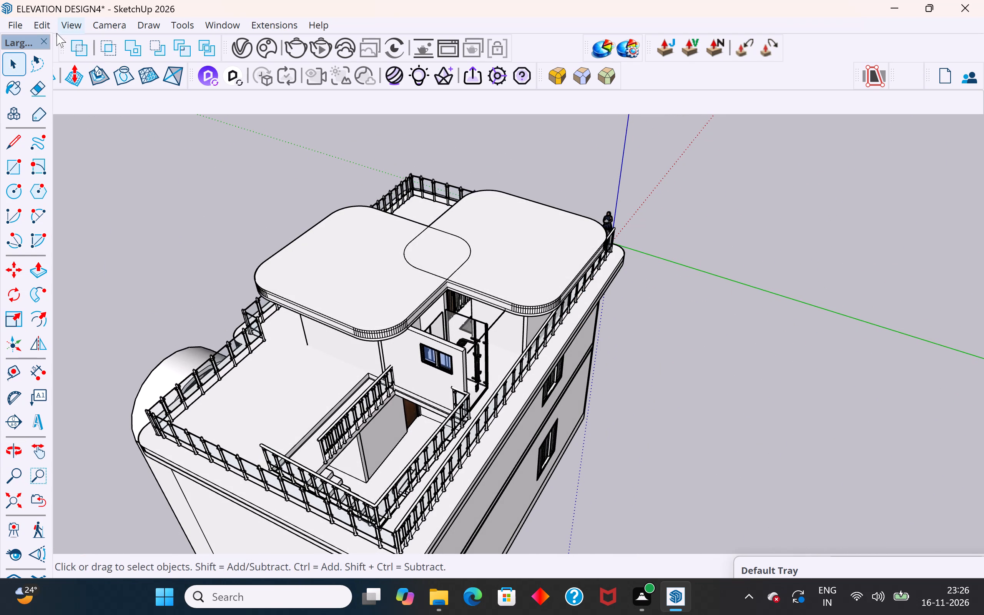
left_click(45, 25)
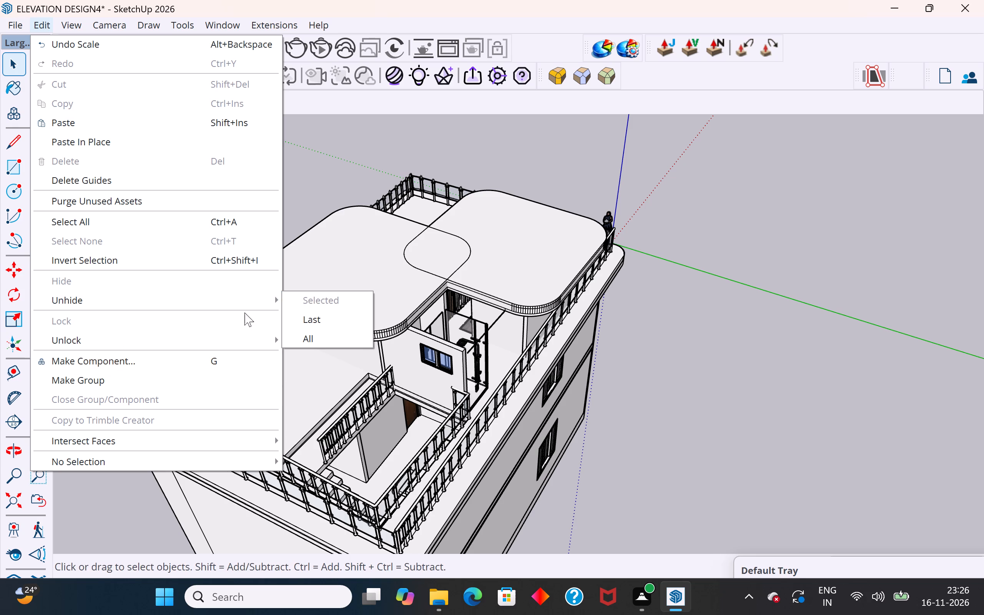
left_click(313, 339)
left_click(730, 417)
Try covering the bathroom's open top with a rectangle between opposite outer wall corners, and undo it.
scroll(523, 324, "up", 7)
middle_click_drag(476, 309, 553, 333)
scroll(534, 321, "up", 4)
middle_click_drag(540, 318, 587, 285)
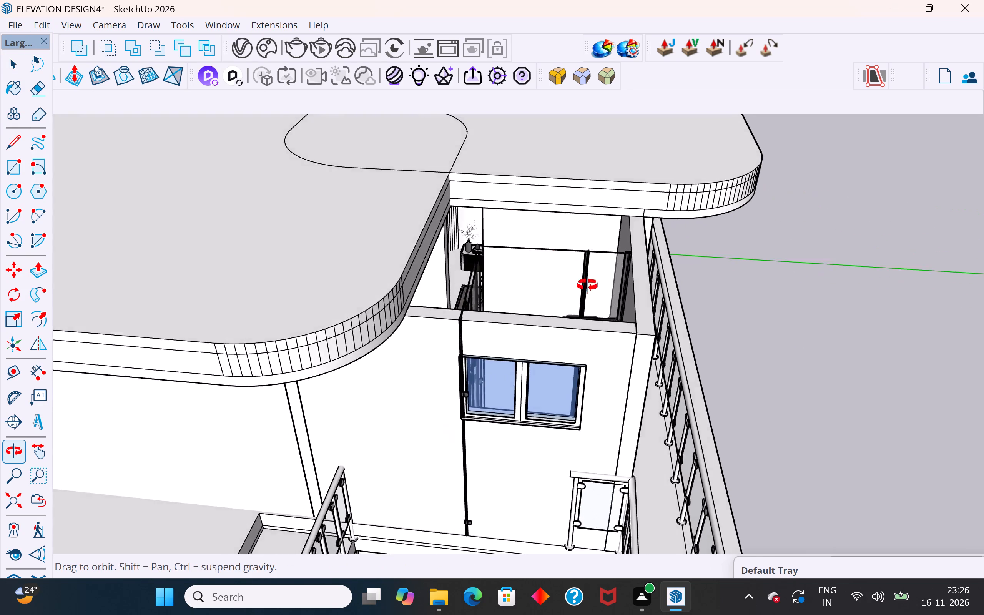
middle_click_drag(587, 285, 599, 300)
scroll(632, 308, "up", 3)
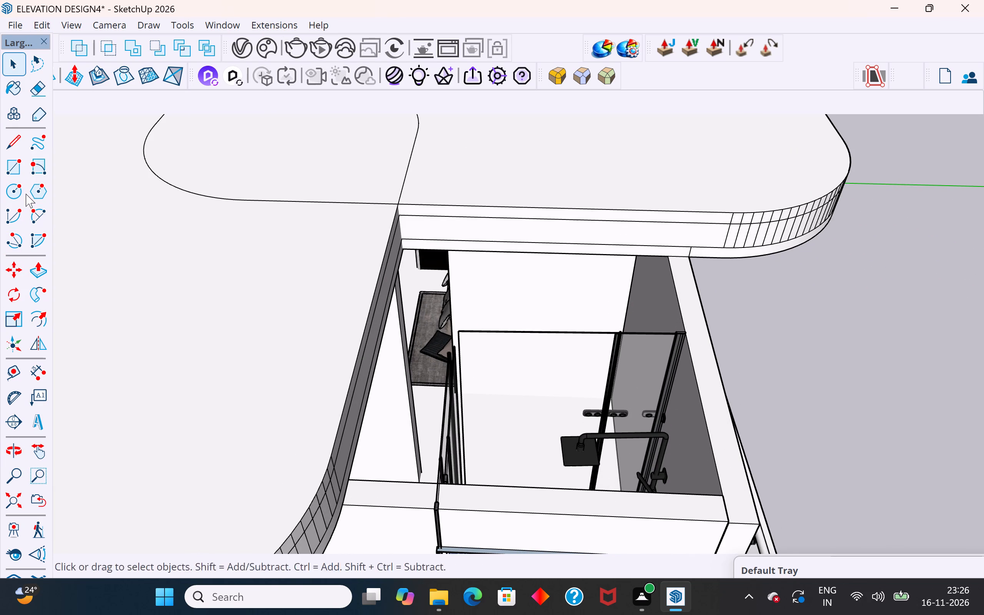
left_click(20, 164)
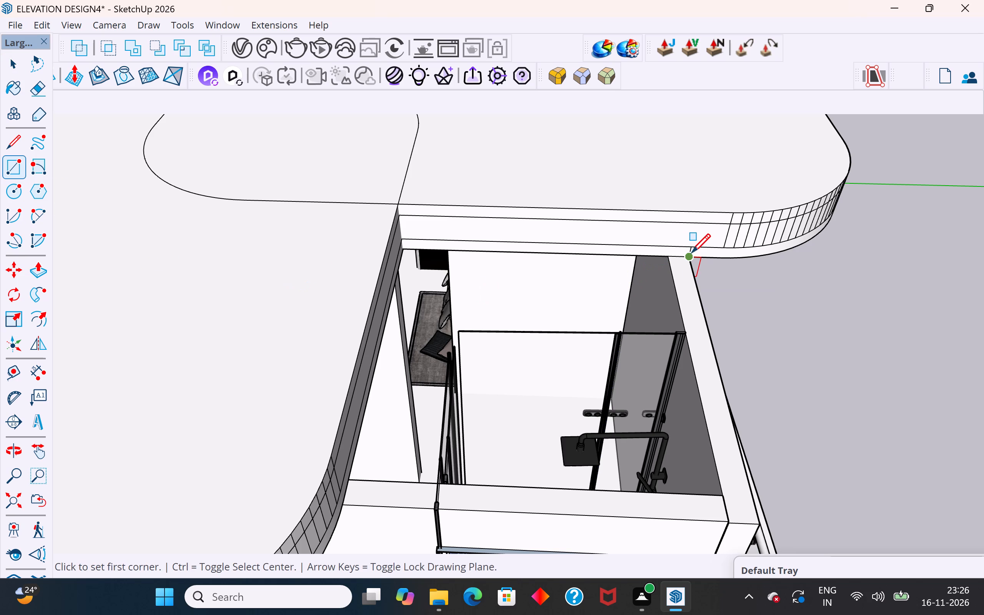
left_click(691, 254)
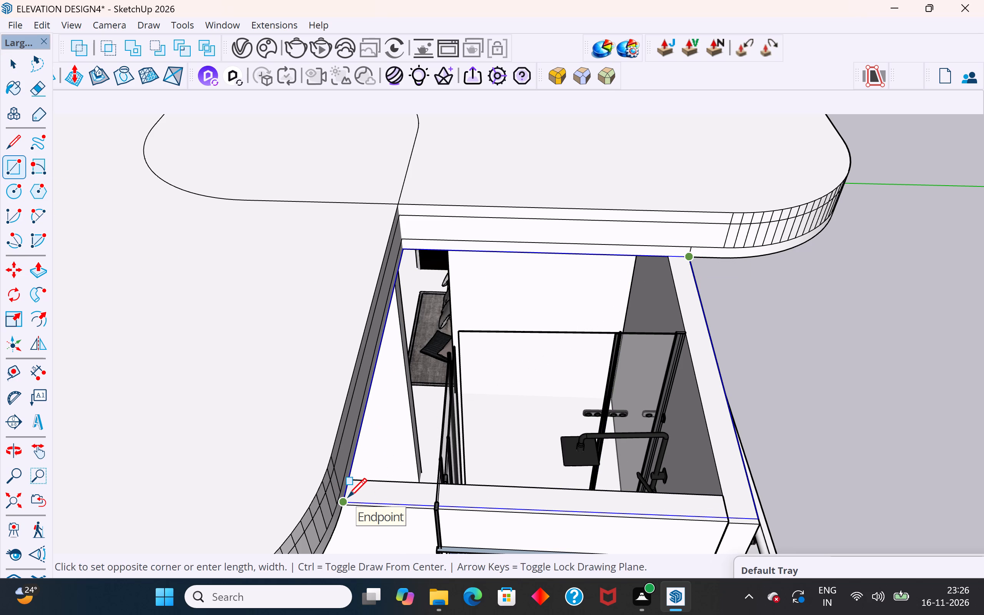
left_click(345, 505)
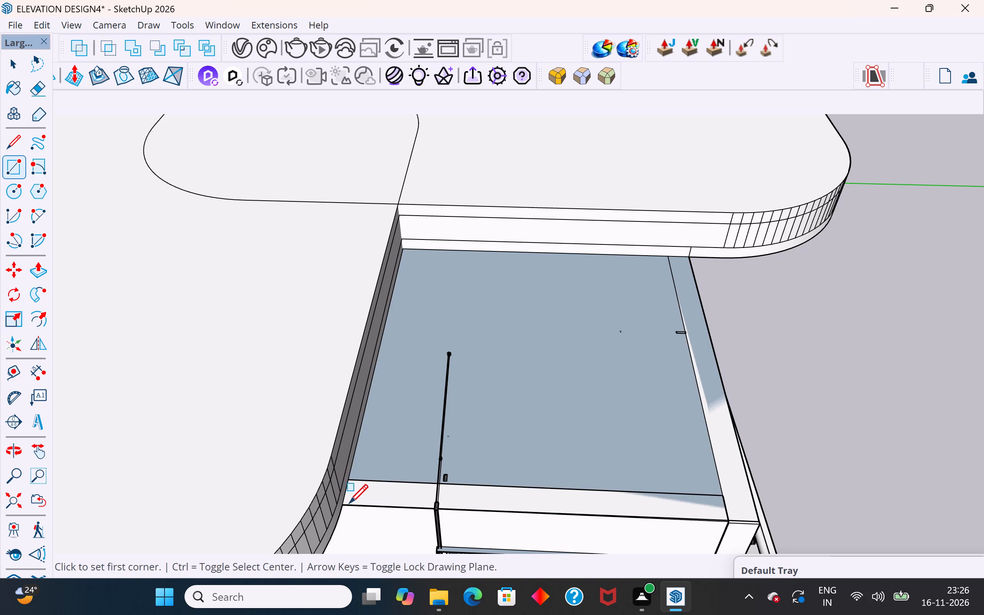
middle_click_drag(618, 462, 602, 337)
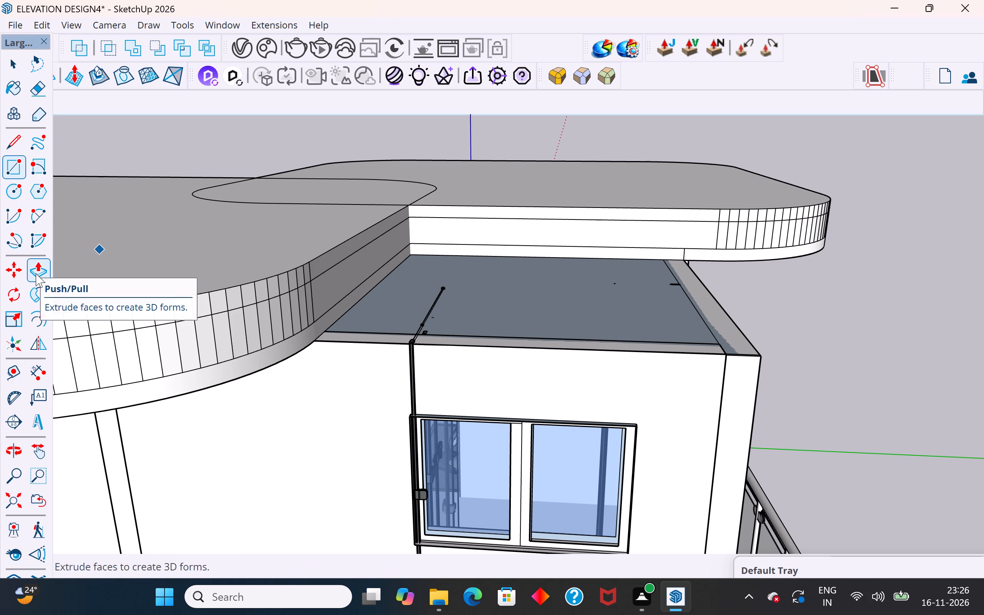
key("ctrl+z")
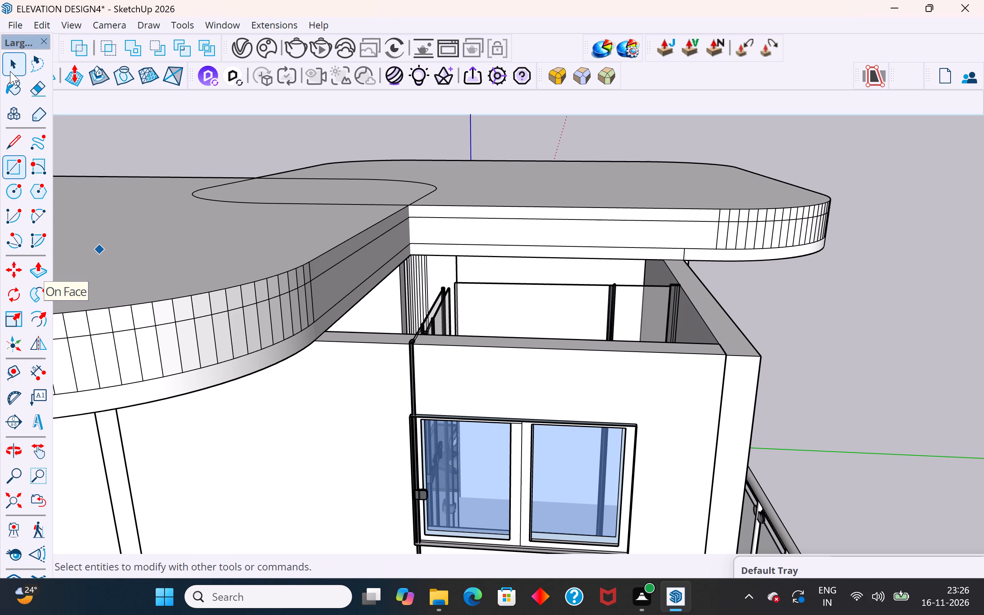
Open 3D Warehouse and clear the previous WC search term.
left_click(231, 25)
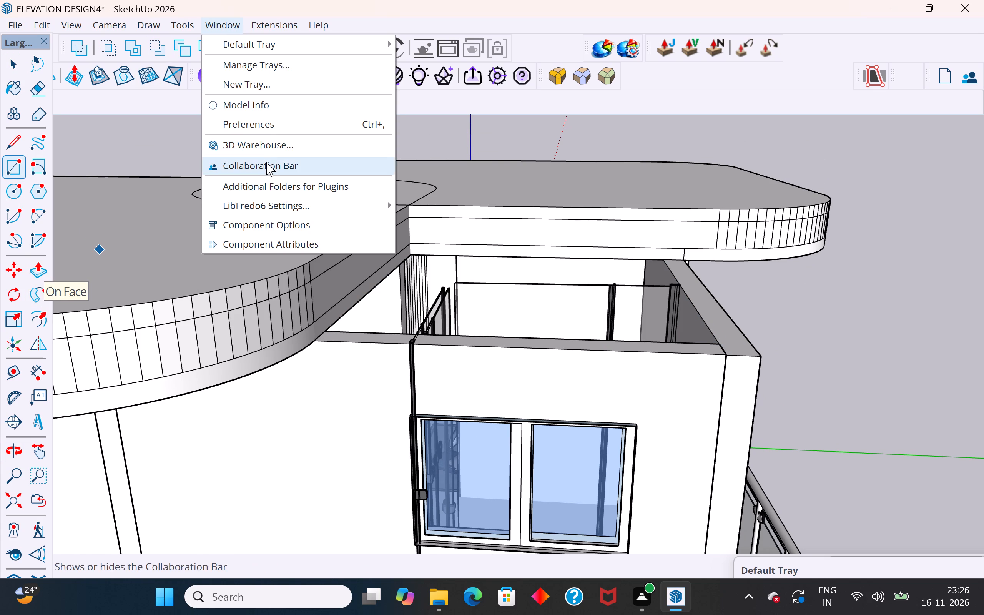
left_click(273, 149)
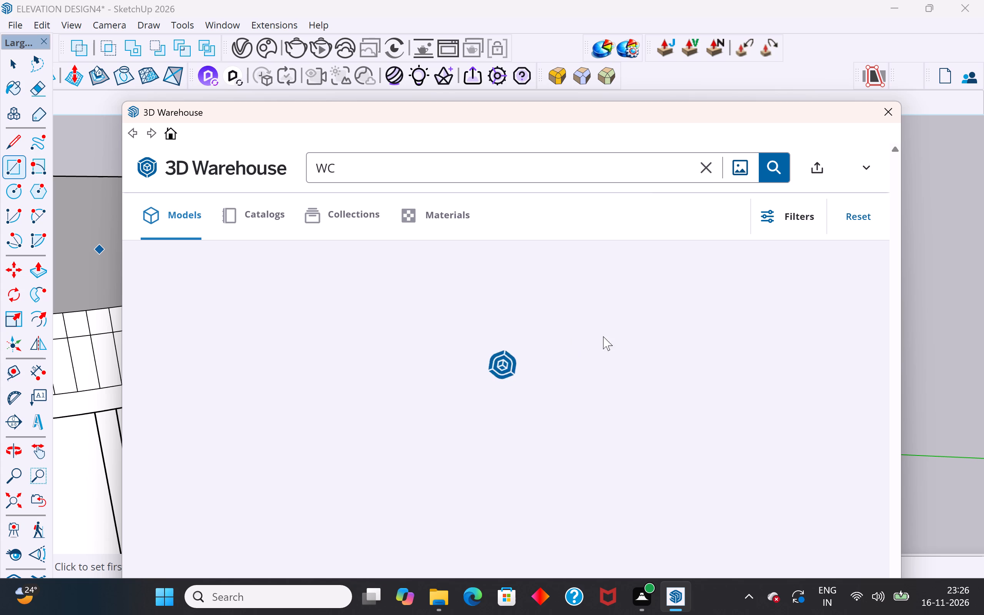
left_click(709, 166)
left_click(614, 172)
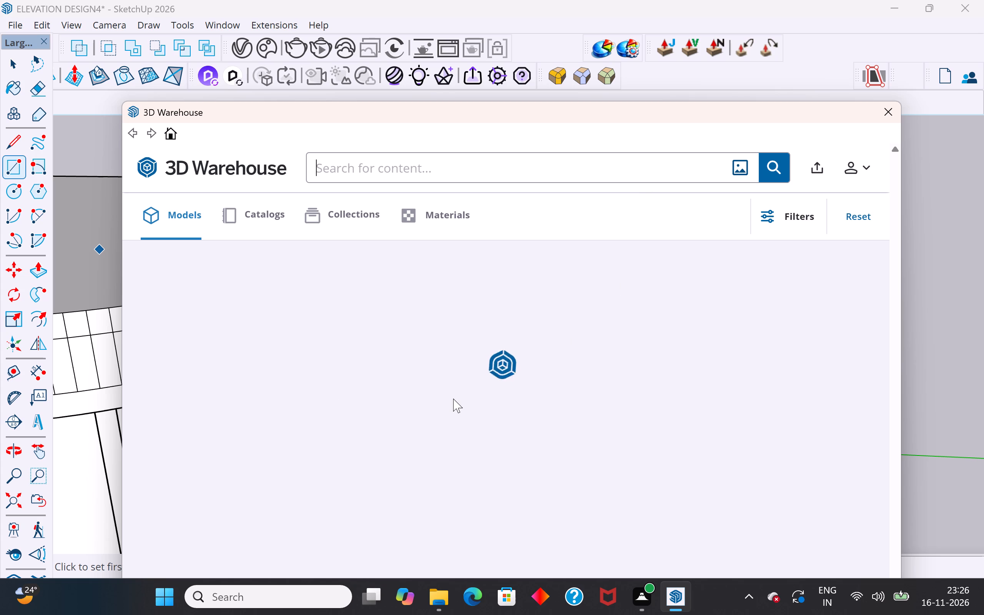
left_click(480, 165)
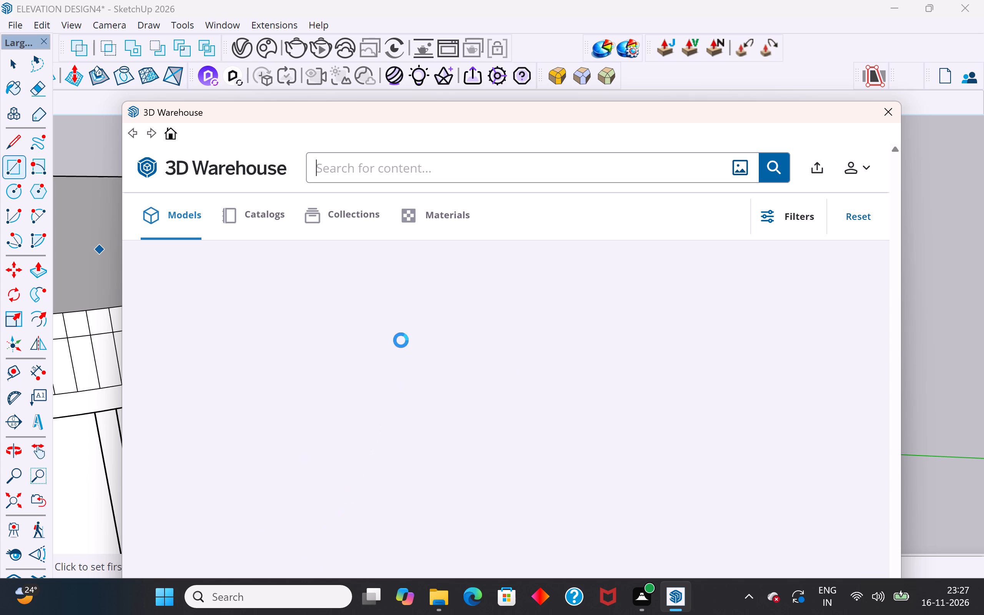
left_click(465, 171)
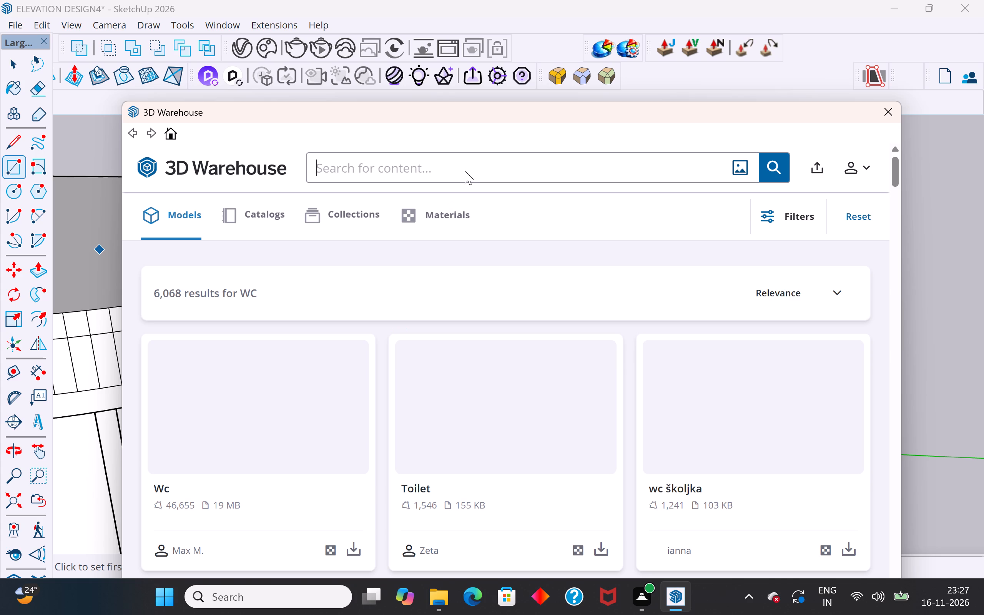
left_click(465, 171)
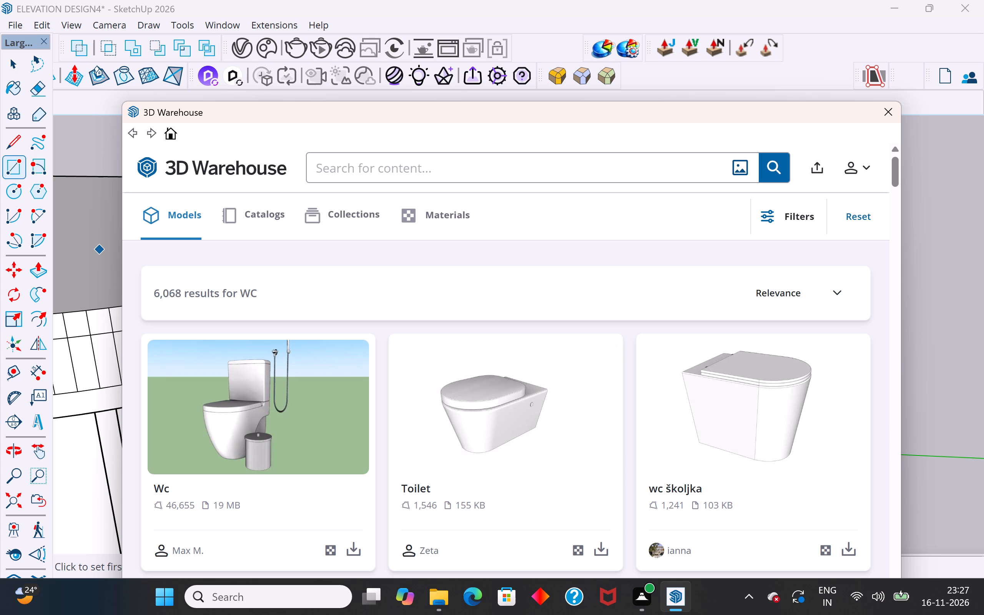
Look through the listed WC models and examine the house's roof slabs and upper-floor bathroom from above.
scroll(324, 467, "down", 4)
scroll(480, 497, "down", 6)
scroll(480, 497, "up", 20)
left_click_drag(582, 110, 637, 469)
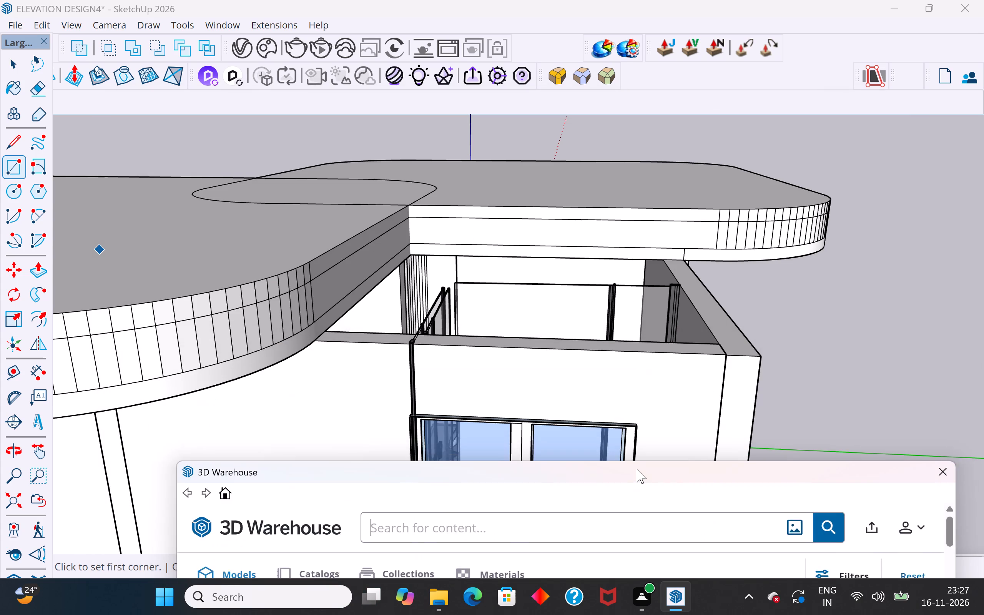
left_click_drag(637, 469, 644, 383)
scroll(615, 179, "down", 5)
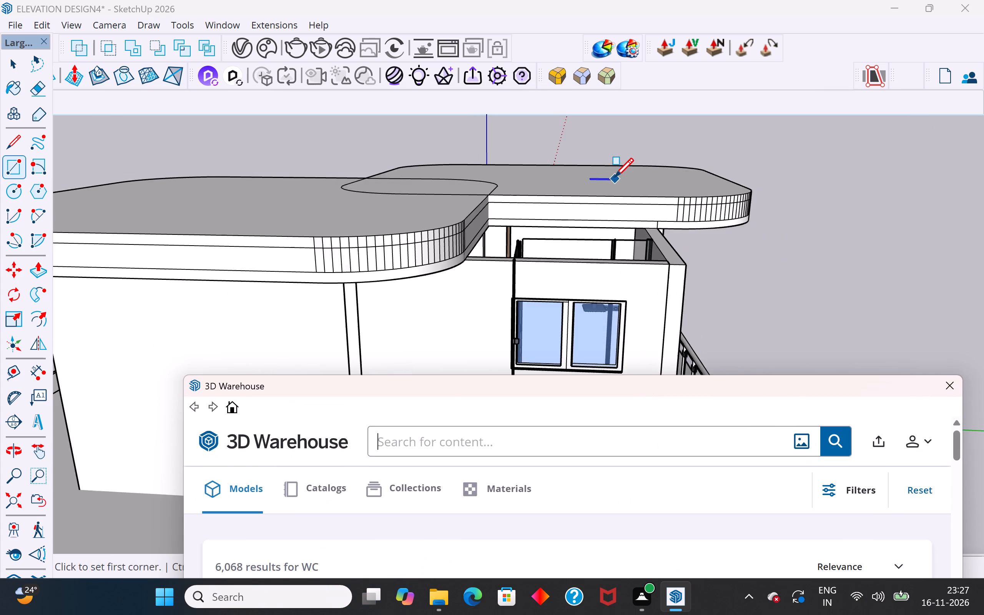
middle_click_drag(615, 179, 559, 247)
scroll(612, 179, "down", 1)
left_click(8, 70)
left_click(123, 111)
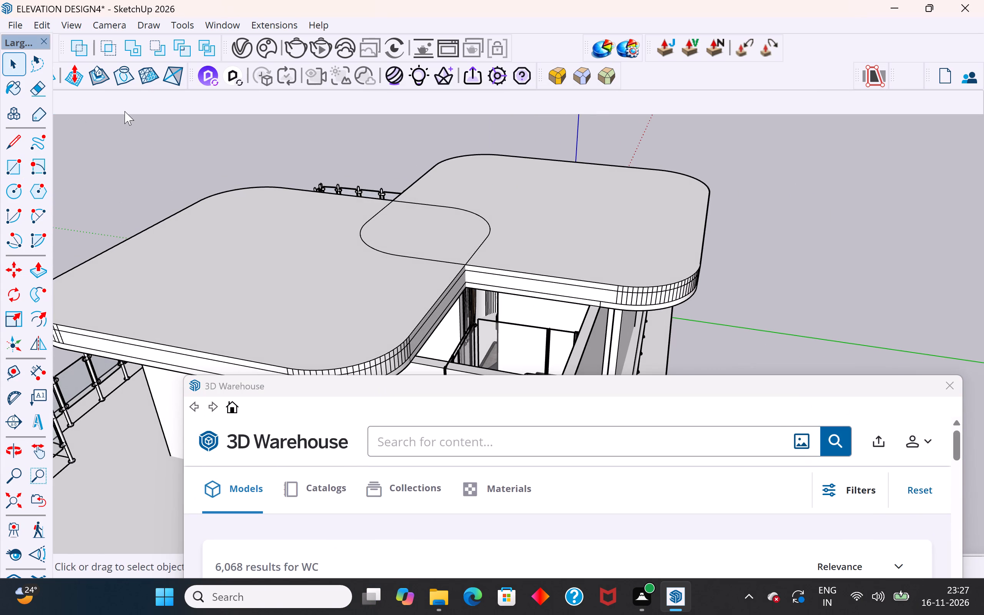
left_click(229, 156)
scroll(496, 215, "down", 6)
left_click_drag(532, 392, 554, 366)
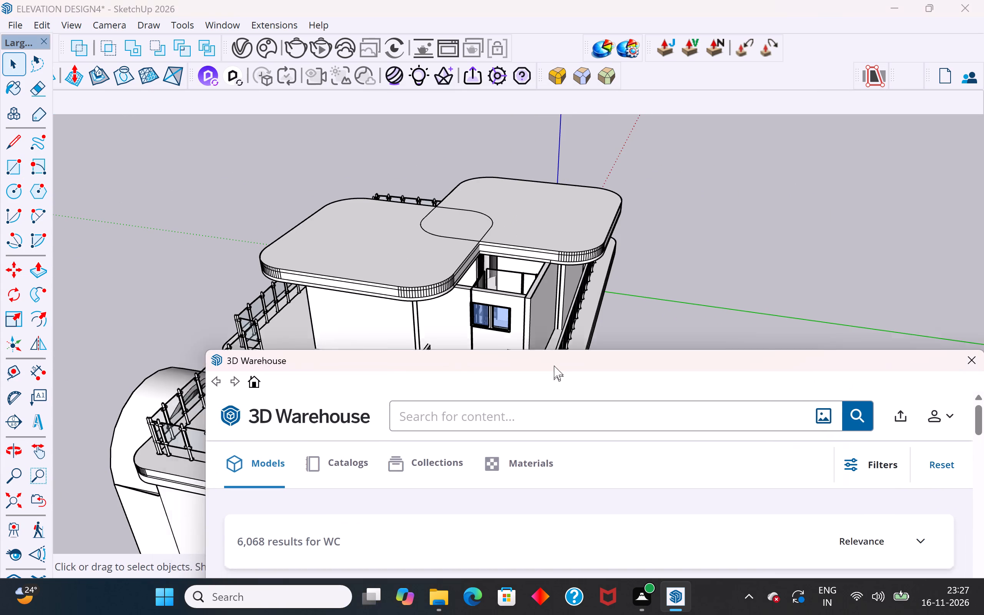
left_click_drag(554, 366, 510, 198)
scroll(430, 433, "down", 12)
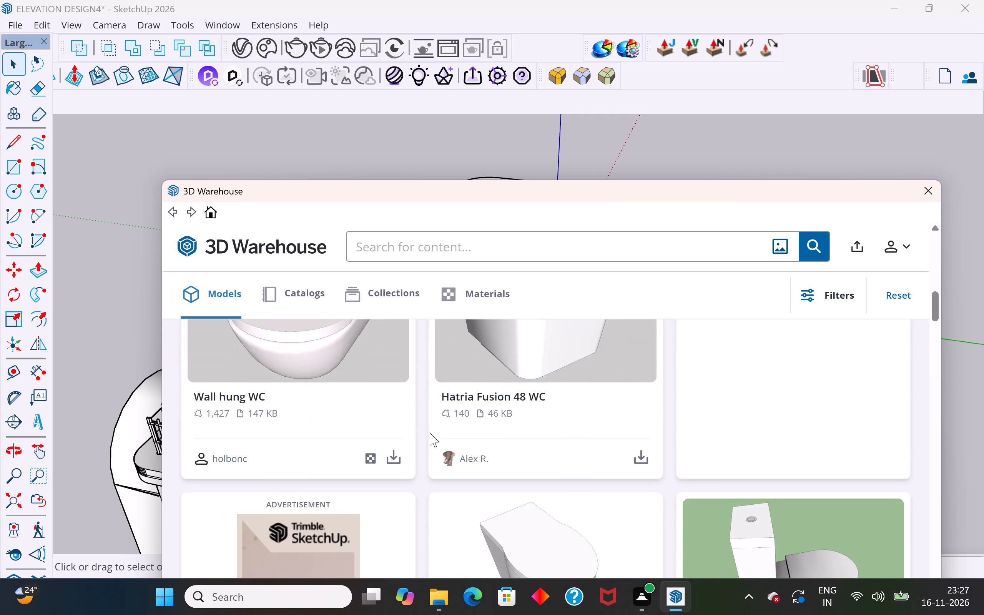
scroll(430, 433, "down", 6)
scroll(430, 433, "up", 4)
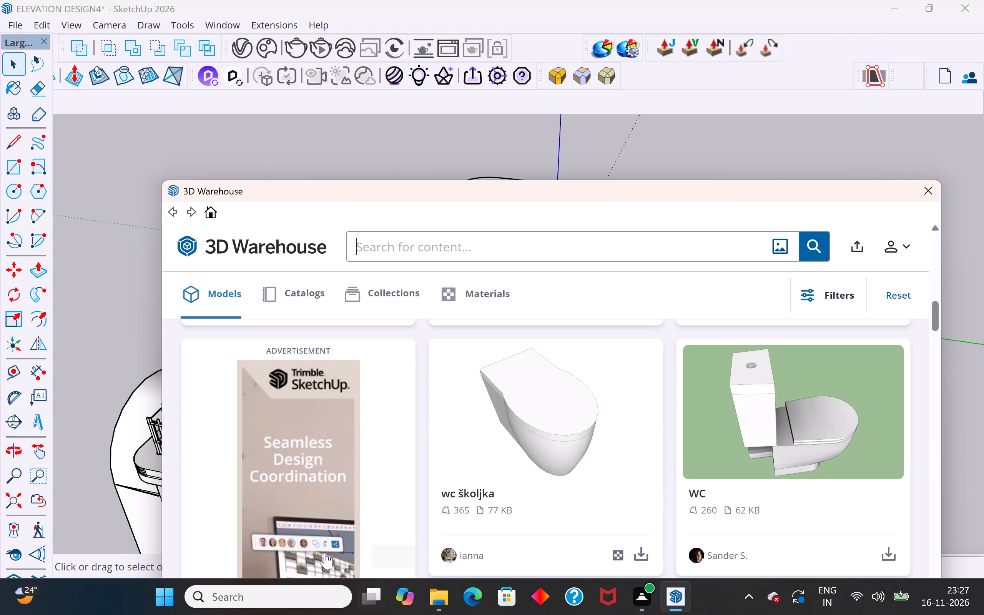
left_click(695, 181)
left_click_drag(698, 191, 655, 467)
scroll(432, 281, "down", 5)
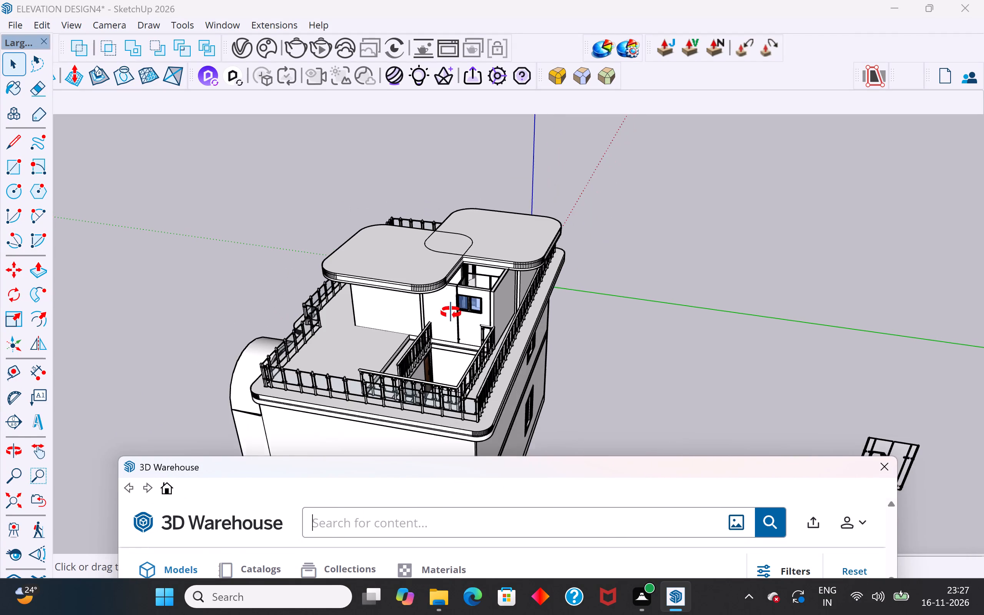
middle_click_drag(451, 305, 437, 416)
scroll(447, 302, "up", 8)
middle_click_drag(550, 278, 573, 223)
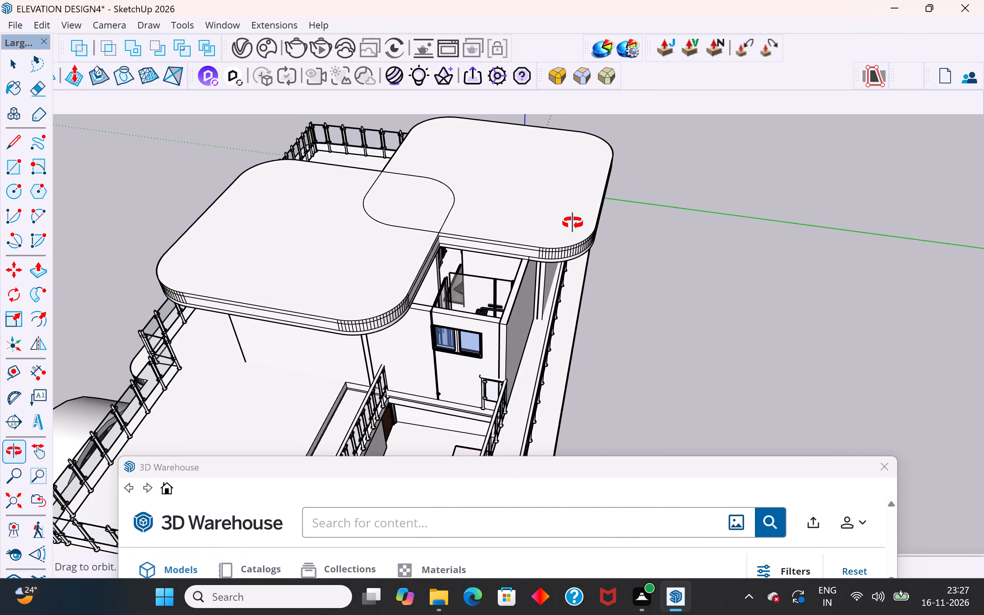
middle_click_drag(573, 223, 566, 222)
left_click_drag(552, 462, 572, 151)
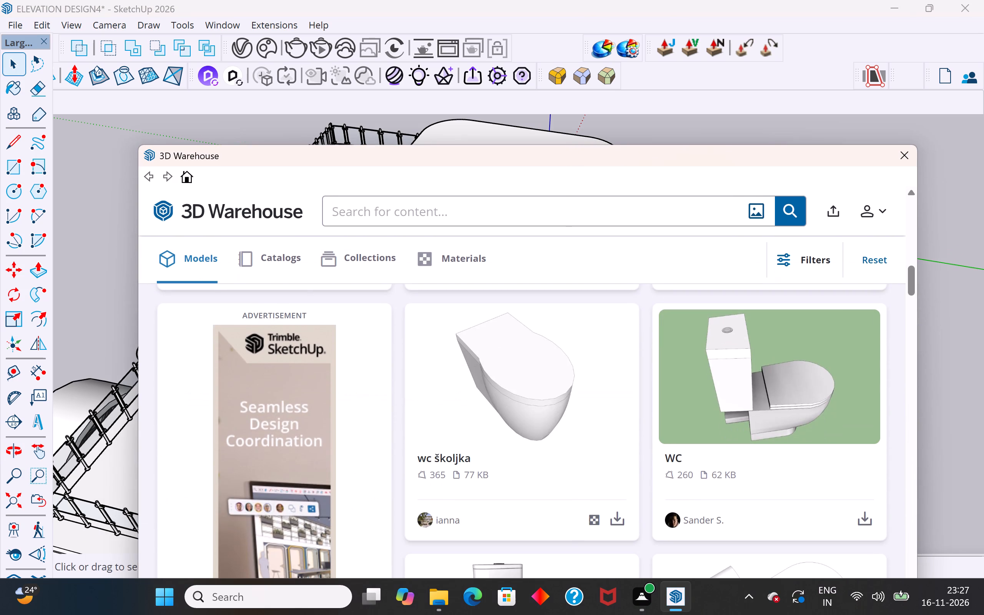
Search 3D Warehouse for MIRROR WITH BASIN.
left_click(558, 209)
key("BackSpace")
type("MIRR")
type("OR")
key("space")
type("WITH")
key("space")
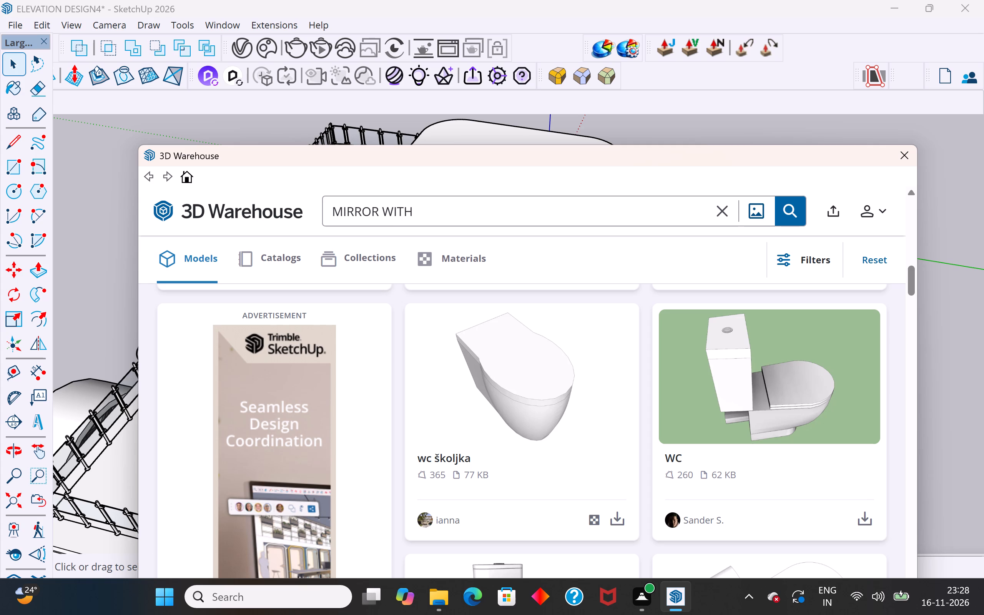
type("BASIN")
key("Return")
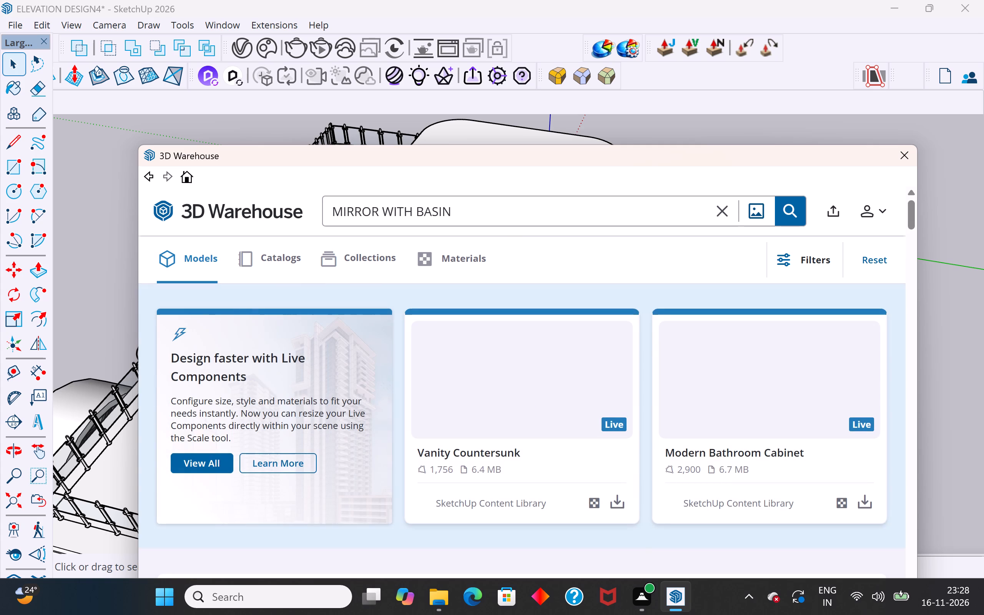
Browse the basin-and-mirror models for a wash basin suitable for the bathroom.
scroll(603, 507, "down", 5)
scroll(604, 506, "up", 2)
scroll(604, 506, "down", 1)
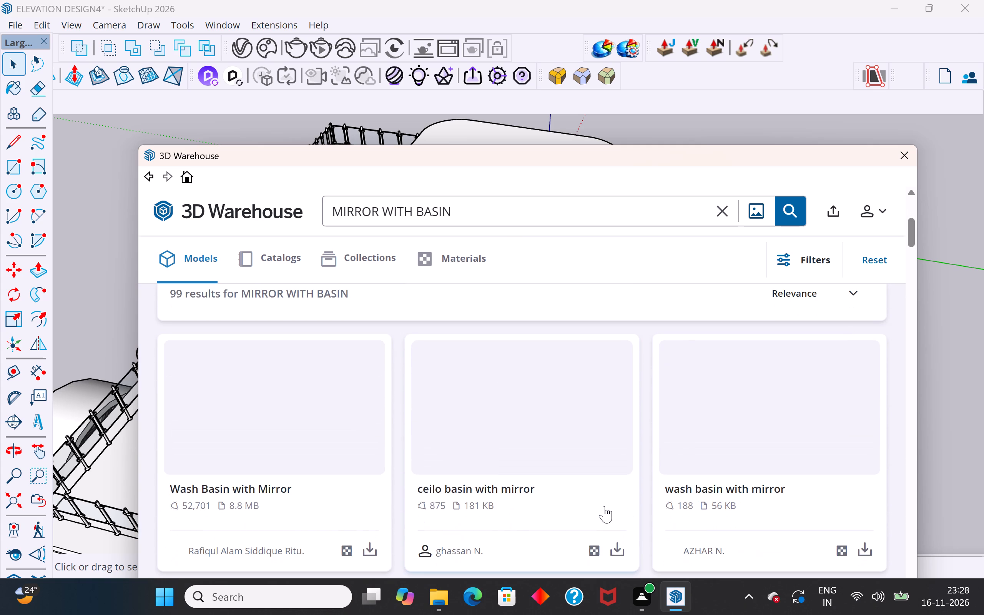
left_click_drag(660, 158, 680, 81)
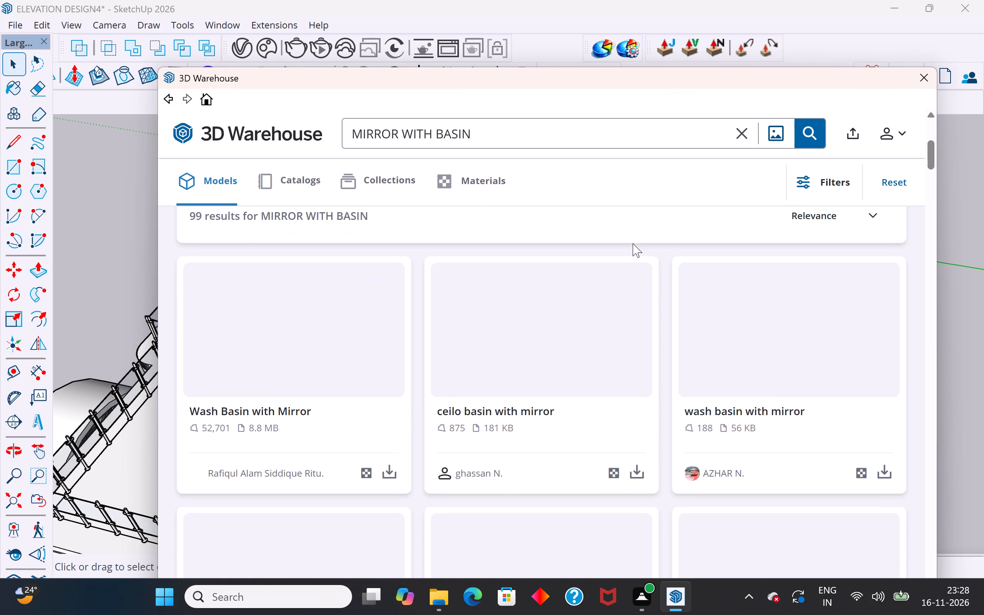
scroll(573, 476, "down", 1)
scroll(573, 476, "up", 1)
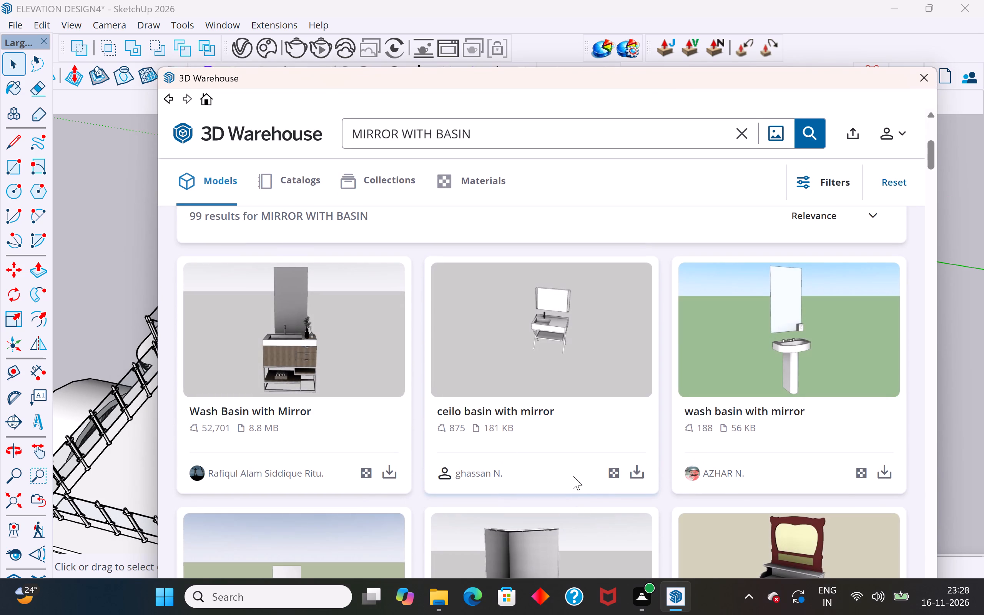
scroll(446, 429, "down", 1)
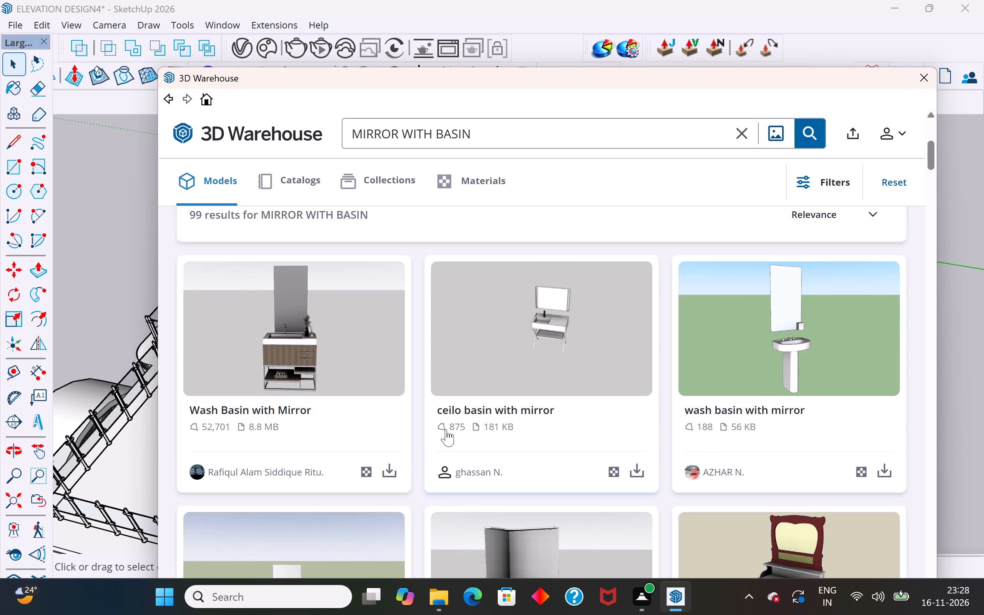
scroll(568, 249, "up", 3)
scroll(544, 444, "up", 1)
scroll(546, 419, "down", 3)
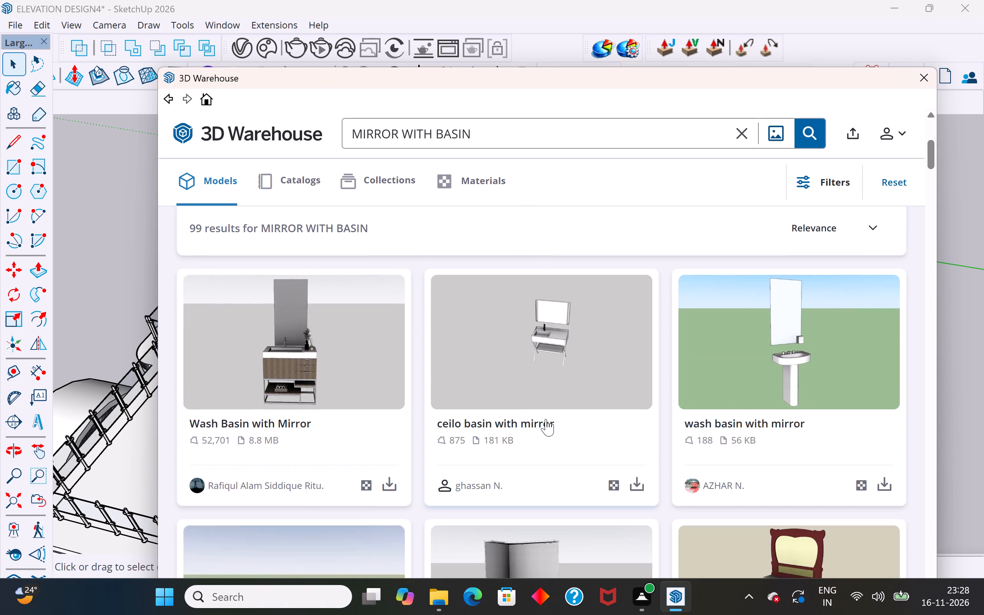
scroll(546, 419, "down", 2)
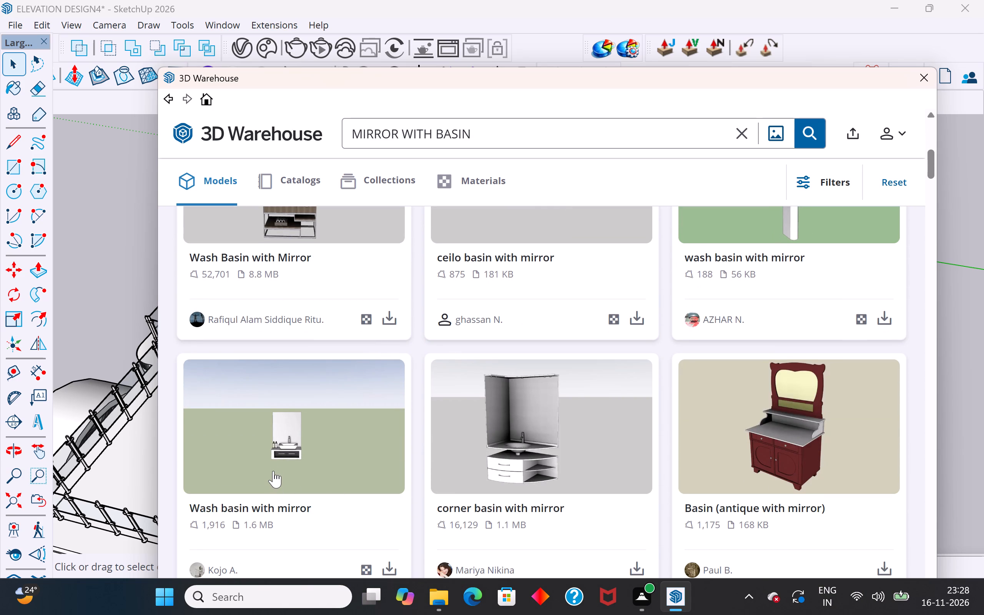
scroll(273, 462, "down", 3)
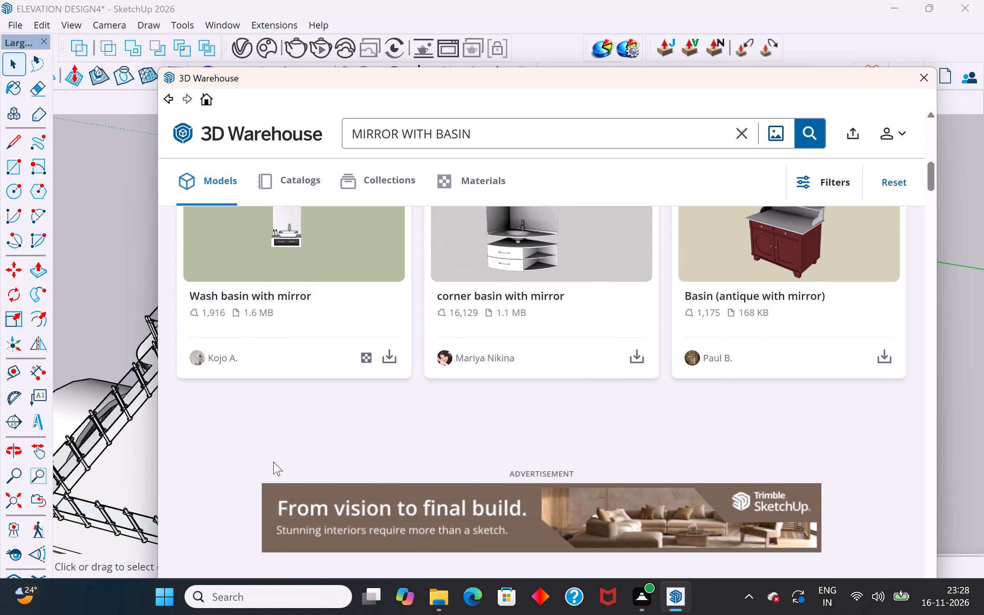
scroll(357, 394, "up", 1)
Unlock extra downloads with the short video and load the 1.6 MB Wash basin with mirror directly into the house model.
left_click(392, 415)
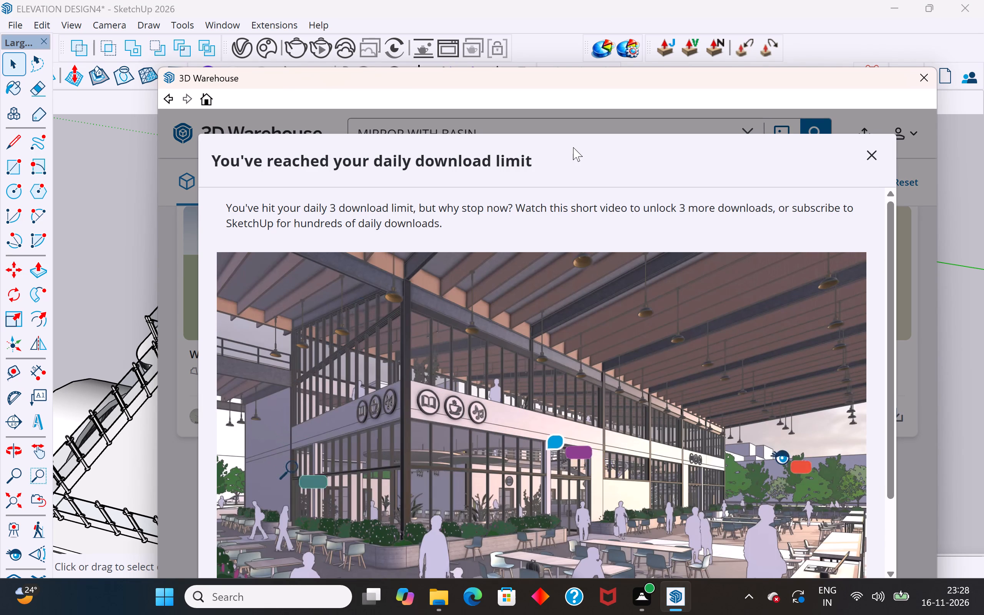
left_click_drag(574, 149, 580, 125)
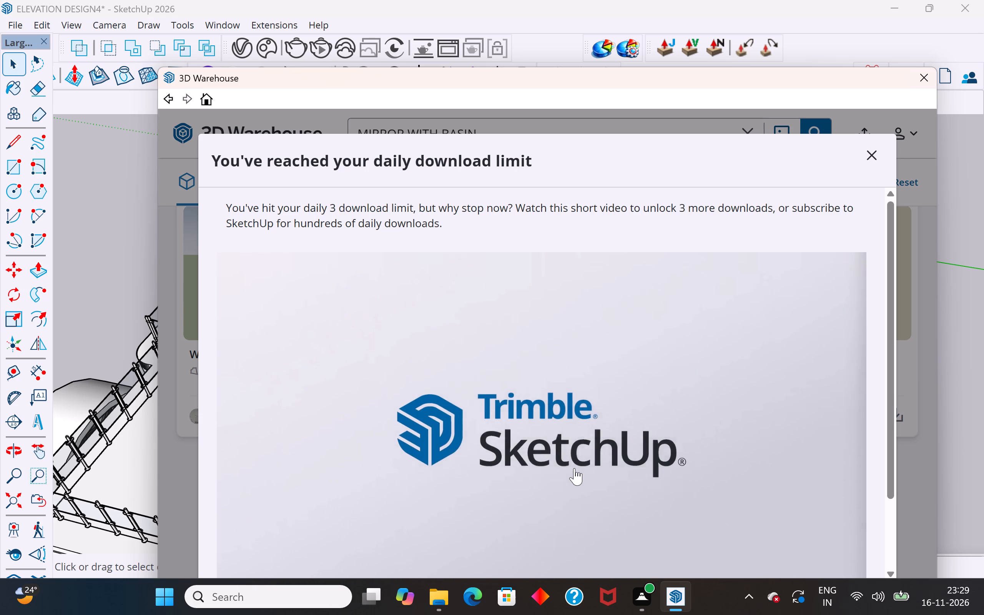
left_click(560, 522)
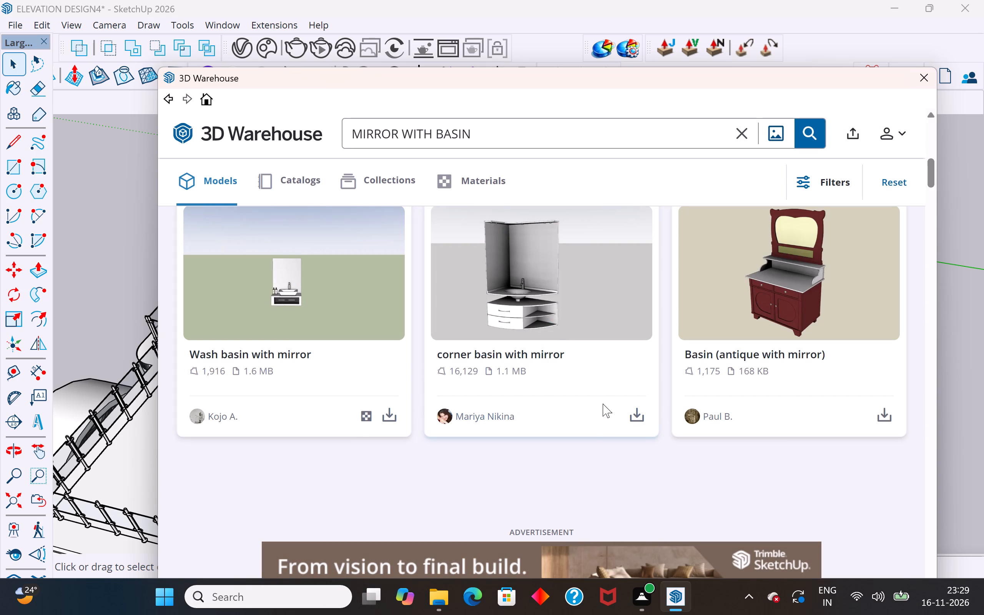
left_click(394, 416)
left_click(487, 368)
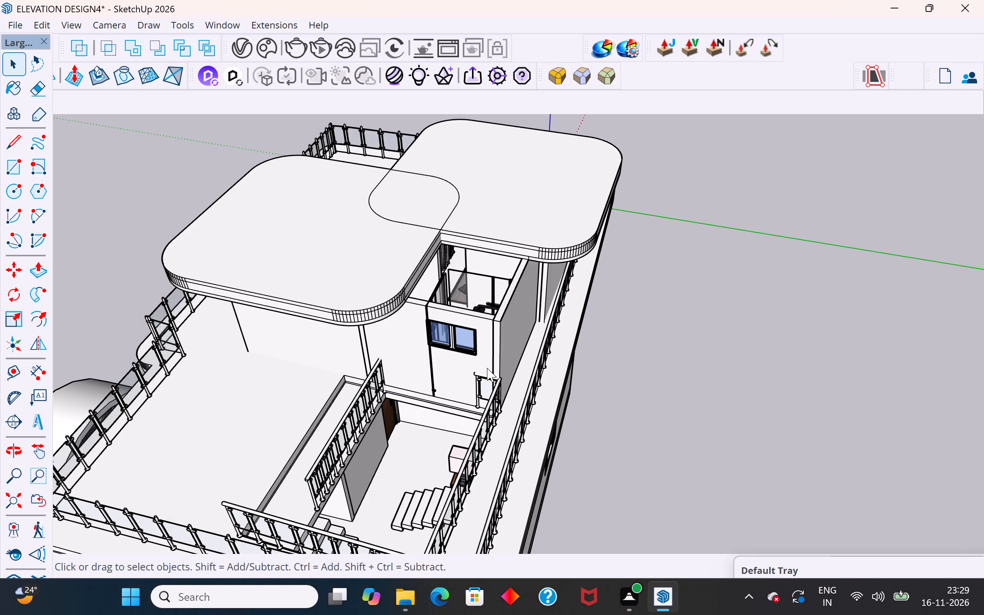
Place the downloaded wash basin with mirror on the open ground beside the house.
scroll(484, 366, "up", 4)
scroll(515, 275, "up", 3)
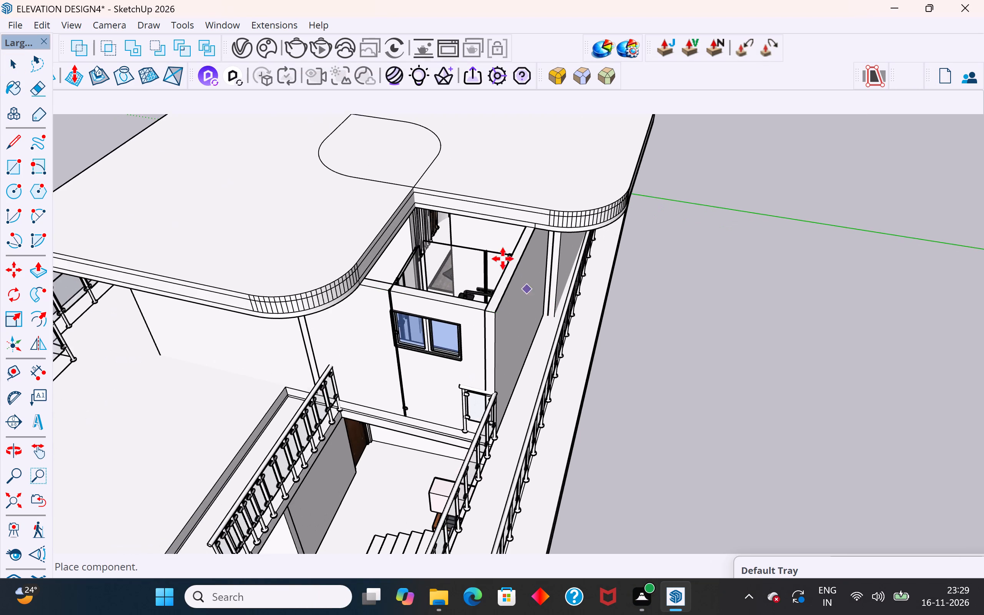
scroll(503, 259, "up", 3)
middle_click_drag(503, 259, 561, 365)
scroll(752, 326, "down", 10)
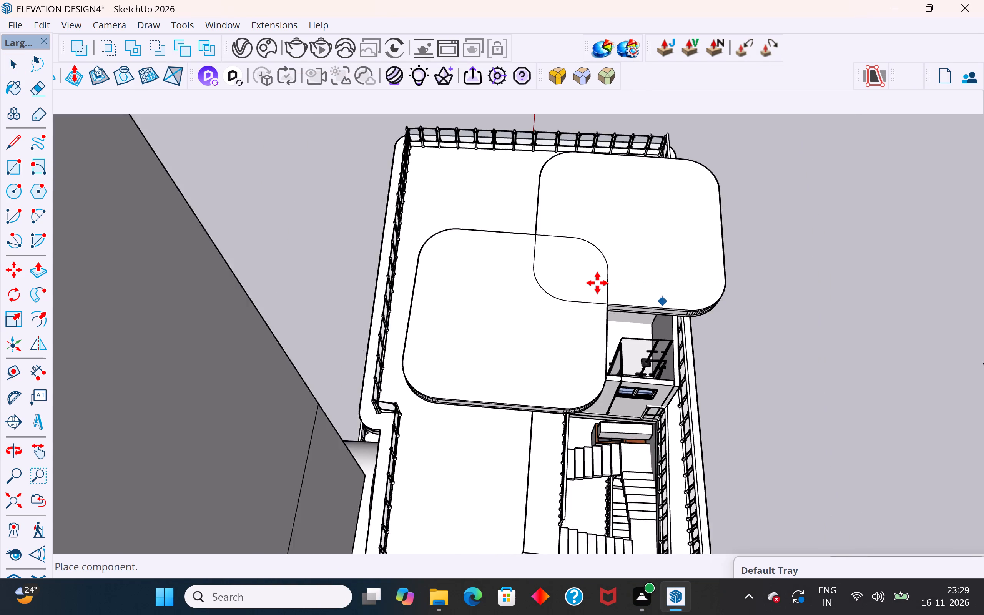
scroll(597, 283, "down", 20)
scroll(597, 283, "down", 14)
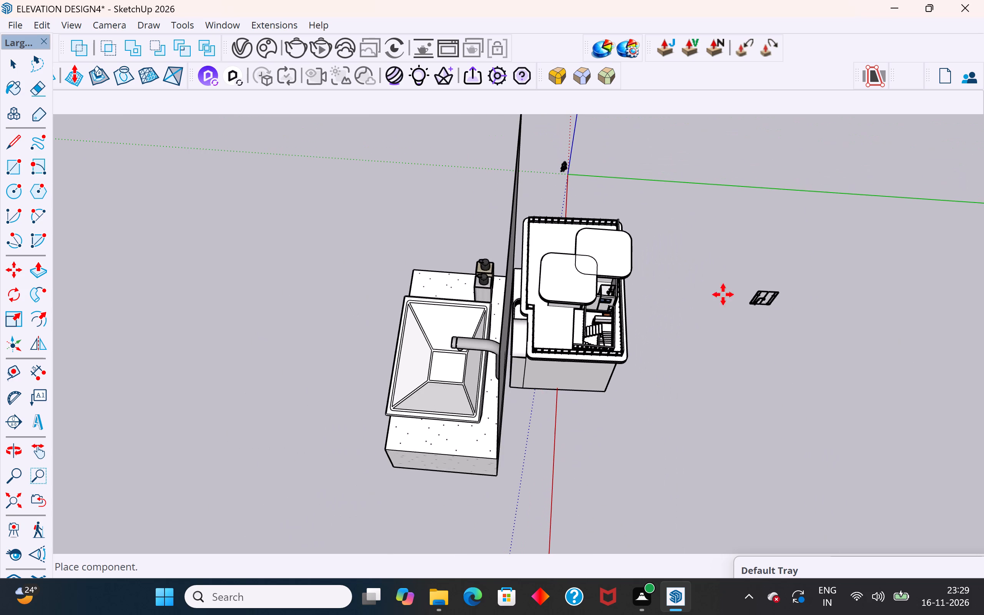
left_click(837, 312)
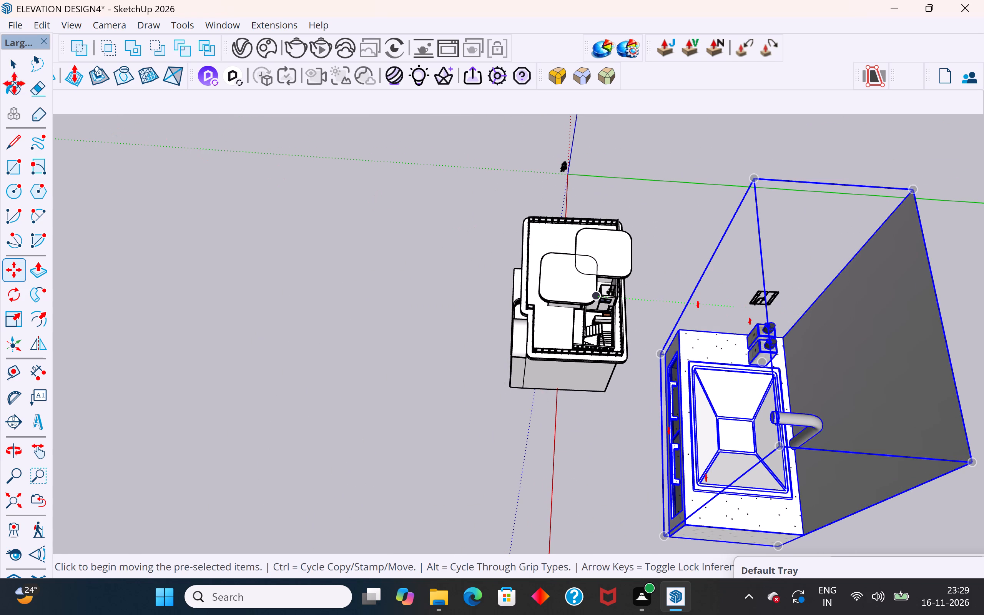
scroll(222, 278, "down", 8)
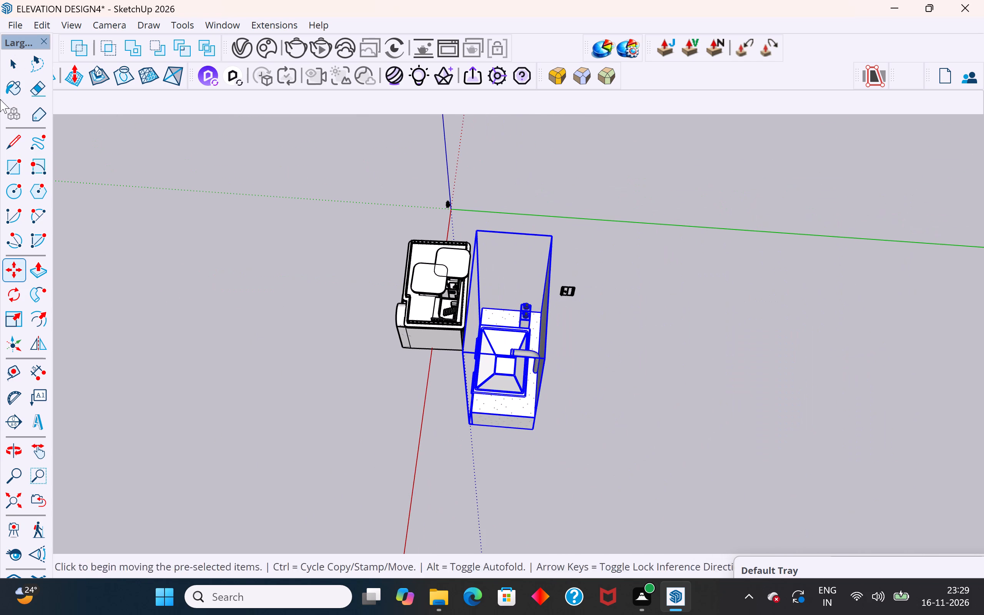
Scale the wash basin with mirror down uniformly beside the house until it is much smaller than the building.
left_click(18, 62)
left_click(276, 386)
middle_click_drag(338, 403, 585, 298)
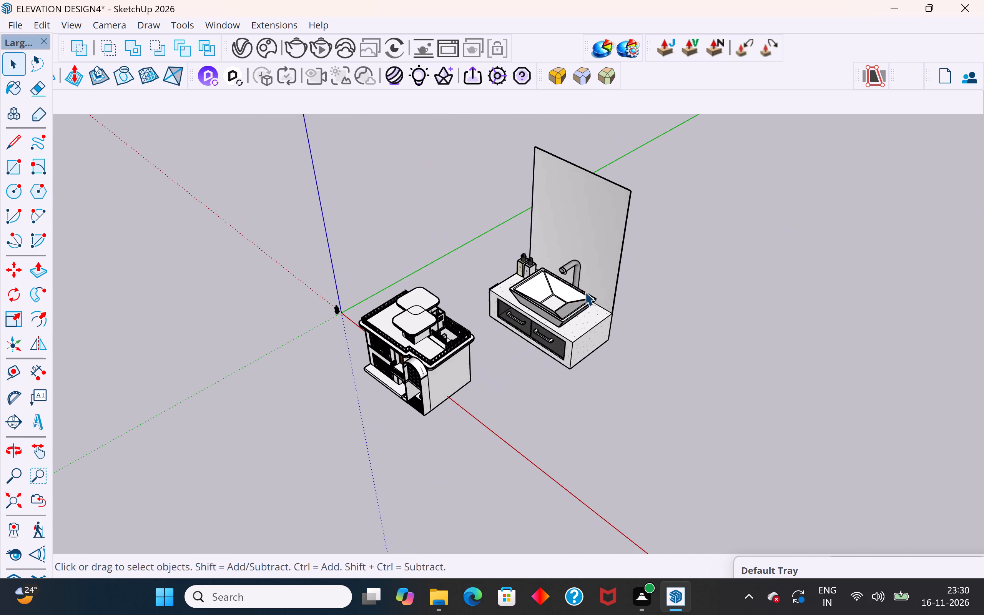
left_click(585, 292)
scroll(551, 345, "down", 3)
middle_click_drag(557, 343, 626, 235)
scroll(566, 340, "up", 1)
scroll(510, 339, "up", 3)
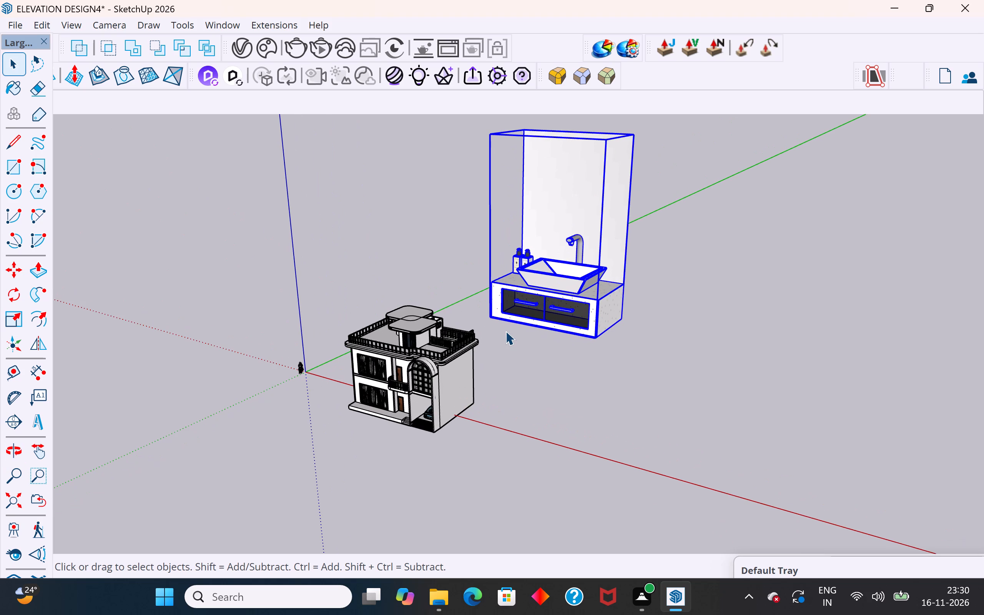
key("s")
left_click_drag(524, 128, 535, 151, "ctrl")
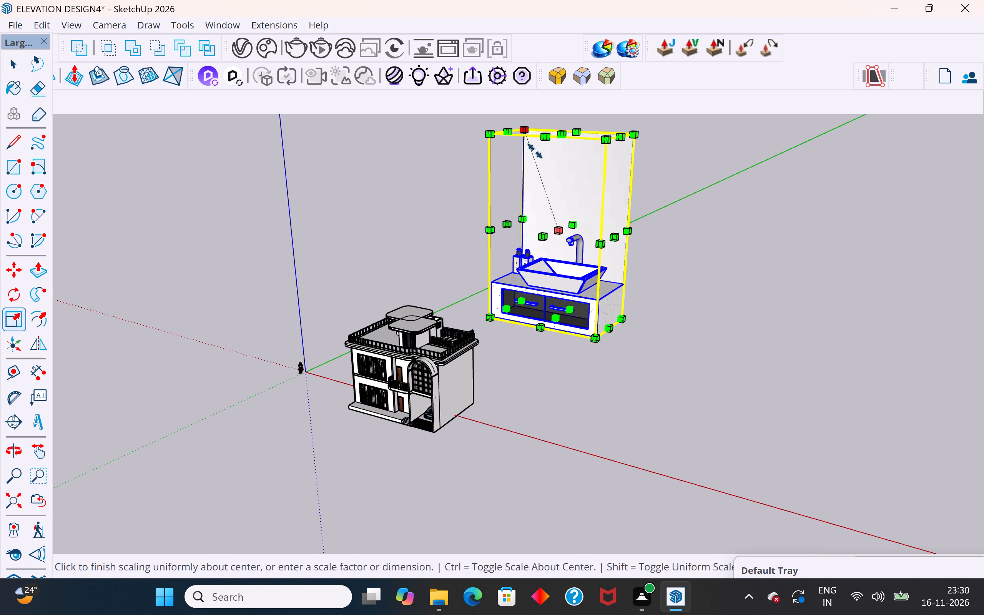
left_click_drag(535, 151, 563, 206, "ctrl")
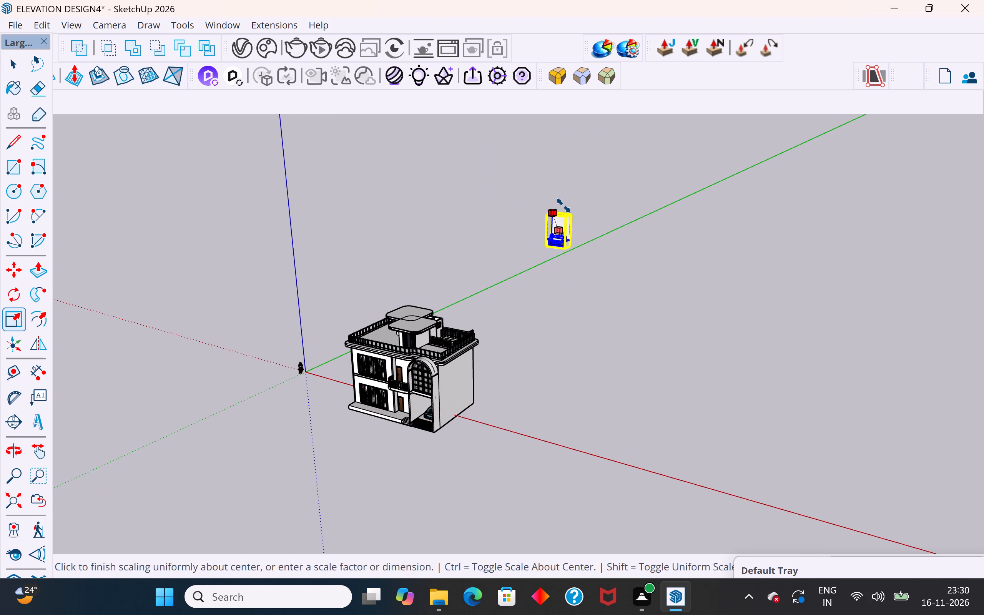
left_click_drag(563, 206, 561, 205, "ctrl")
left_click(14, 61)
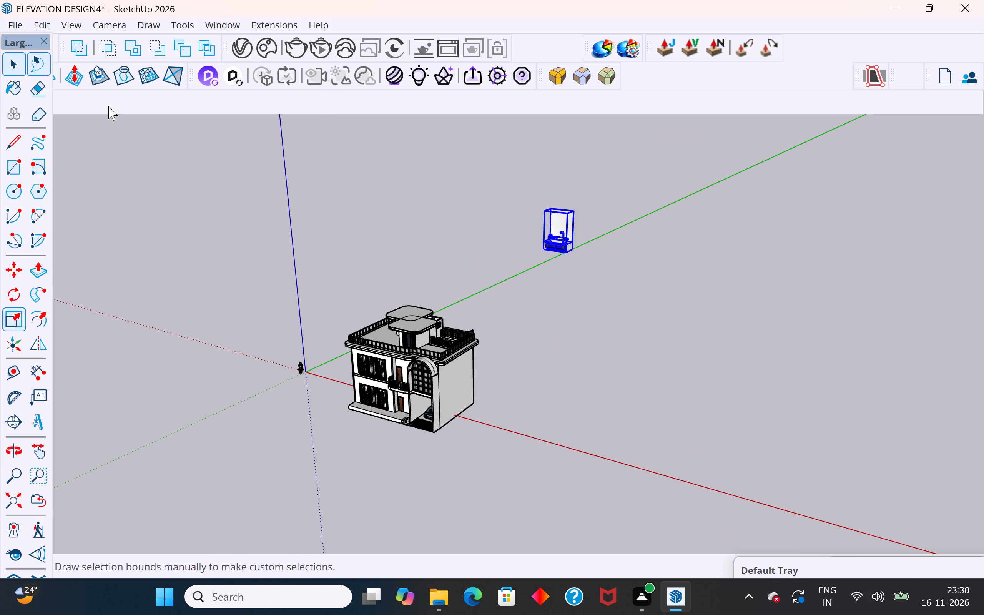
left_click(322, 238)
Scale the wash basin with mirror down uniformly once more to bring it closer to bathroom size.
scroll(460, 266, "up", 4)
left_click(597, 211)
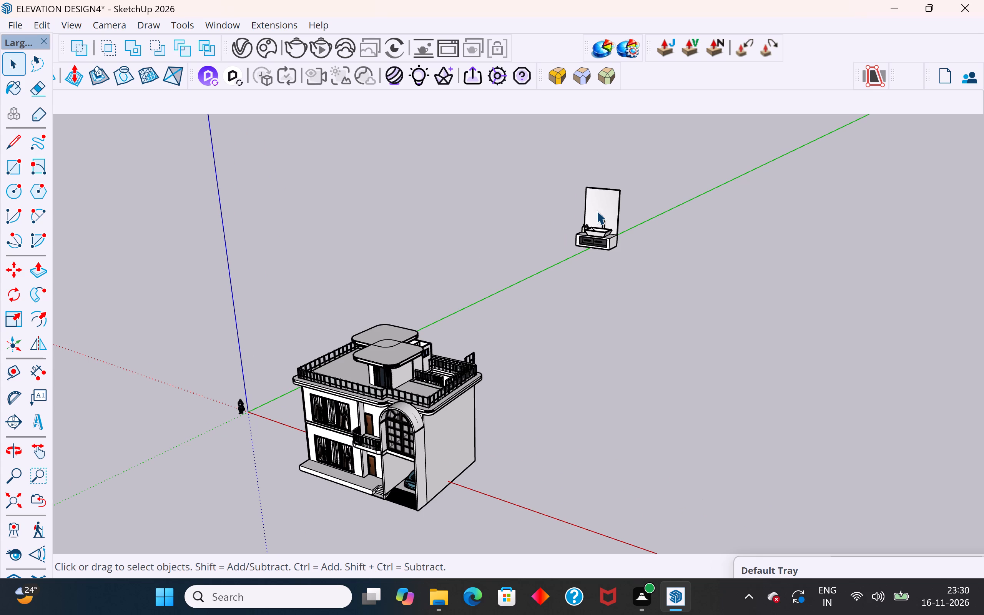
key("s")
scroll(617, 253, "up", 3)
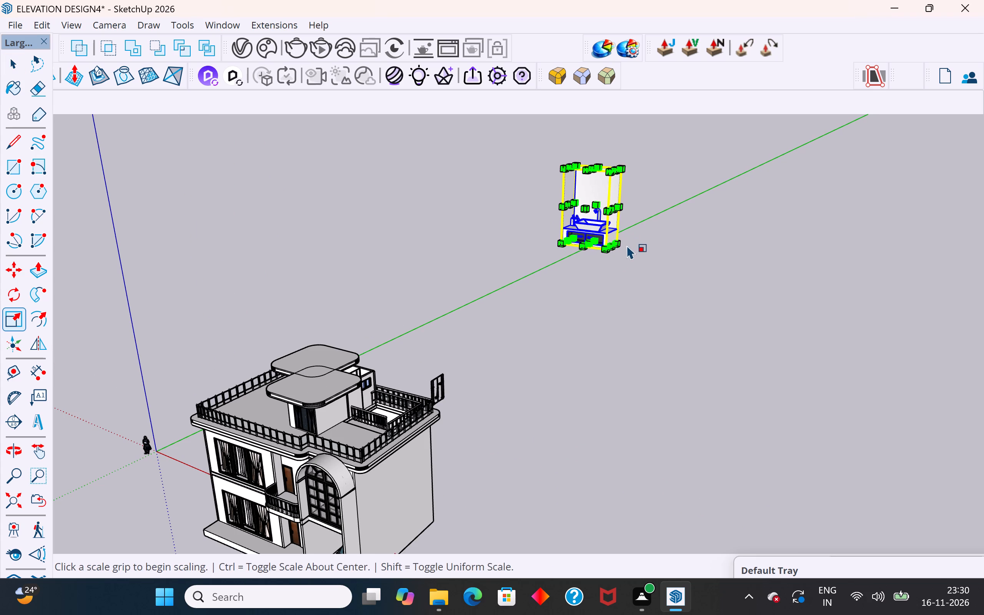
left_click_drag(619, 243, 613, 236, "ctrl")
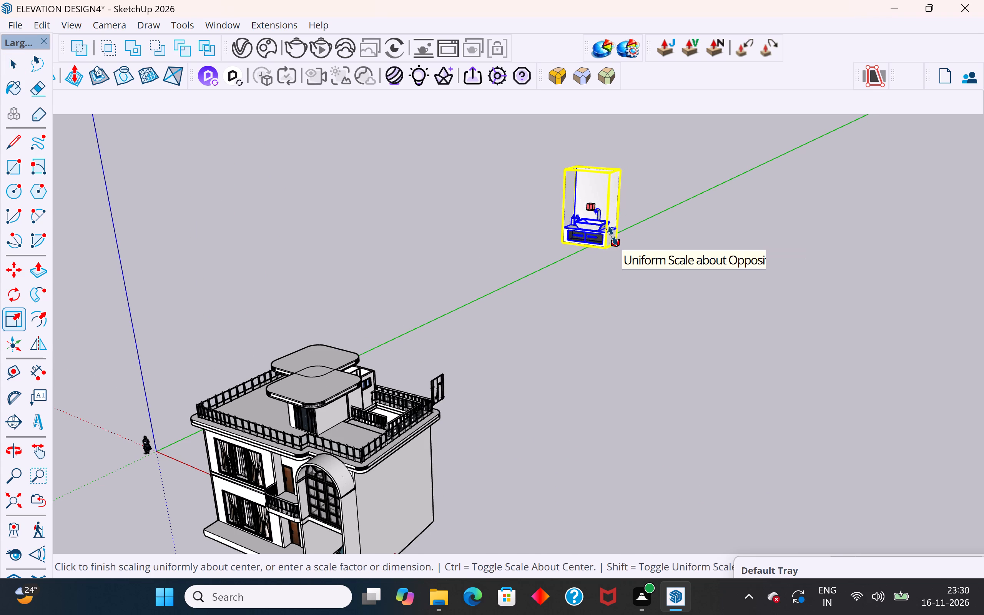
left_click_drag(613, 236, 606, 223, "ctrl")
left_click(13, 72)
left_click(396, 284)
Move the wash basin with mirror by its top corner into the upper-floor bathroom, against the wall beside the shower enclosure.
scroll(537, 199, "up", 2)
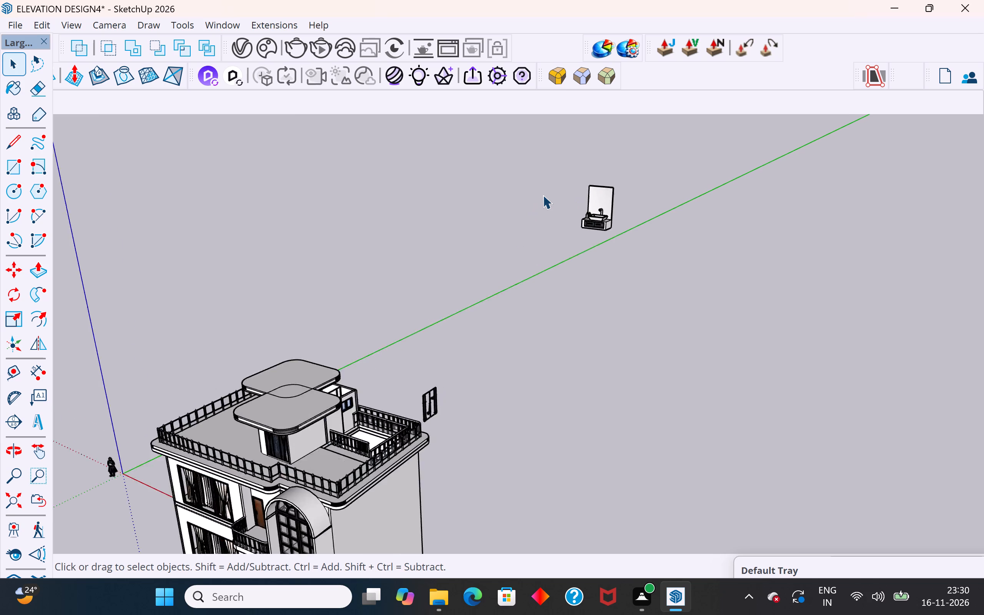
scroll(543, 195, "up", 1)
left_click(618, 207)
key("m")
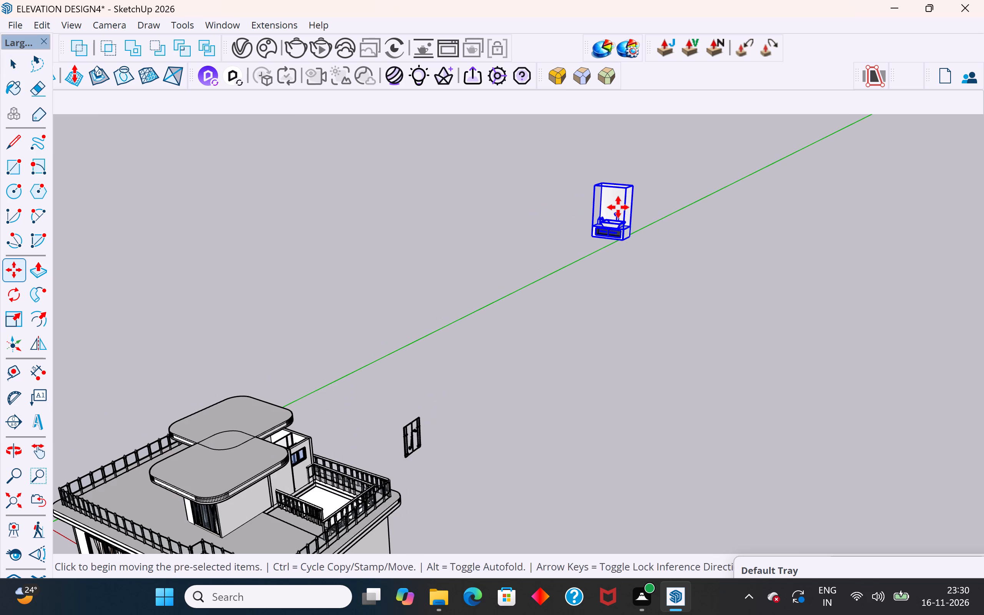
scroll(636, 187, "up", 3)
left_click(634, 188)
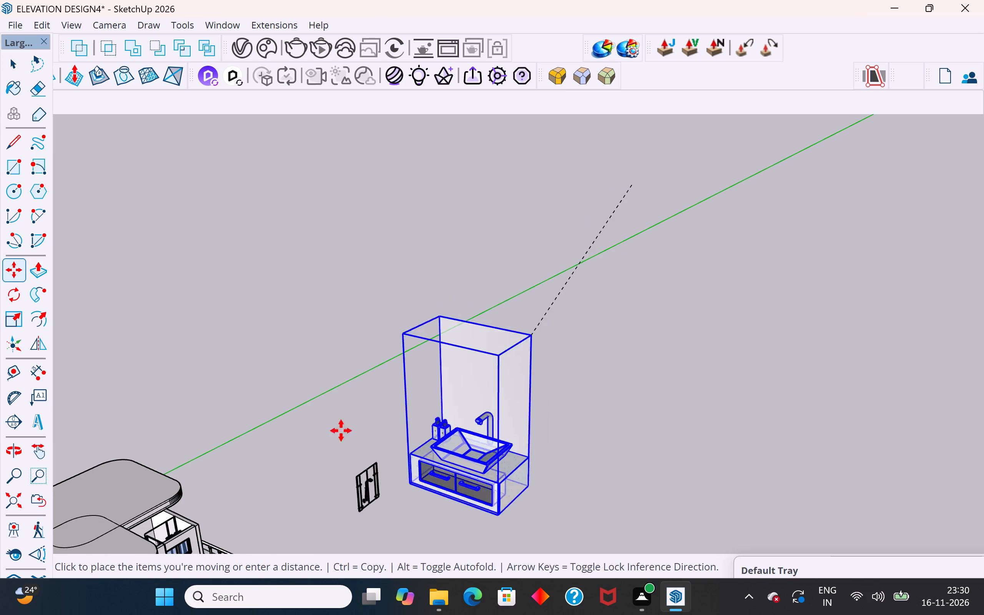
scroll(229, 498, "up", 4)
middle_click_drag(206, 497, 195, 556)
scroll(229, 442, "up", 4)
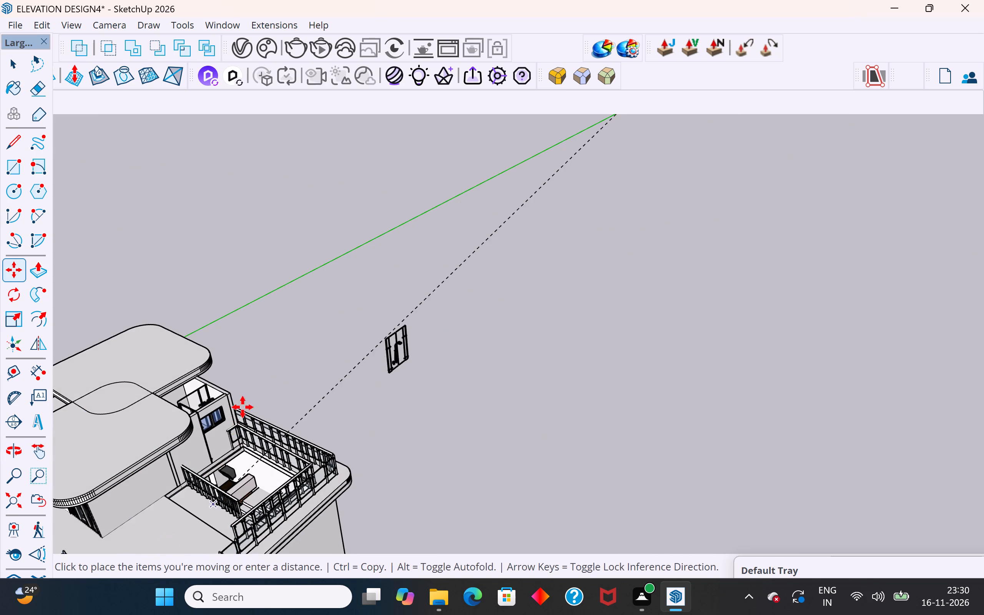
middle_click_drag(243, 407, 191, 588)
scroll(215, 431, "up", 4)
scroll(231, 356, "up", 8)
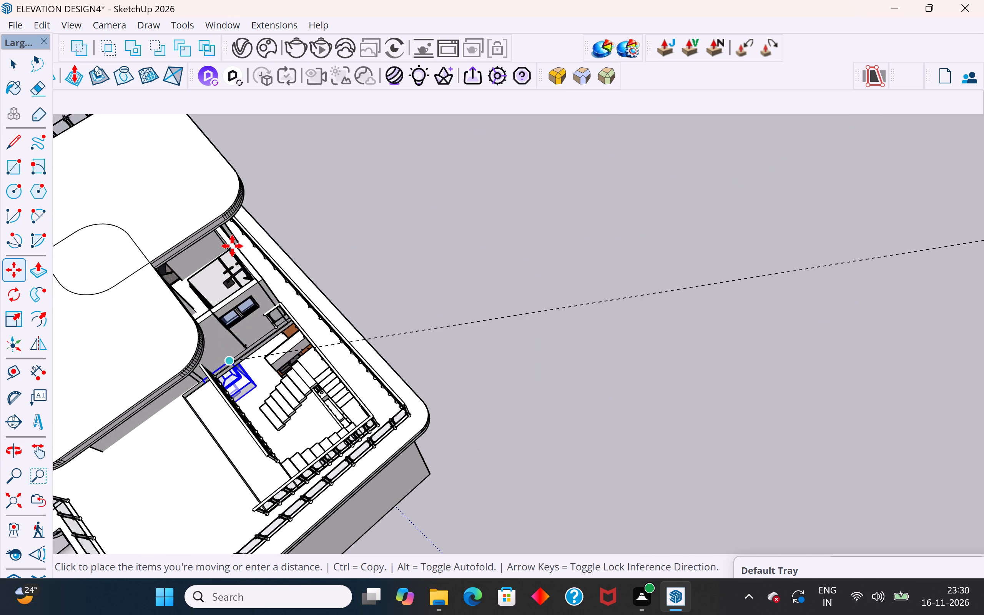
scroll(232, 246, "up", 19)
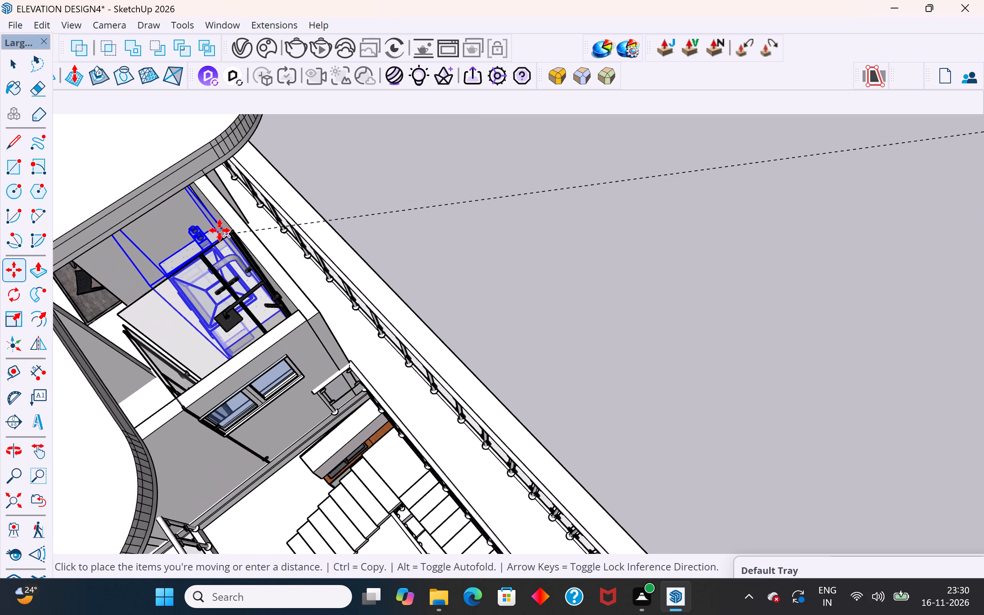
scroll(219, 230, "up", 1)
middle_click_drag(219, 230, 462, 159)
scroll(292, 265, "up", 3)
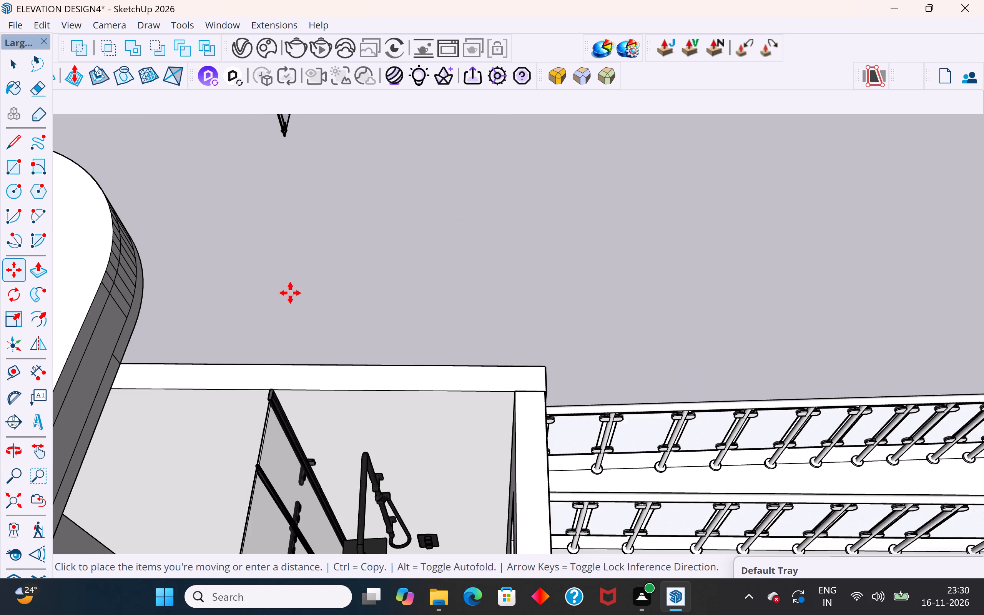
middle_click_drag(290, 293, 329, 231)
scroll(326, 231, "up", 1)
scroll(324, 233, "down", 10)
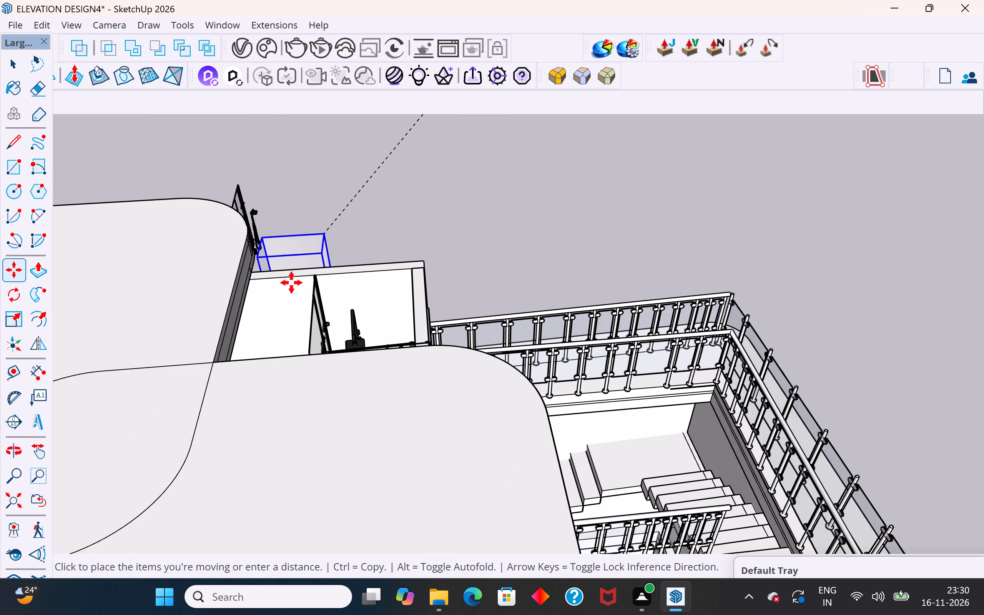
scroll(291, 283, "up", 7)
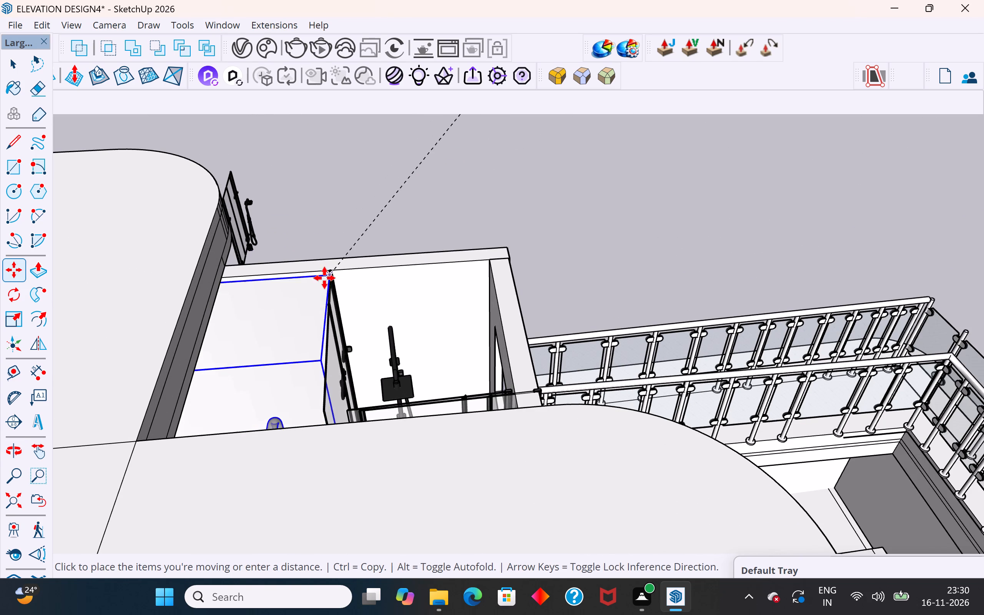
left_click(301, 297)
scroll(306, 308, "up", 6)
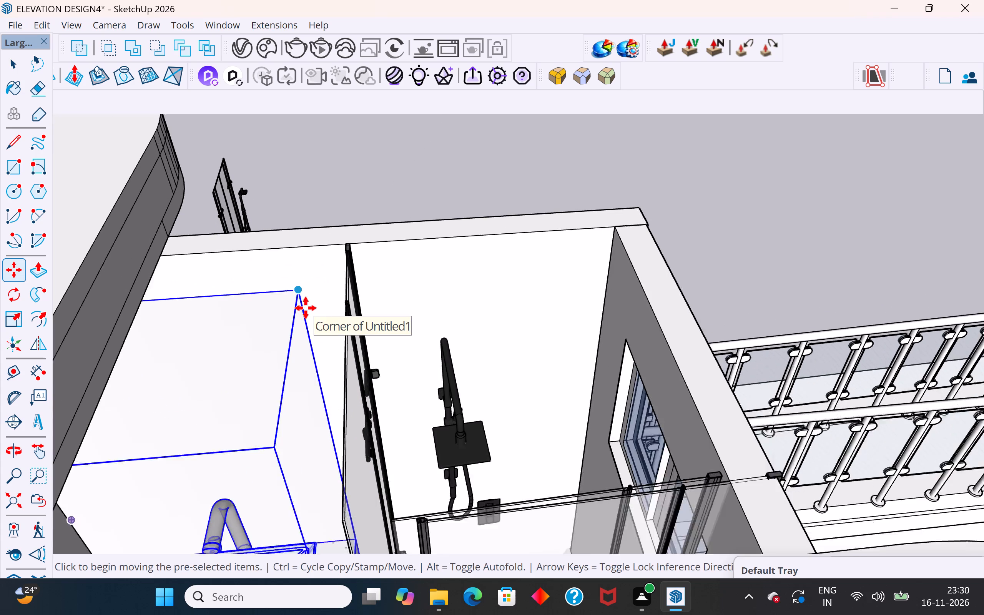
scroll(306, 308, "up", 1)
scroll(371, 279, "down", 4)
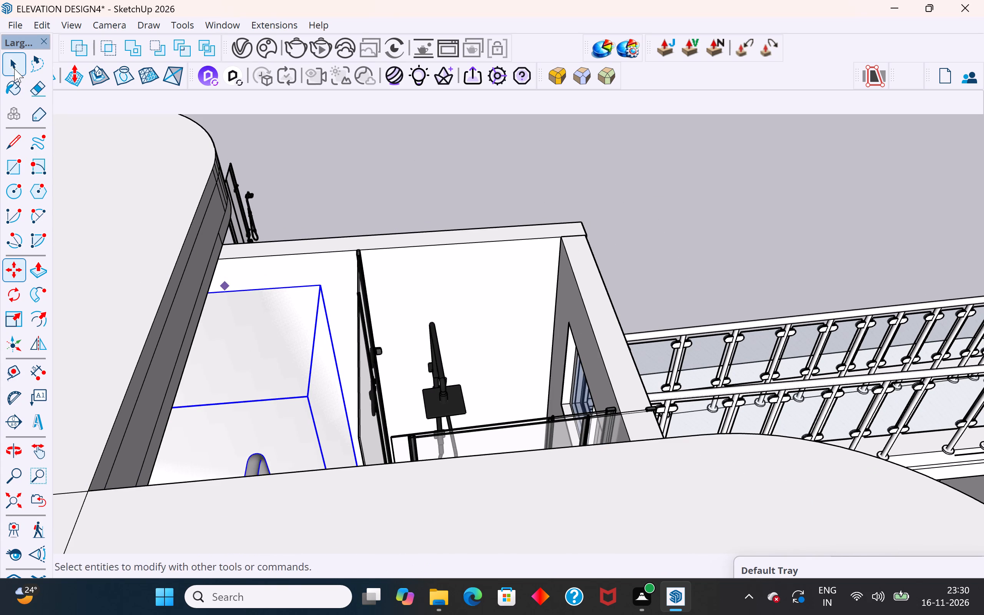
left_click(14, 68)
left_click(410, 199)
Examine the basin unit's size and position relative to the bathroom walls and the shower glass.
middle_click_drag(440, 326, 312, 385)
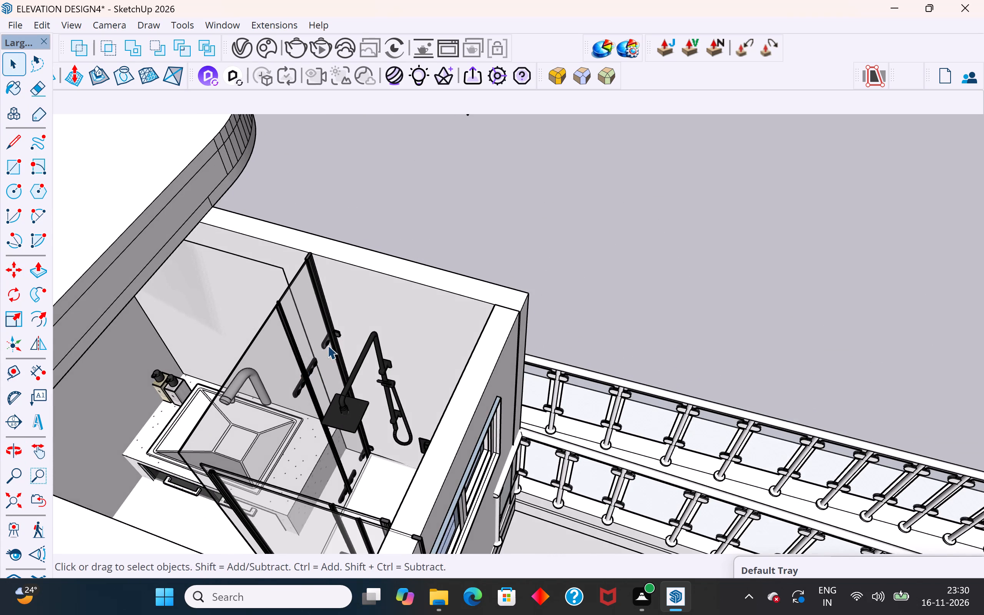
scroll(327, 345, "down", 4)
middle_click_drag(302, 359, 247, 444)
scroll(235, 412, "up", 7)
middle_click_drag(323, 372, 364, 319)
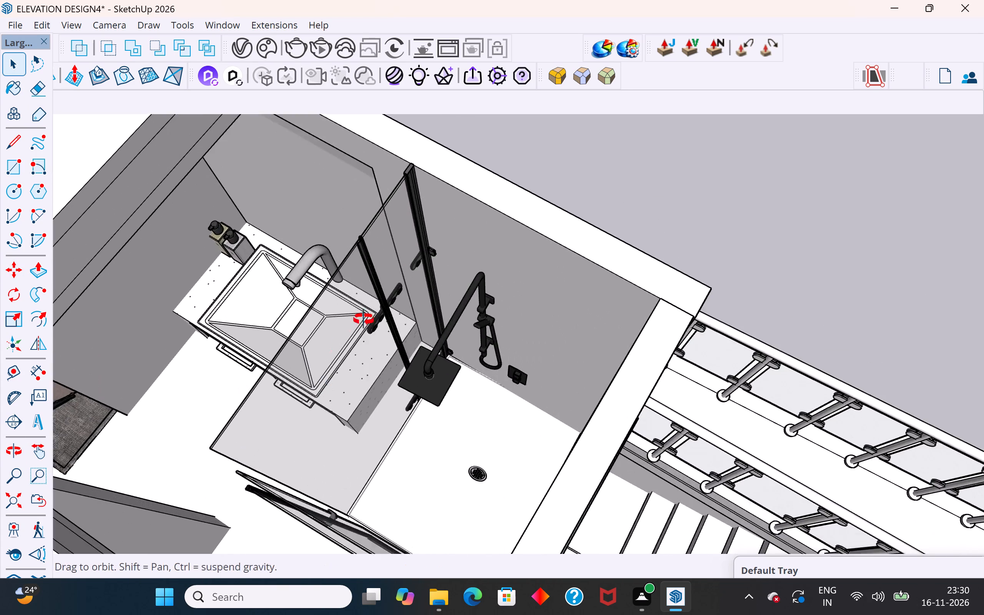
middle_click_drag(364, 319, 366, 314)
scroll(277, 304, "up", 9)
middle_click_drag(294, 283, 555, 207)
scroll(421, 242, "down", 4)
middle_click_drag(509, 249, 336, 290)
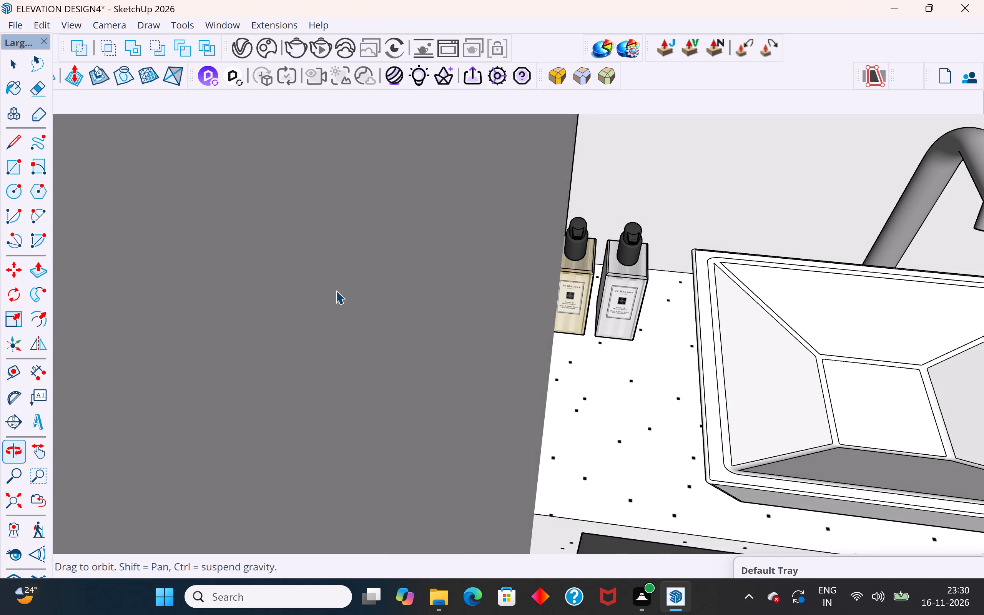
scroll(336, 290, "down", 8)
scroll(461, 305, "down", 17)
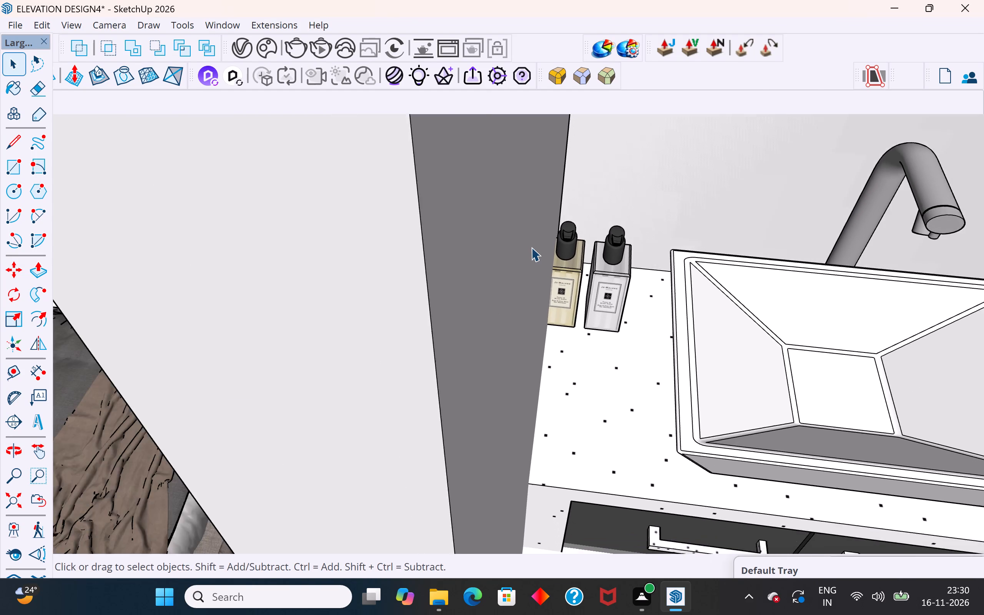
scroll(531, 247, "down", 14)
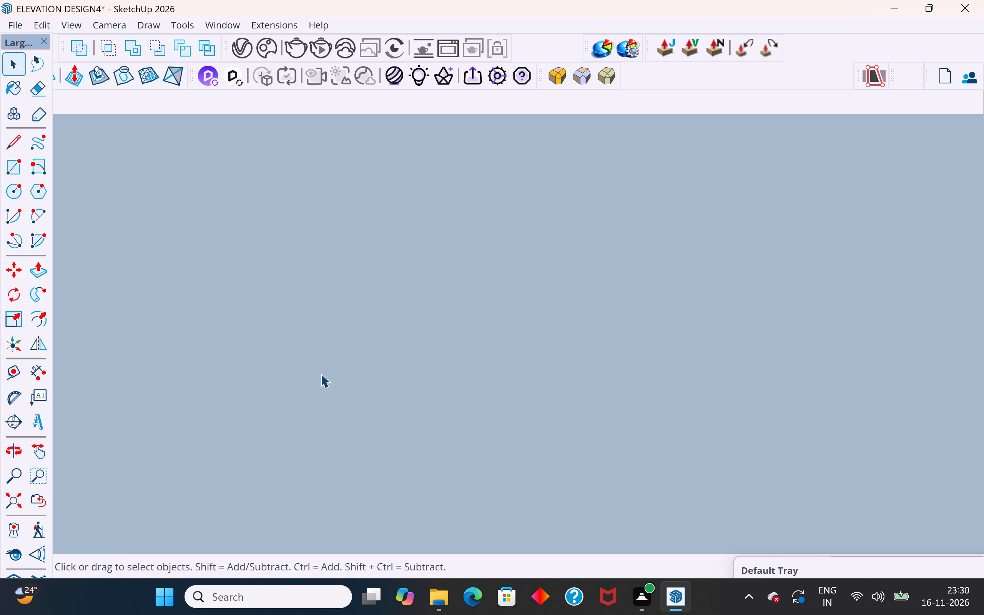
Scale the basin unit down uniformly inside the bathroom so it clears the shower glass.
left_click(19, 501)
scroll(688, 288, "up", 4)
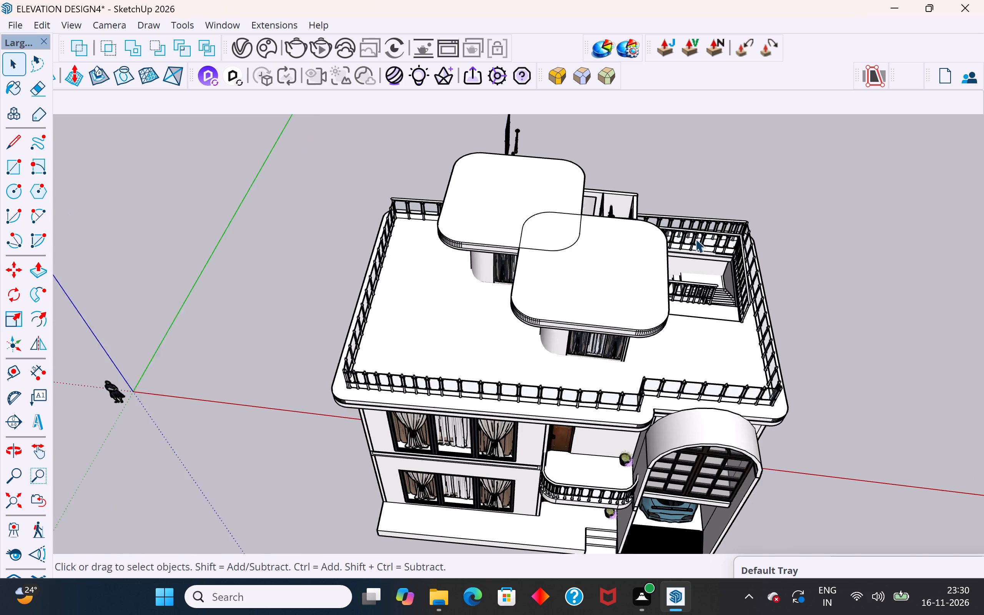
middle_click_drag(708, 233, 389, 199)
scroll(616, 253, "up", 5)
middle_click_drag(686, 301, 634, 384)
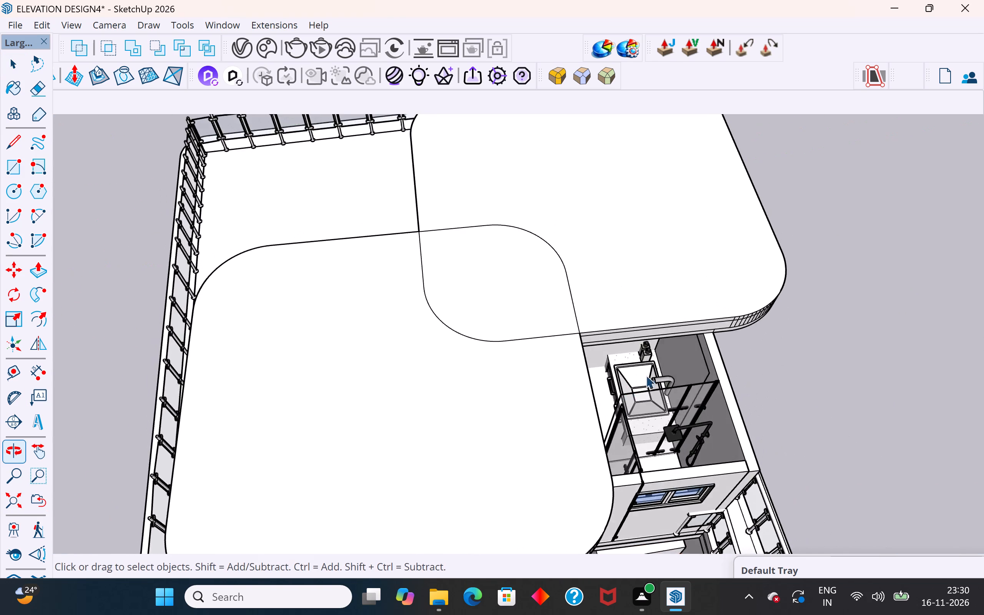
scroll(653, 363, "up", 7)
left_click(643, 384)
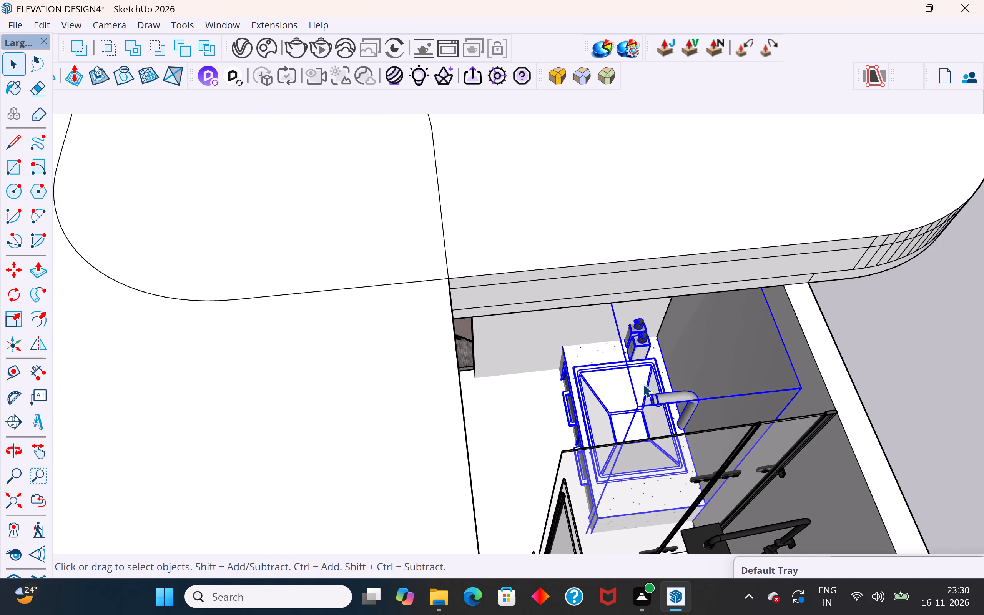
key("s")
scroll(639, 447, "down", 3)
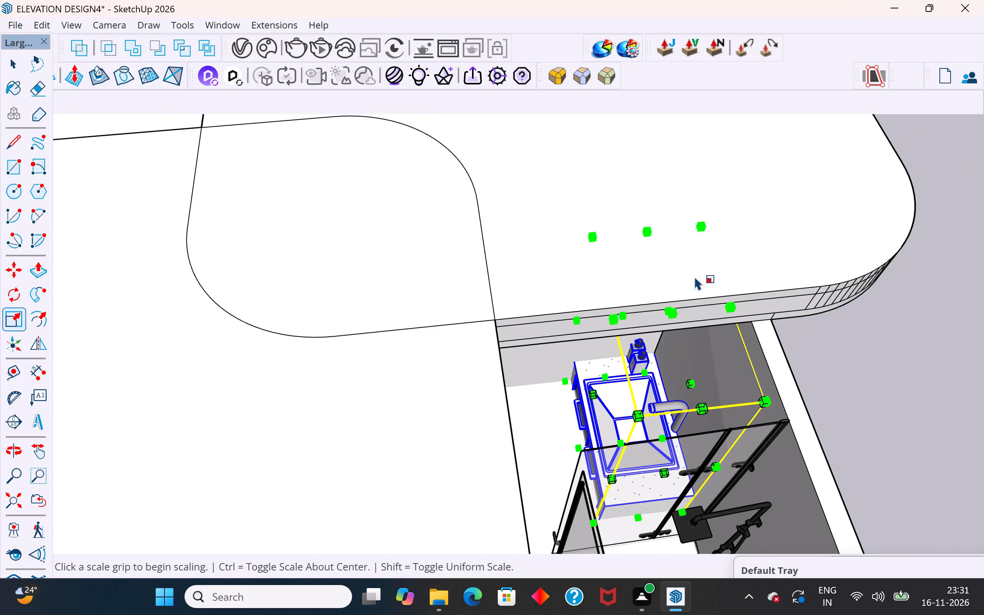
left_click_drag(700, 228, 706, 261, "ctrl")
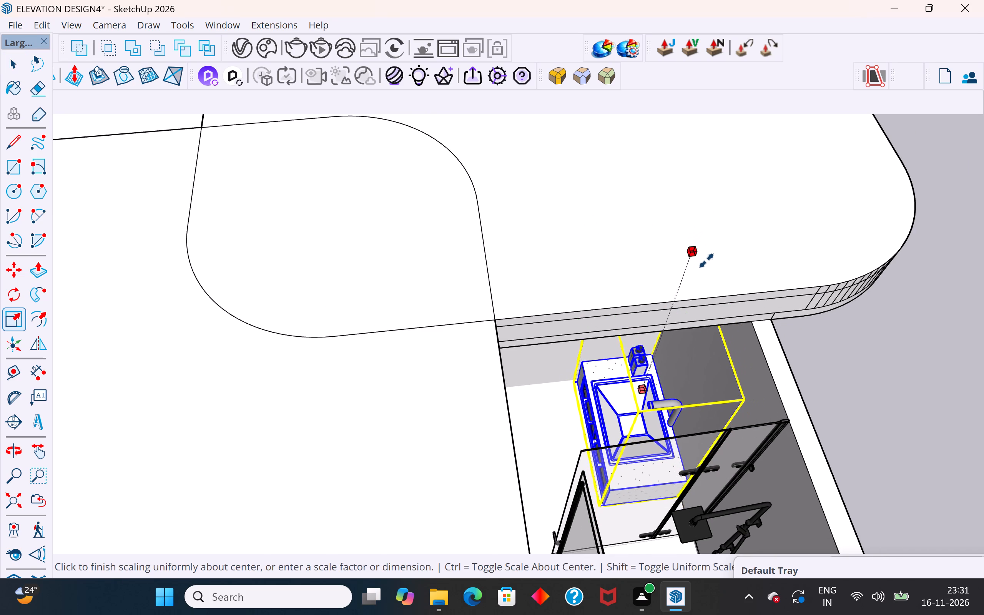
left_click_drag(706, 261, 713, 304, "ctrl")
left_click(20, 55)
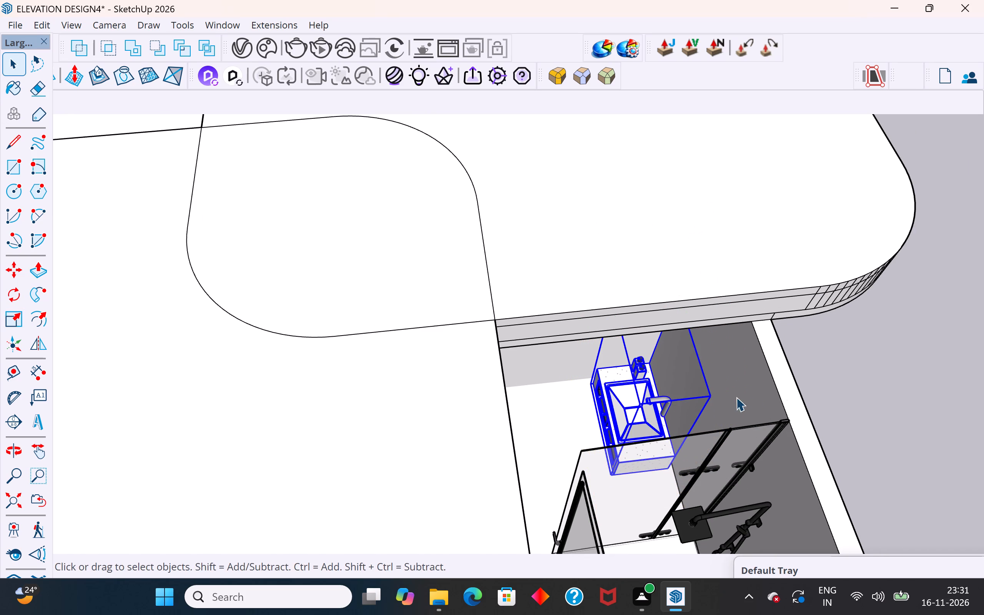
left_click(866, 364)
Move the wash basin unit by its lower rear corner along the green axis, back toward the bathroom wall.
scroll(648, 435, "up", 5)
middle_click_drag(638, 426, 661, 399)
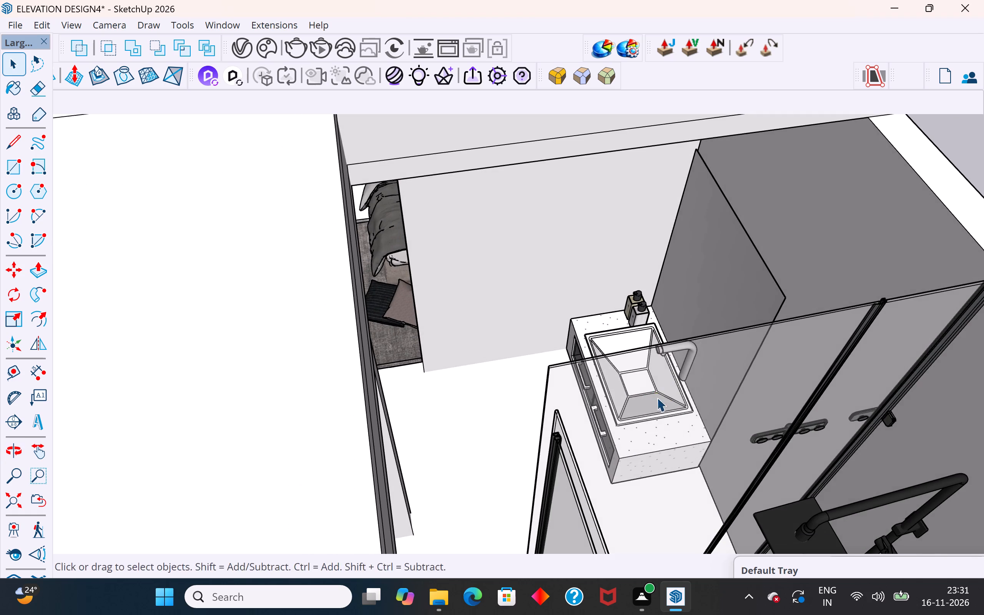
middle_click_drag(650, 384, 643, 412)
scroll(712, 327, "up", 5)
middle_click_drag(739, 298, 835, 343)
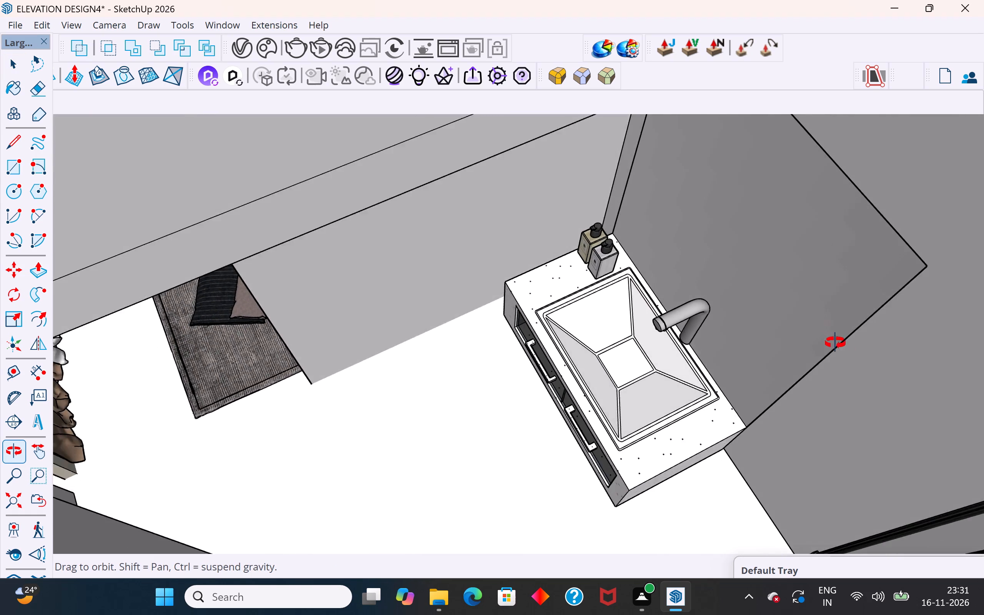
middle_click_drag(835, 343, 887, 320)
scroll(816, 316, "up", 5)
middle_click_drag(815, 316, 858, 193)
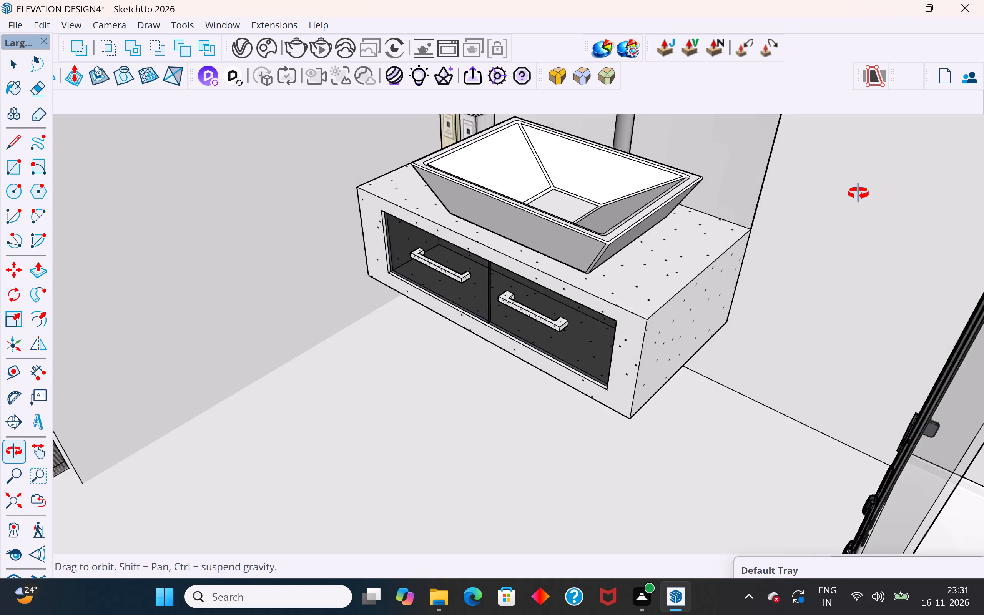
middle_click_drag(858, 193, 886, 183)
scroll(720, 266, "up", 3)
middle_click_drag(743, 282, 715, 268)
scroll(742, 281, "up", 1)
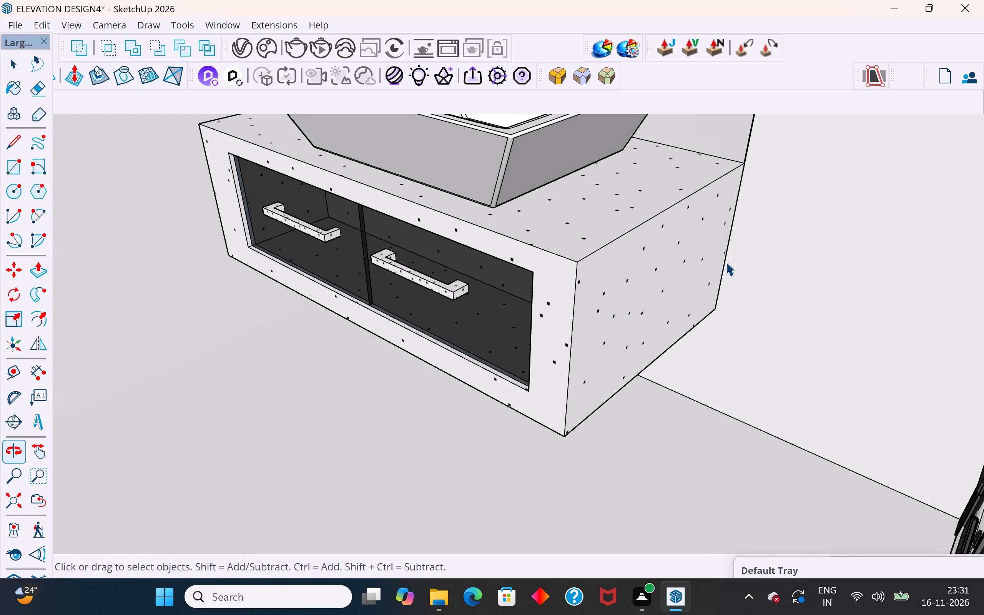
left_click(701, 299)
key("m")
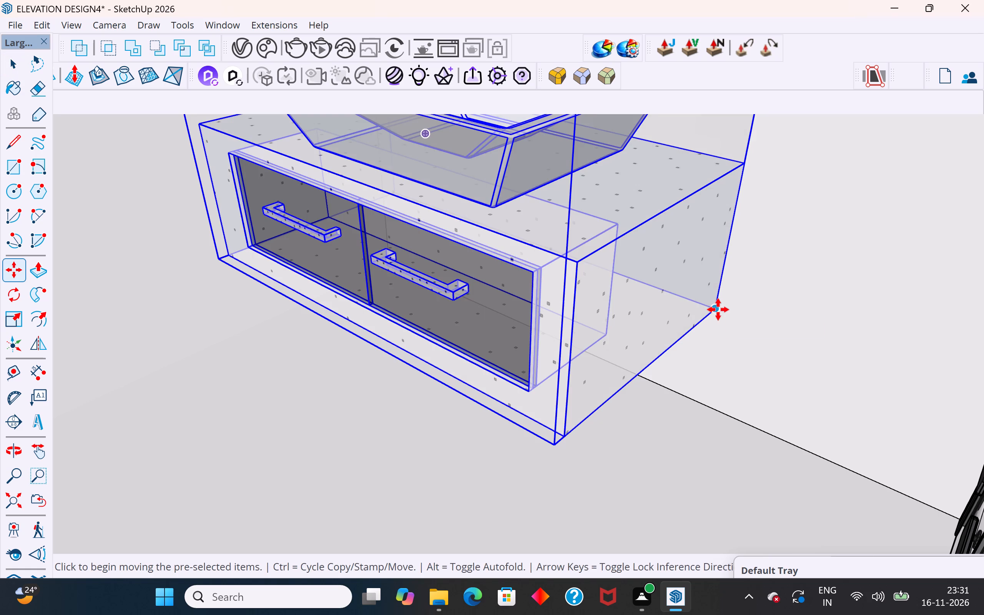
left_click(718, 309)
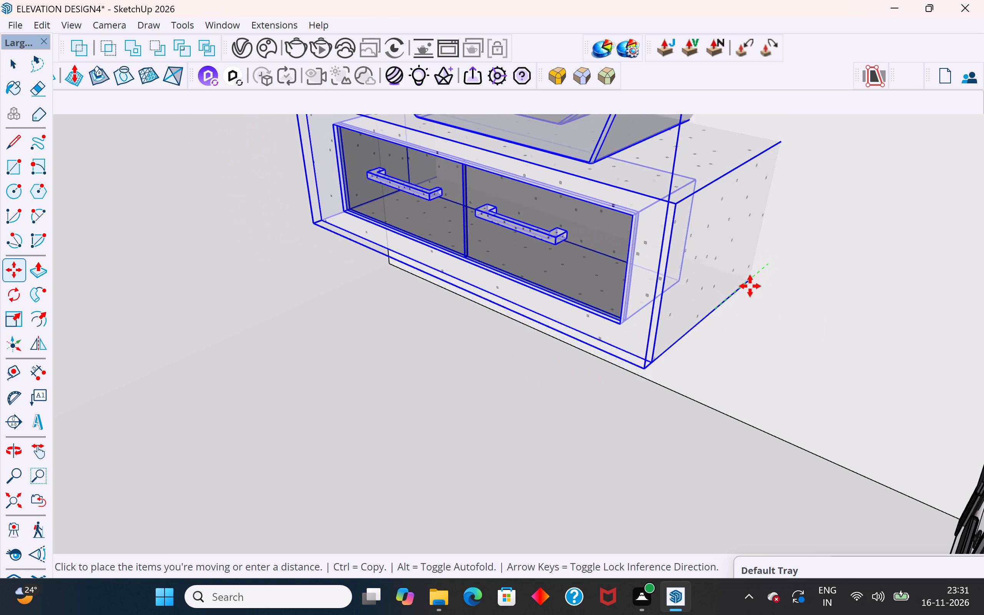
left_click(750, 286)
Raise the wash basin unit vertically from its lower rear corner so the cabinet sits higher above the floor.
left_click(754, 282)
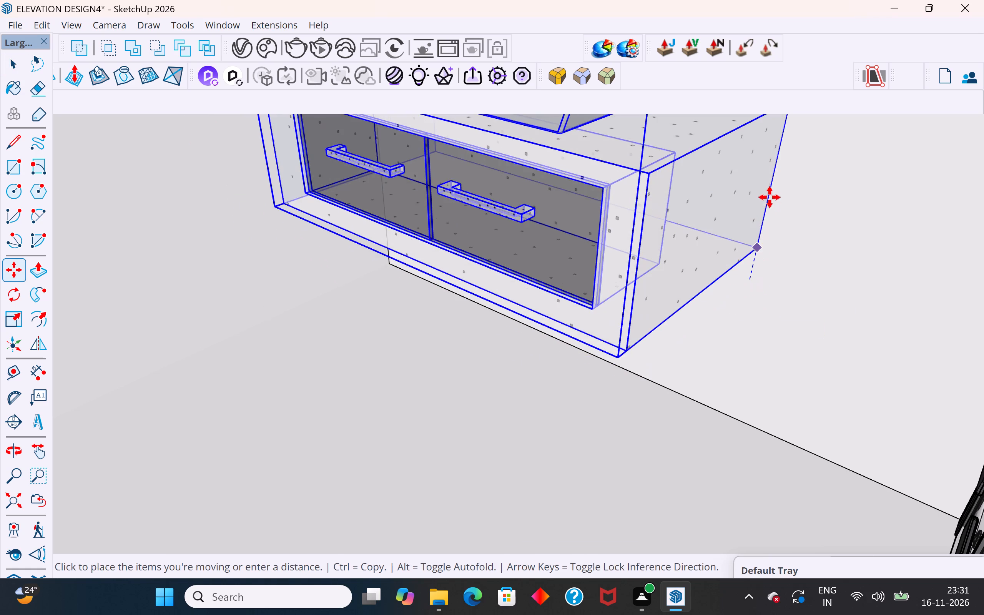
left_click(783, 133)
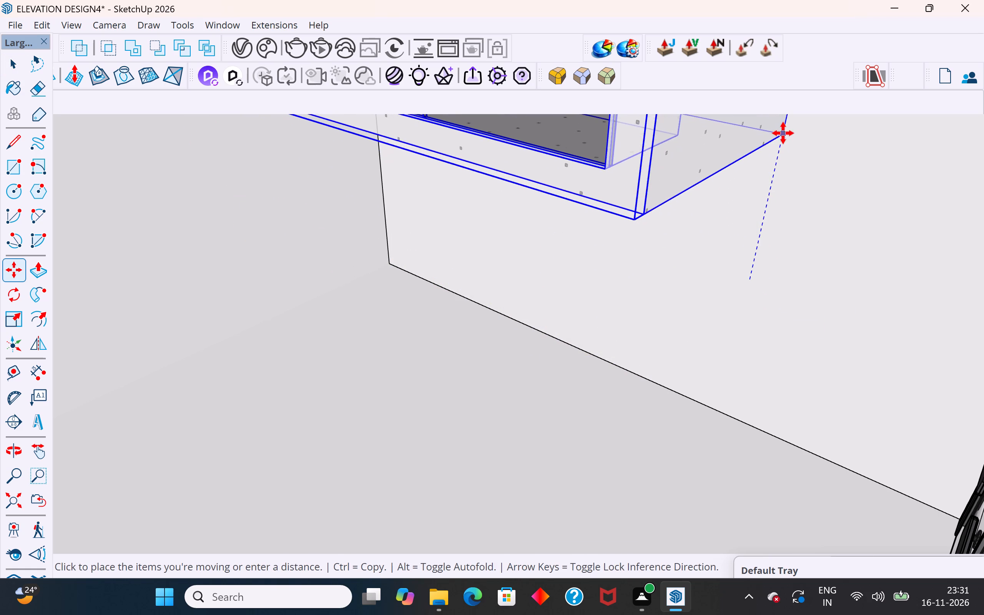
Examine the basin unit's raised position in the bathroom relative to the walls and shower enclosure.
scroll(585, 428, "down", 10)
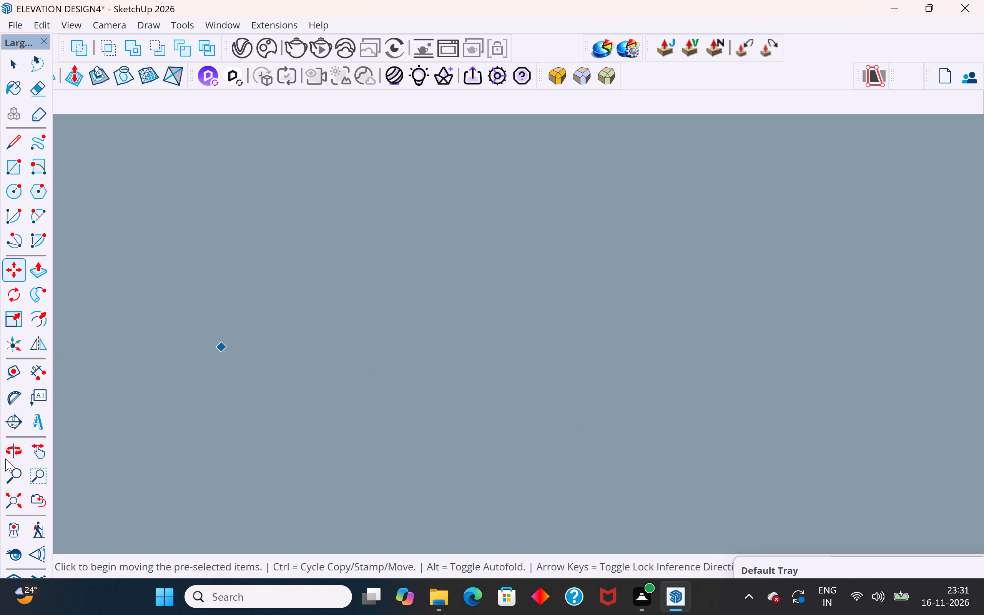
left_click(16, 499)
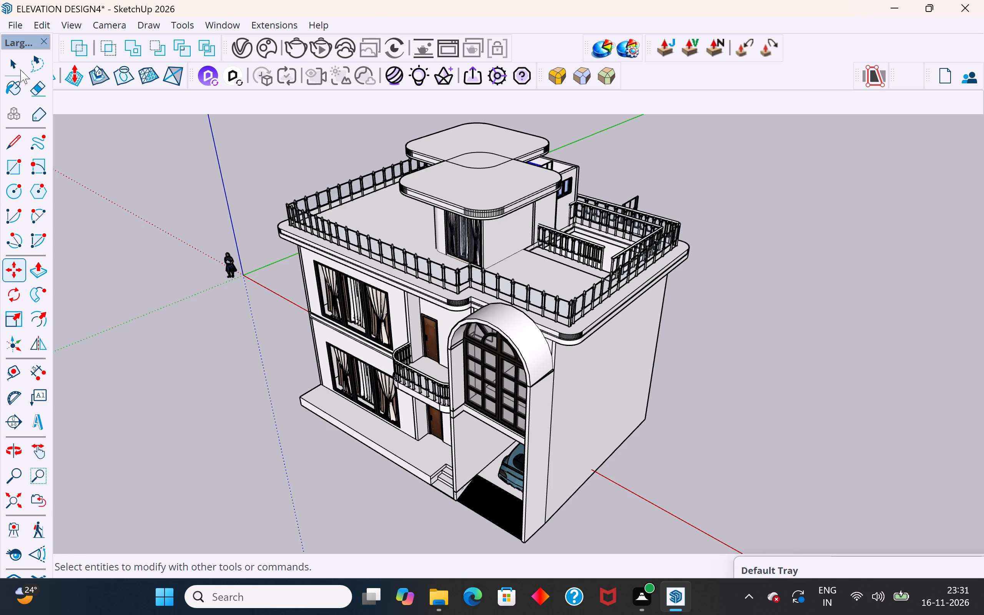
left_click(22, 60)
left_click(168, 171)
scroll(537, 197, "up", 9)
middle_click_drag(595, 181, 557, 262)
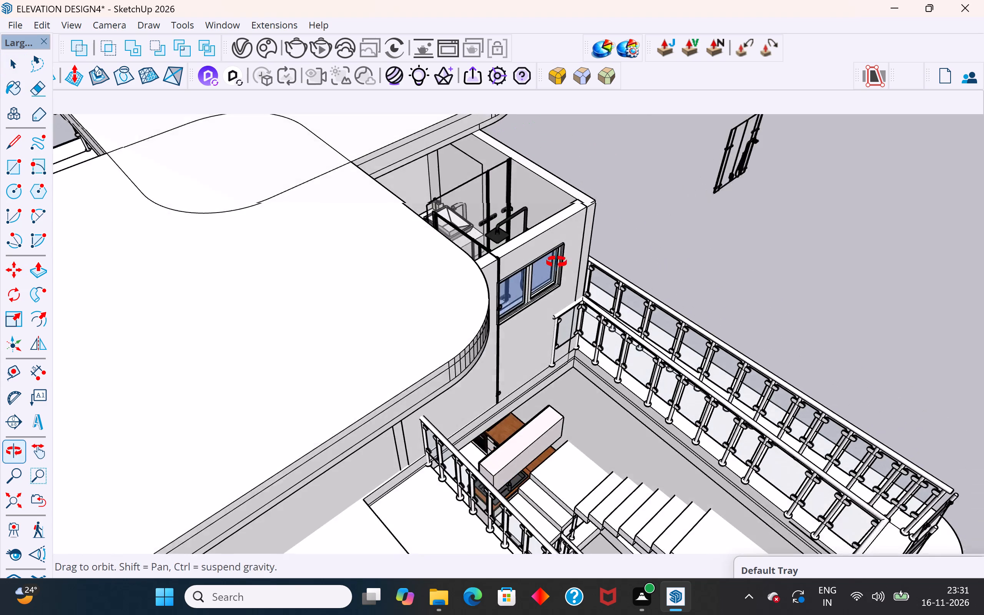
middle_click_drag(557, 262, 555, 269)
scroll(443, 231, "up", 3)
middle_click_drag(458, 189, 526, 277)
scroll(445, 211, "up", 3)
left_click(429, 190)
scroll(432, 183, "up", 1)
middle_click_drag(435, 176, 404, 95)
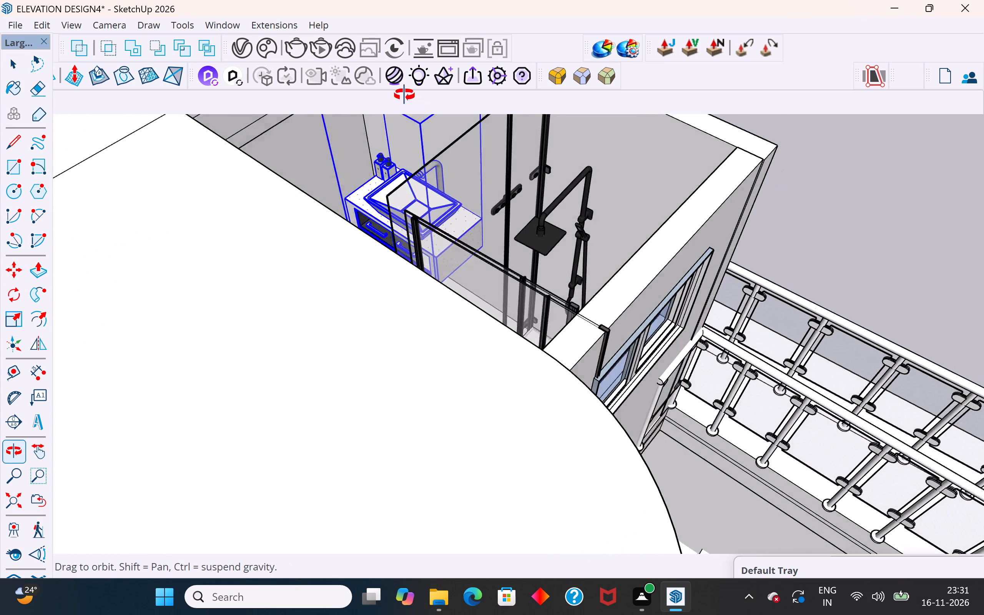
middle_click_drag(404, 95, 307, 110)
middle_click_drag(461, 239, 615, 248)
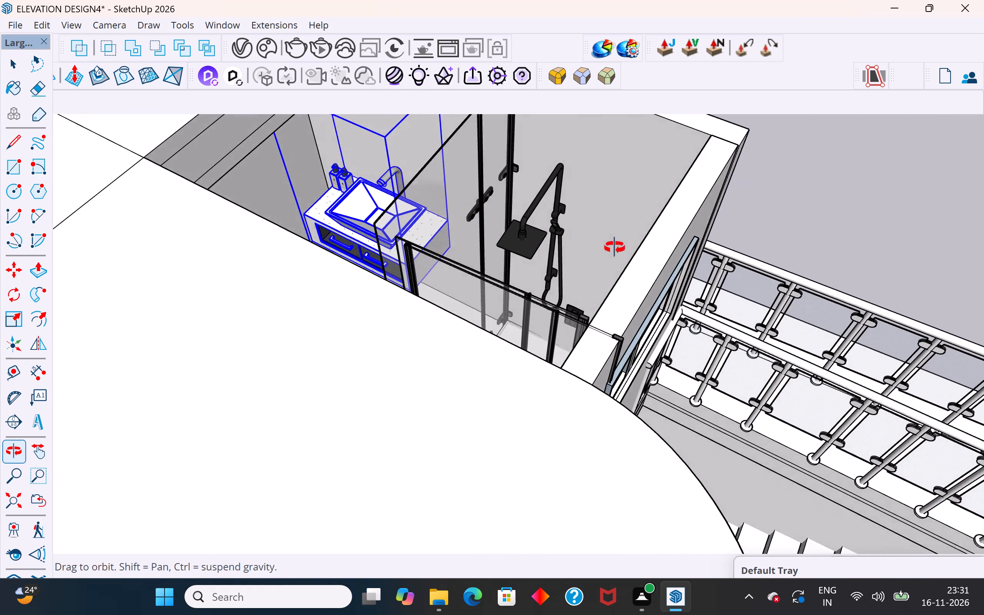
middle_click_drag(615, 248, 435, 184)
left_click(848, 145)
scroll(483, 490, "down", 7)
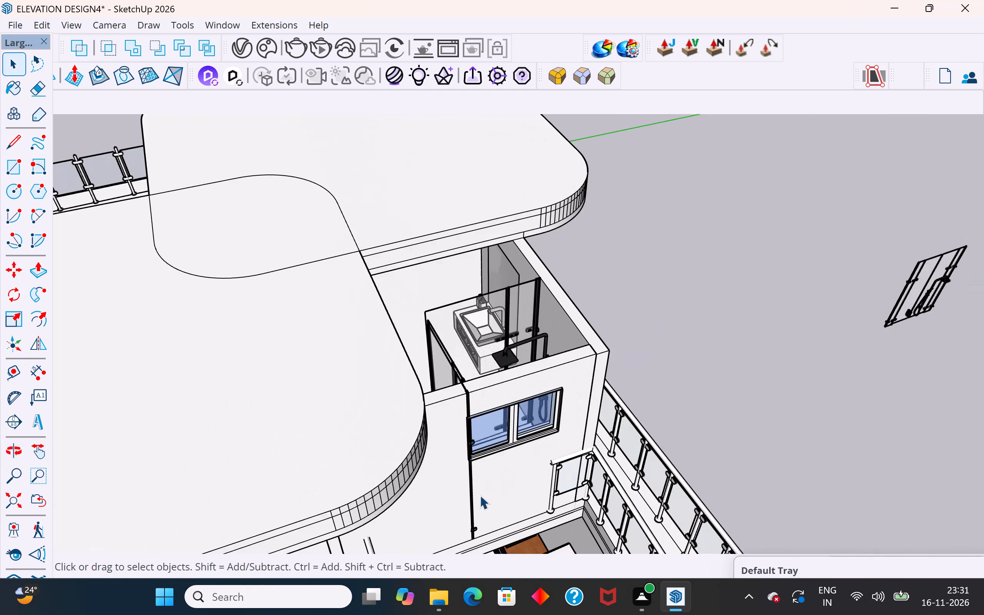
Unhide all hidden objects in the model.
left_click(42, 24)
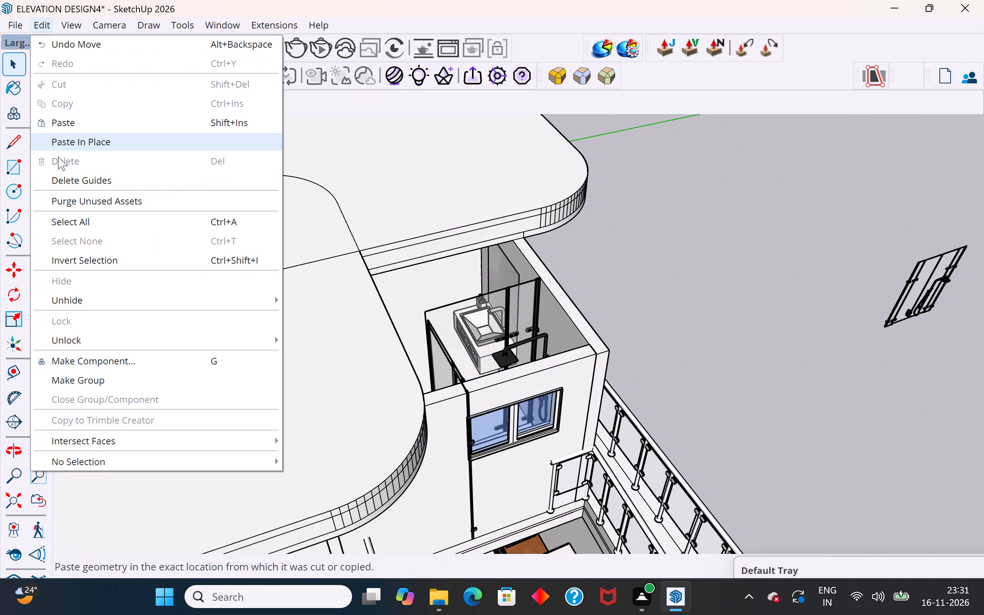
left_click(107, 302)
left_click(312, 339)
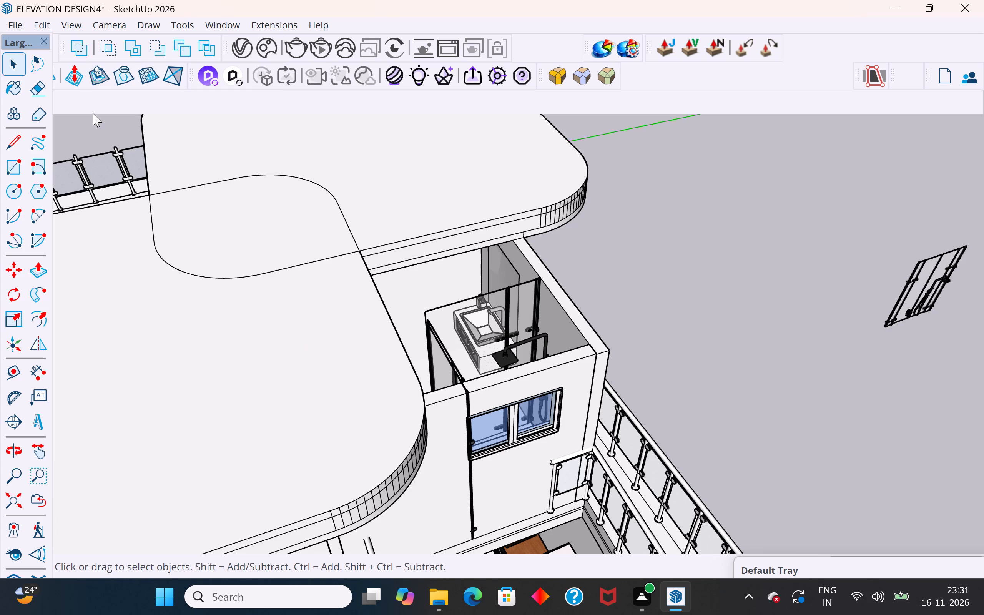
left_click(43, 25)
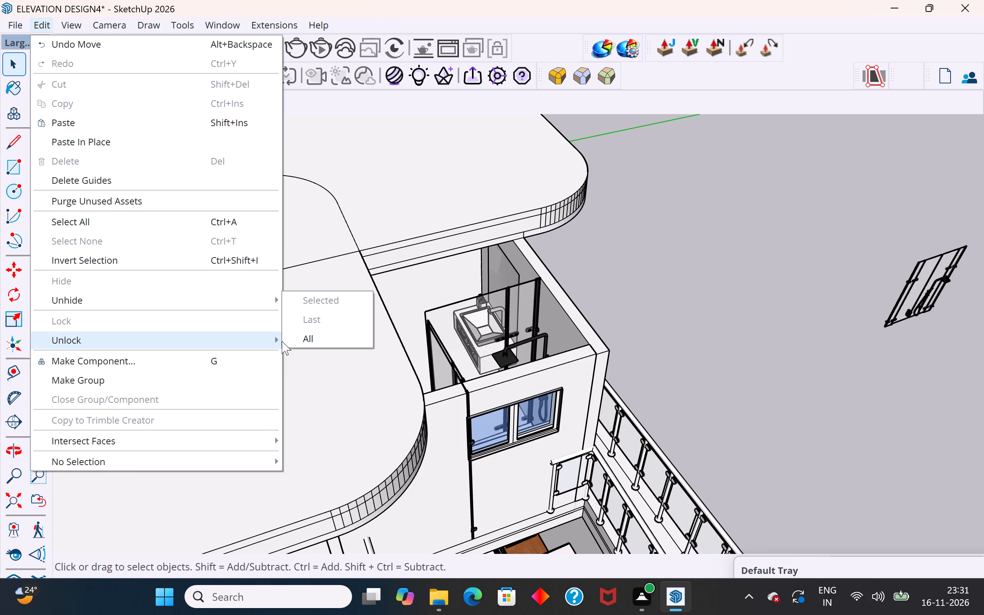
left_click(312, 341)
Draw a rectangle across the open top of the bathroom, between the outer wall corners beside the curved roof slabs.
scroll(391, 346, "down", 13)
left_click(645, 285)
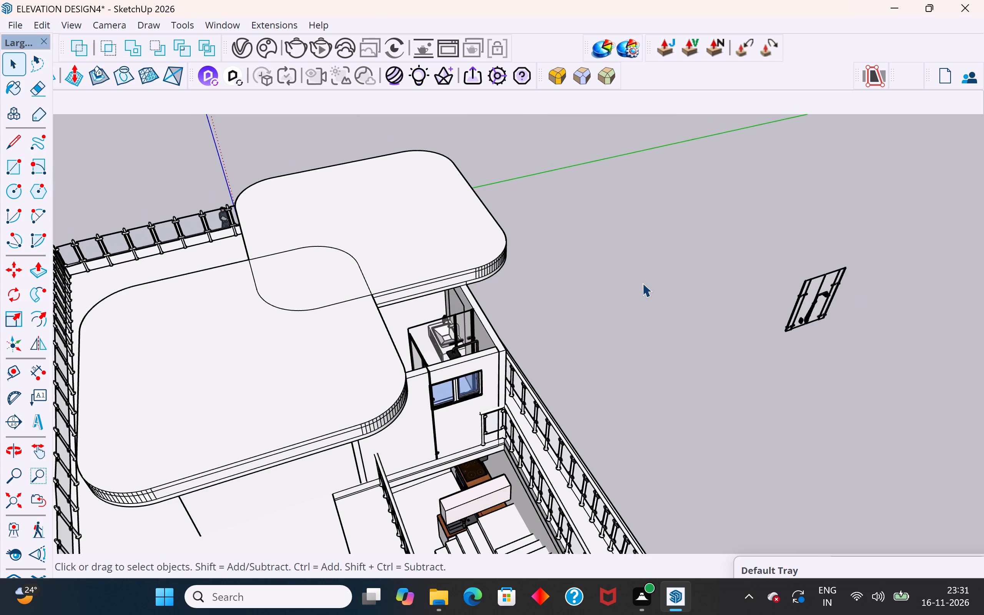
middle_click_drag(545, 303, 406, 356)
scroll(437, 320, "up", 5)
middle_click_drag(450, 302, 461, 292)
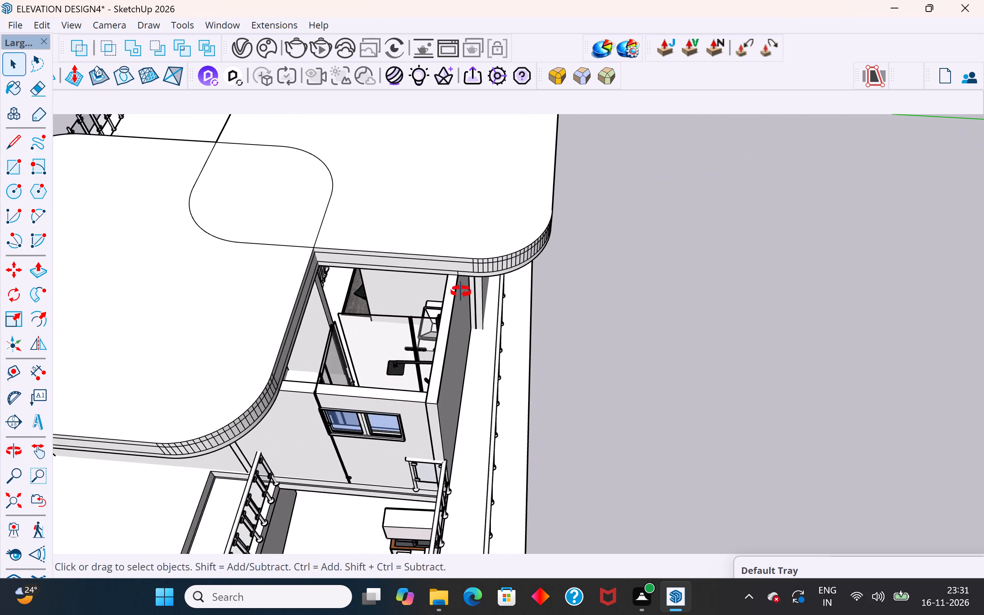
middle_click_drag(461, 292, 497, 238)
scroll(477, 241, "up", 5)
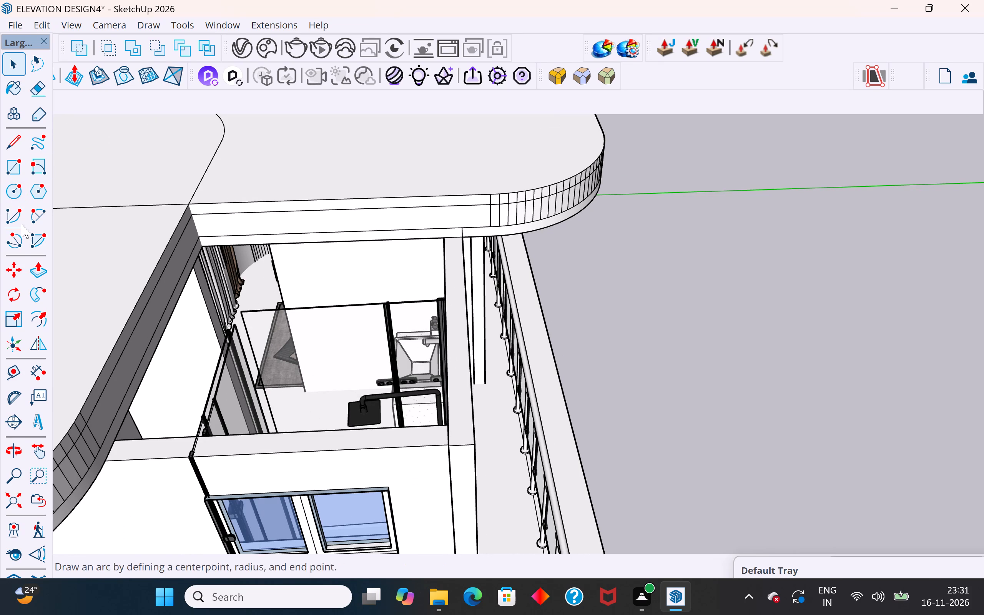
left_click(18, 163)
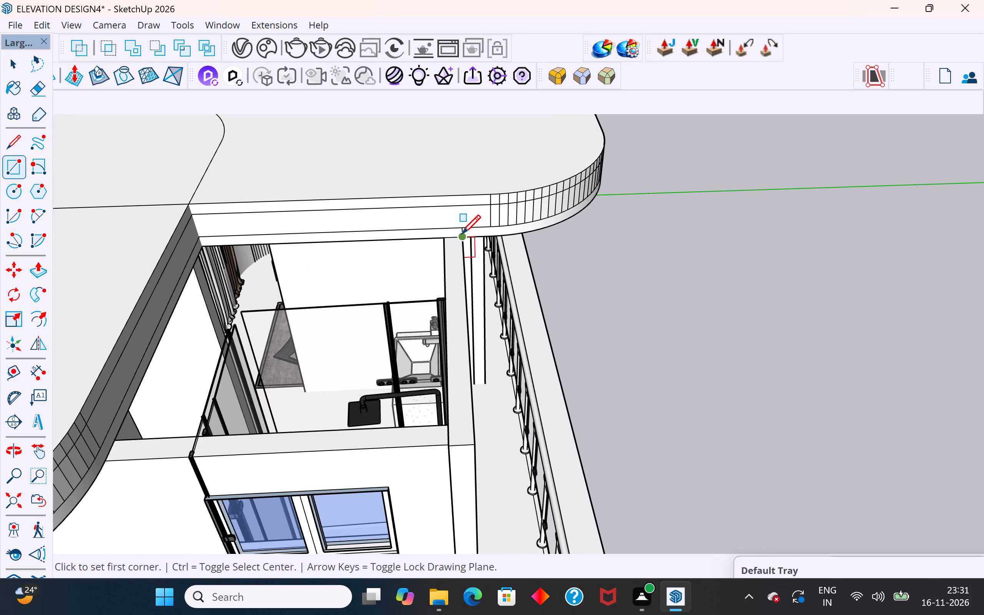
left_click(461, 236)
left_click(106, 463)
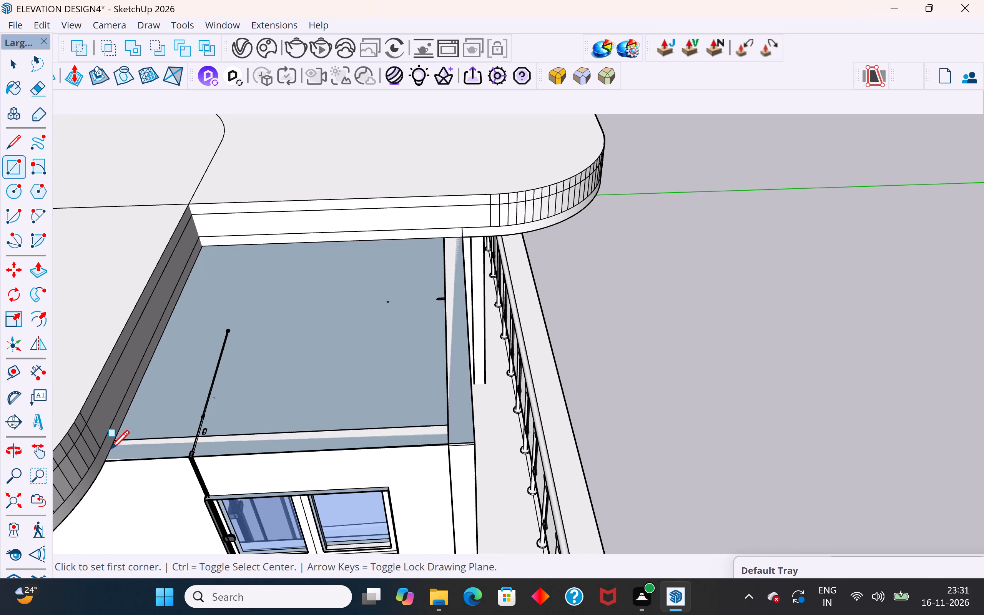
Push/Pull the new bathroom roof face up by 6" to form a slab.
left_click(15, 57)
left_click(291, 319)
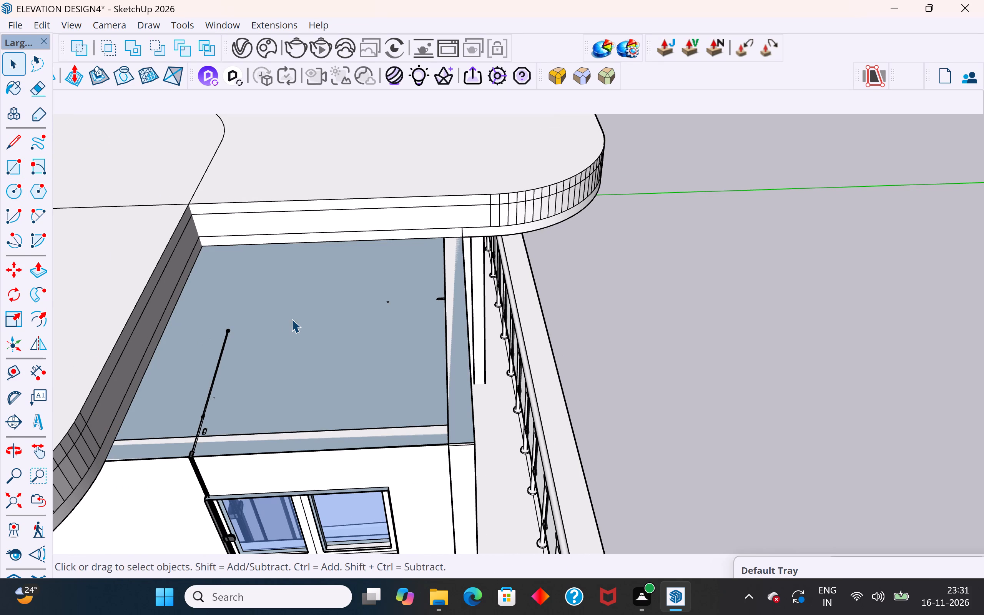
left_click(44, 269)
left_click(322, 324)
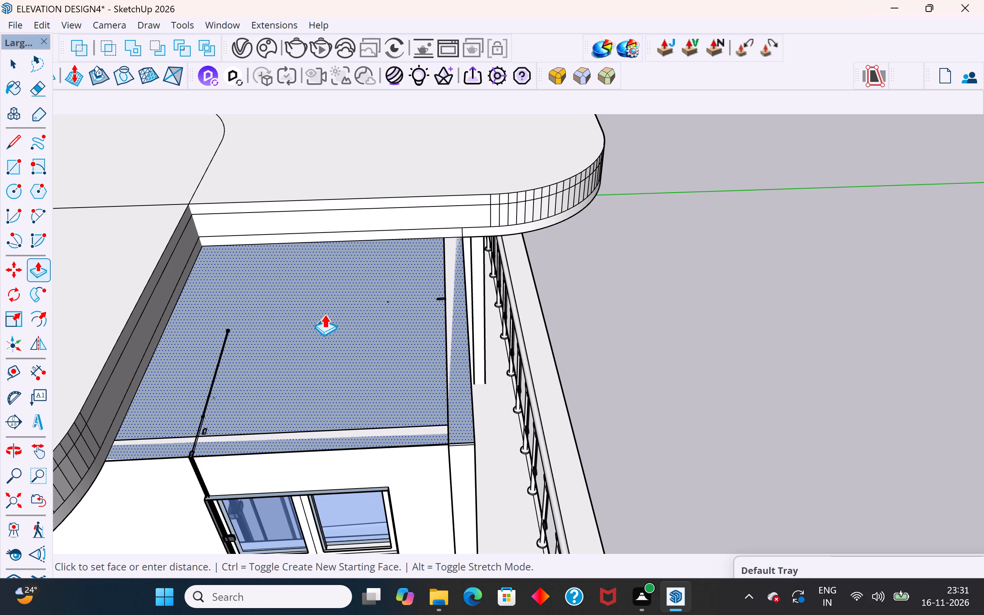
type("6\"")
key("Return")
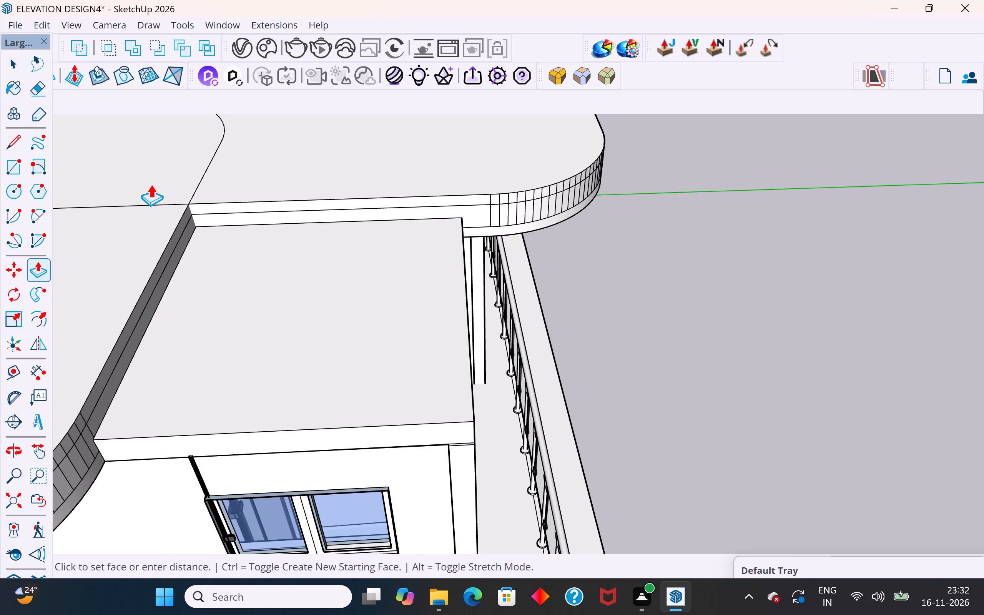
left_click(20, 65)
Delete the leftover shower enclosure floating outside the building.
scroll(676, 344, "down", 11)
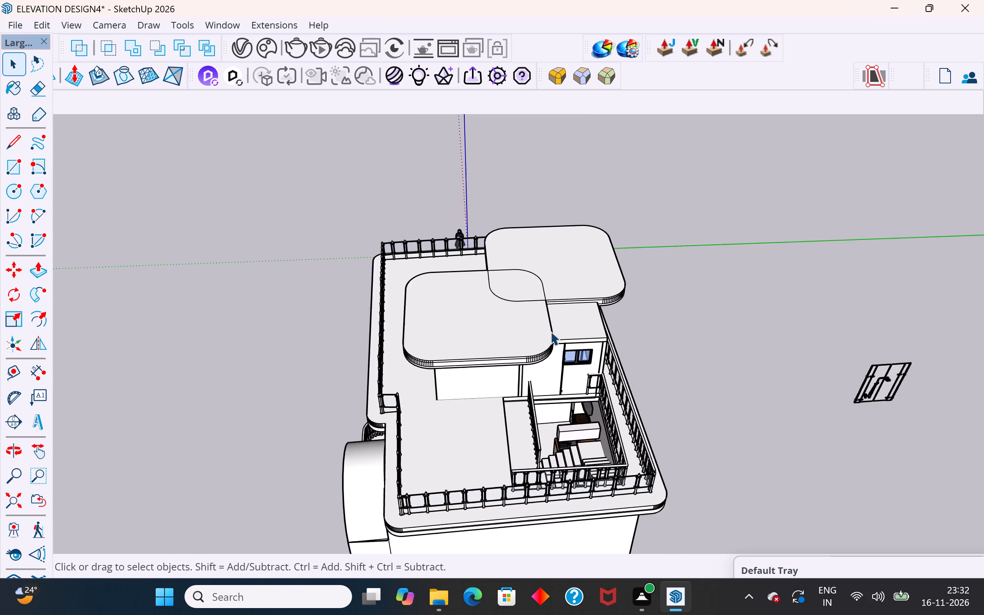
middle_click_drag(552, 333, 586, 311)
left_click_drag(913, 306, 776, 426)
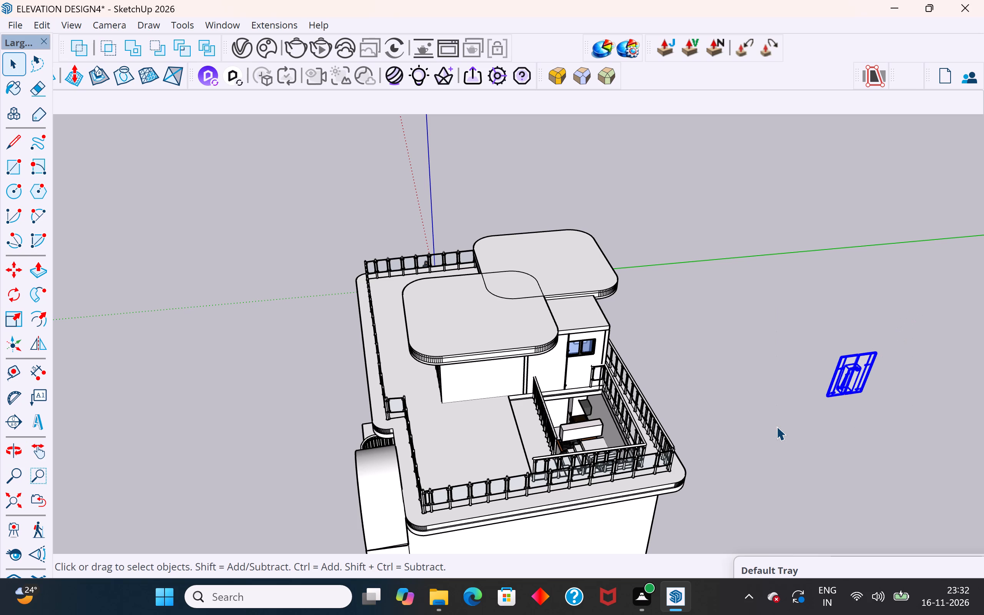
key("Delete")
scroll(648, 415, "down", 6)
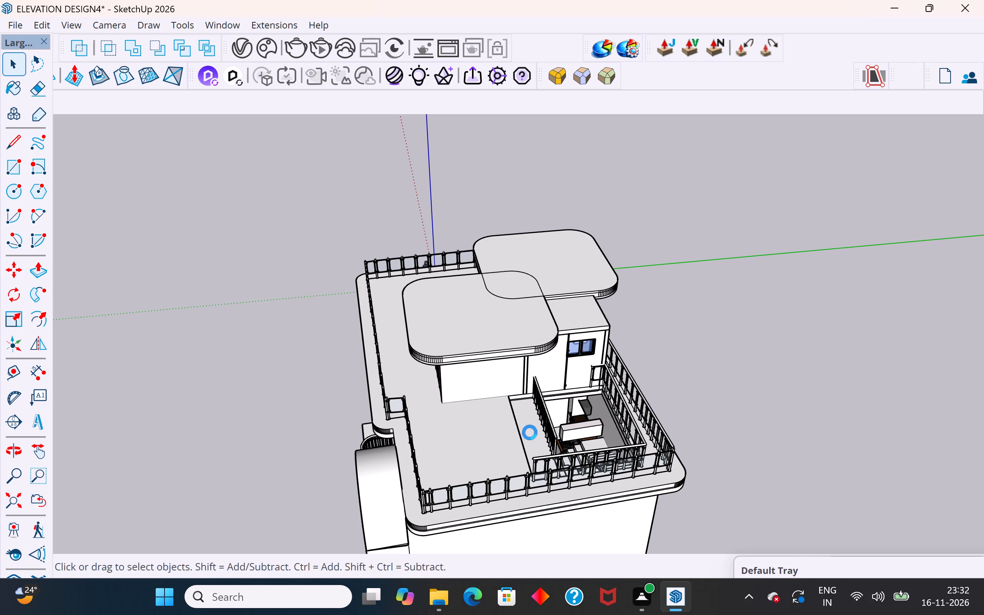
scroll(497, 414, "down", 2)
Draw a line across the terrace slab's edge face along the stairwell, from the top step's corner up to the inner railing's end post.
scroll(497, 414, "up", 2)
scroll(612, 406, "up", 6)
middle_click_drag(676, 427, 489, 556)
scroll(489, 474, "up", 3)
middle_click_drag(495, 466, 580, 452)
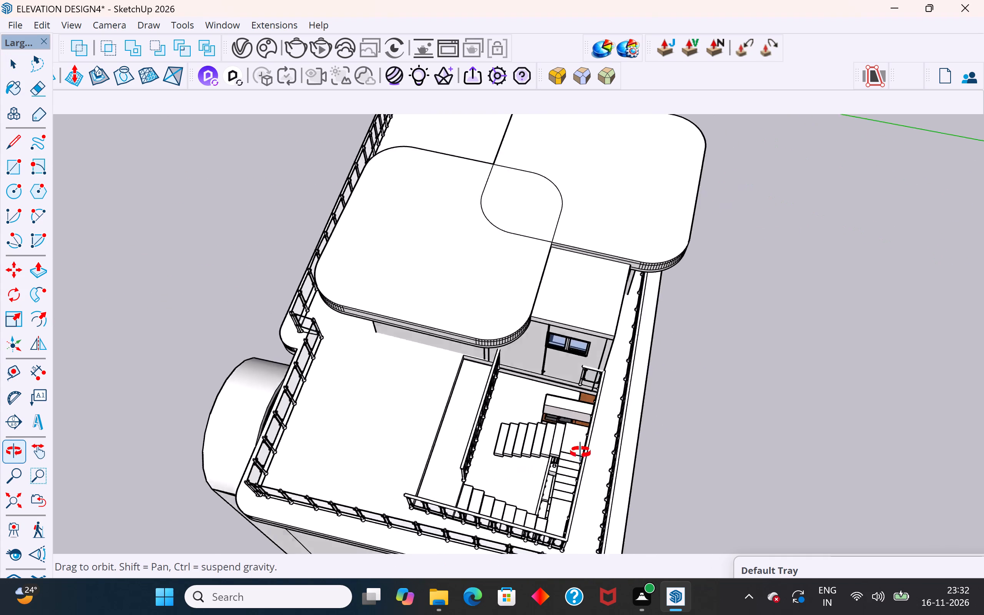
middle_click_drag(580, 452, 637, 474)
scroll(563, 499, "up", 4)
middle_click_drag(580, 477, 603, 443)
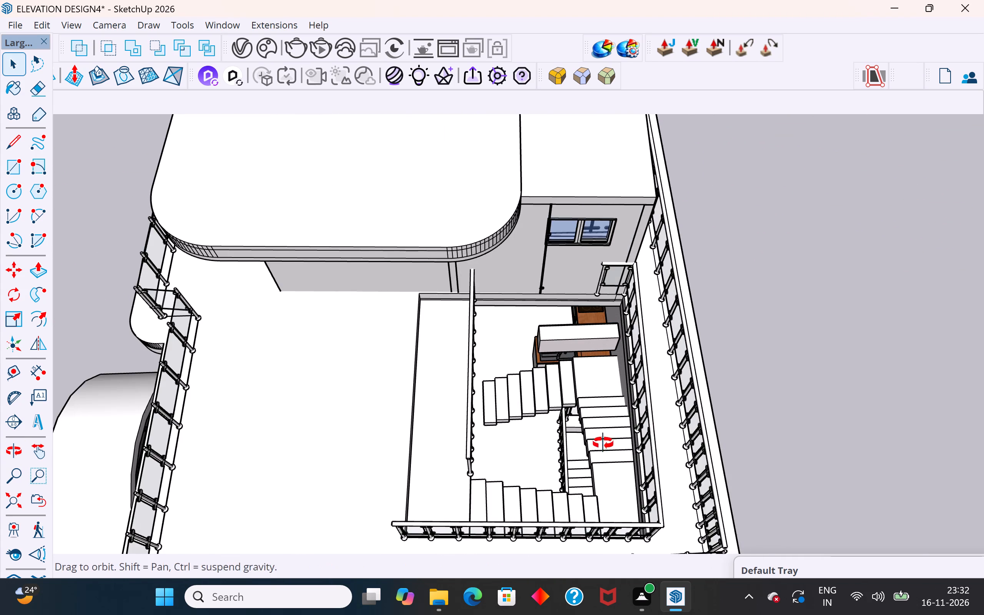
middle_click_drag(603, 443, 610, 431)
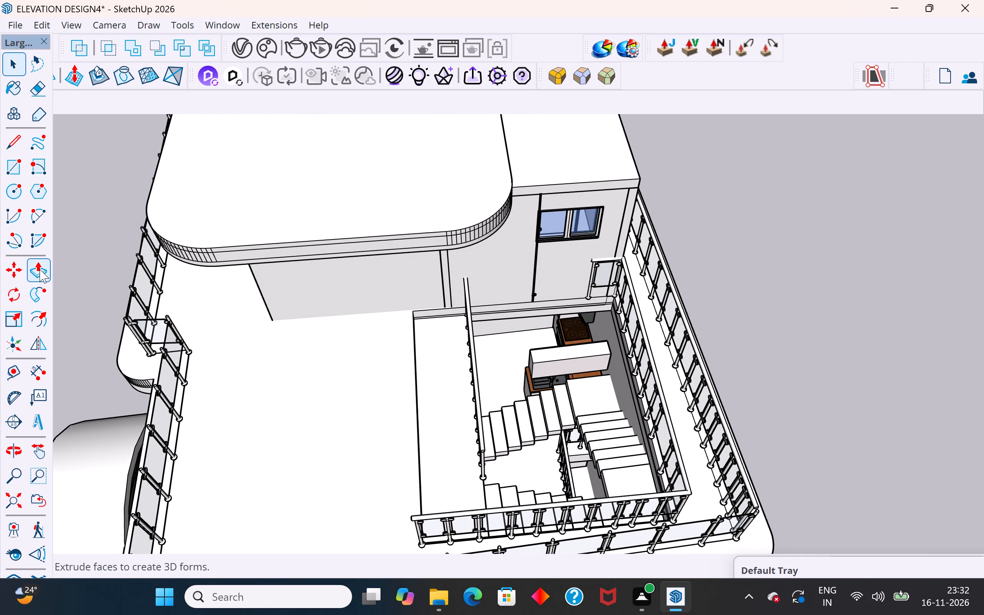
left_click(13, 166)
middle_click_drag(551, 345, 485, 331)
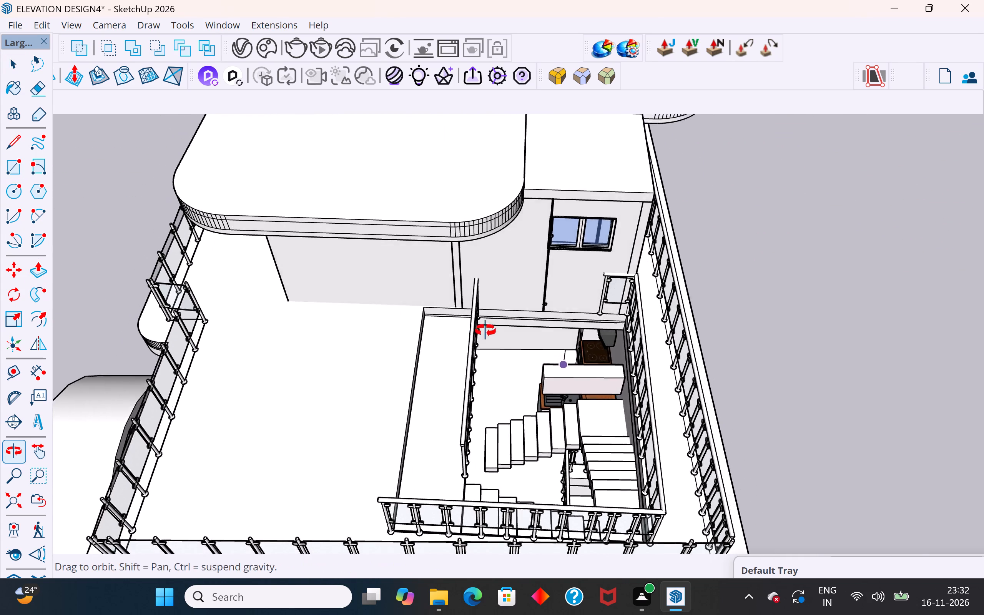
middle_click_drag(485, 331, 460, 341)
scroll(467, 336, "up", 5)
middle_click_drag(490, 341, 449, 317)
scroll(523, 333, "up", 3)
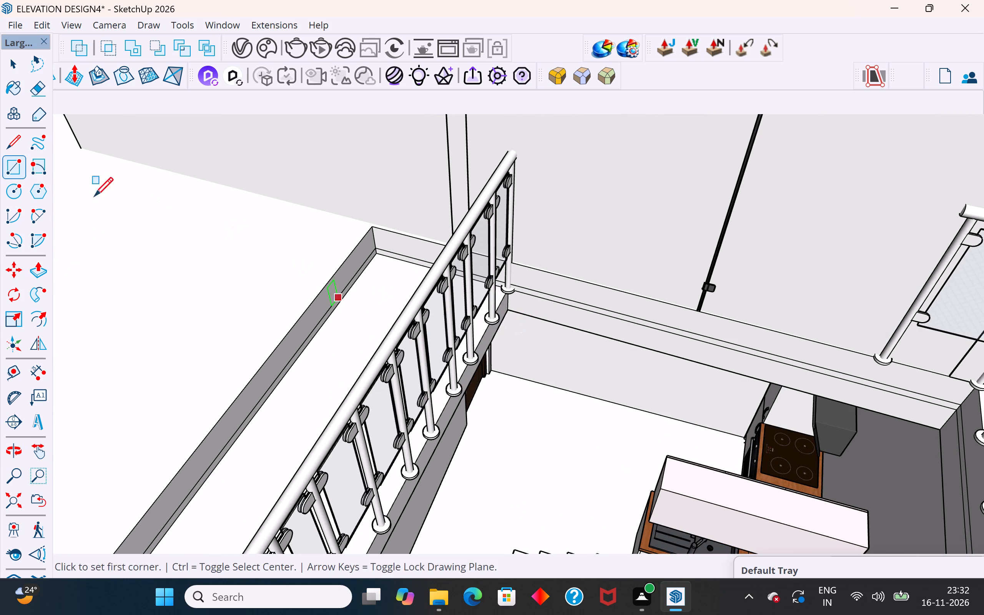
left_click(20, 59)
scroll(284, 309, "down", 10)
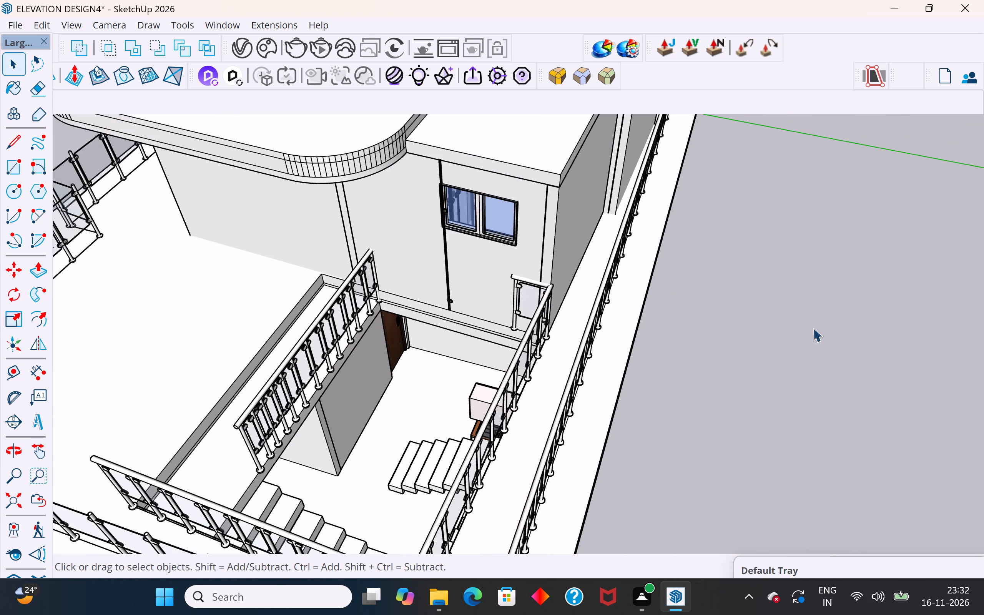
left_click(813, 328)
scroll(371, 407, "up", 2)
scroll(217, 510, "up", 3)
double_click(218, 503)
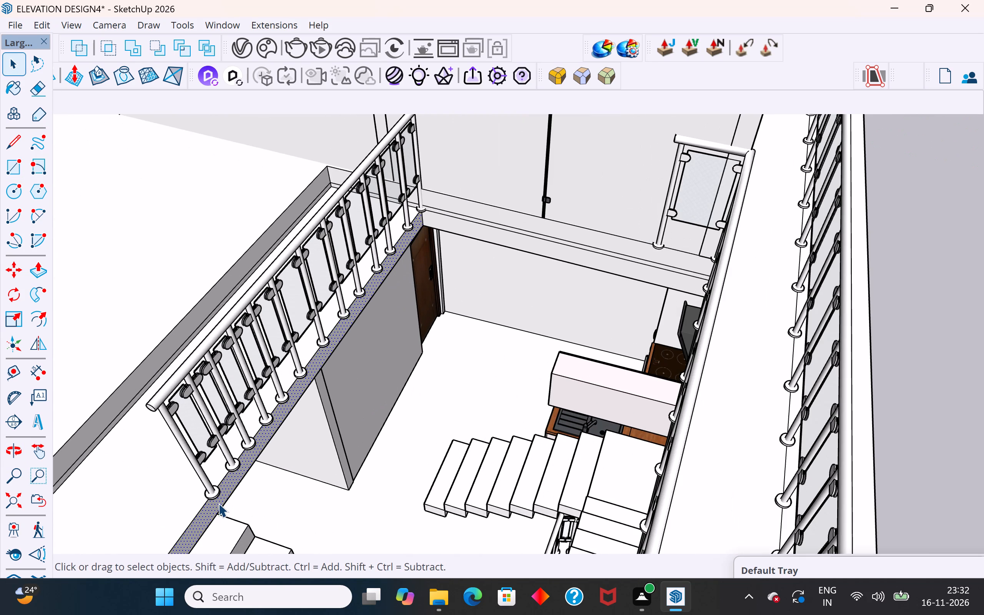
left_click(218, 503)
scroll(218, 503, "up", 4)
left_click(218, 503)
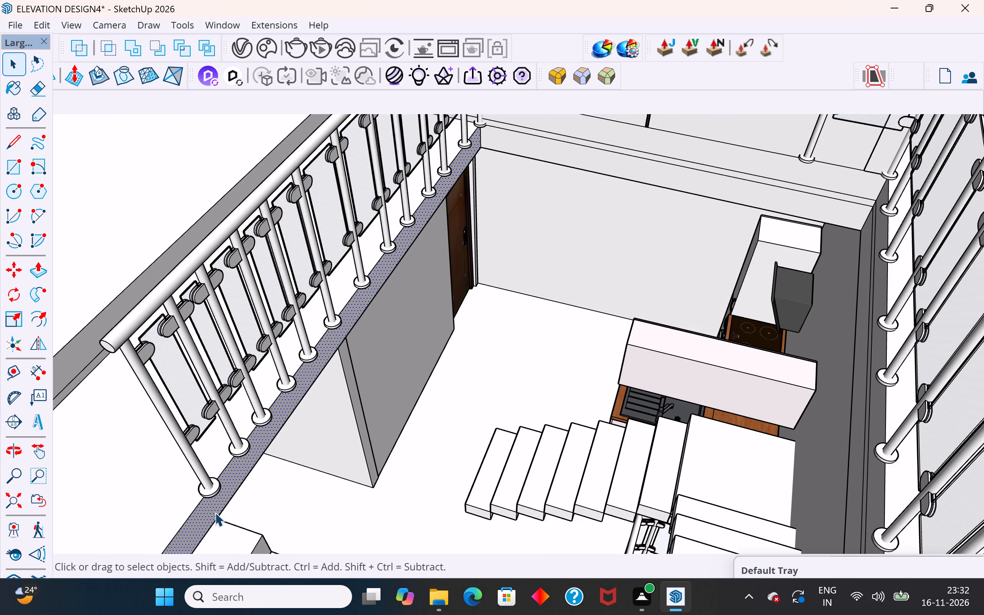
left_click(7, 136)
scroll(183, 476, "up", 4)
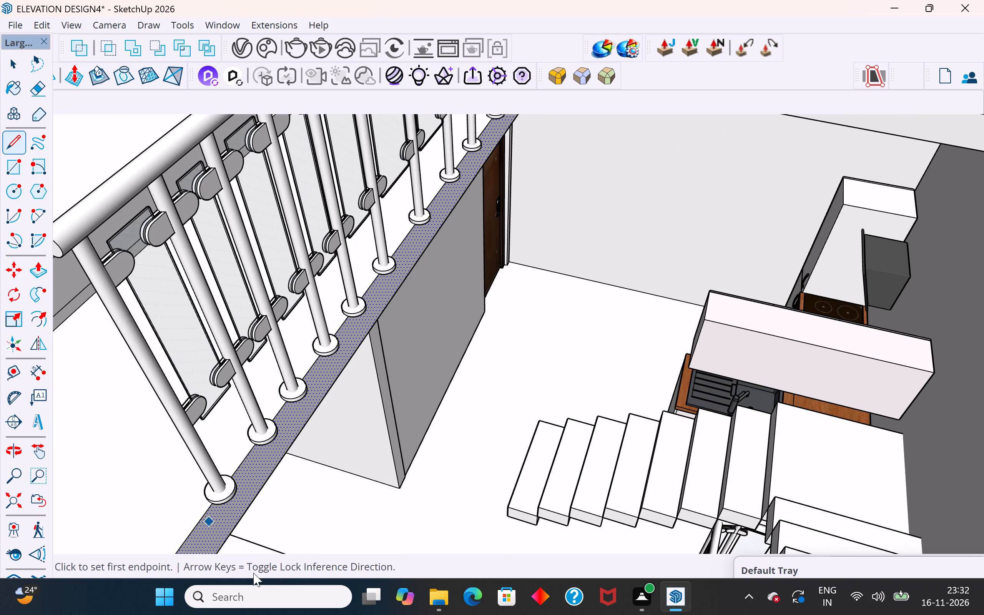
left_click(229, 535)
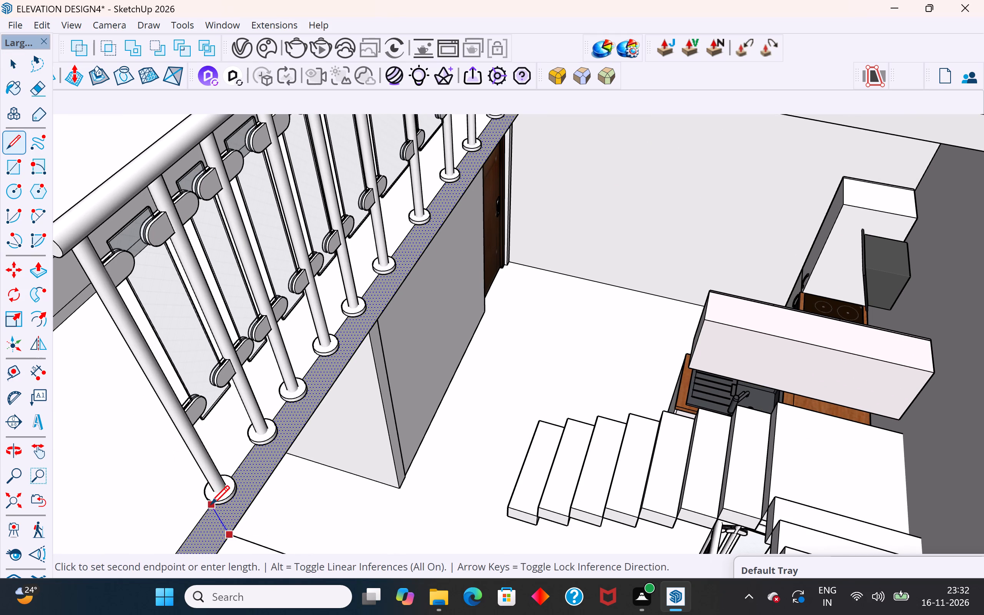
left_click(211, 506)
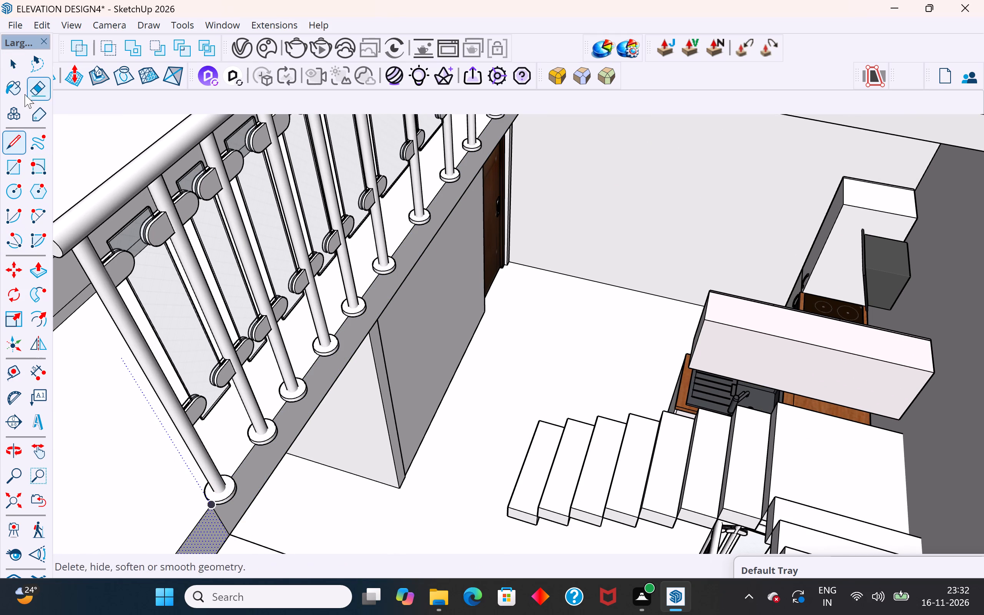
left_click(15, 61)
Push/Pull the slab edge face beneath the inner railing across the stairwell opening, to the midpoint of the opening's edge at the bathroom wall.
scroll(296, 333, "down", 9)
left_click(303, 361)
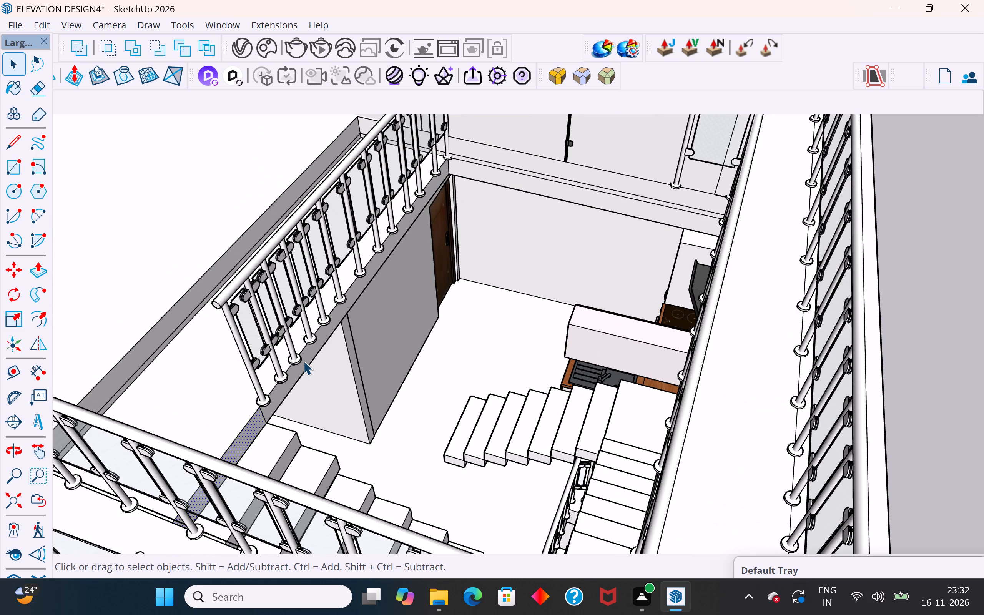
left_click(311, 359)
scroll(311, 359, "up", 4)
left_click(313, 348)
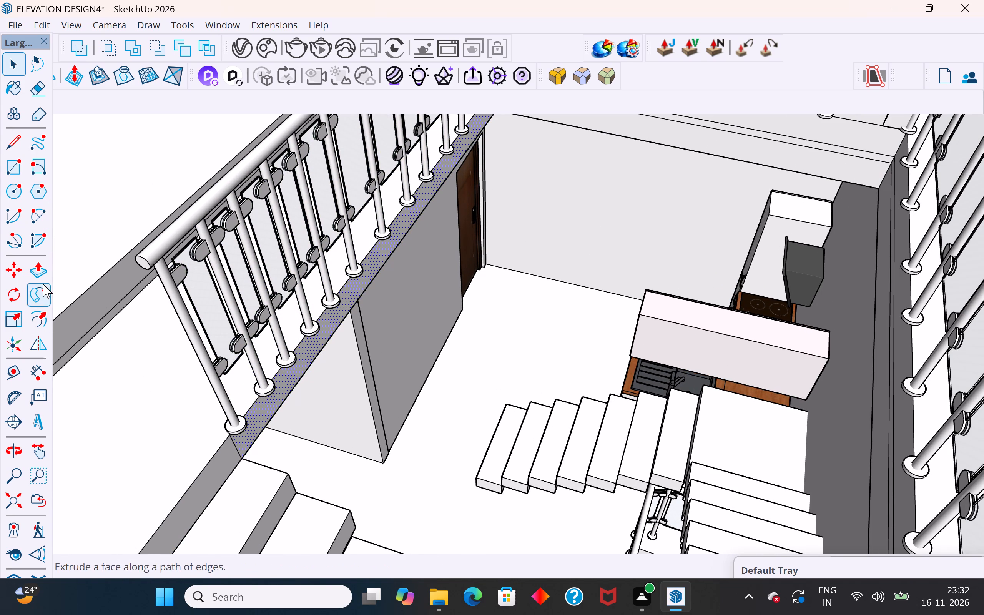
left_click(45, 260)
left_click(228, 435)
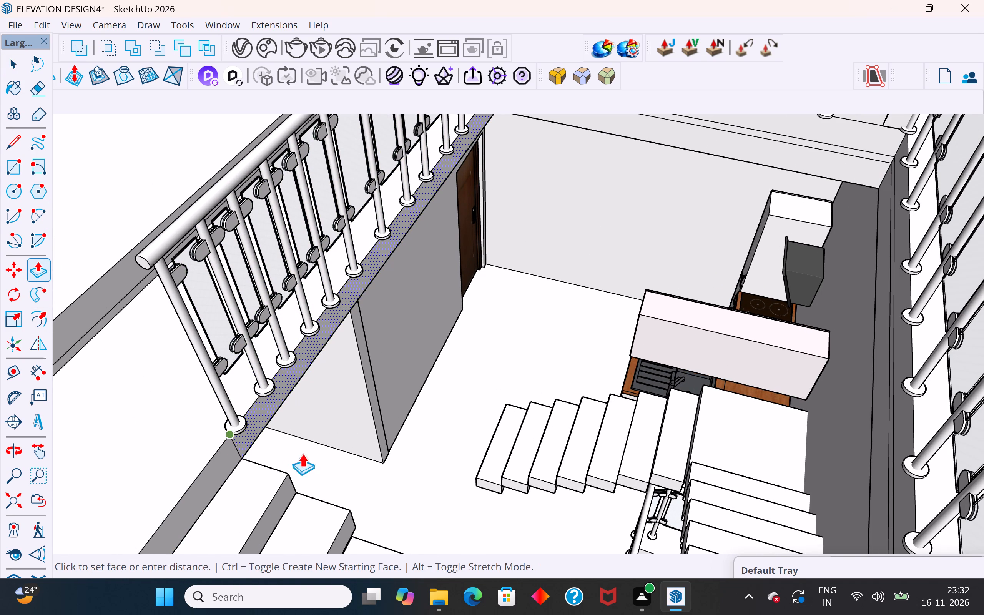
scroll(332, 457, "down", 10)
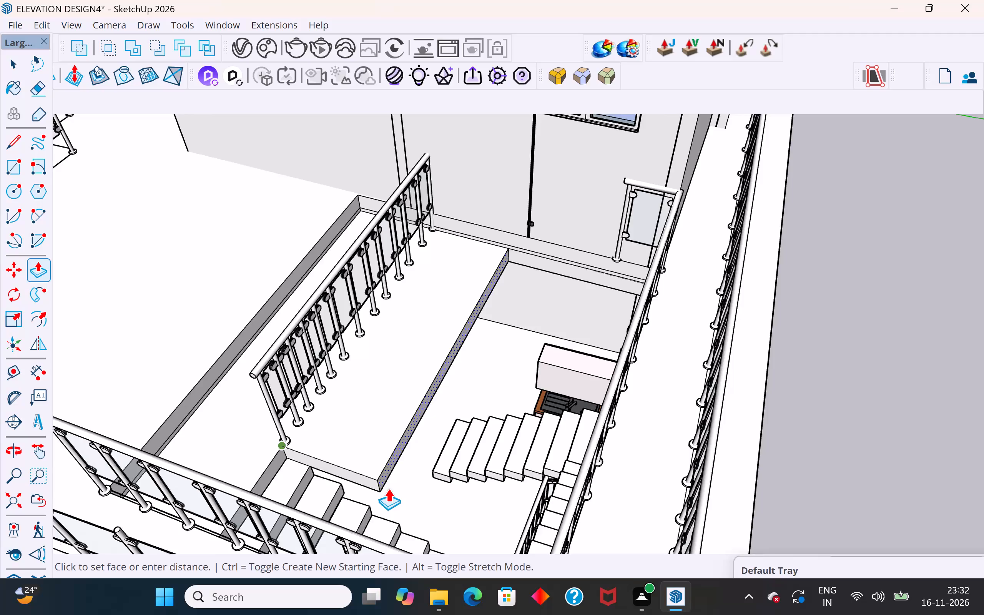
scroll(388, 488, "down", 4)
middle_click_drag(470, 341, 489, 415)
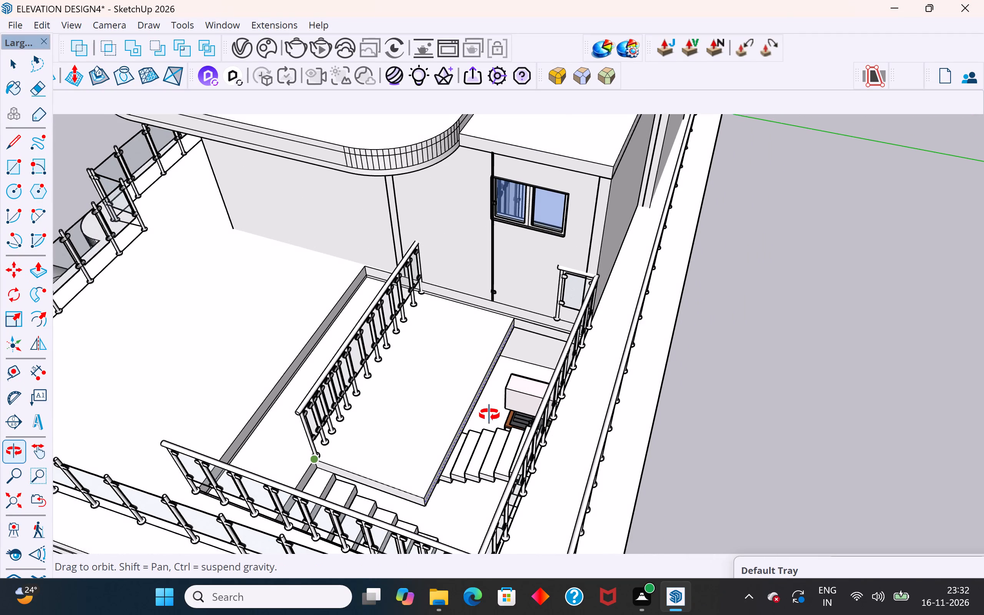
middle_click_drag(489, 415, 492, 412)
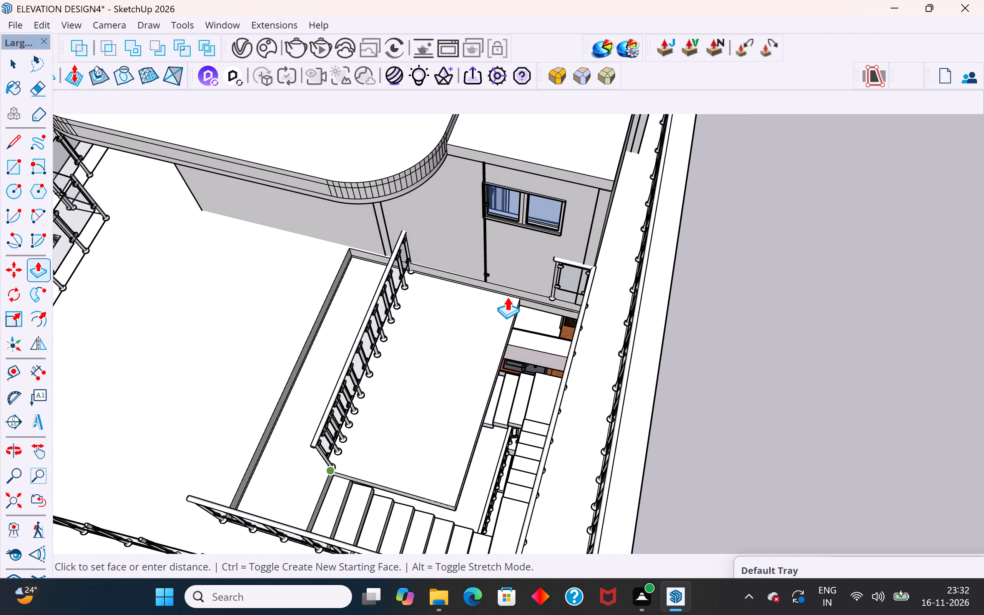
middle_click_drag(507, 297, 497, 281)
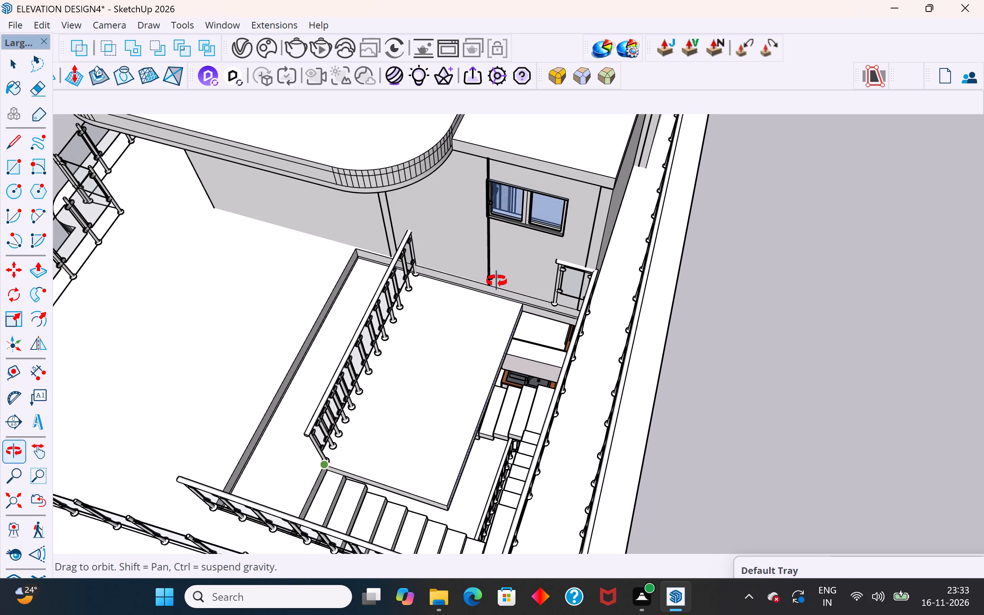
middle_click_drag(497, 281, 490, 283)
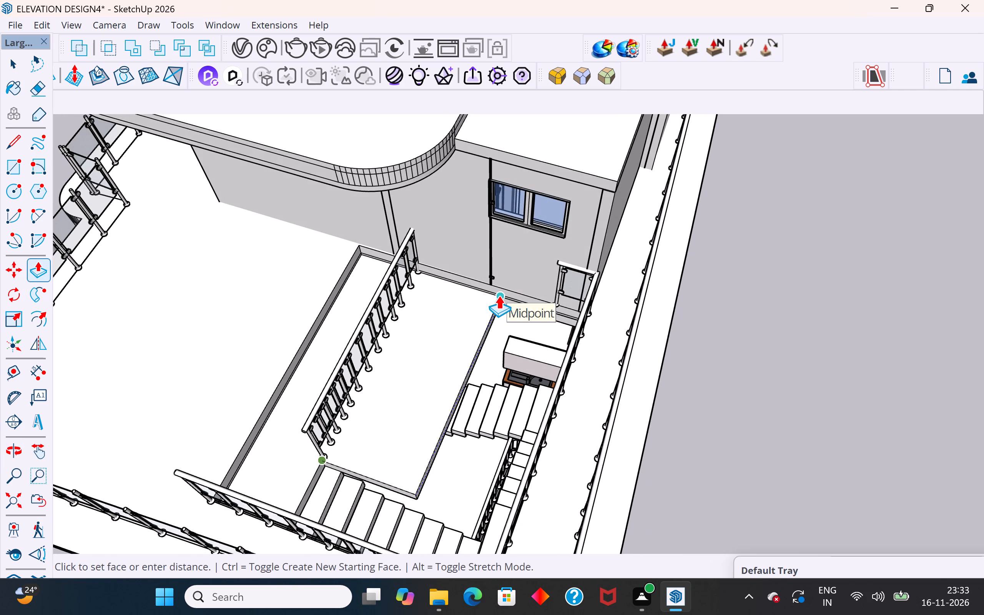
left_click(499, 295)
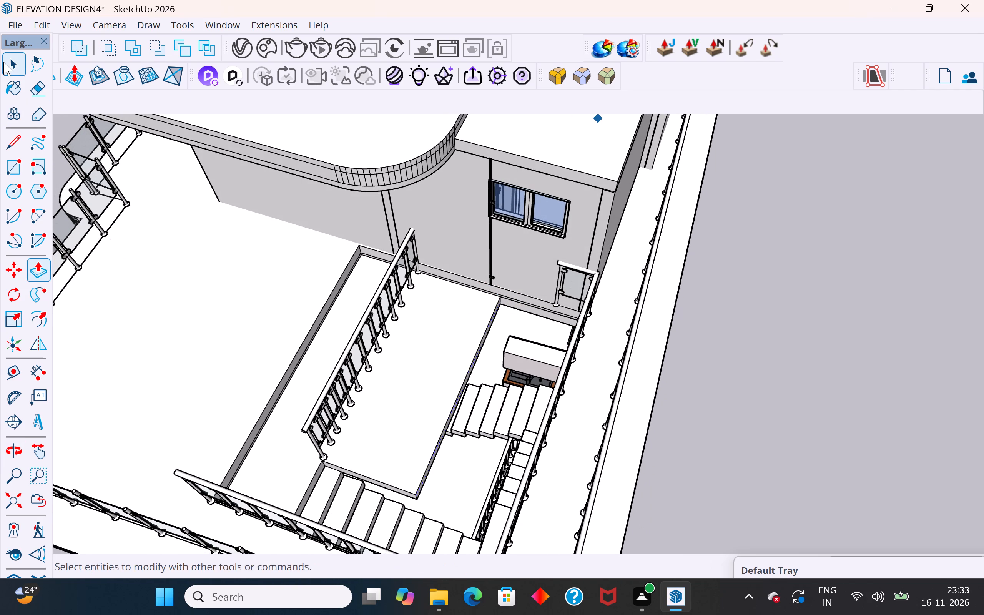
left_click(3, 62)
left_click(801, 305)
Move the inner stairwell railing from its base corner at the bathroom wall onto the outer edge of the extended slab.
scroll(440, 318, "down", 3)
middle_click_drag(448, 326, 762, 250)
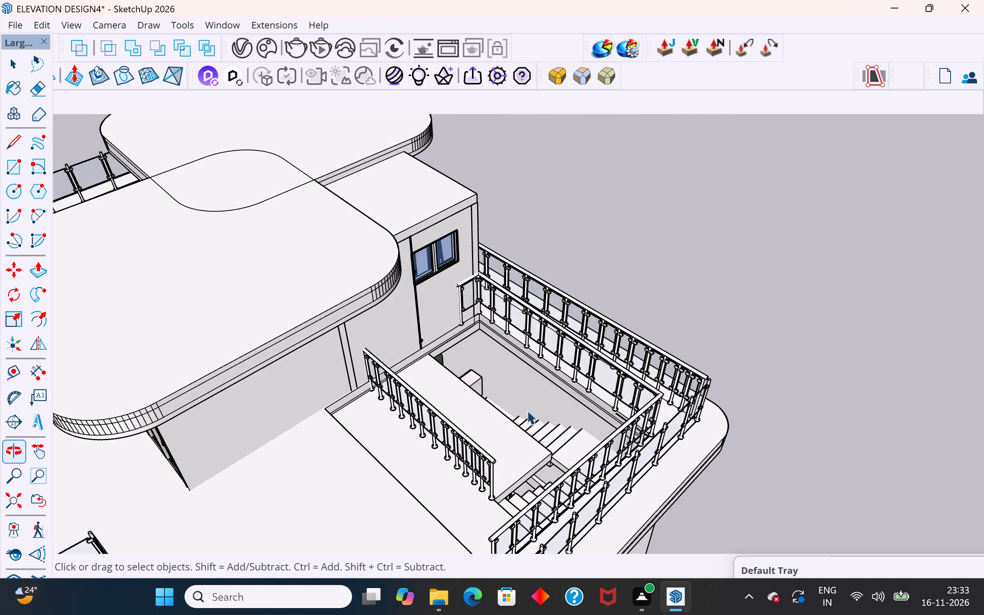
scroll(459, 455, "up", 4)
middle_click_drag(473, 474, 547, 437)
scroll(344, 436, "up", 5)
scroll(299, 378, "up", 4)
left_click(348, 332)
scroll(337, 352, "up", 4)
scroll(301, 409, "up", 1)
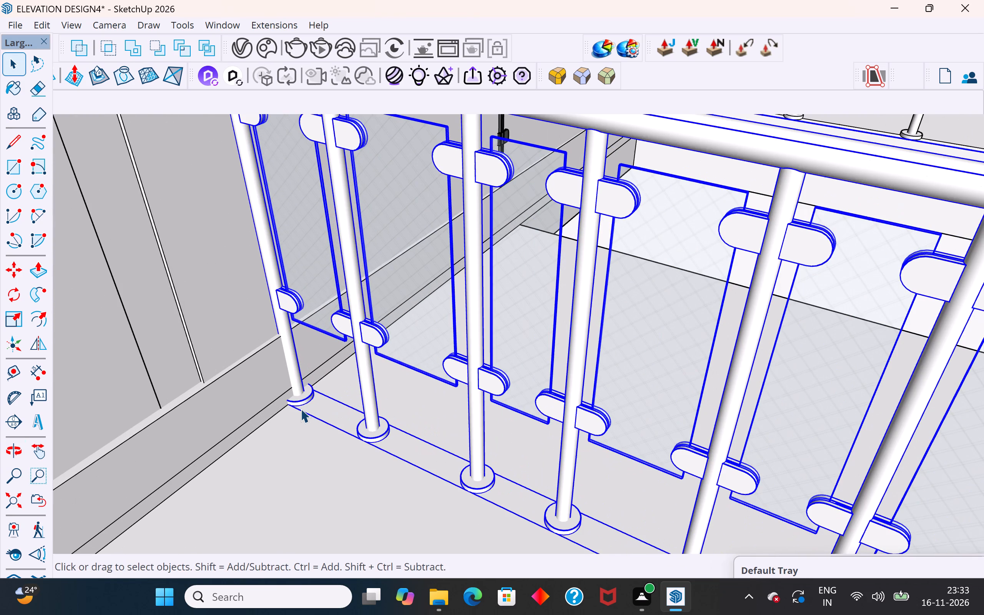
key("m")
left_click(290, 405)
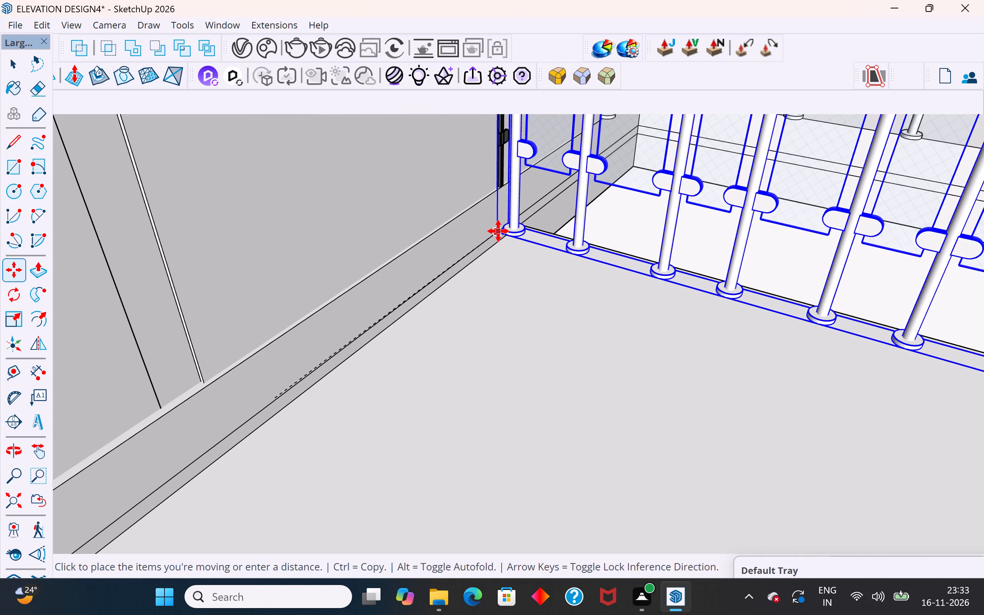
left_click(498, 231)
left_click(14, 66)
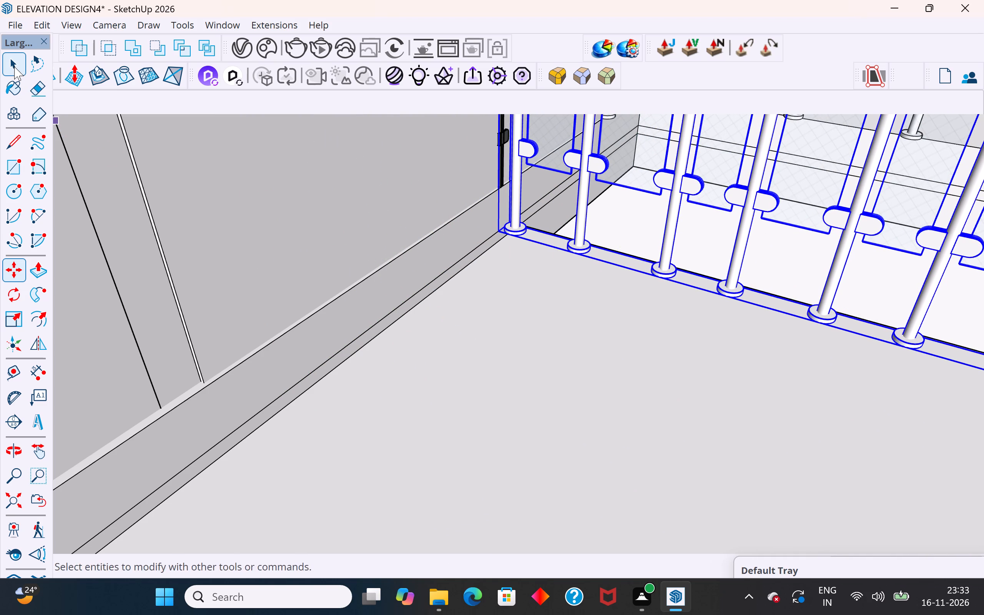
scroll(419, 417, "down", 17)
middle_click_drag(551, 385, 432, 441)
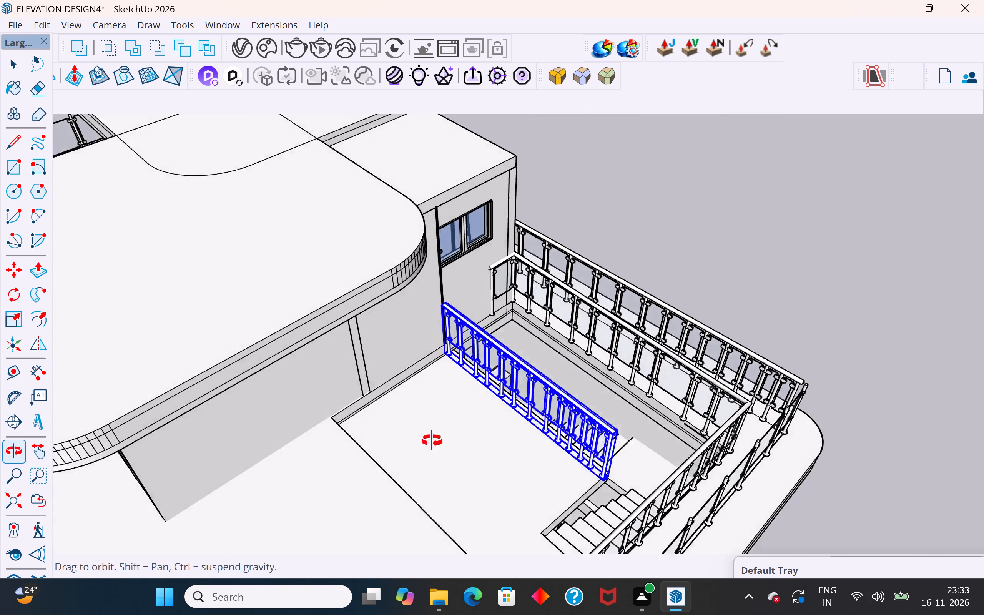
middle_click_drag(432, 441, 391, 449)
left_click(768, 284)
Examine the extended stairwell slab, the railings around it and the terrace rooms from several sides.
middle_click_drag(703, 329, 572, 351)
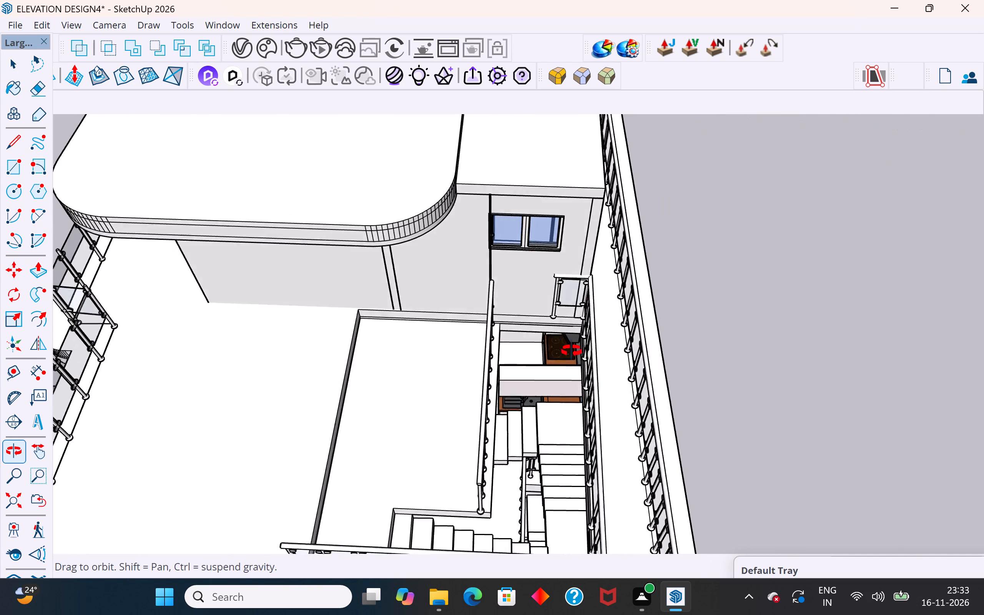
middle_click_drag(572, 351, 760, 285)
scroll(487, 327, "down", 4)
middle_click_drag(513, 460, 805, 246)
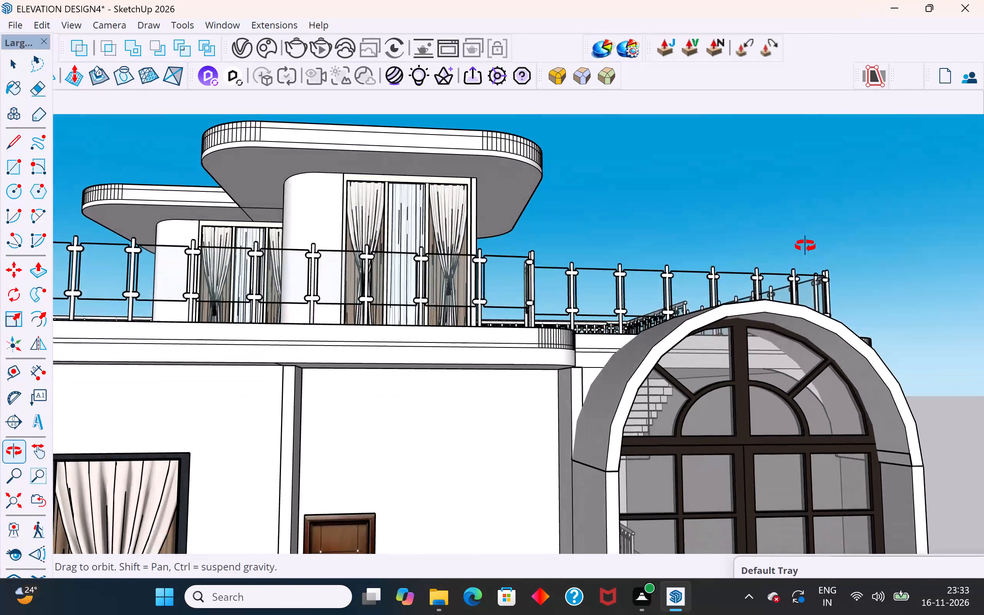
middle_click_drag(805, 246, 641, 427)
scroll(593, 420, "up", 5)
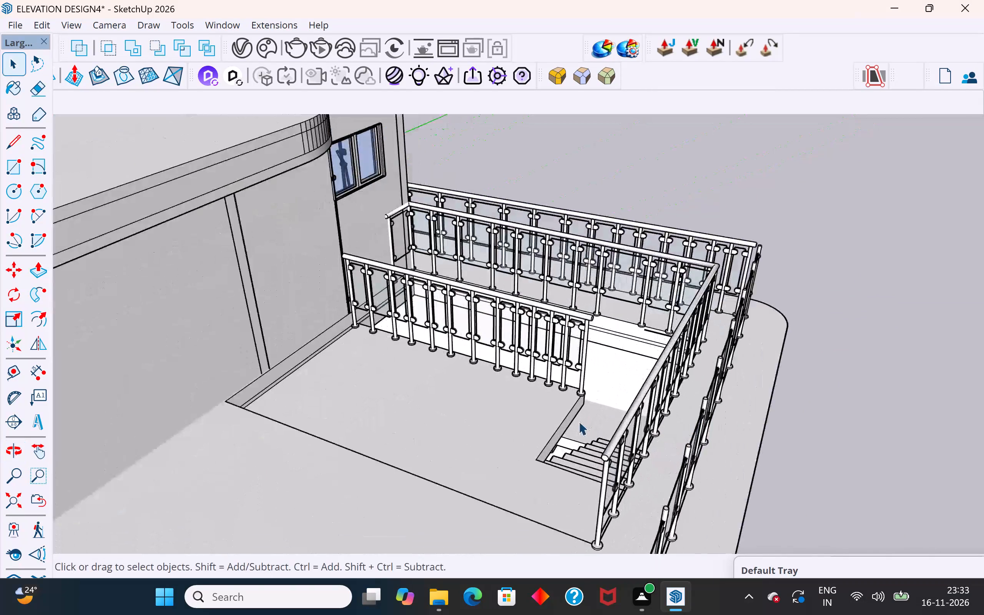
scroll(578, 421, "up", 1)
middle_click_drag(579, 421, 597, 433)
scroll(591, 427, "up", 3)
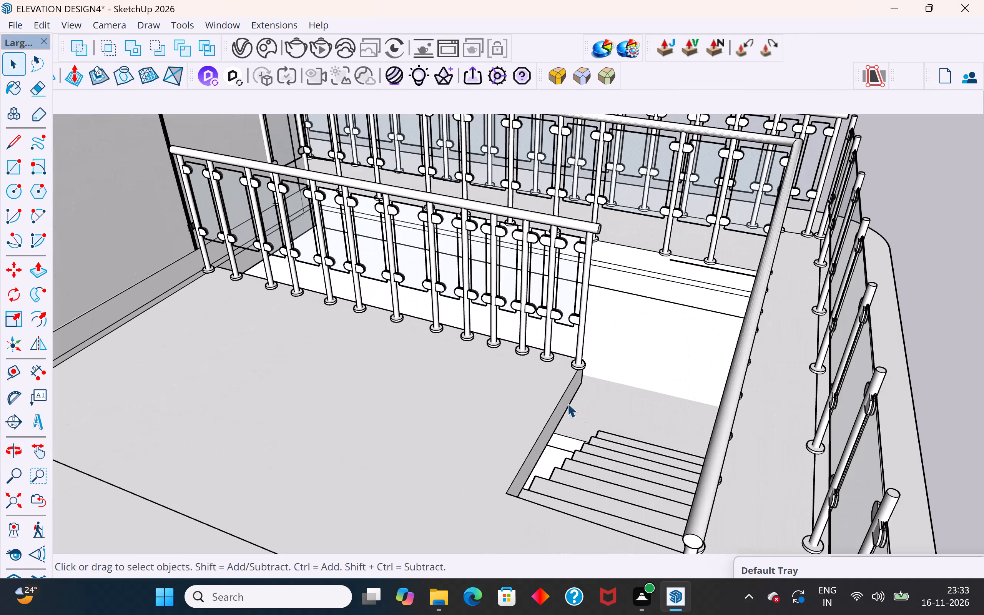
scroll(595, 374, "down", 4)
middle_click_drag(597, 371, 392, 416)
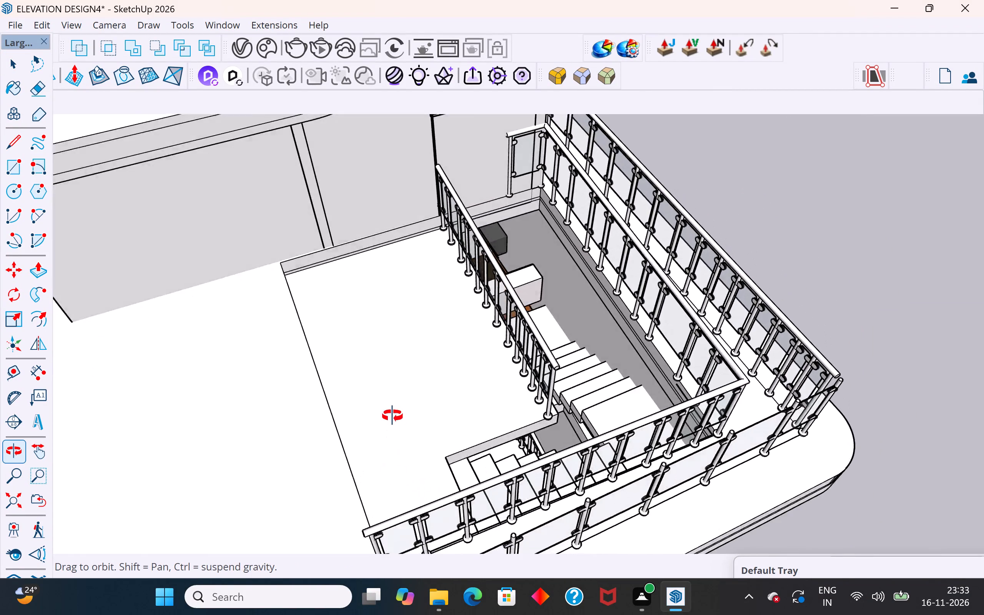
middle_click_drag(392, 416, 393, 415)
scroll(401, 455, "down", 5)
middle_click_drag(443, 423, 428, 275)
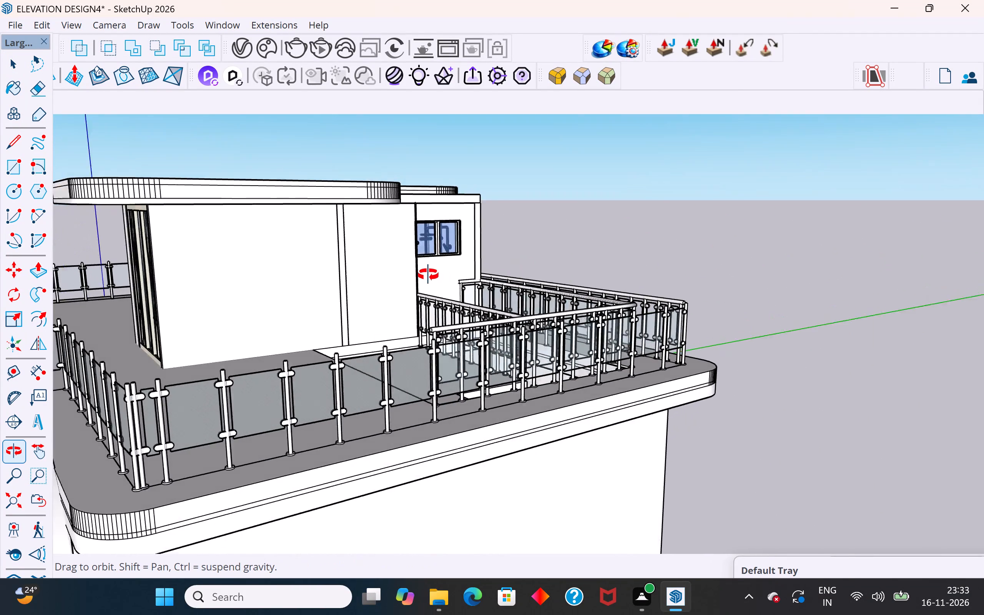
middle_click_drag(428, 275, 287, 314)
middle_click_drag(523, 199, 537, 261)
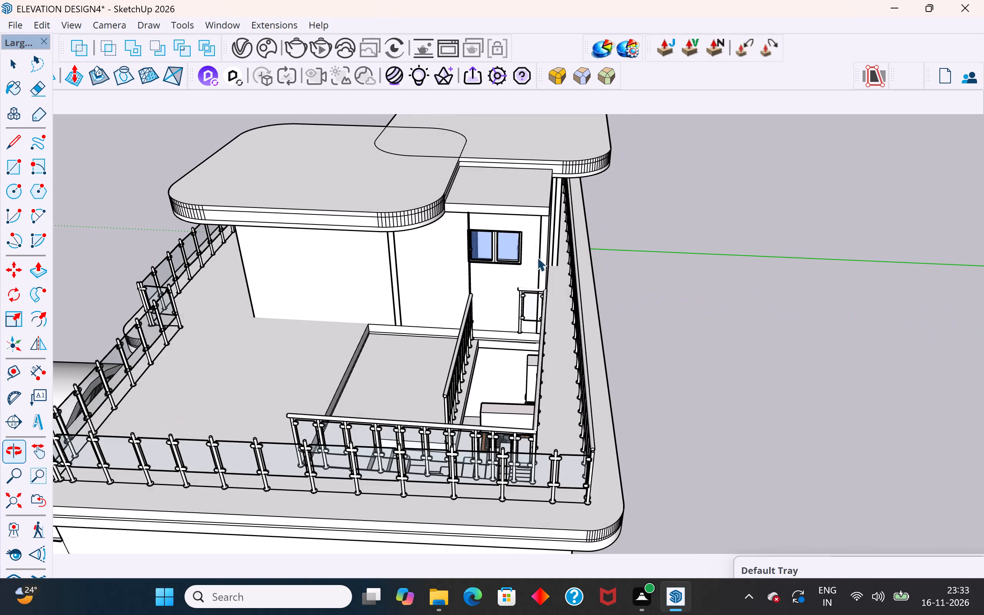
Push/Pull the bathroom roof slab's edge face above the window out over the stairwell, to the far corner of the stairwell railing.
scroll(510, 197, "up", 5)
left_click(524, 219)
double_click(530, 215)
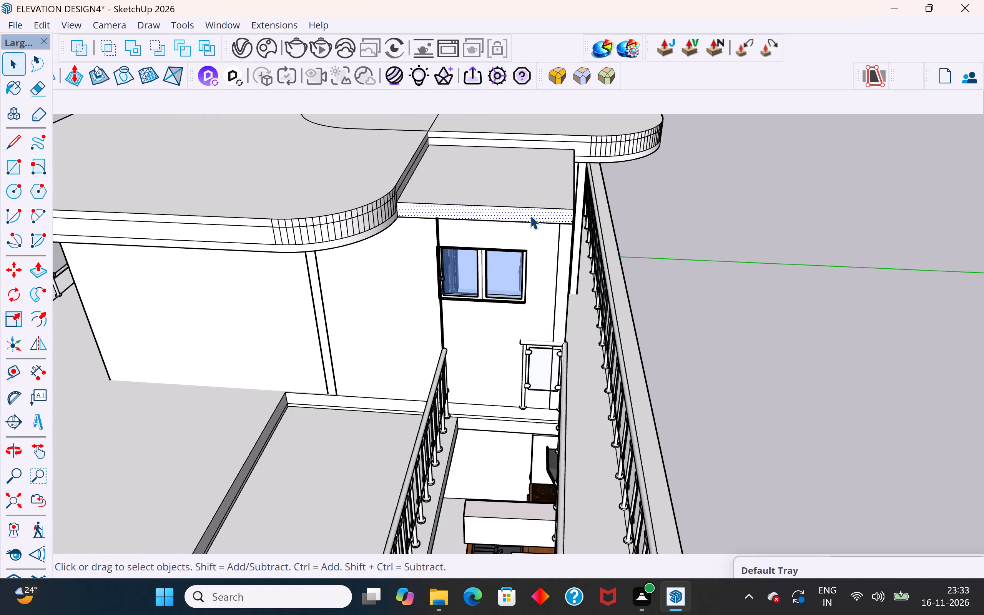
left_click(534, 208)
double_click(542, 211)
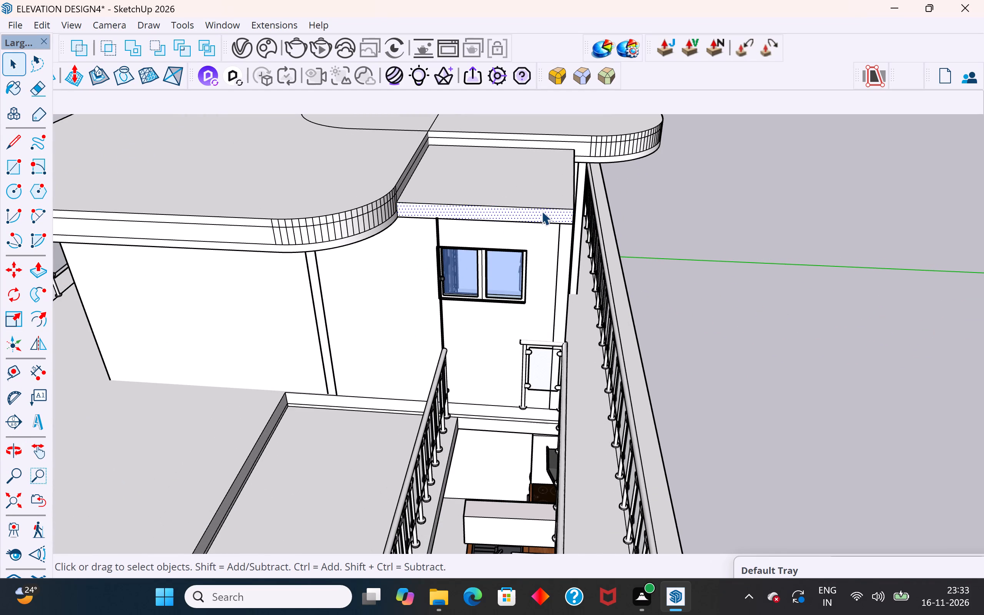
left_click(545, 216)
left_click(37, 266)
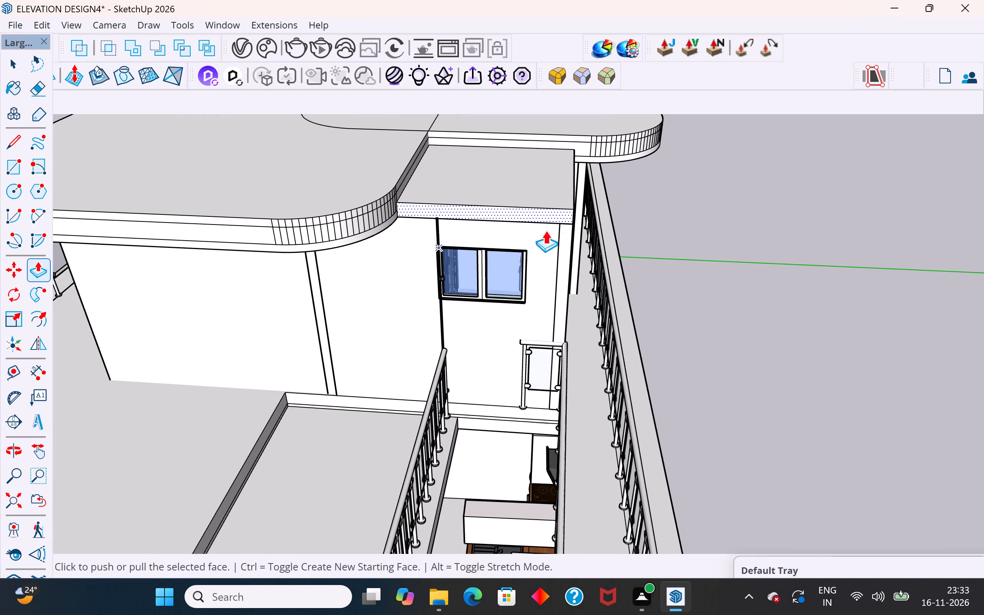
left_click(572, 219)
scroll(572, 219, "down", 9)
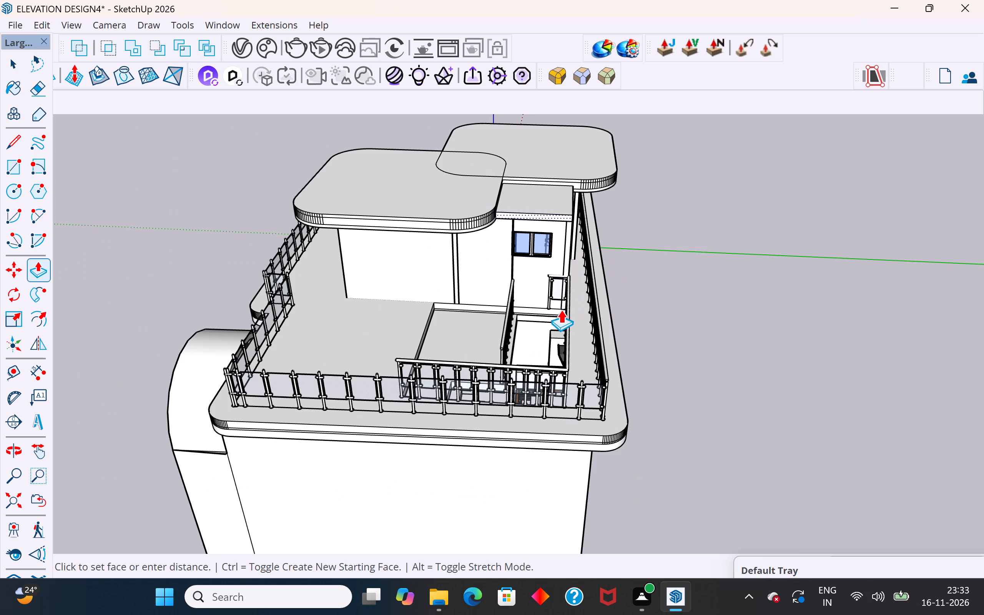
middle_click_drag(560, 359, 433, 357)
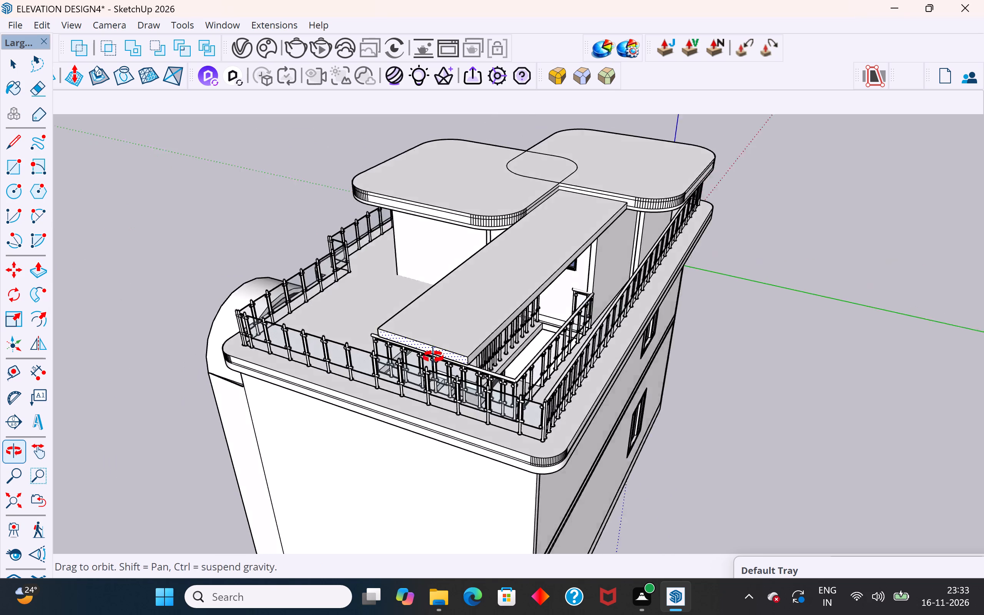
middle_click_drag(433, 357, 405, 345)
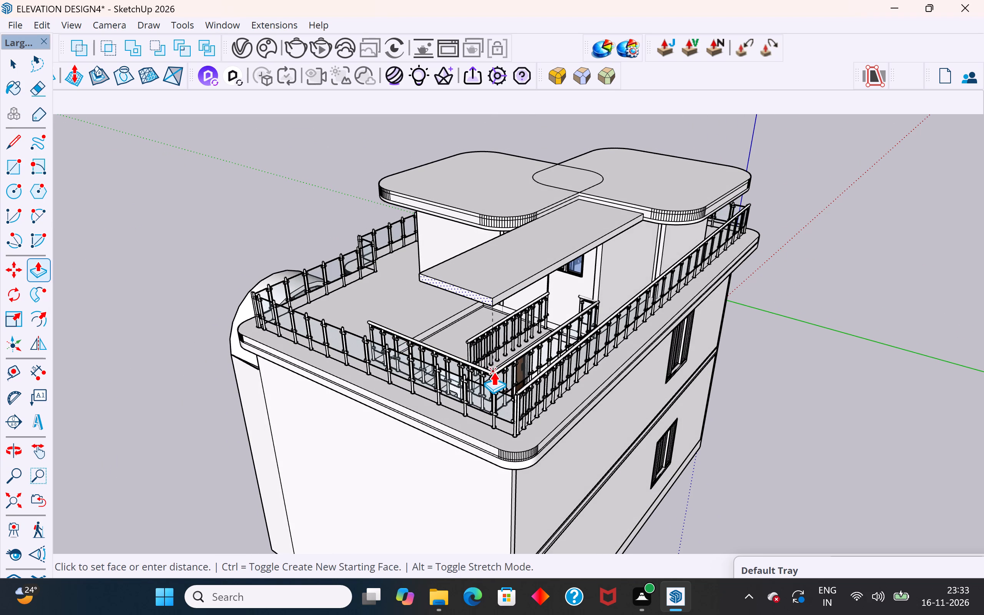
left_click(494, 372)
middle_click_drag(587, 371, 529, 332)
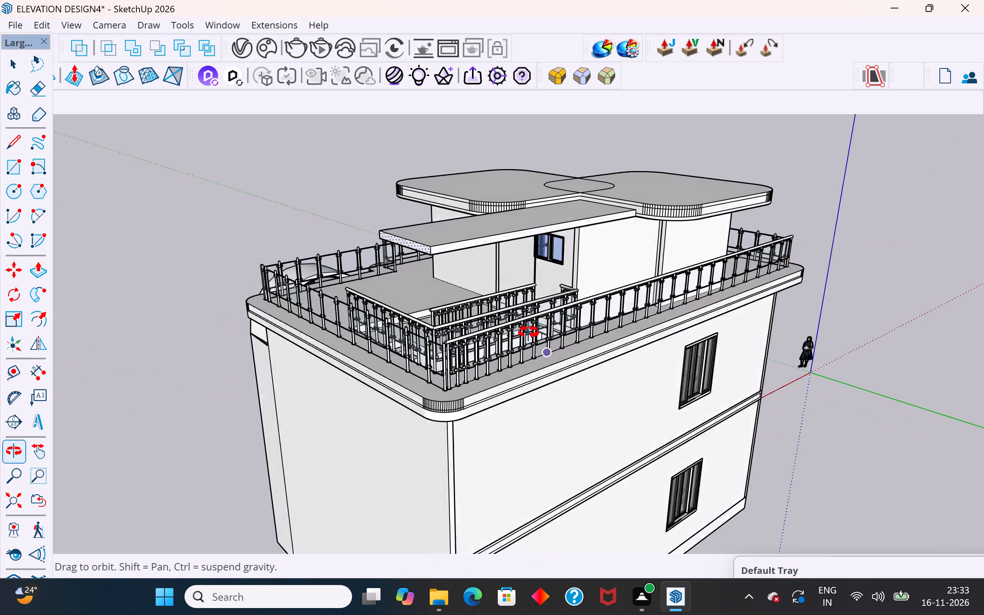
middle_click_drag(529, 332, 383, 417)
scroll(526, 307, "up", 2)
middle_click_drag(542, 321, 647, 330)
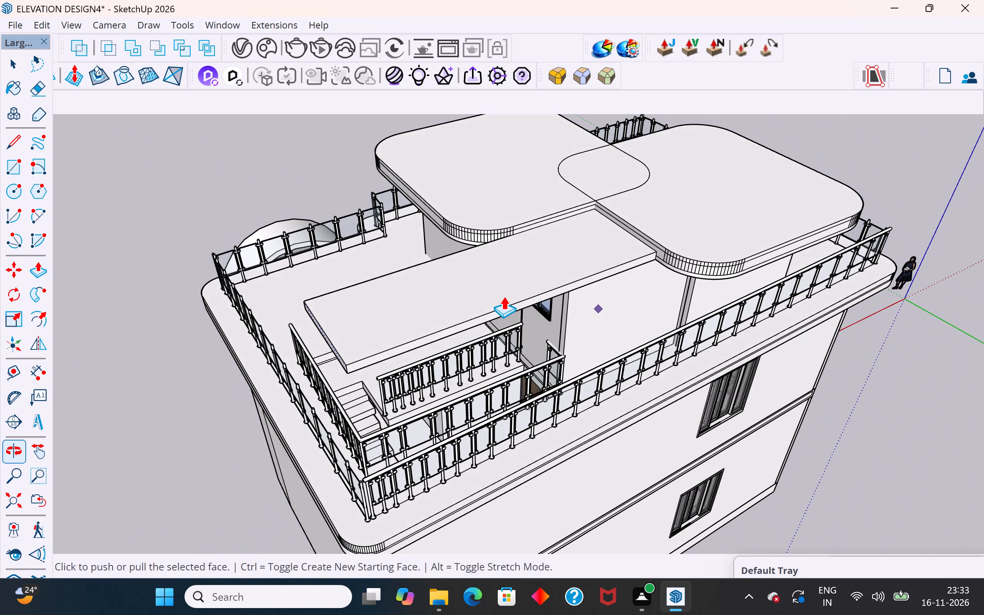
left_click(18, 69)
left_click(189, 212)
Examine the stairwell railings and the bathroom wall beneath the extended roof slab from several sides.
middle_click_drag(428, 362, 495, 341)
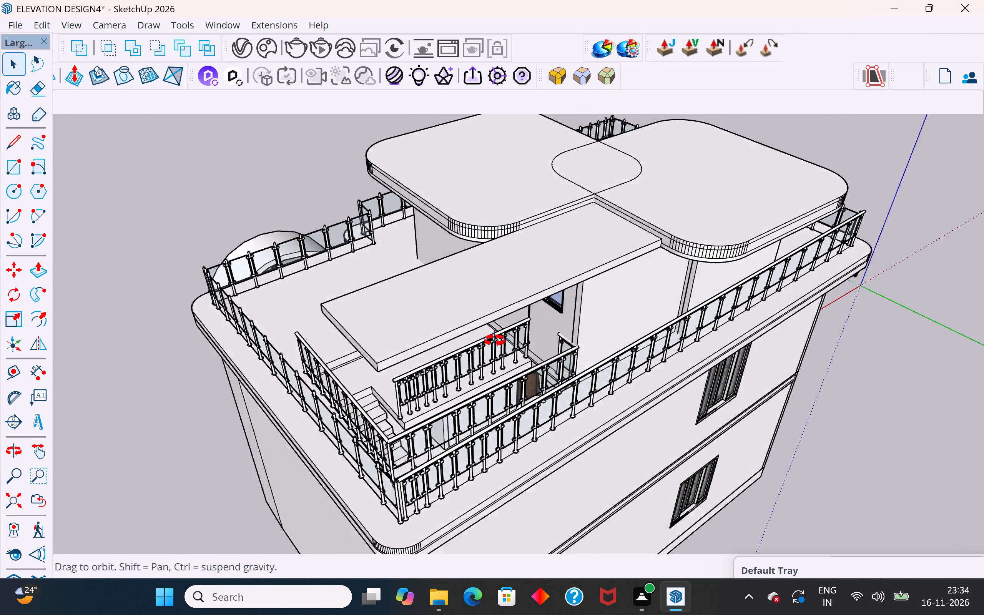
middle_click_drag(495, 341, 520, 328)
scroll(550, 379, "up", 3)
left_click(537, 379)
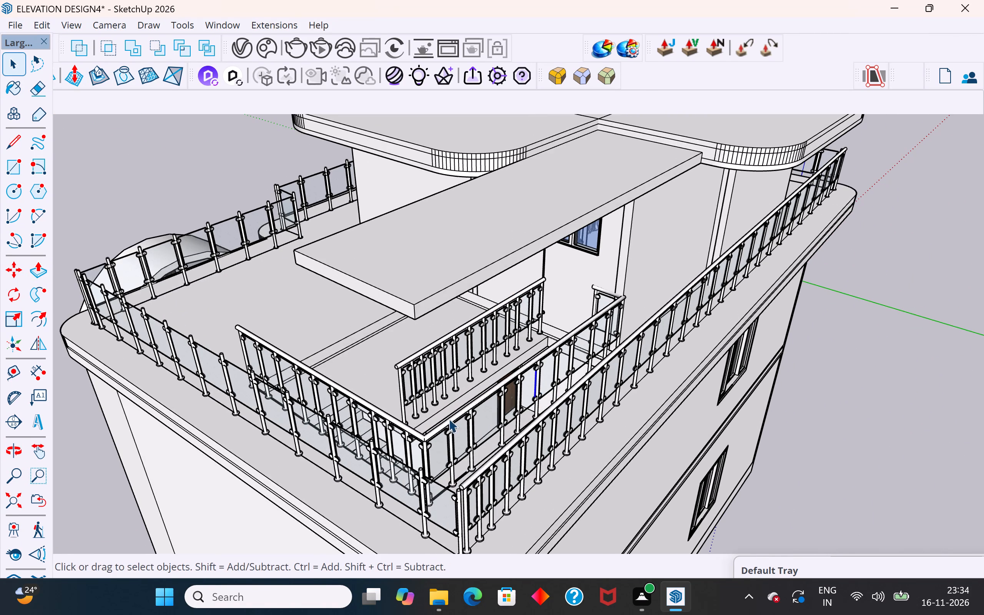
middle_click_drag(447, 419, 902, 346)
scroll(607, 356, "up", 3)
middle_click_drag(614, 377, 724, 370)
scroll(685, 400, "up", 3)
middle_click_drag(688, 400, 516, 440)
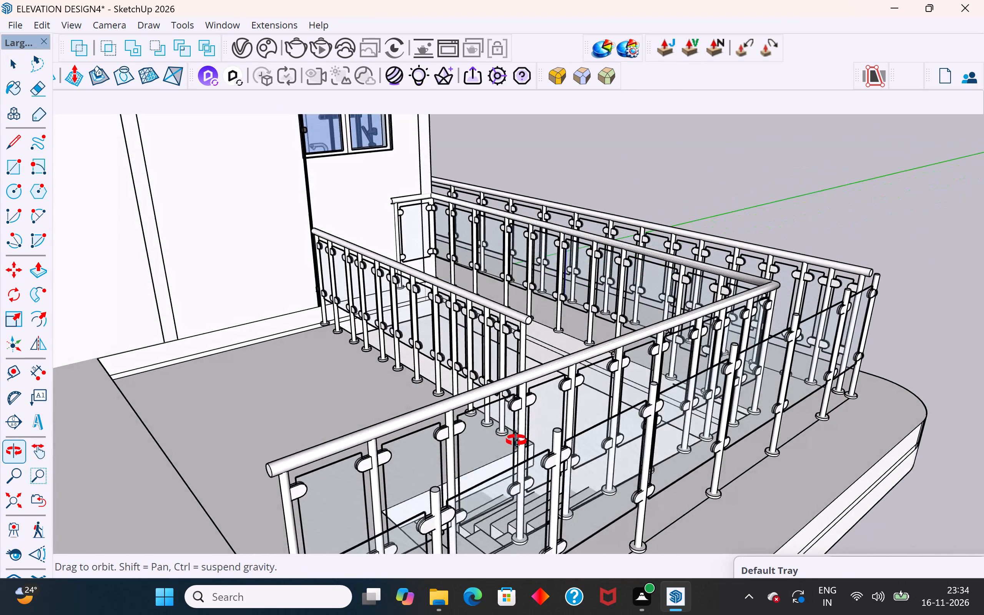
middle_click_drag(516, 440, 417, 429)
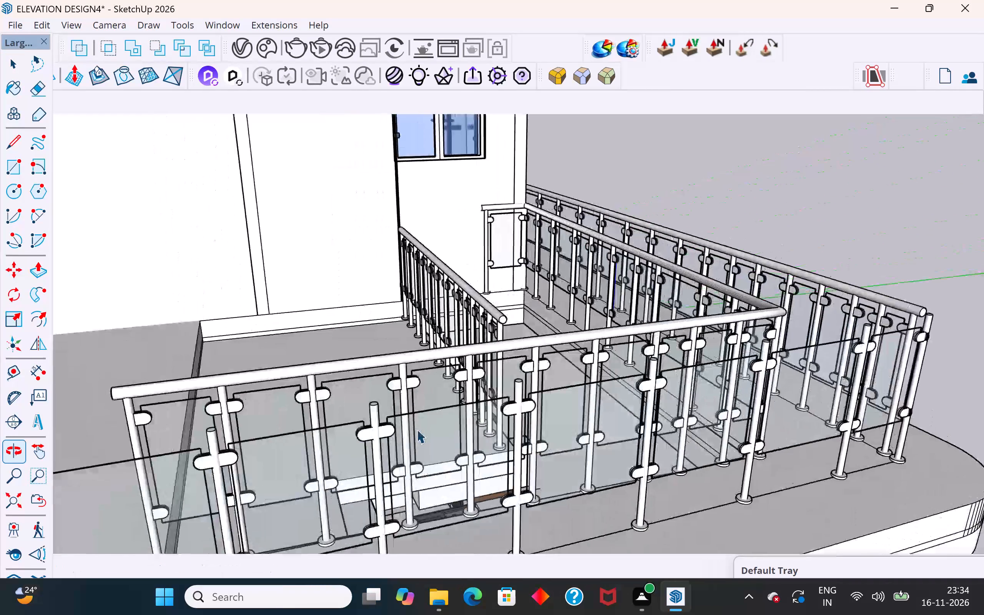
scroll(417, 429, "down", 9)
middle_click_drag(538, 377, 312, 372)
scroll(566, 248, "up", 2)
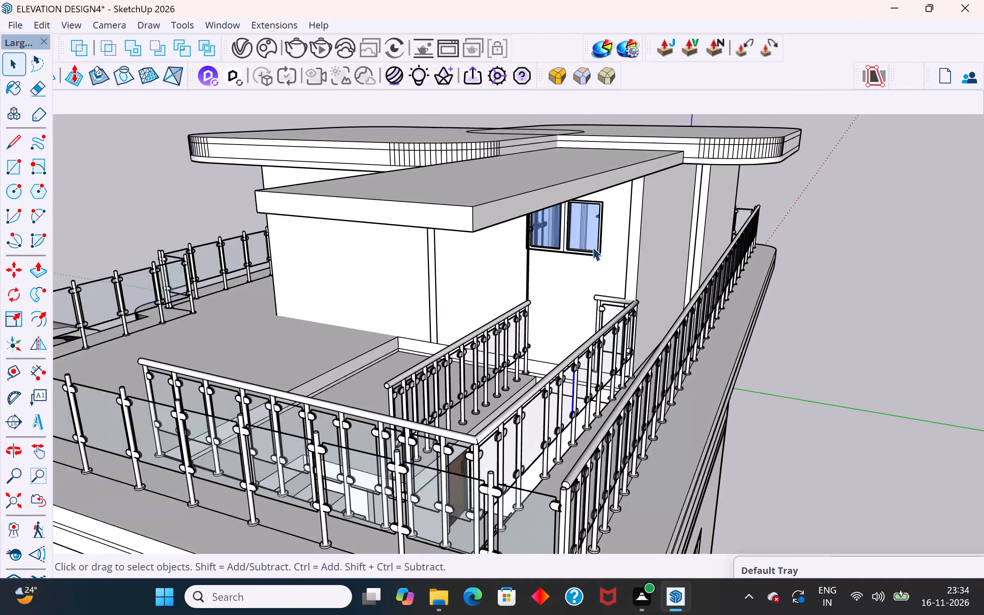
Inside the bathroom side wall's group, draw a line across the wall's end face along the top of the stairwell handrail.
scroll(605, 270, "up", 1)
middle_click_drag(605, 270, 606, 258)
scroll(637, 299, "up", 3)
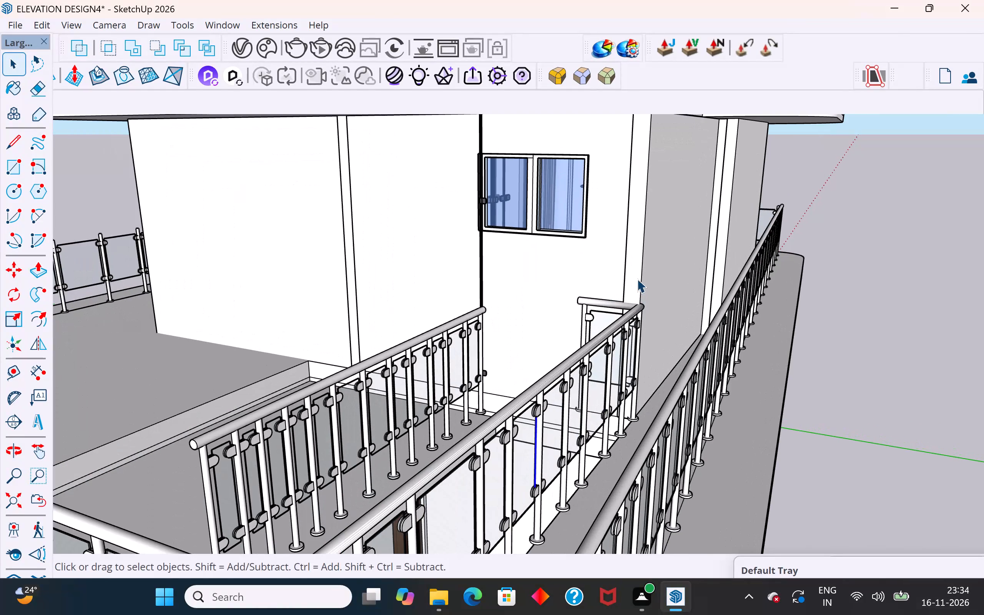
double_click(637, 279)
left_click(633, 281)
left_click(633, 281)
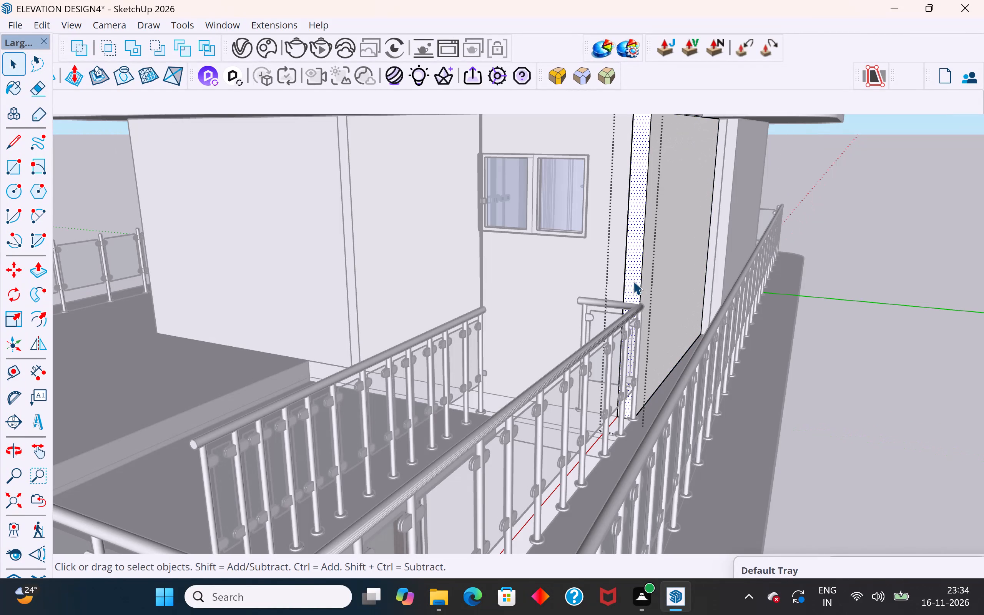
left_click(632, 285)
double_click(632, 276)
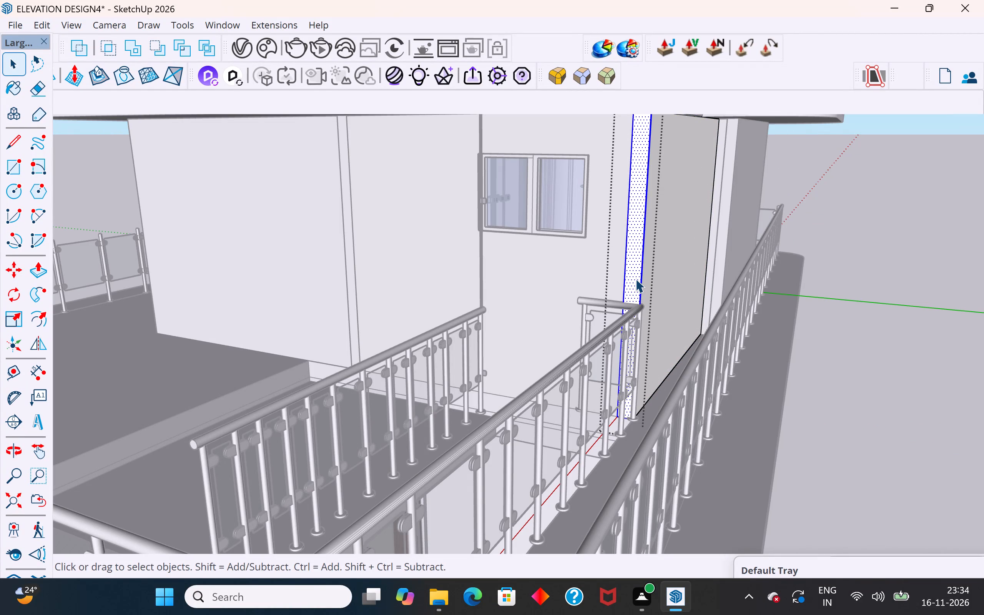
left_click(635, 279)
left_click(19, 145)
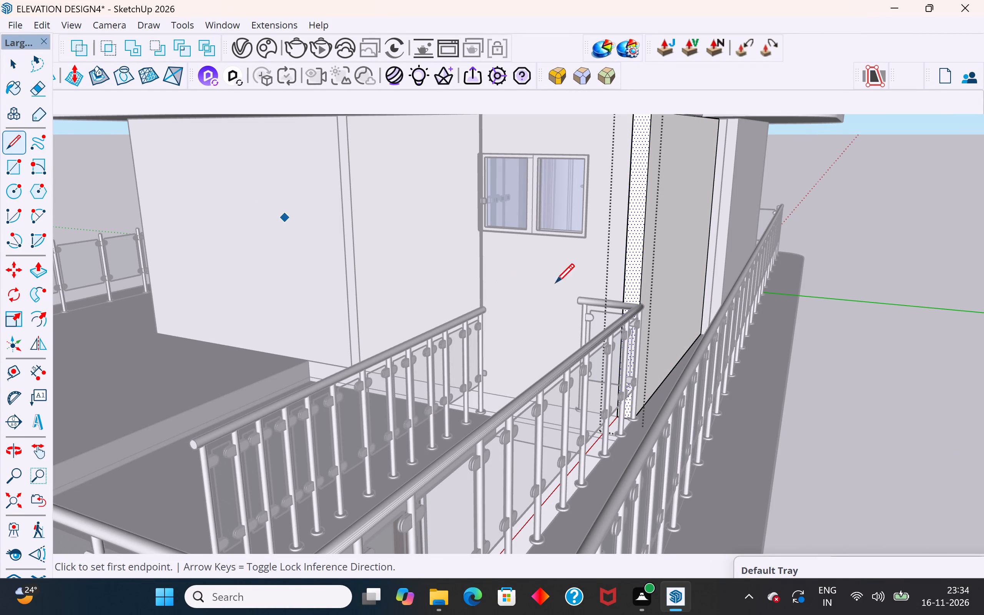
scroll(635, 271, "up", 20)
scroll(635, 271, "up", 5)
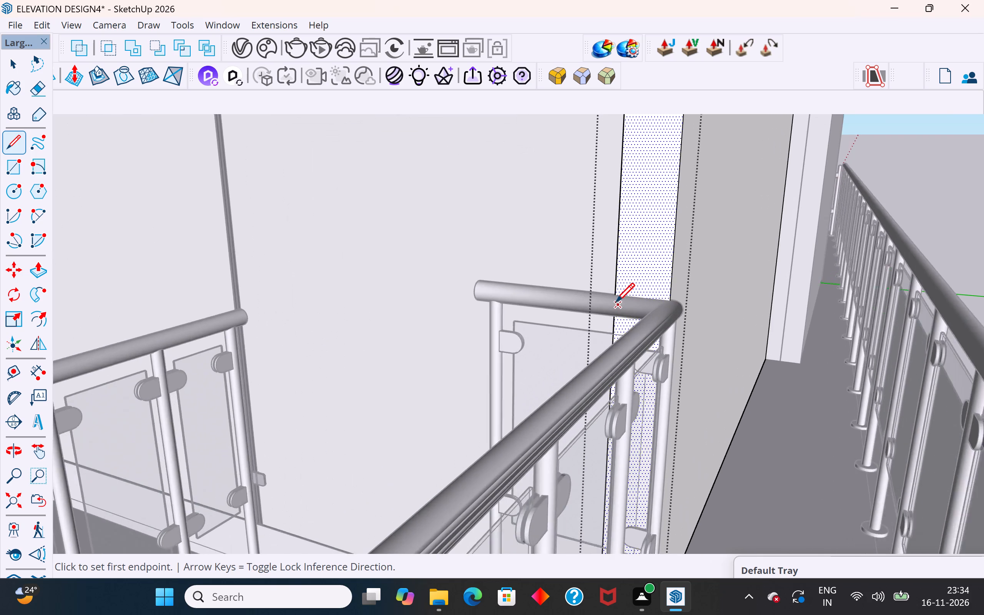
scroll(616, 304, "up", 2)
middle_click_drag(620, 297, 526, 430)
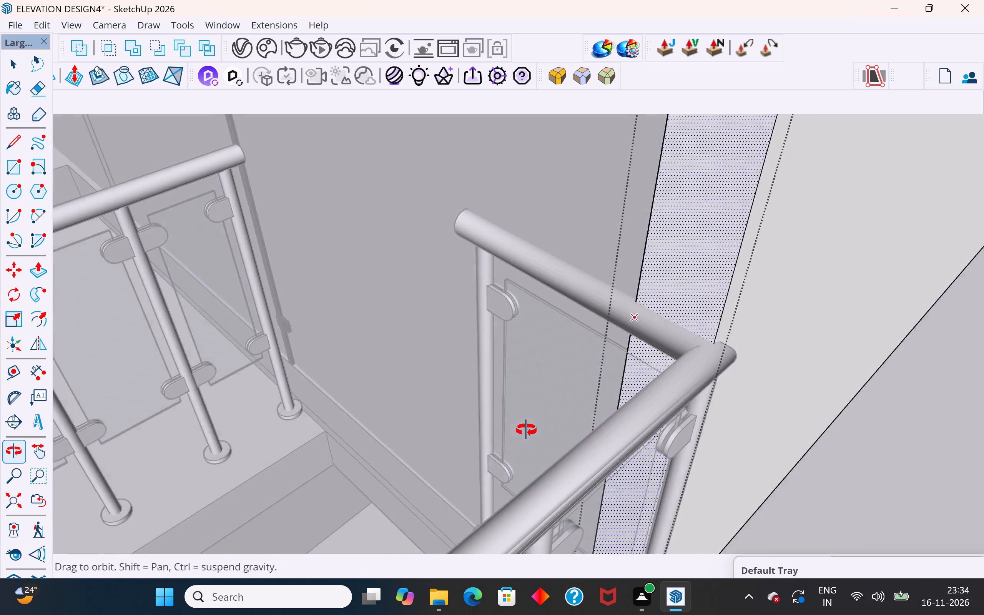
middle_click_drag(526, 430, 485, 497)
left_click(643, 327)
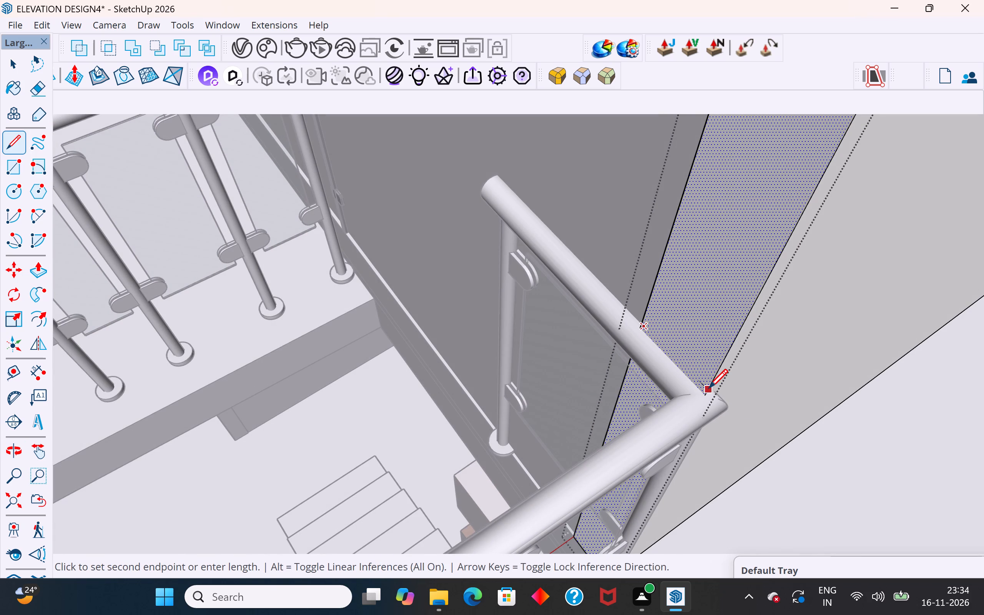
key("Escape")
scroll(630, 330, "up", 13)
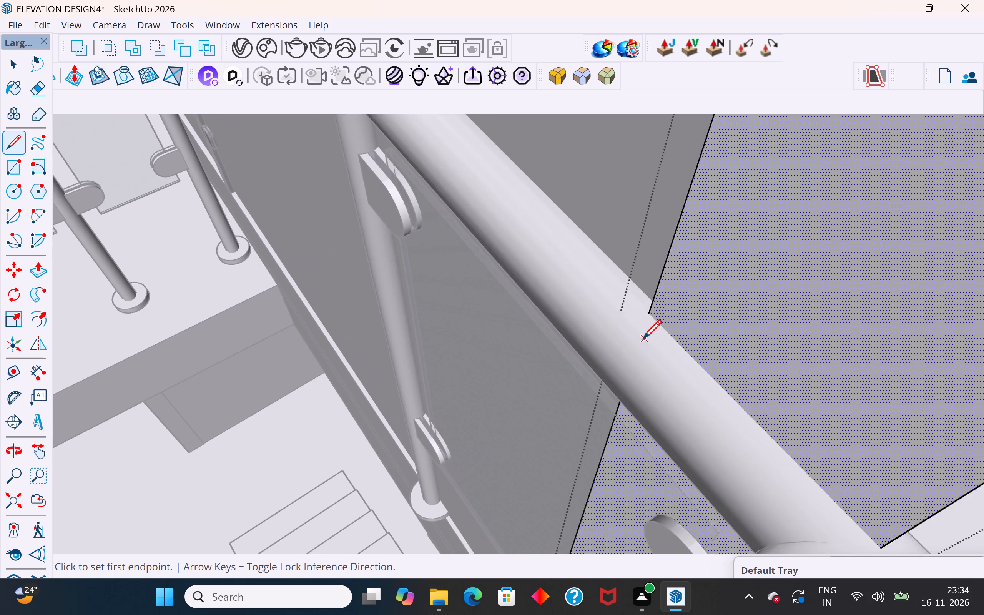
scroll(643, 341, "up", 4)
left_click(655, 296)
scroll(655, 296, "down", 5)
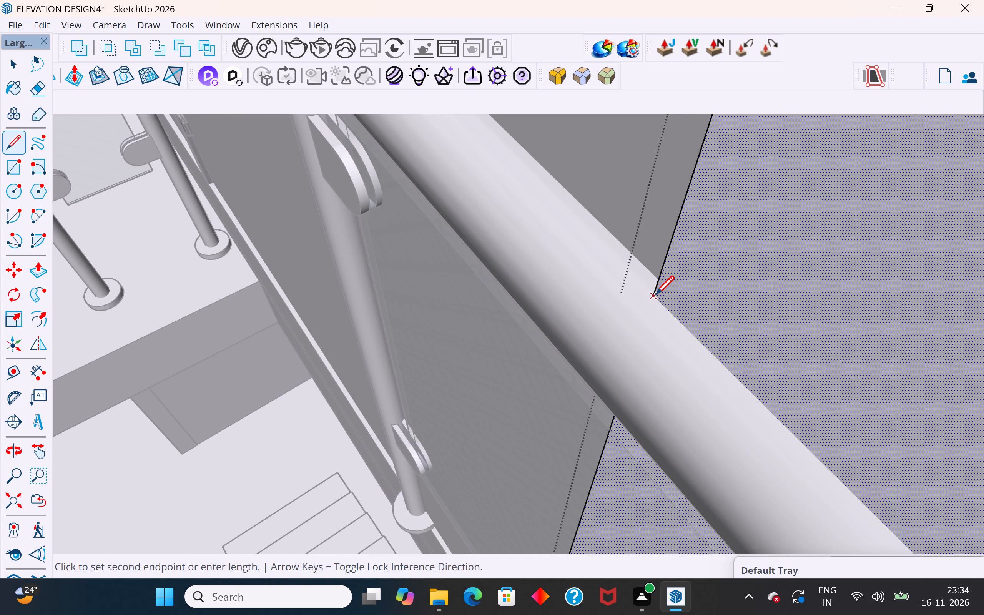
scroll(655, 296, "down", 13)
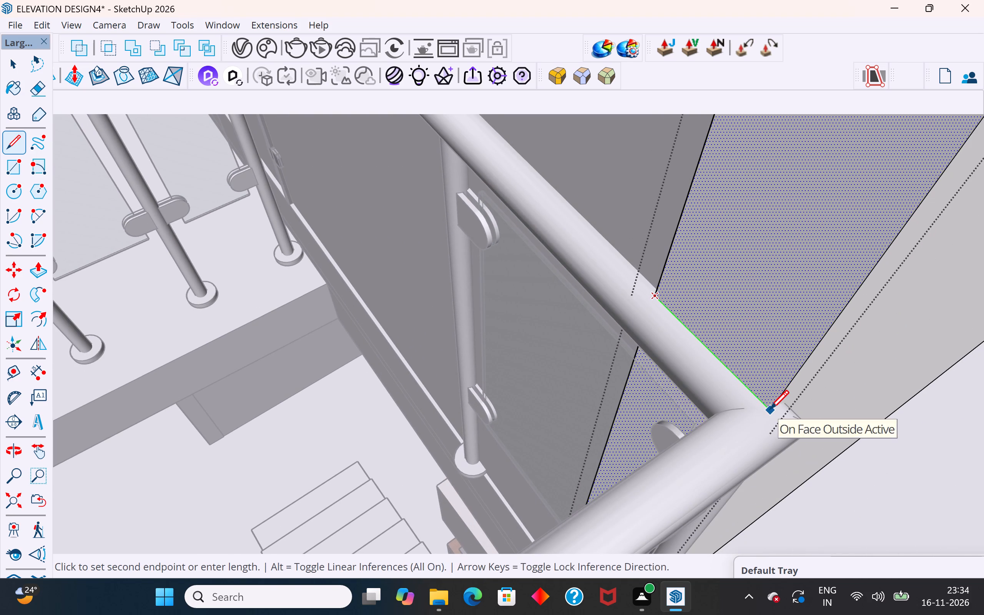
left_click(770, 411)
left_click(24, 66)
scroll(618, 294, "down", 5)
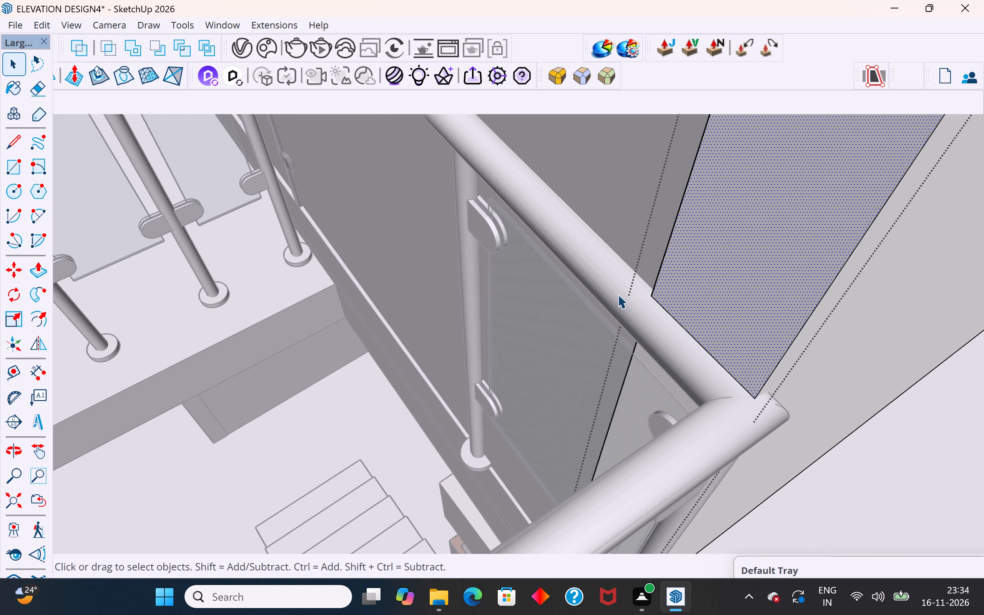
scroll(618, 294, "down", 20)
scroll(618, 294, "down", 20)
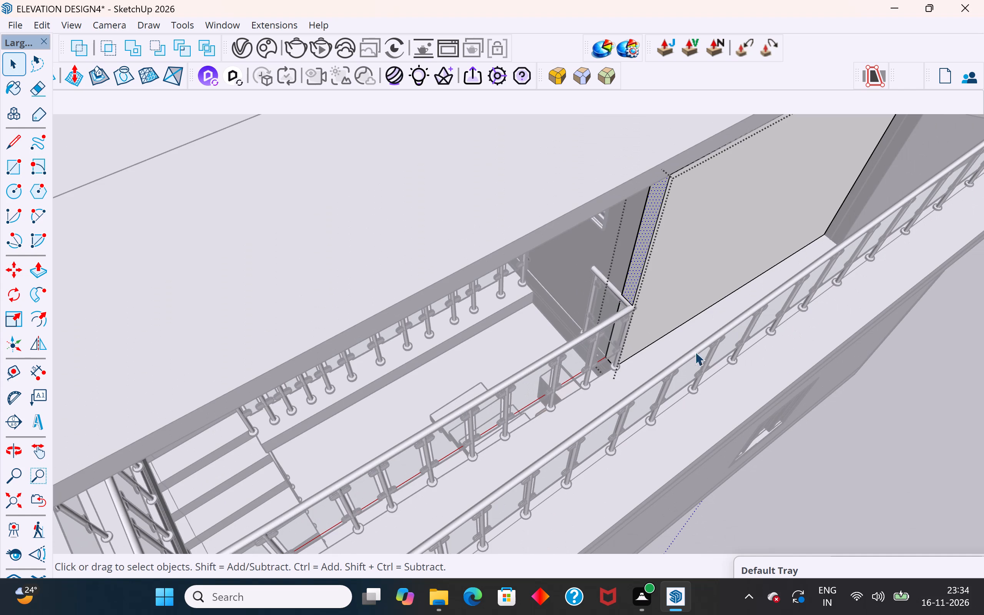
left_click(868, 425)
Push/Pull the part of the wall's end face above the handrail along the stairwell, to the far corner of the railing.
scroll(646, 319, "up", 3)
left_click(633, 252)
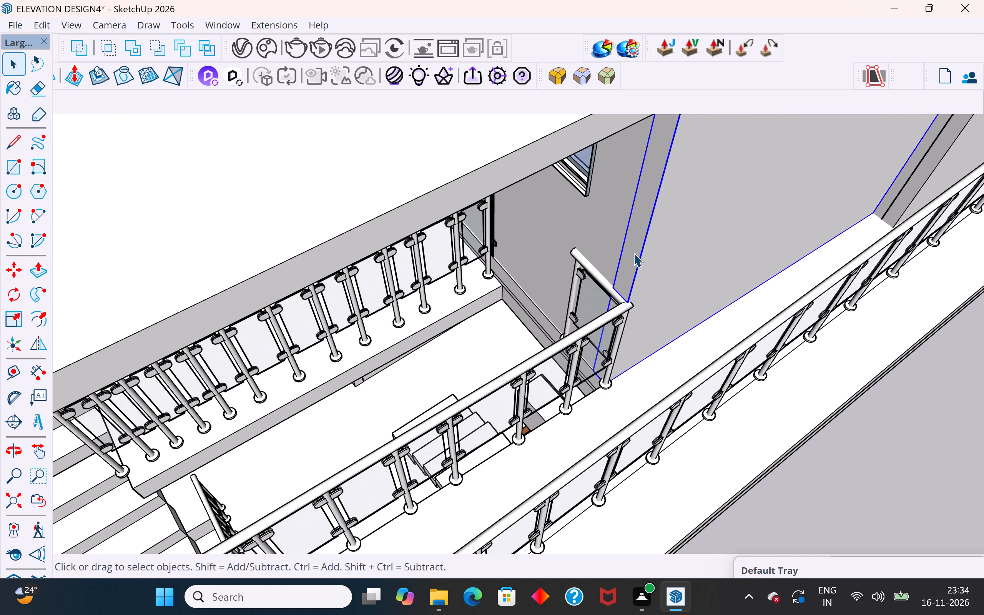
double_click(633, 253)
left_click(637, 231)
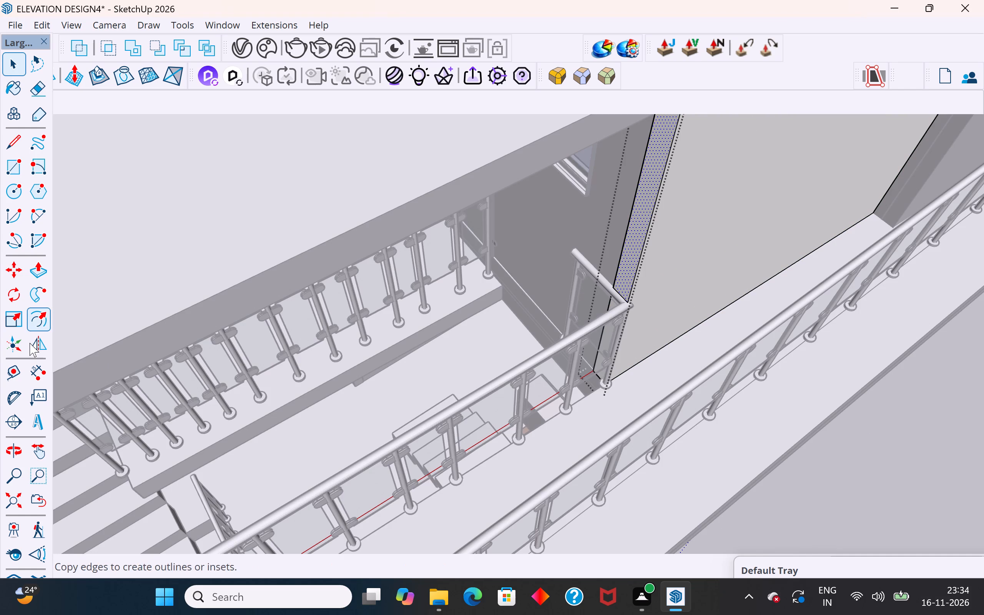
left_click(37, 270)
scroll(645, 314, "down", 4)
left_click(632, 298)
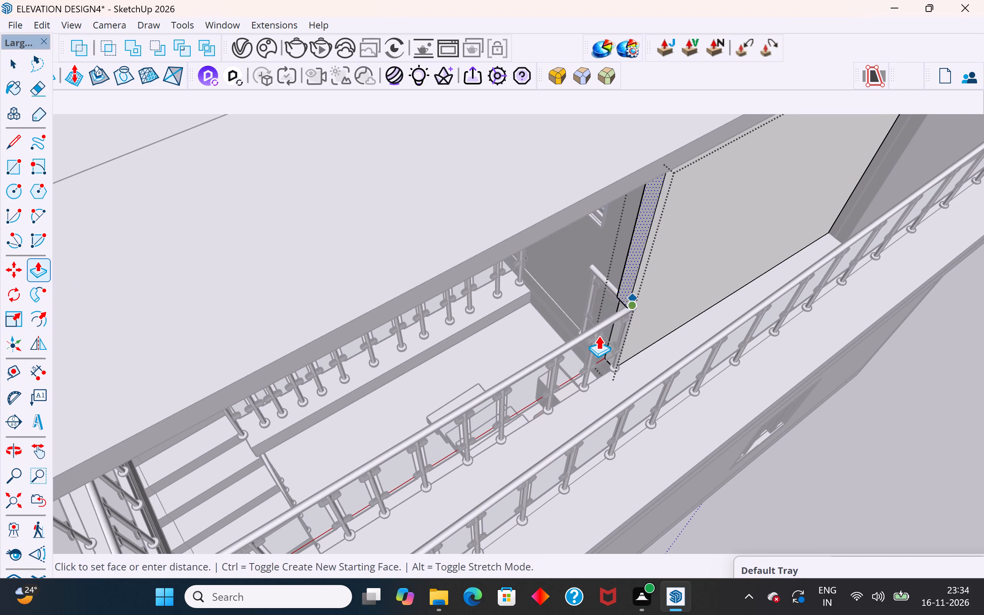
scroll(598, 324, "down", 10)
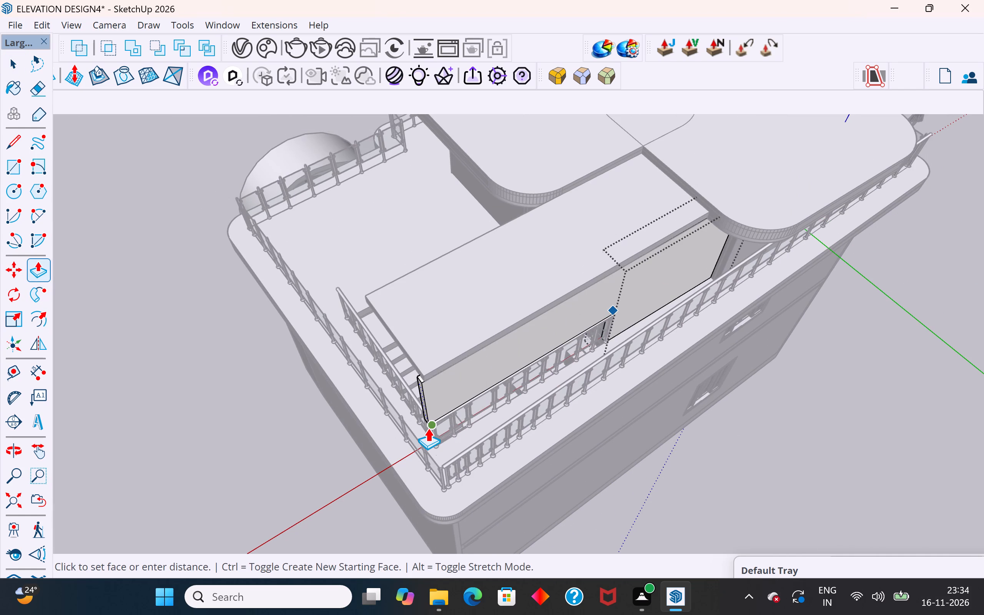
left_click(428, 428)
middle_click_drag(455, 416, 872, 243)
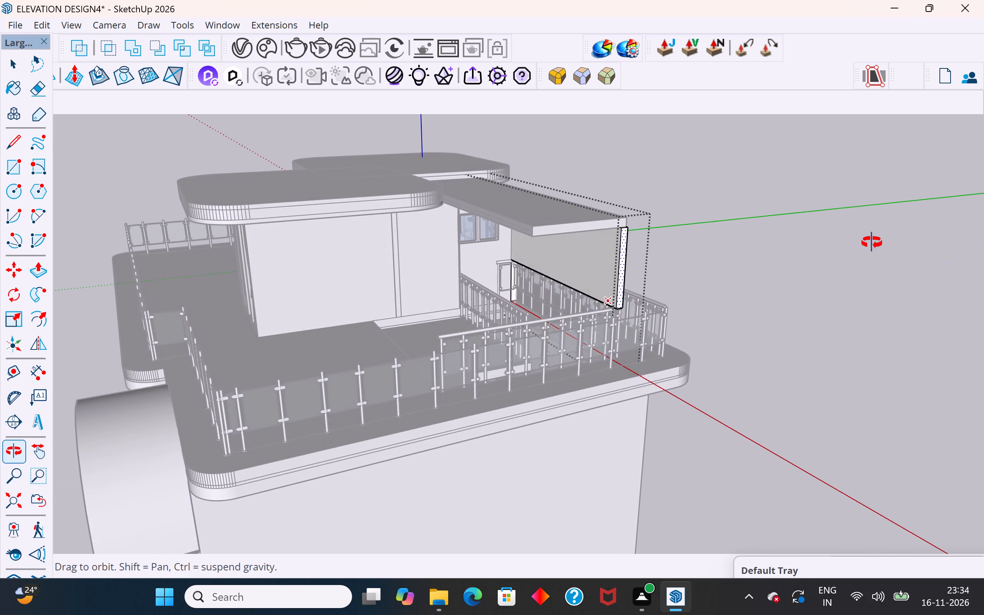
middle_click_drag(872, 243, 598, 253)
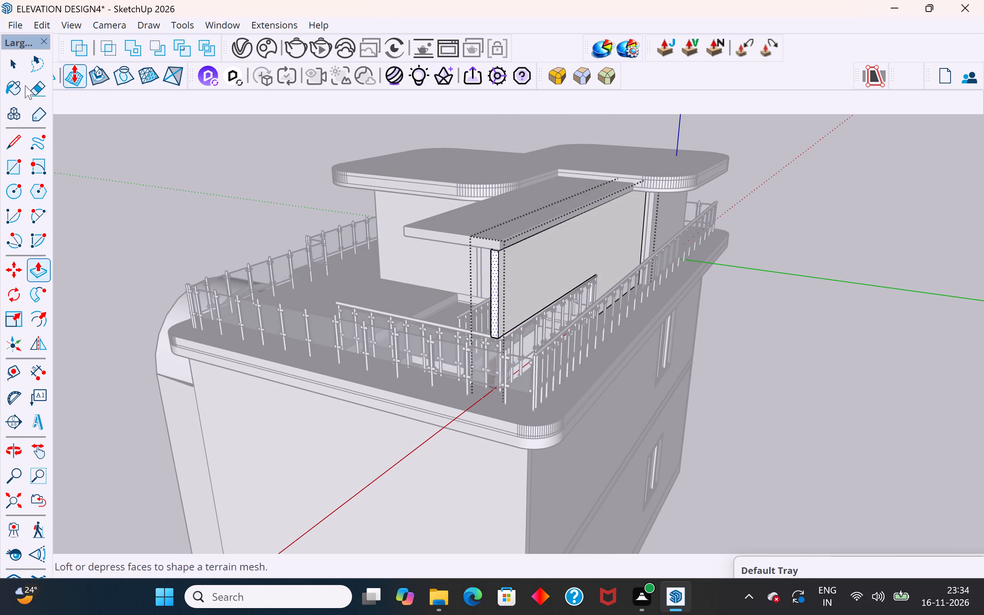
left_click(5, 63)
left_click(111, 138)
Inside the bathroom side wall's group, Push/Pull the extended wall's end face back to the roof slab's bottom corner.
scroll(507, 248, "up", 4)
middle_click_drag(538, 281, 745, 280)
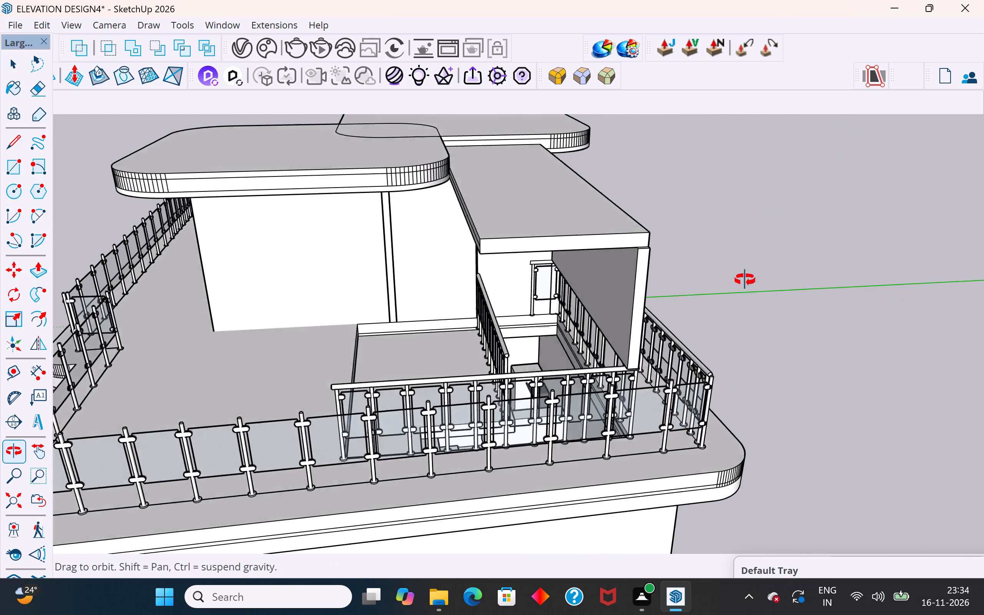
middle_click_drag(745, 280, 852, 295)
middle_click_drag(672, 339, 720, 349)
scroll(664, 326, "up", 1)
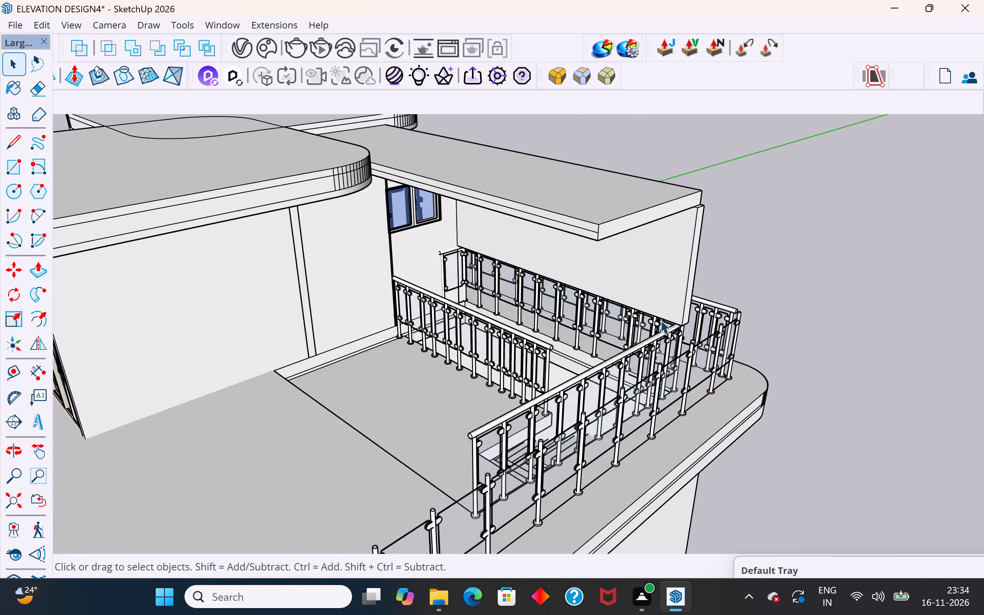
scroll(660, 320, "up", 2)
middle_click_drag(663, 318, 672, 325)
scroll(685, 299, "up", 2)
middle_click_drag(687, 286, 590, 273)
scroll(665, 301, "up", 2)
middle_click_drag(678, 307, 553, 368)
left_click(611, 305)
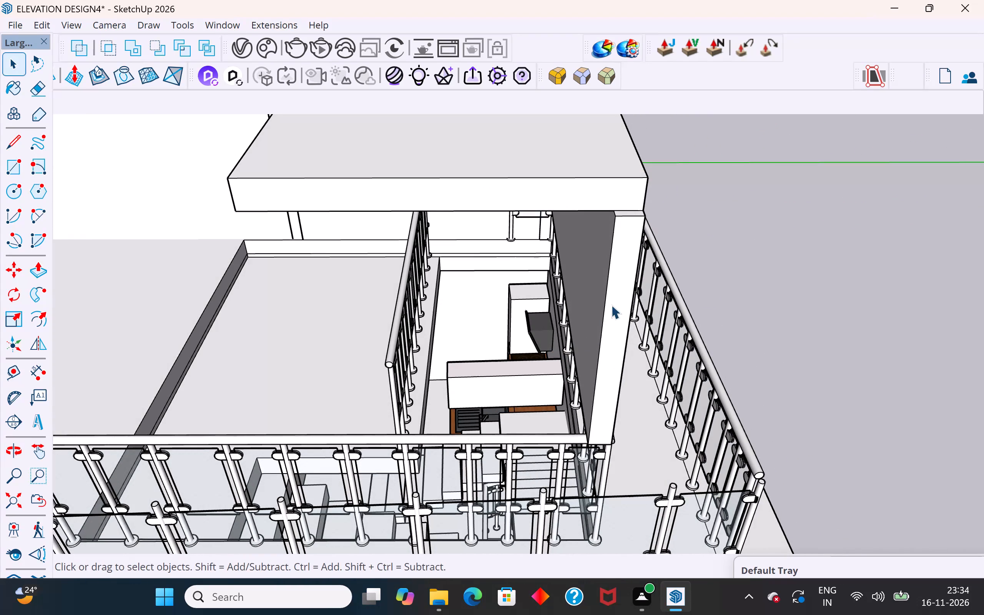
middle_click_drag(621, 290, 411, 341)
scroll(411, 341, "up", 3)
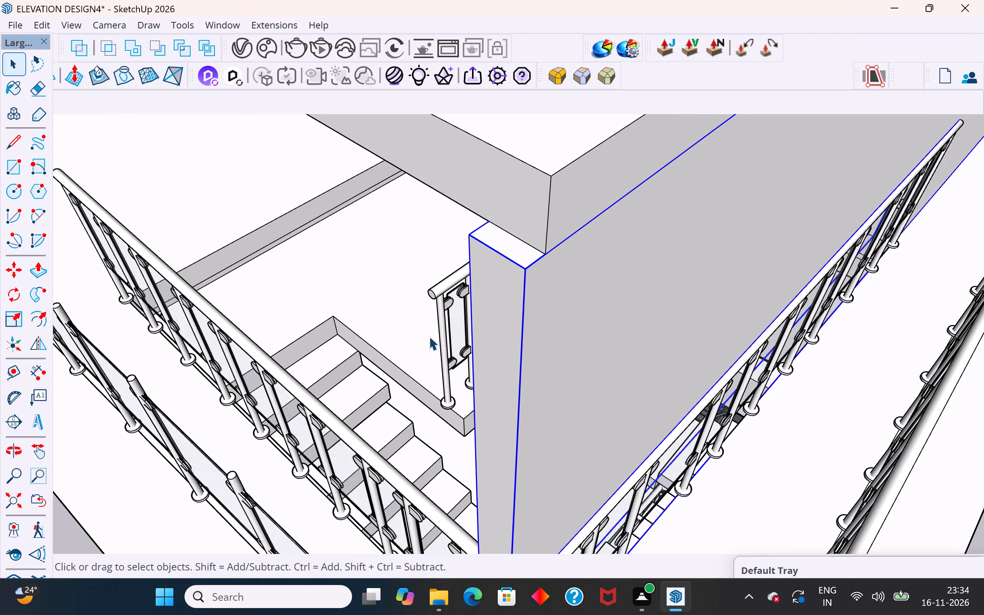
key("m")
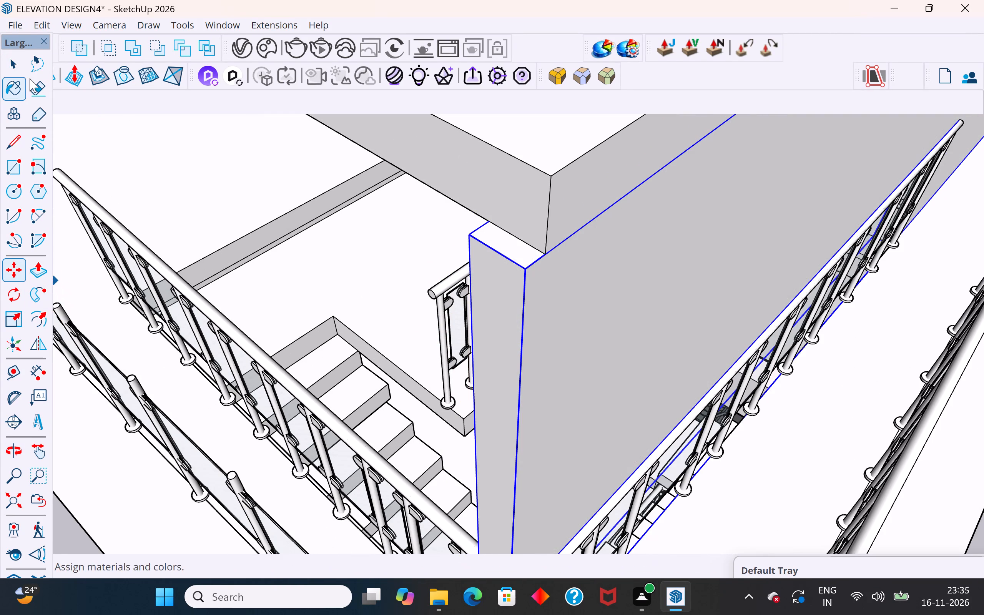
left_click(16, 66)
double_click(492, 304)
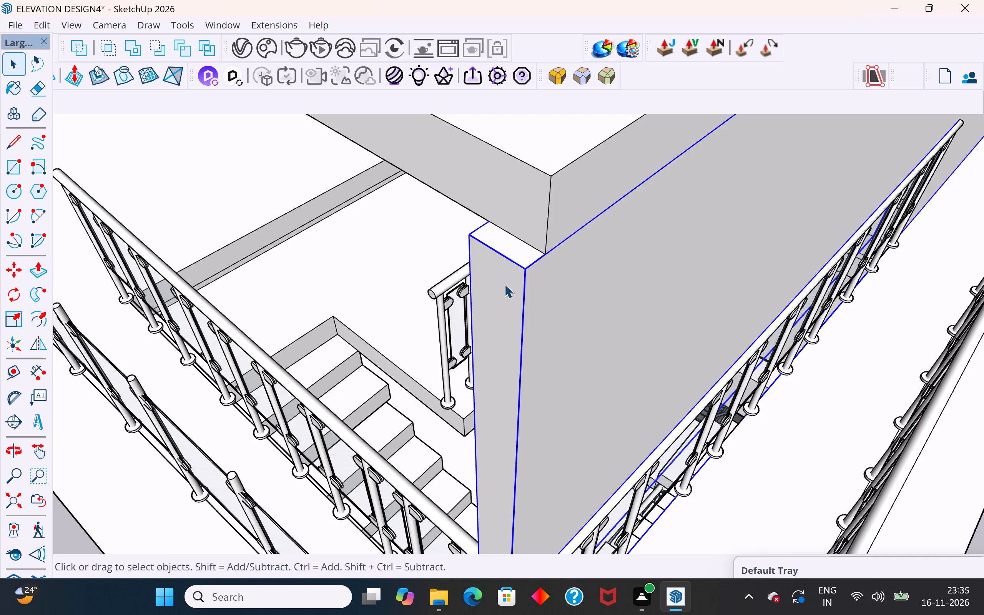
left_click(504, 284)
left_click(39, 269)
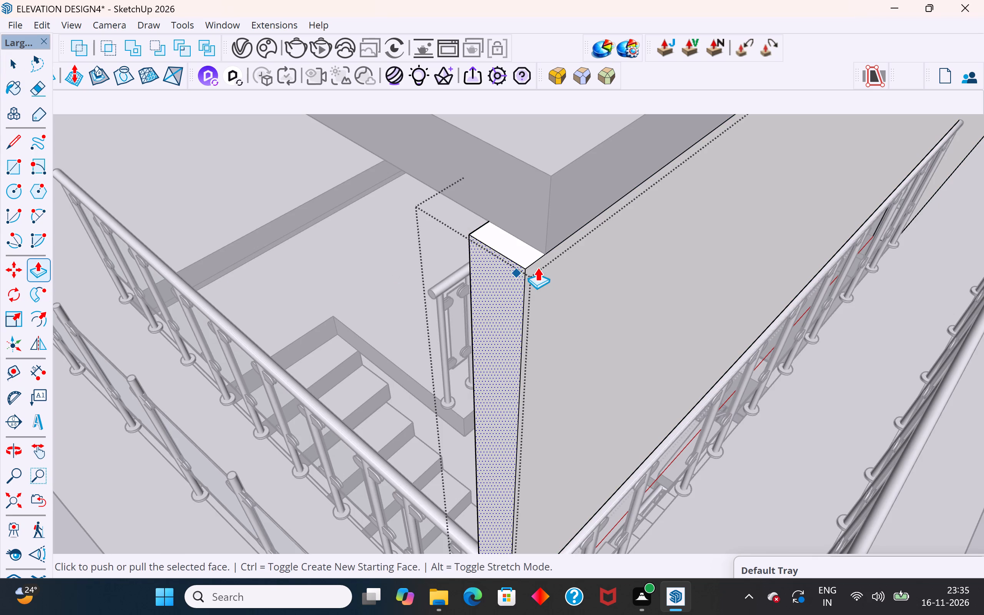
left_click_drag(525, 266, 541, 256)
left_click(549, 249)
scroll(525, 344, "down", 3)
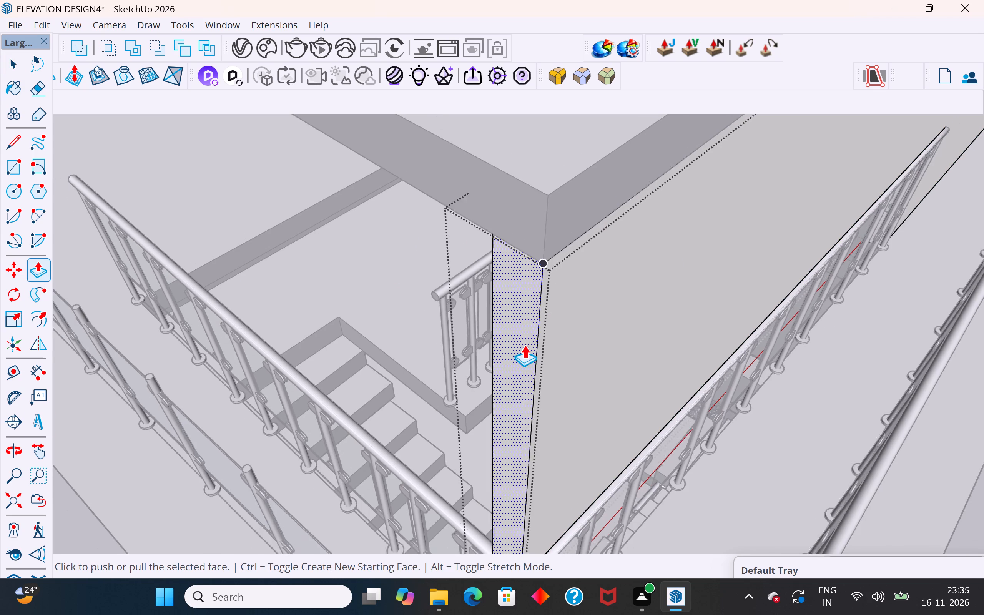
scroll(524, 345, "down", 7)
left_click(15, 64)
scroll(461, 336, "down", 7)
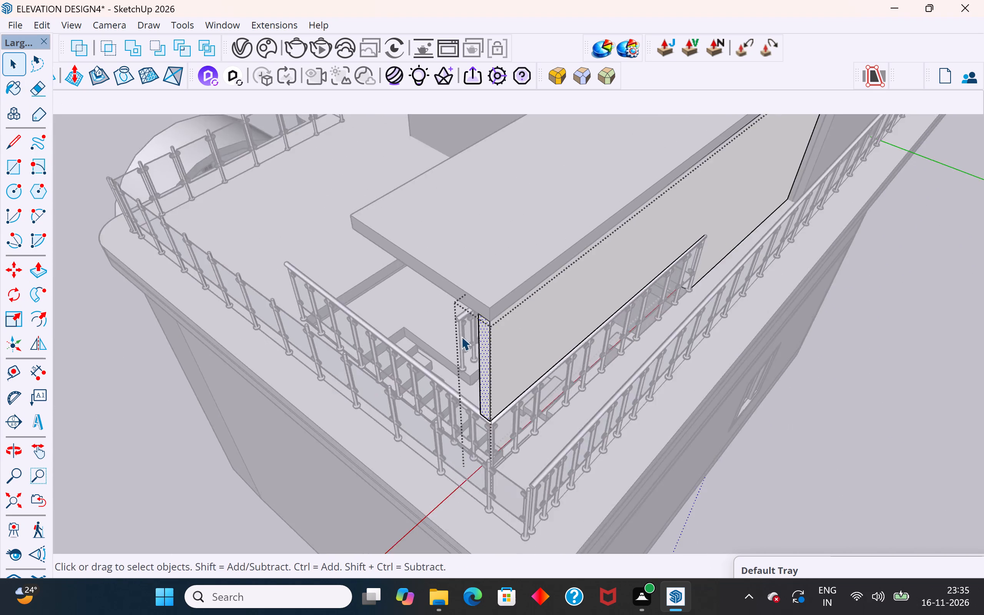
scroll(461, 336, "down", 4)
left_click(791, 446)
Examine the covered stairwell, its railings and the extended side wall from several sides.
middle_click_drag(528, 426, 882, 374)
middle_click_drag(616, 303, 740, 223)
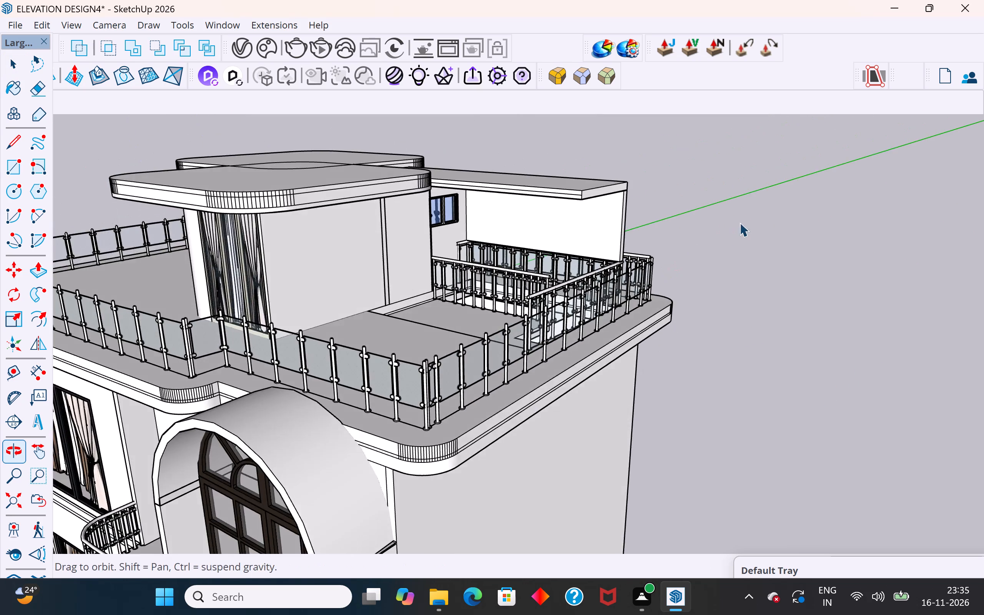
scroll(602, 240, "up", 3)
middle_click_drag(613, 238, 442, 242)
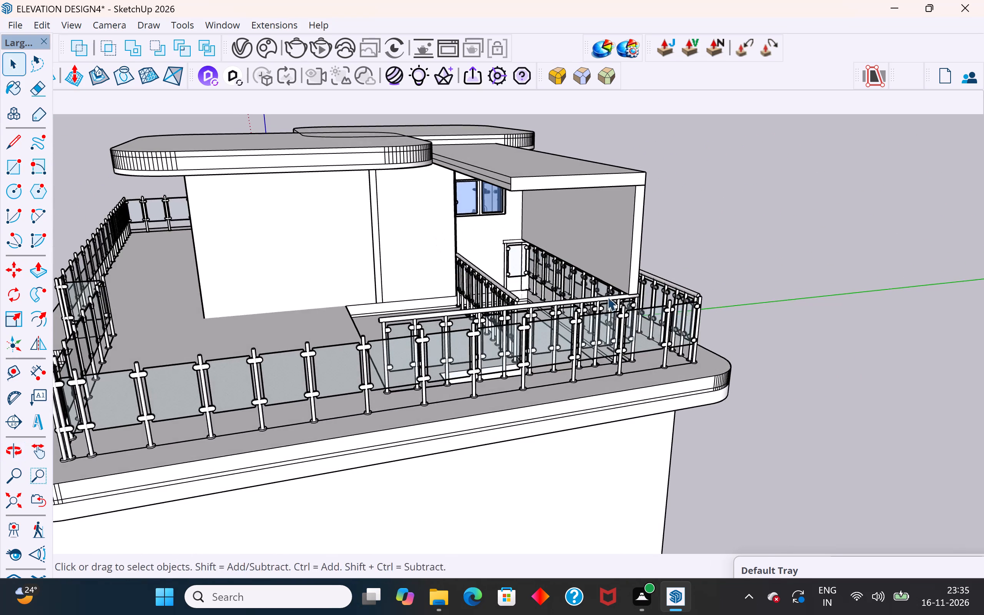
middle_click_drag(647, 309, 780, 329)
left_click(537, 281)
middle_click_drag(642, 292, 735, 349)
scroll(511, 286, "up", 2)
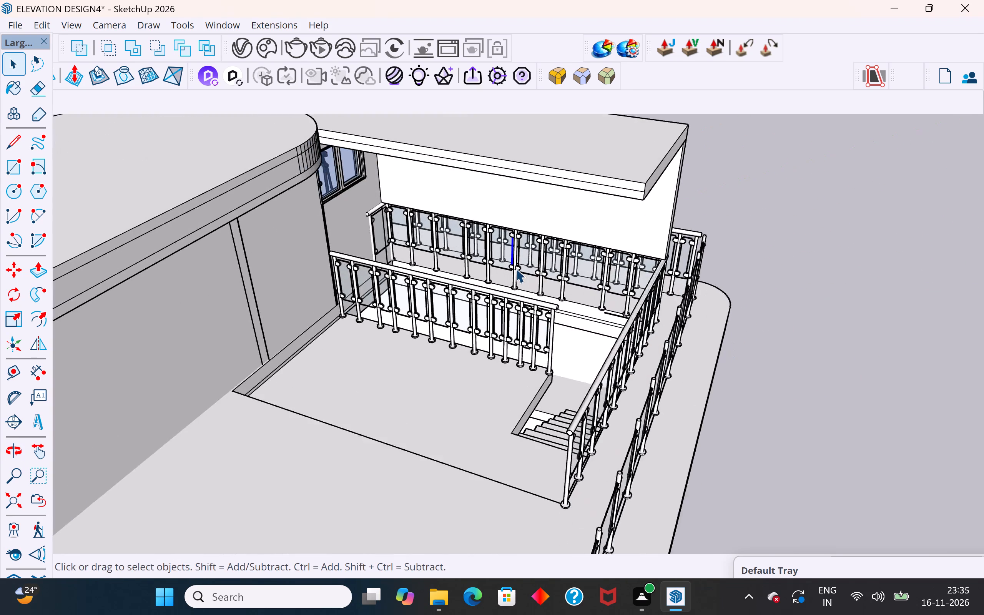
scroll(516, 269, "up", 4)
middle_click_drag(631, 269, 732, 220)
scroll(622, 250, "up", 4)
middle_click_drag(623, 251, 666, 174)
scroll(633, 297, "up", 3)
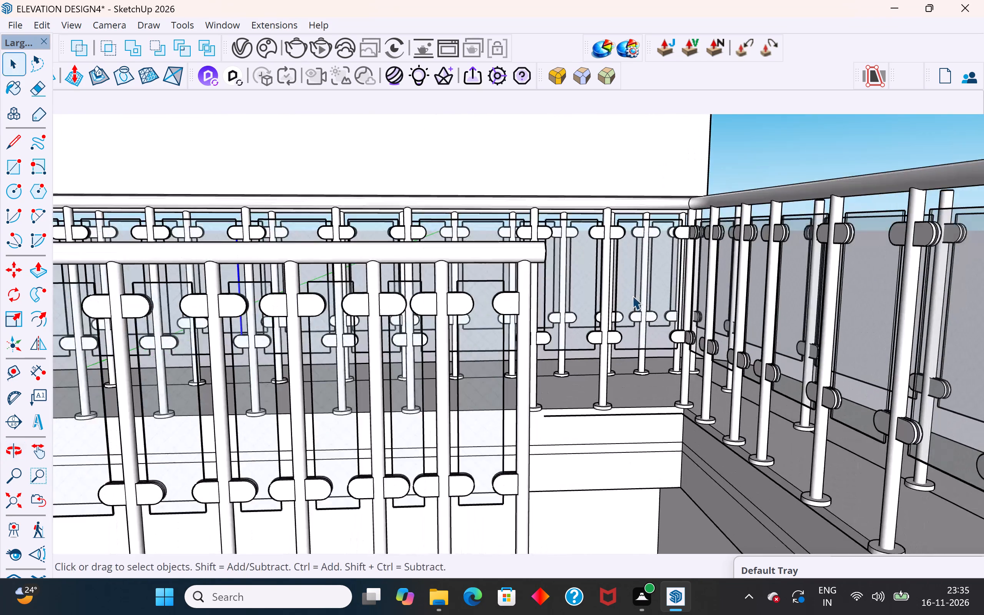
scroll(632, 296, "up", 3)
middle_click_drag(650, 278, 510, 282)
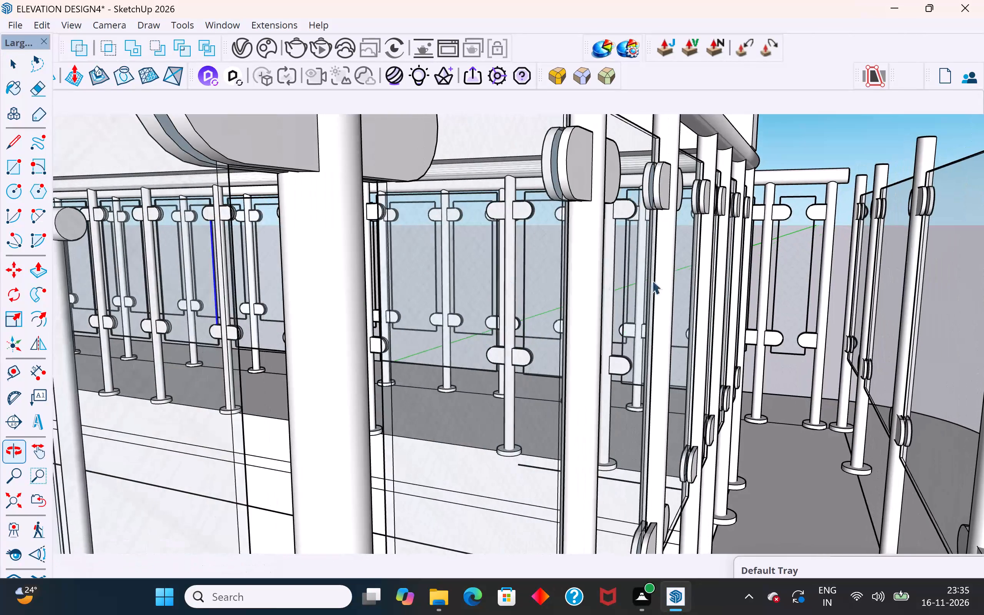
middle_click_drag(688, 282, 596, 370)
scroll(596, 370, "down", 16)
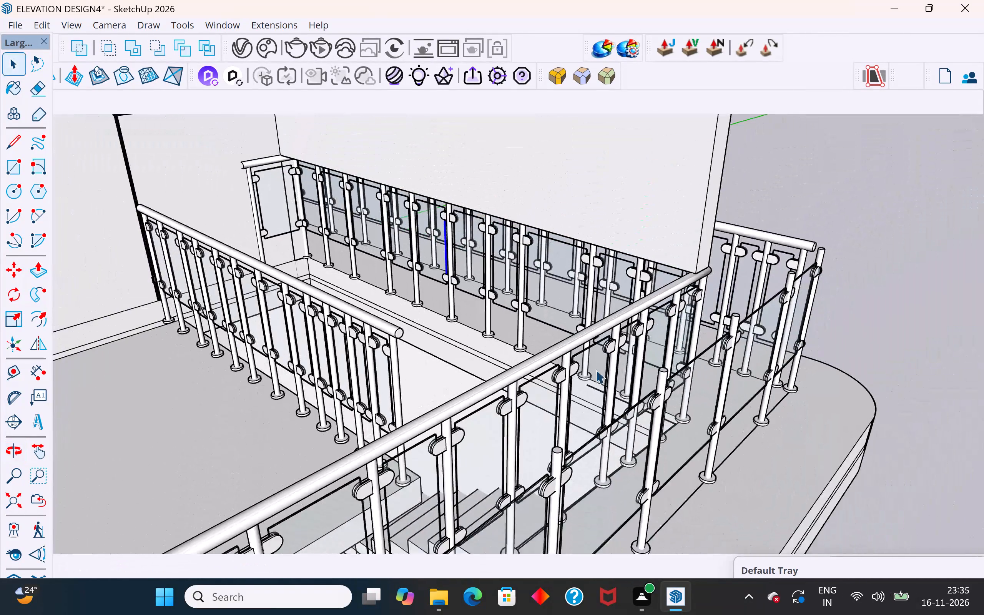
scroll(596, 370, "down", 2)
middle_click_drag(593, 379, 780, 307)
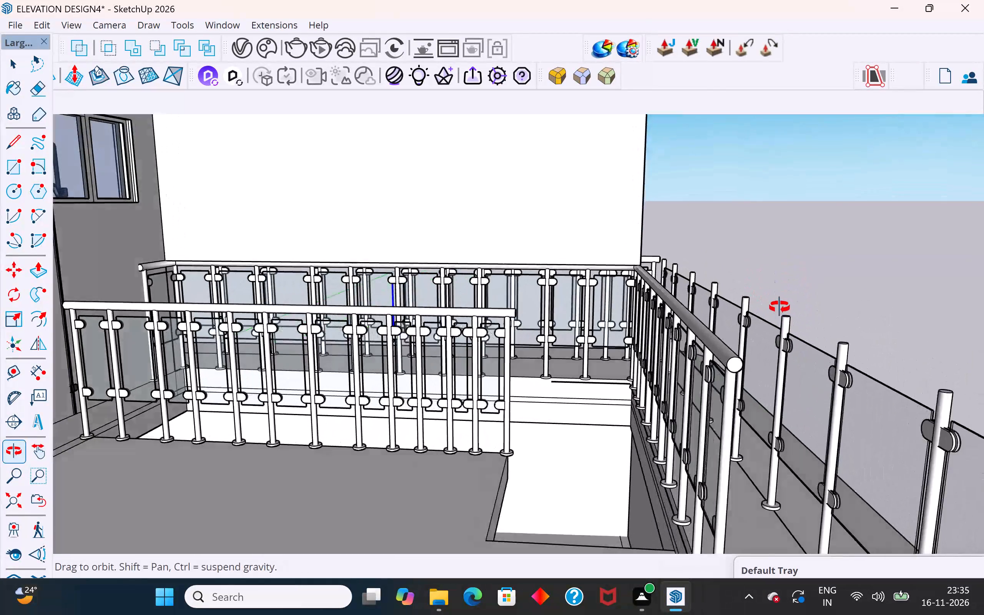
middle_click_drag(780, 307, 790, 336)
middle_click_drag(772, 338, 760, 378)
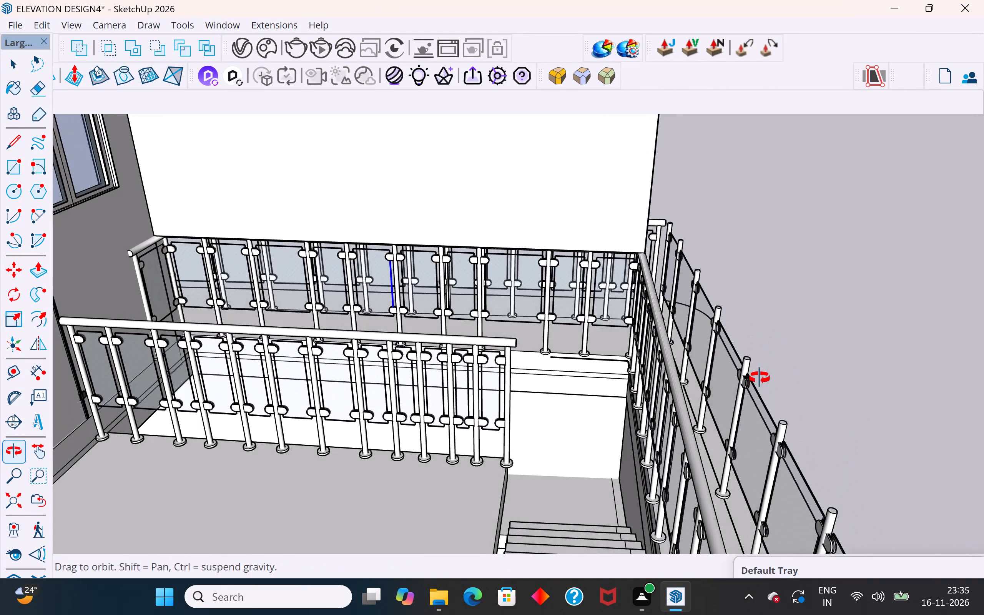
middle_click_drag(760, 378, 754, 329)
scroll(687, 392, "down", 10)
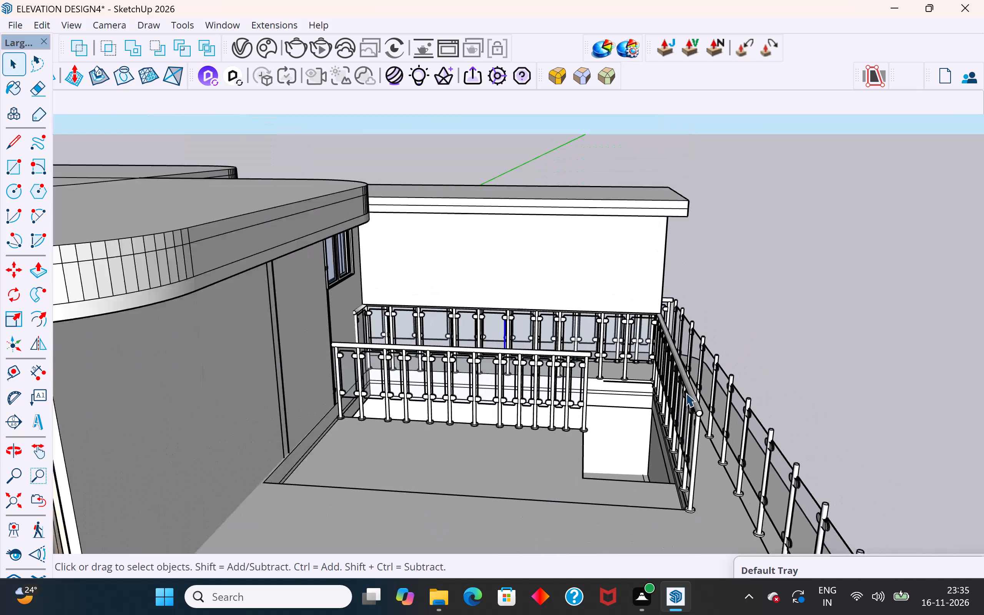
middle_click_drag(686, 393, 665, 403)
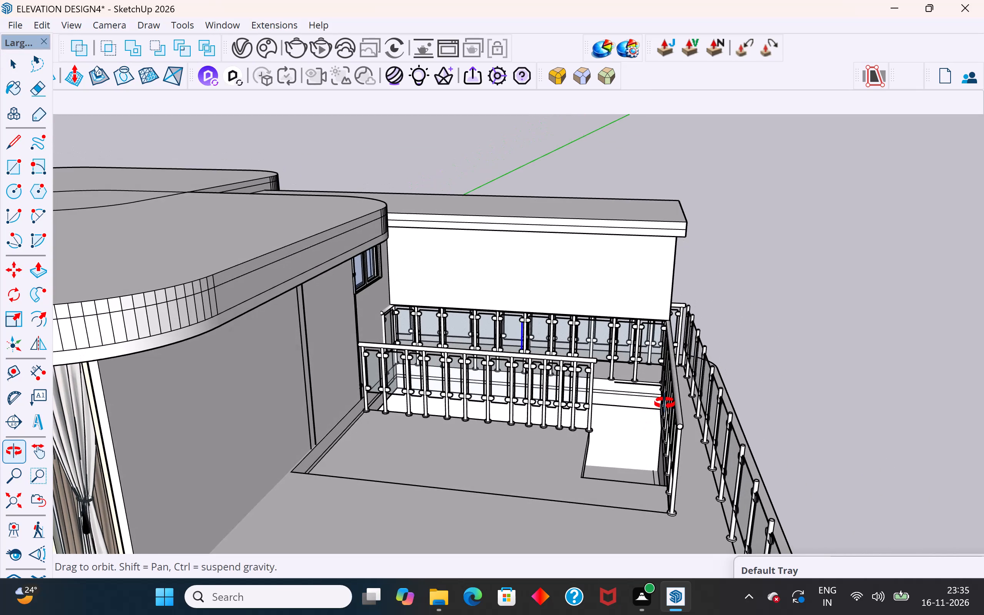
middle_click_drag(665, 403, 394, 409)
Examine up close the stairwell railing beneath the extended side wall and its meeting with the corner railing.
scroll(625, 399, "up", 2)
left_click(646, 425)
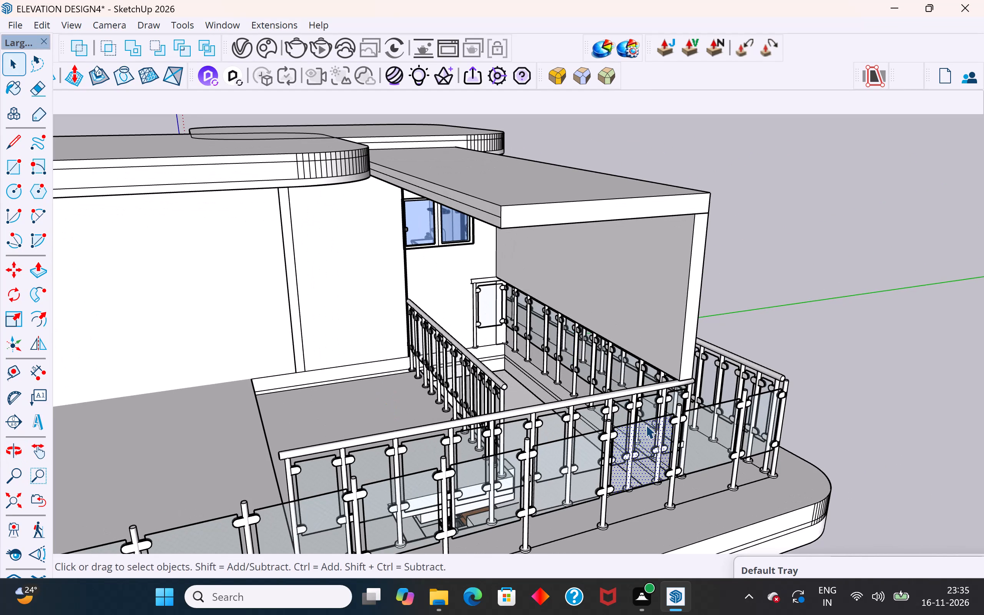
middle_click_drag(655, 430, 497, 572)
scroll(620, 479, "up", 4)
middle_click_drag(681, 448, 586, 433)
scroll(606, 392, "up", 2)
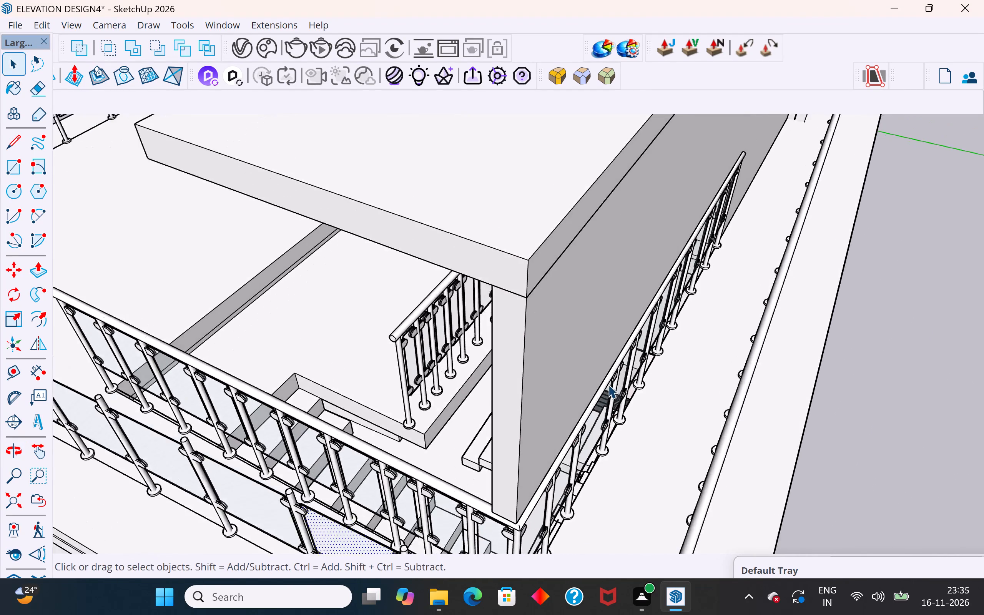
scroll(608, 384, "up", 2)
middle_click_drag(630, 364, 644, 281)
scroll(650, 297, "up", 1)
middle_click_drag(643, 359, 680, 290)
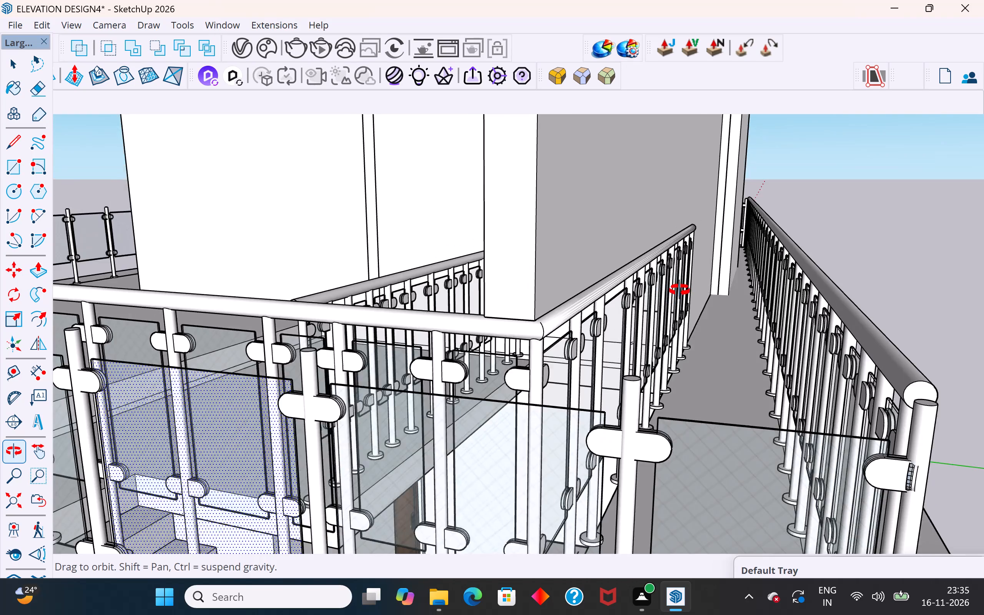
middle_click_drag(680, 290, 683, 303)
scroll(664, 323, "up", 3)
middle_click_drag(642, 290, 613, 297)
scroll(638, 268, "up", 3)
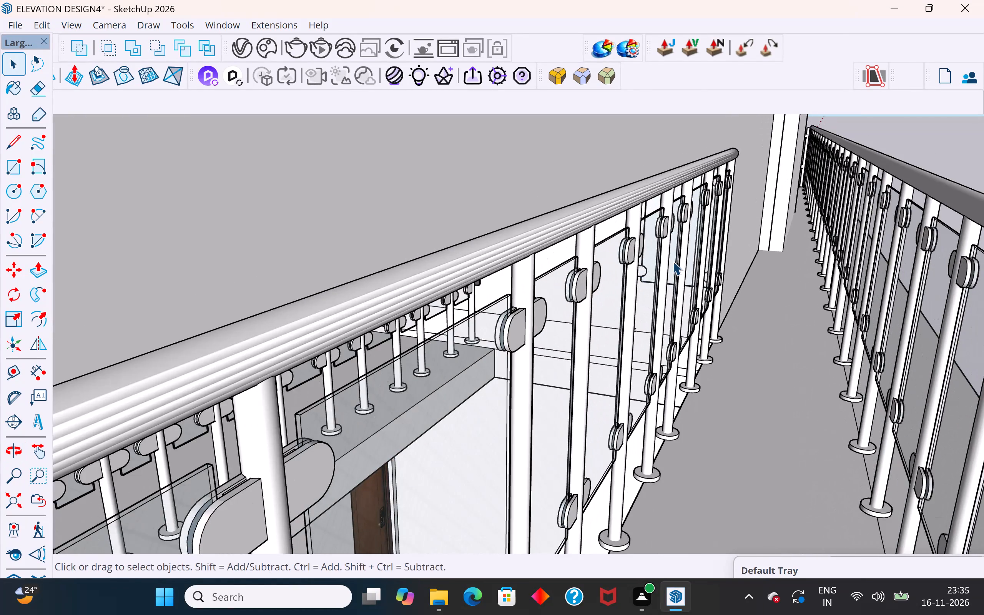
middle_click_drag(669, 257, 667, 223)
scroll(673, 261, "up", 1)
scroll(682, 254, "down", 9)
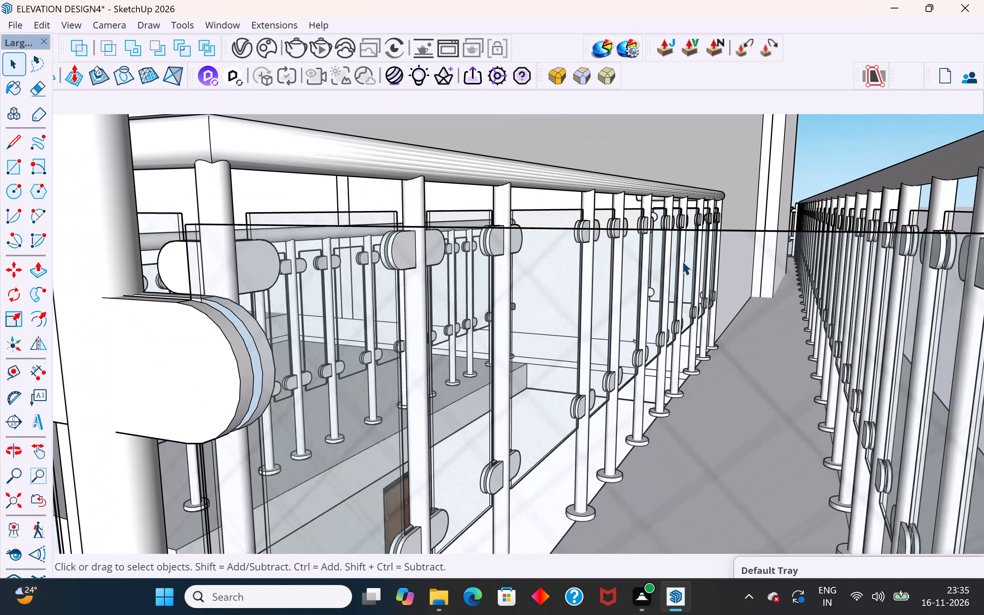
scroll(682, 261, "down", 1)
middle_click_drag(680, 276, 666, 333)
scroll(640, 369, "down", 18)
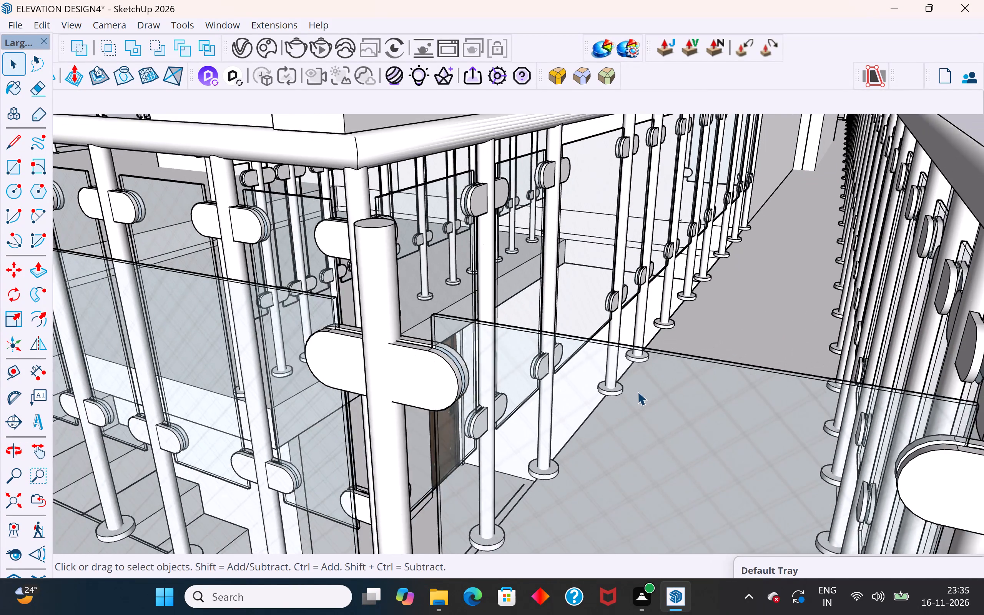
scroll(565, 439, "down", 5)
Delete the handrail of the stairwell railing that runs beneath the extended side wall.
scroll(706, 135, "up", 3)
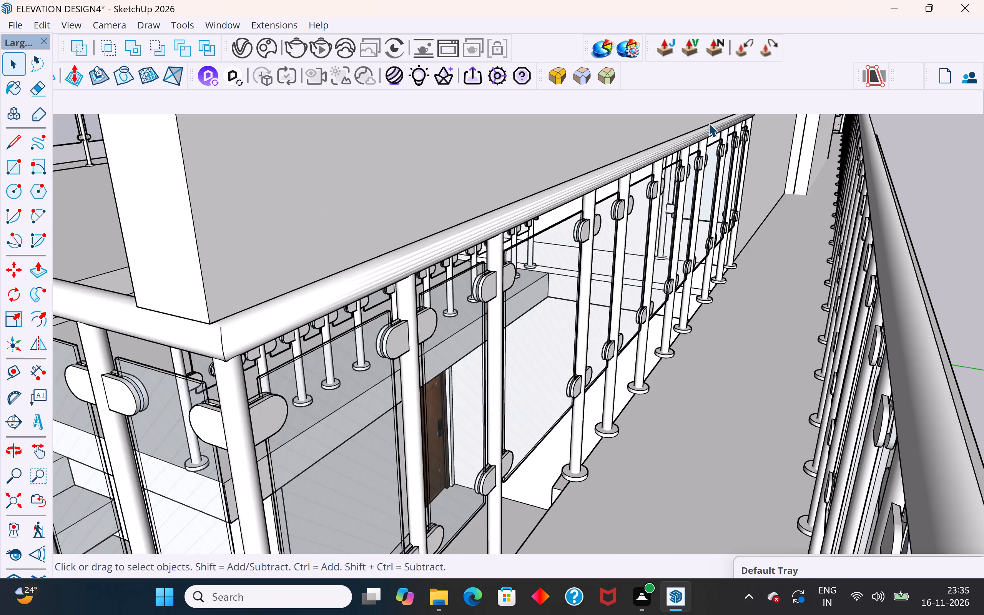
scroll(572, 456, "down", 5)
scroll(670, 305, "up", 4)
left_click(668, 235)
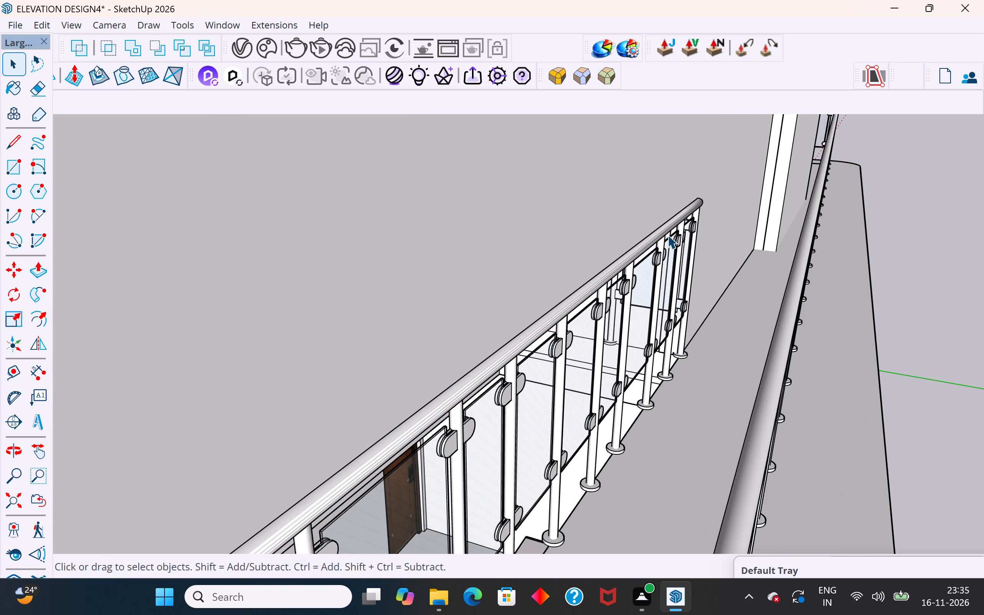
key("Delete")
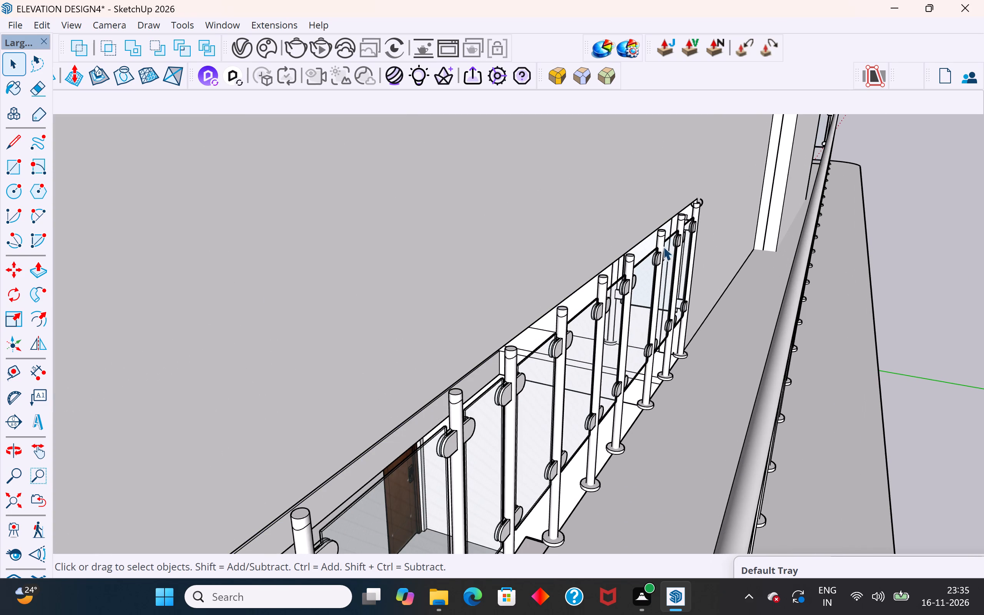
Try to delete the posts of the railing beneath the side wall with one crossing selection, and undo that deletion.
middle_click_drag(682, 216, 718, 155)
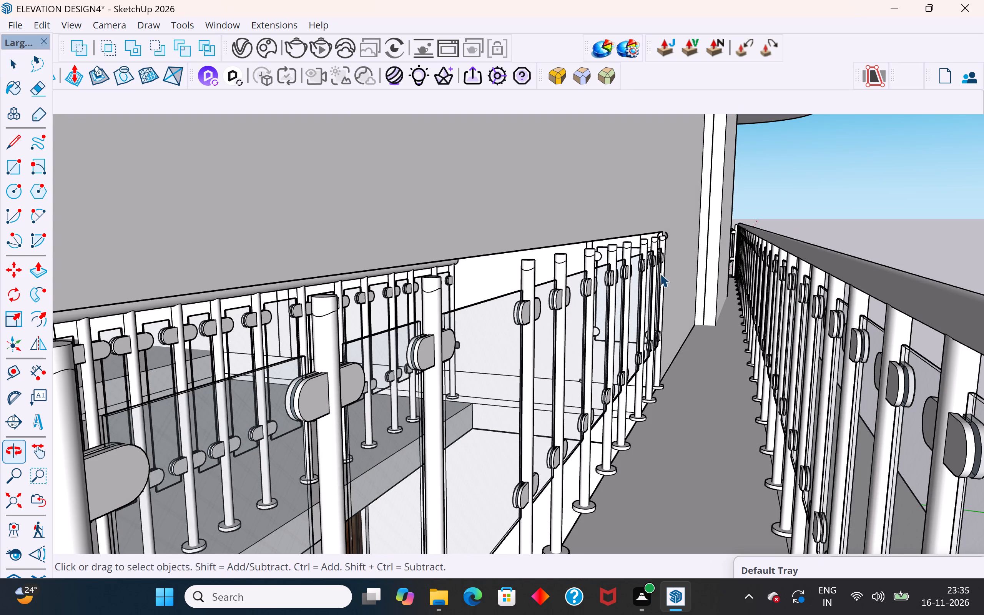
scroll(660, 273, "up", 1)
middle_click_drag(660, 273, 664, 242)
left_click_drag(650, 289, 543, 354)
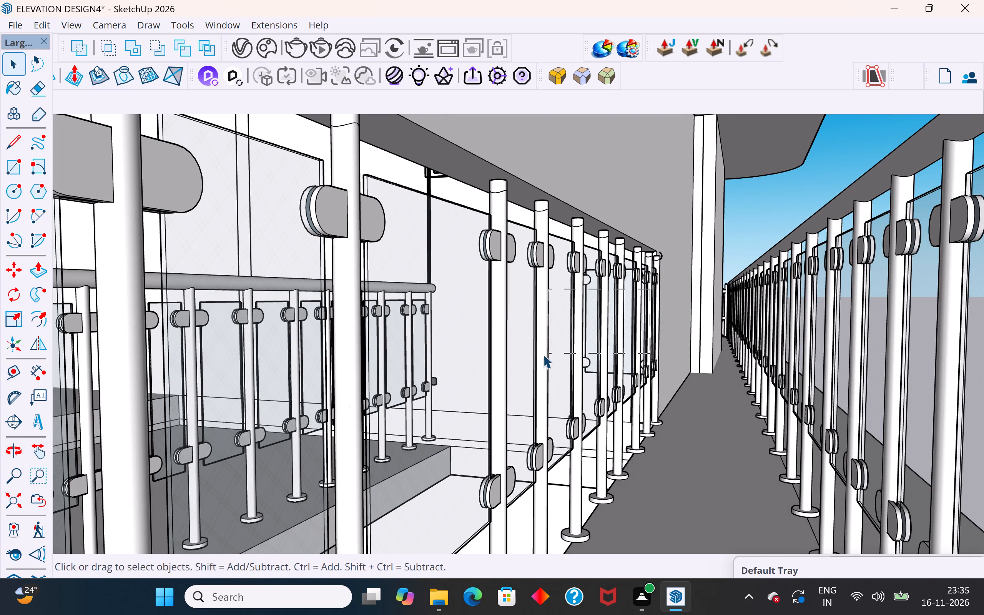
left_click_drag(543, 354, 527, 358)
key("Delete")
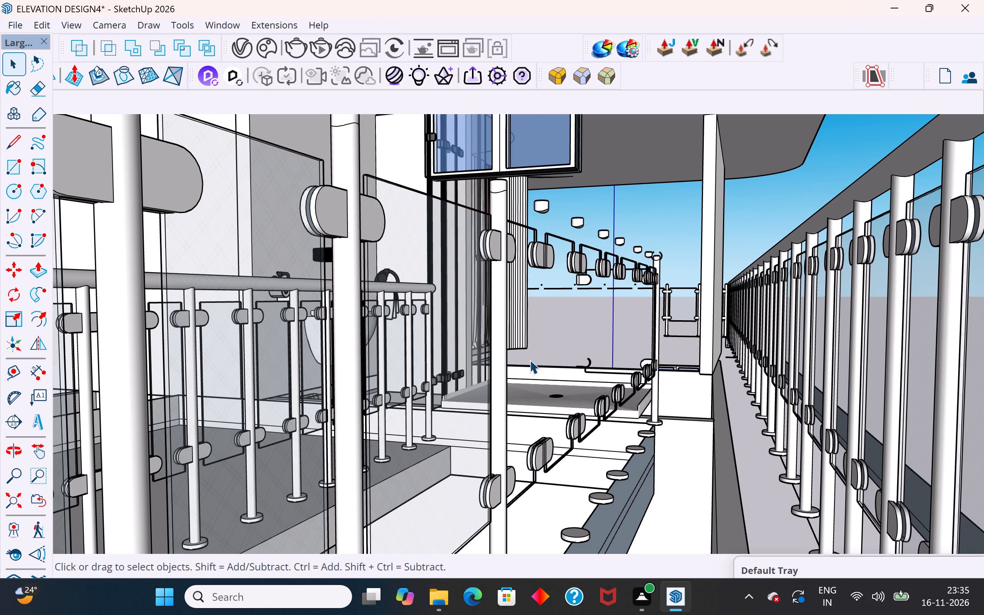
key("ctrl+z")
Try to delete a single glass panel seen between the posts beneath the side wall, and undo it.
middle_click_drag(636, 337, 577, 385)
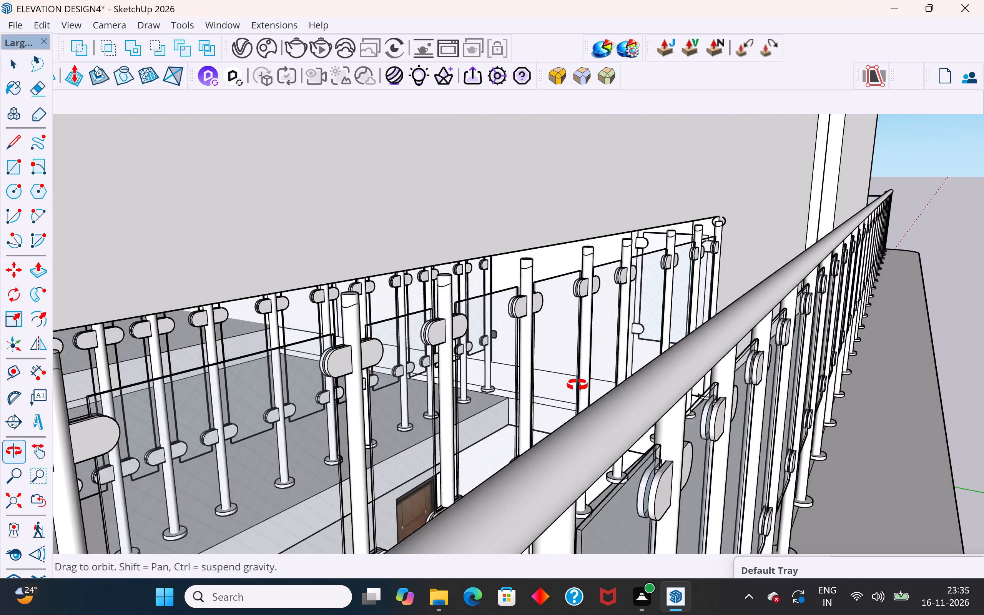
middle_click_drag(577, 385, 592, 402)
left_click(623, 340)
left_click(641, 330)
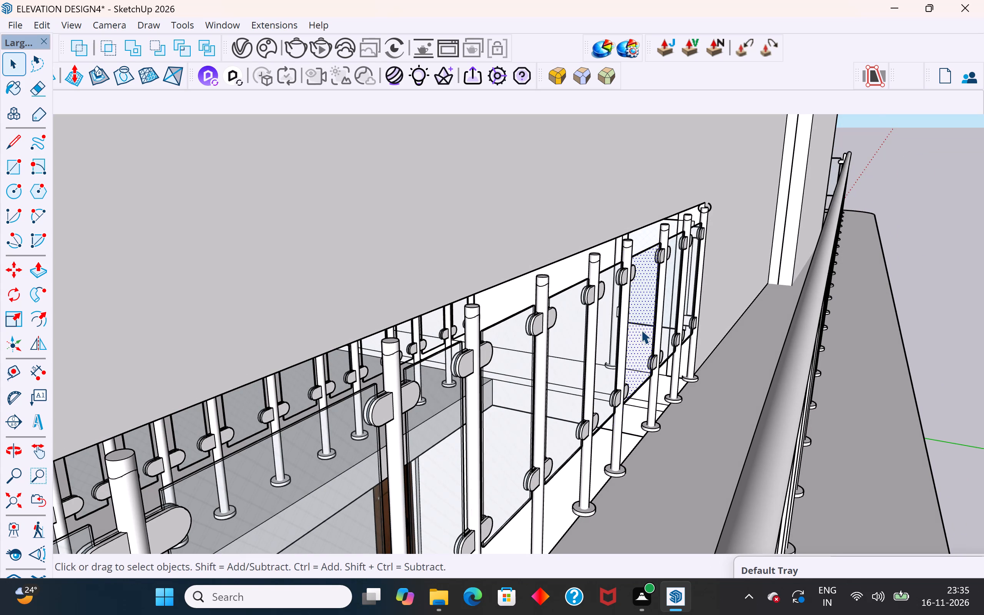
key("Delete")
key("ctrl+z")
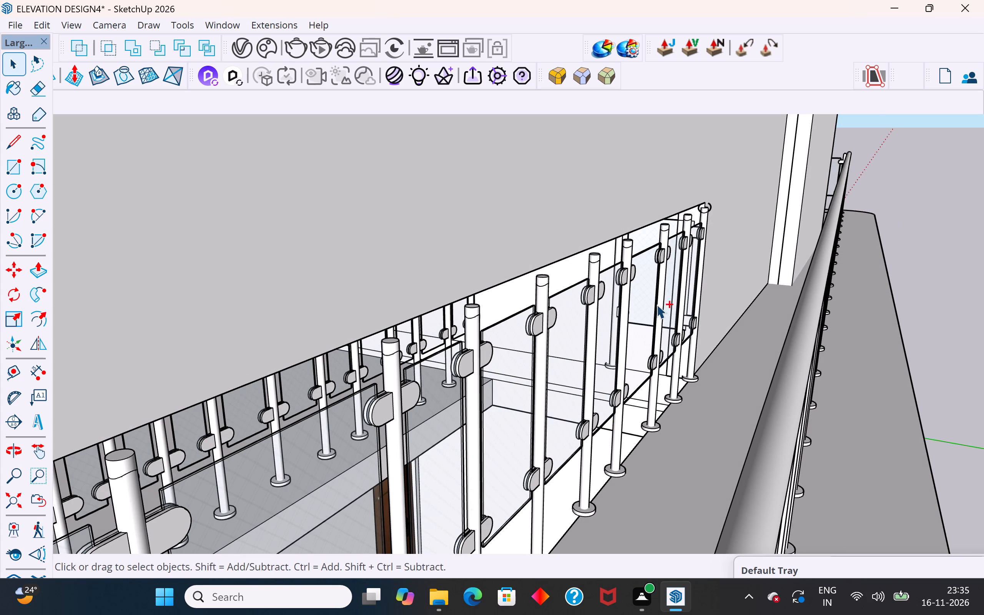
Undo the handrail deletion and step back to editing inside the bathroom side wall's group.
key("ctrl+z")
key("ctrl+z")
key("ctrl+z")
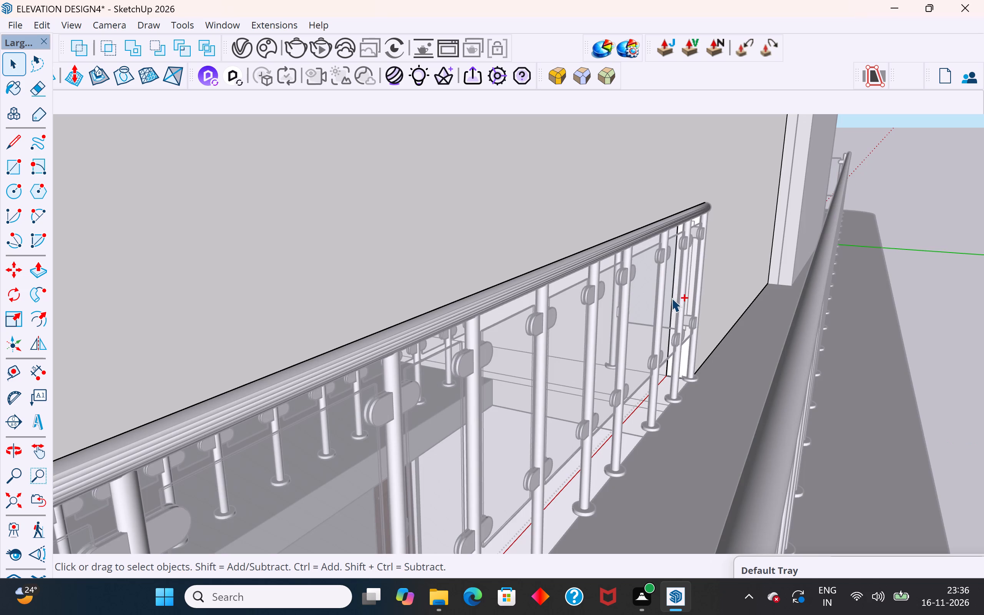
Examine the terrace stairwell's extended roof slab, side wall and surrounding railings from several sides of the house.
left_click(905, 207)
scroll(876, 243, "down", 10)
middle_click_drag(850, 296, 871, 329)
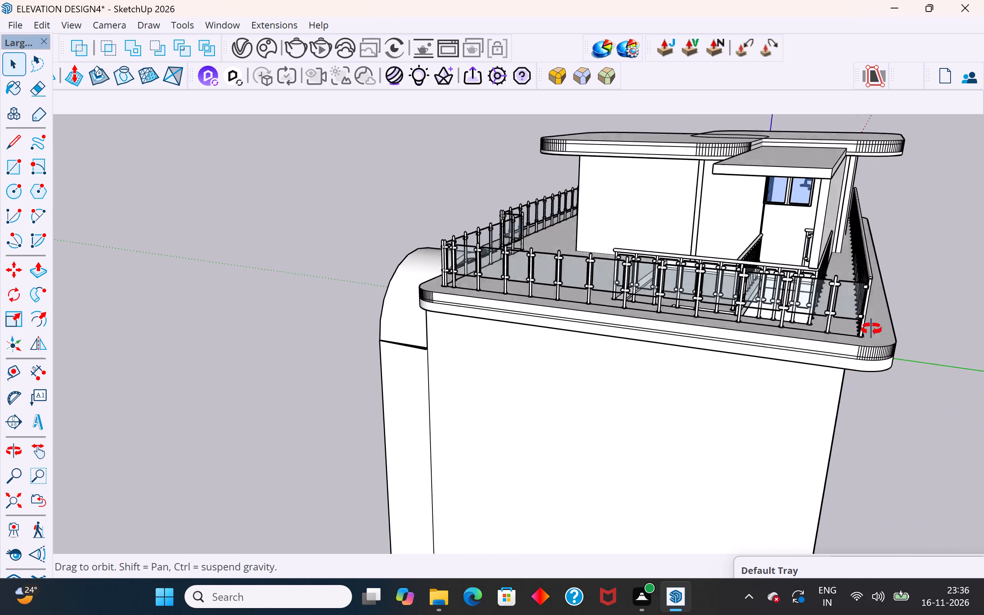
middle_click_drag(871, 329, 946, 421)
middle_click_drag(761, 269, 966, 203)
middle_click_drag(763, 209, 727, 120)
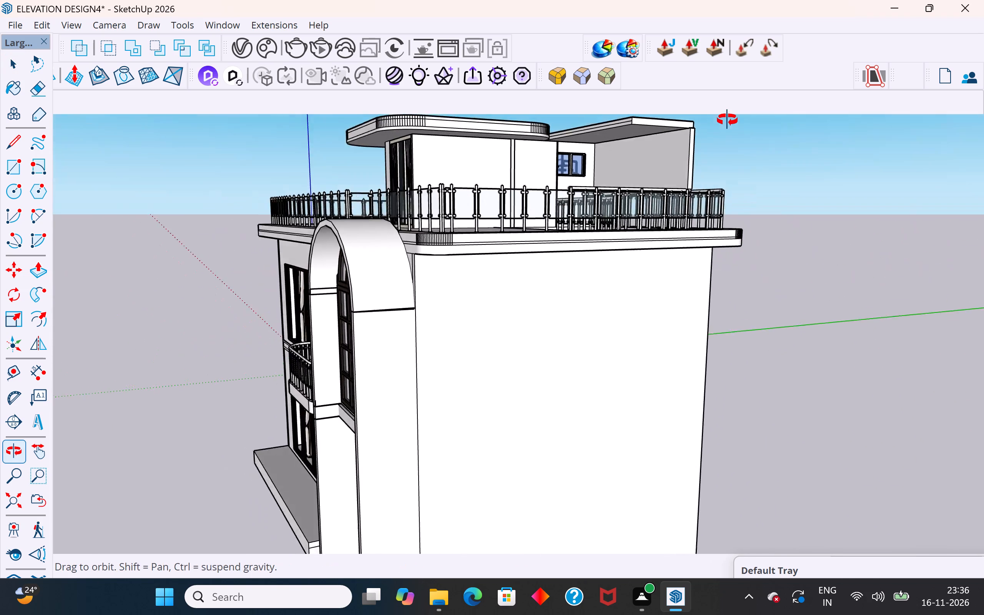
middle_click_drag(727, 120, 726, 175)
scroll(685, 156, "up", 2)
middle_click_drag(688, 140, 720, 86)
scroll(658, 163, "up", 1)
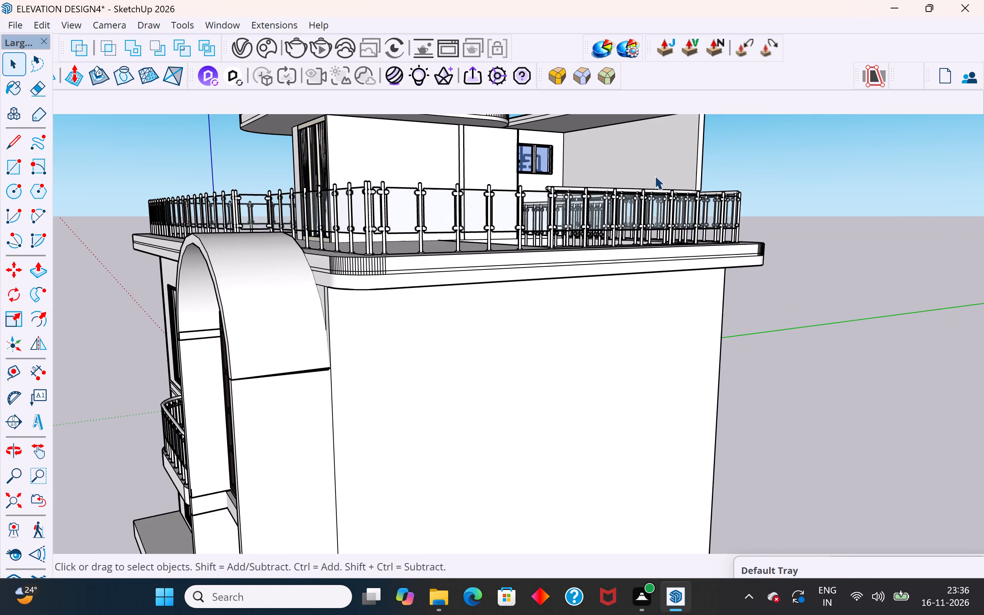
middle_click_drag(658, 182, 890, 259)
middle_click_drag(670, 235, 650, 263)
scroll(650, 263, "up", 1)
scroll(578, 361, "down", 5)
middle_click_drag(617, 251, 615, 338)
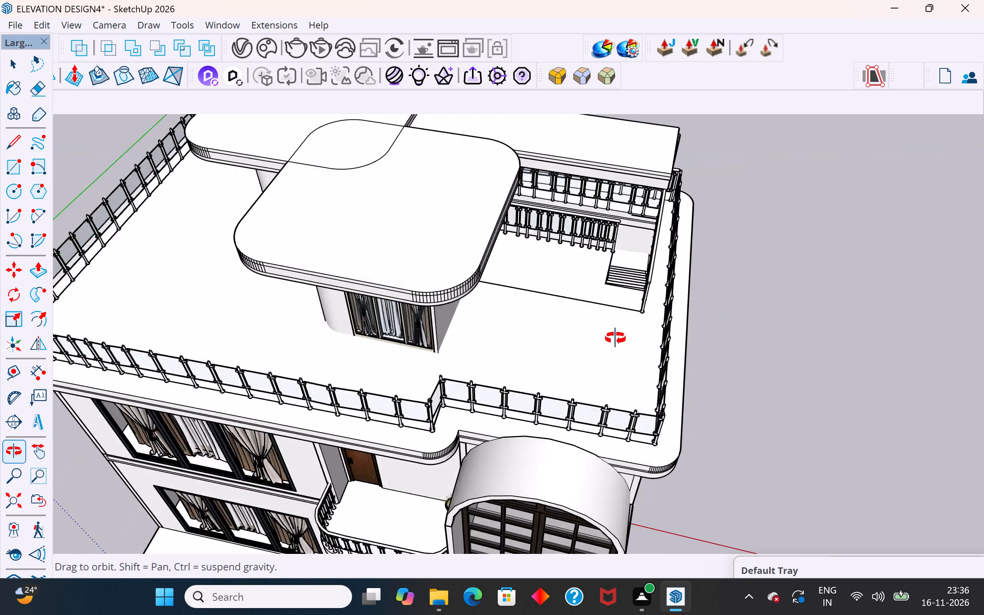
middle_click_drag(615, 338, 669, 141)
Move the stairwell railing opposite the extended side wall out into the open, clear of the building.
scroll(628, 181, "up", 2)
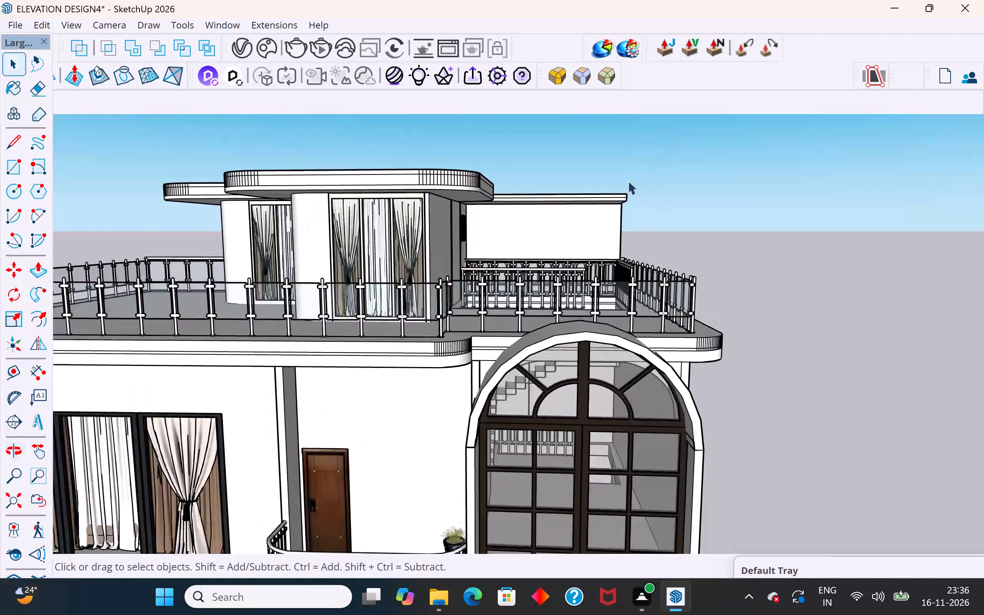
scroll(628, 181, "up", 4)
middle_click_drag(582, 278, 572, 296)
left_click(509, 327)
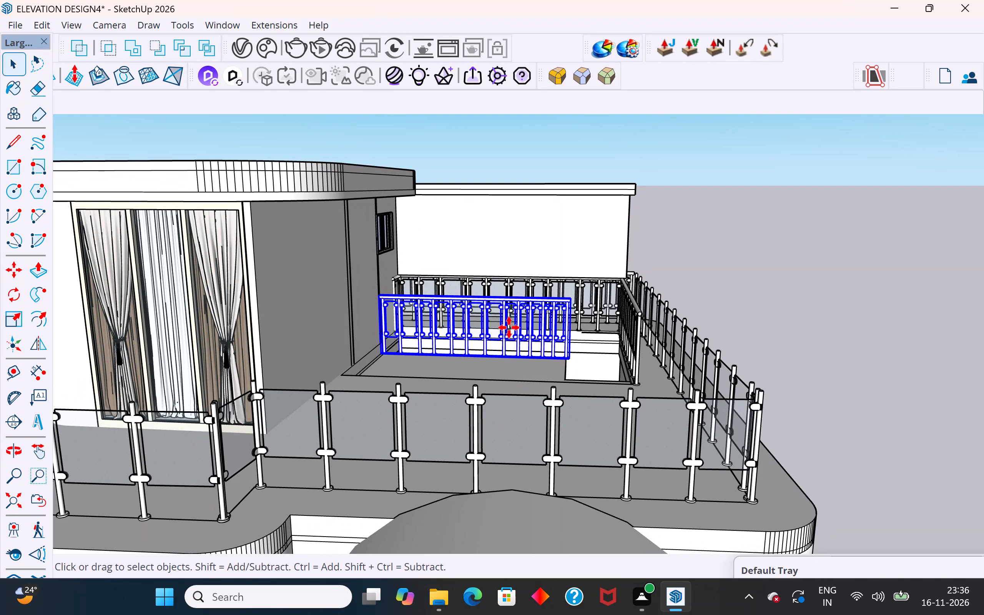
key("m")
left_click_drag(385, 356, 416, 355)
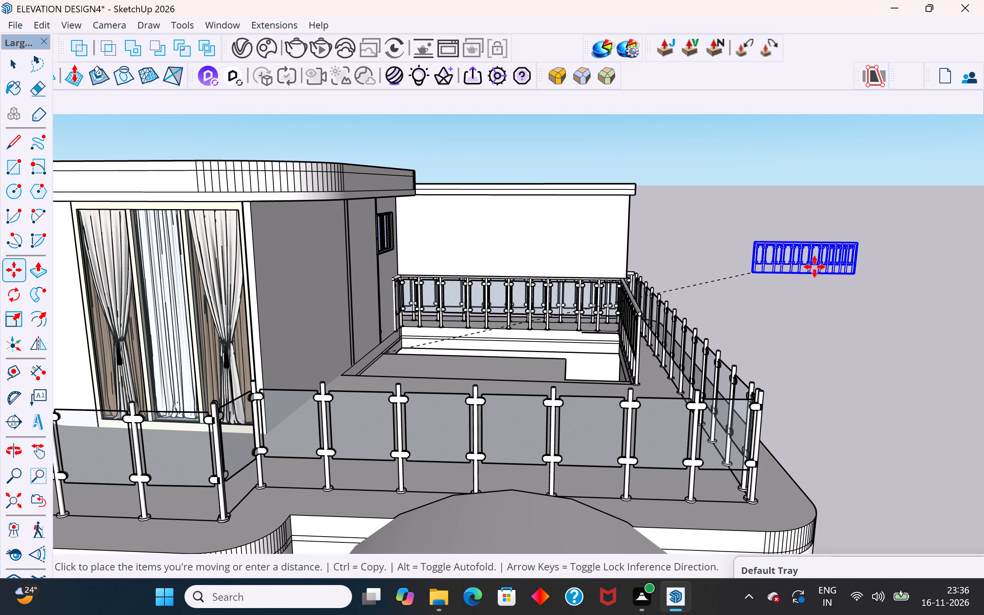
left_click(814, 267)
left_click(13, 65)
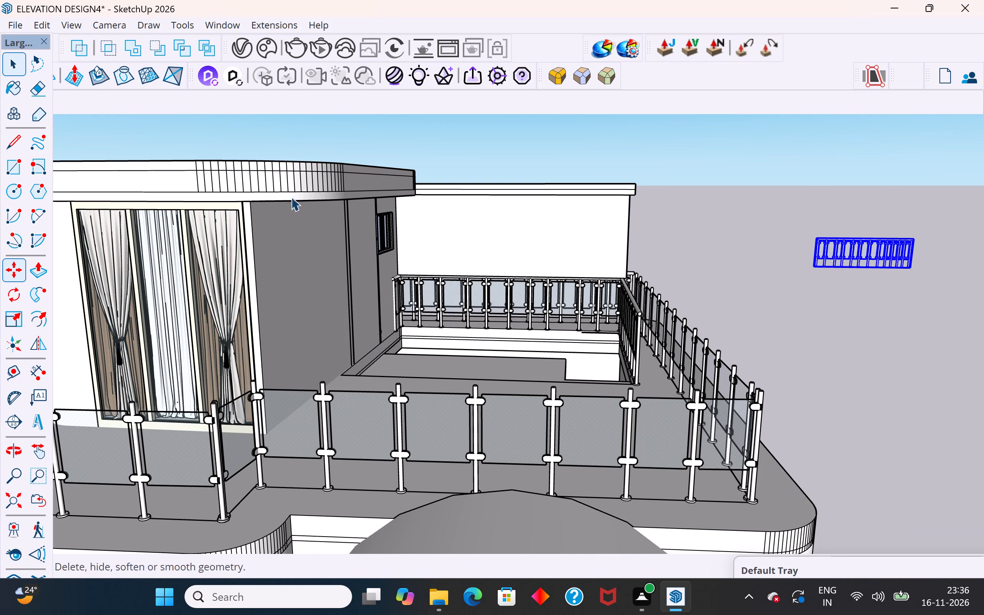
left_click(583, 134)
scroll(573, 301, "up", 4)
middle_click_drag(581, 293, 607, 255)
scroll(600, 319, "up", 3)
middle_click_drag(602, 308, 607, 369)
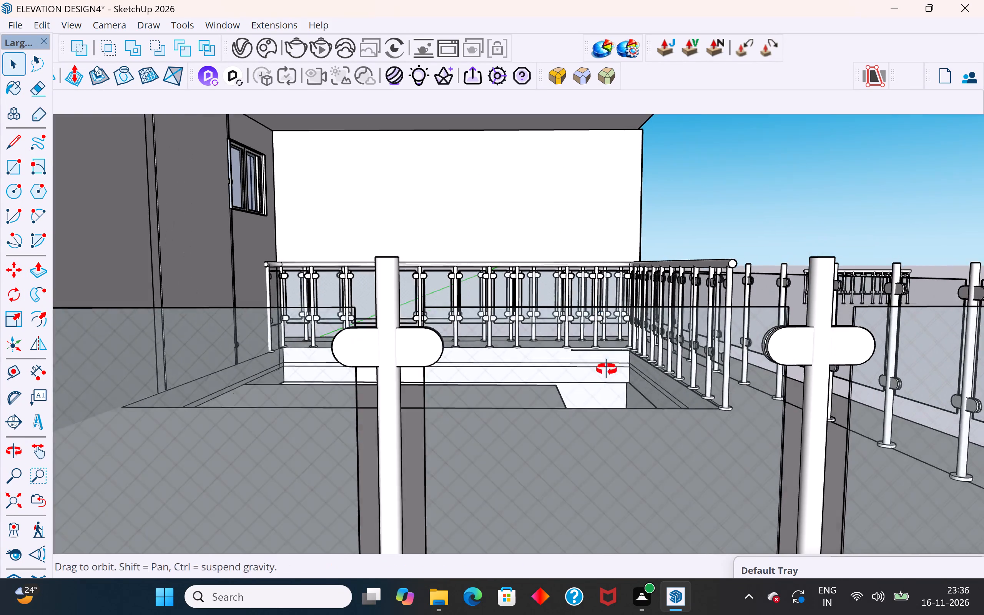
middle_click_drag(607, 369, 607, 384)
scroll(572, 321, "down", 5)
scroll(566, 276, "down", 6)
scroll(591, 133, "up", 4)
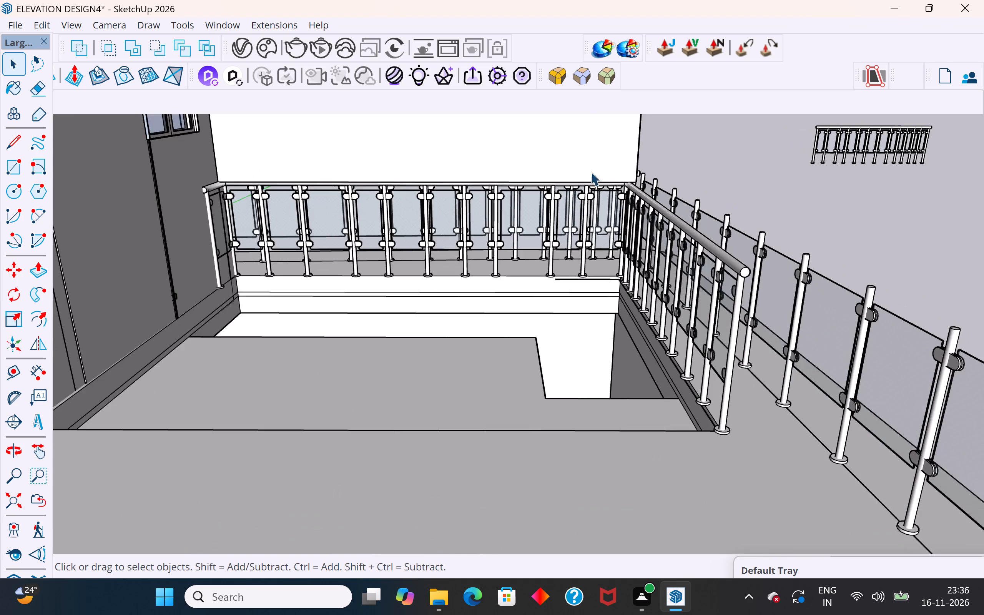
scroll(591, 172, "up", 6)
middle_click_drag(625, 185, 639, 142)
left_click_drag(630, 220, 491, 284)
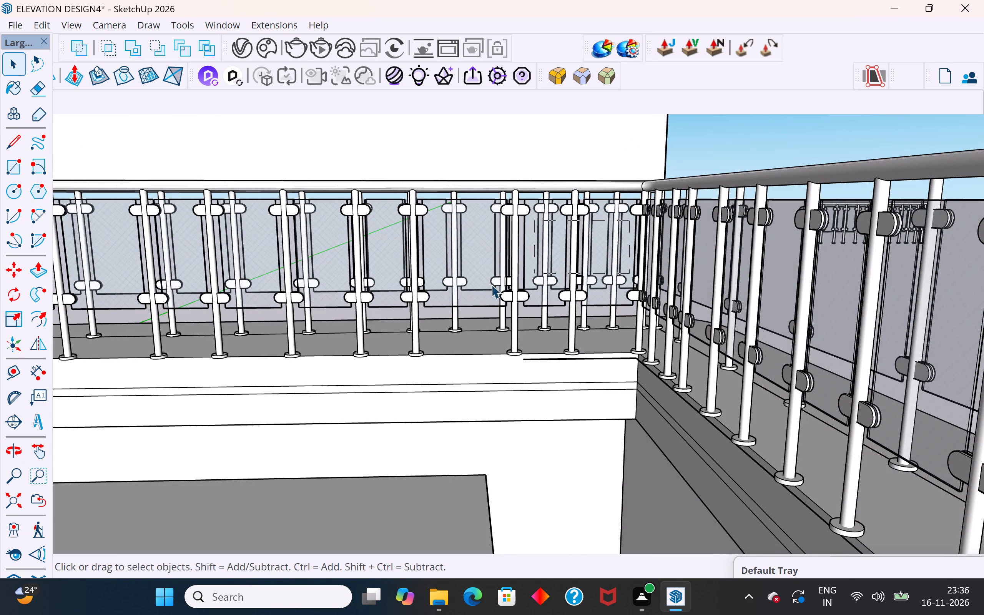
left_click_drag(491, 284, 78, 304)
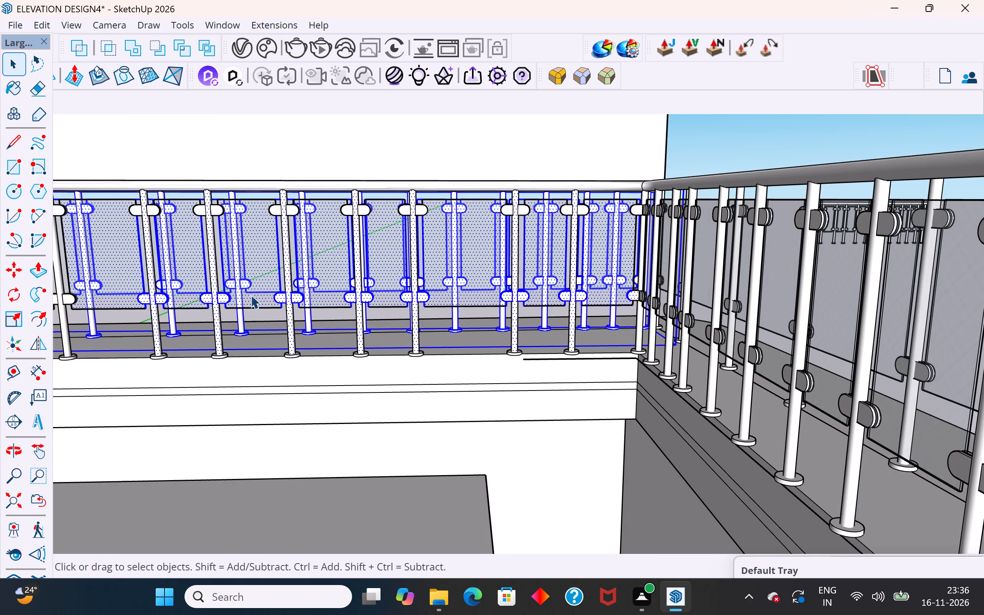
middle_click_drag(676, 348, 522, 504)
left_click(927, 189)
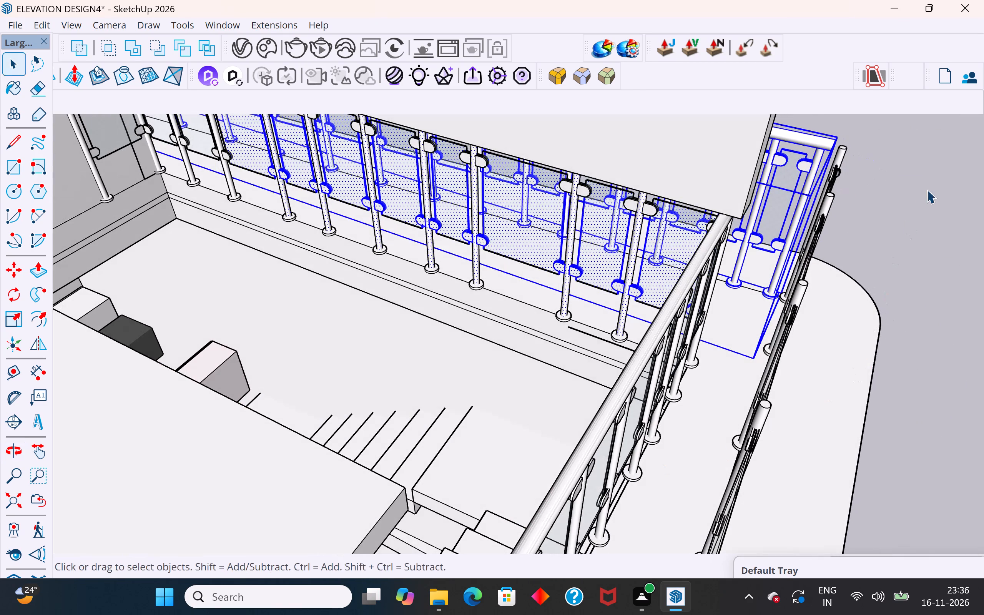
Delete the short handrail return against the bathroom wall, at the corner with the extended side wall.
middle_click_drag(600, 249, 595, 256)
middle_click_drag(639, 244, 742, 183)
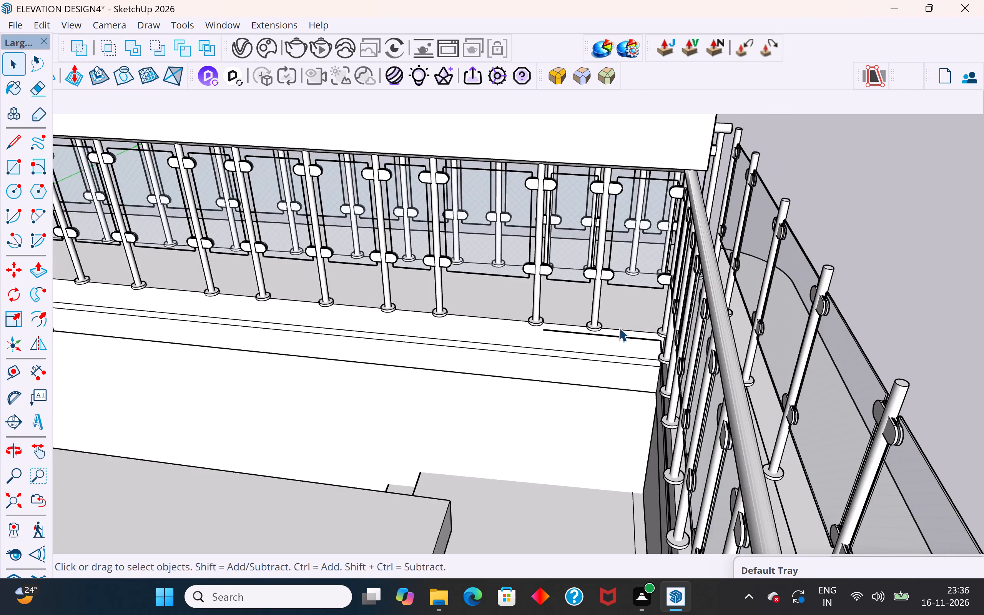
scroll(607, 335, "down", 7)
middle_click_drag(615, 311, 434, 279)
scroll(377, 228, "up", 10)
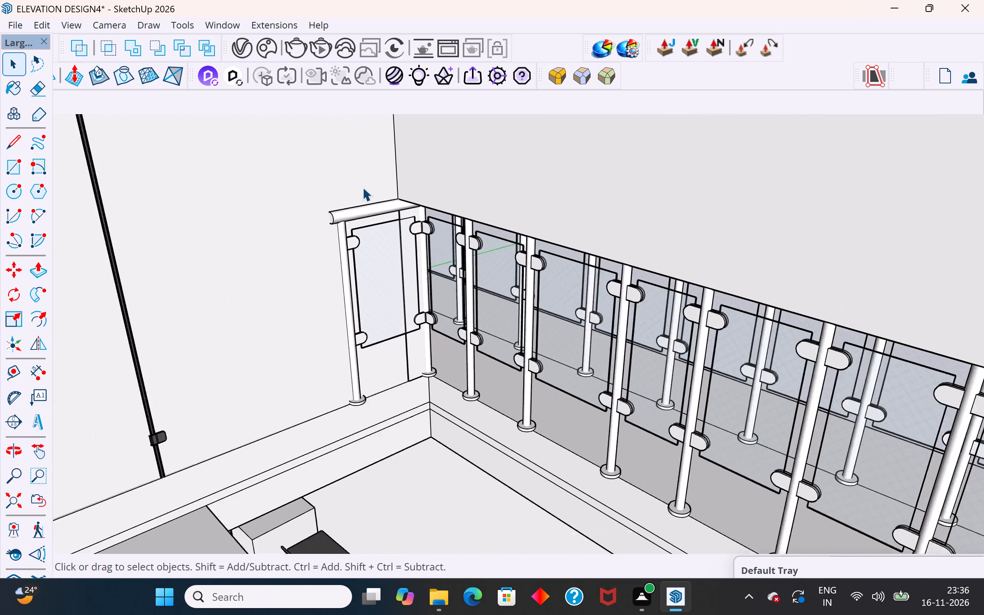
scroll(362, 187, "up", 2)
left_click(361, 214)
key("Delete")
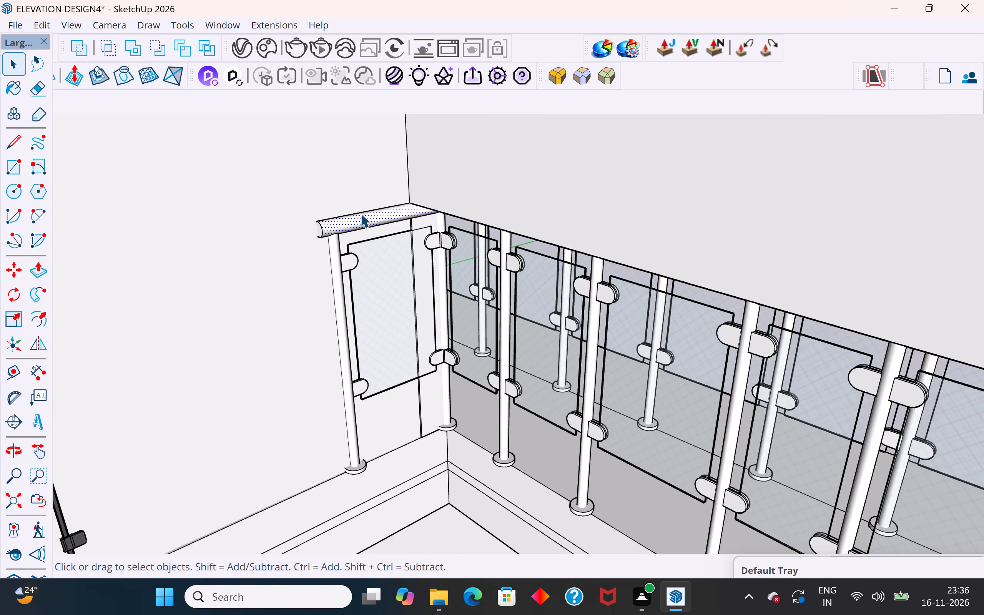
Delete the glass panel faces and the end post of the short railing return against the bathroom wall.
left_click(377, 305)
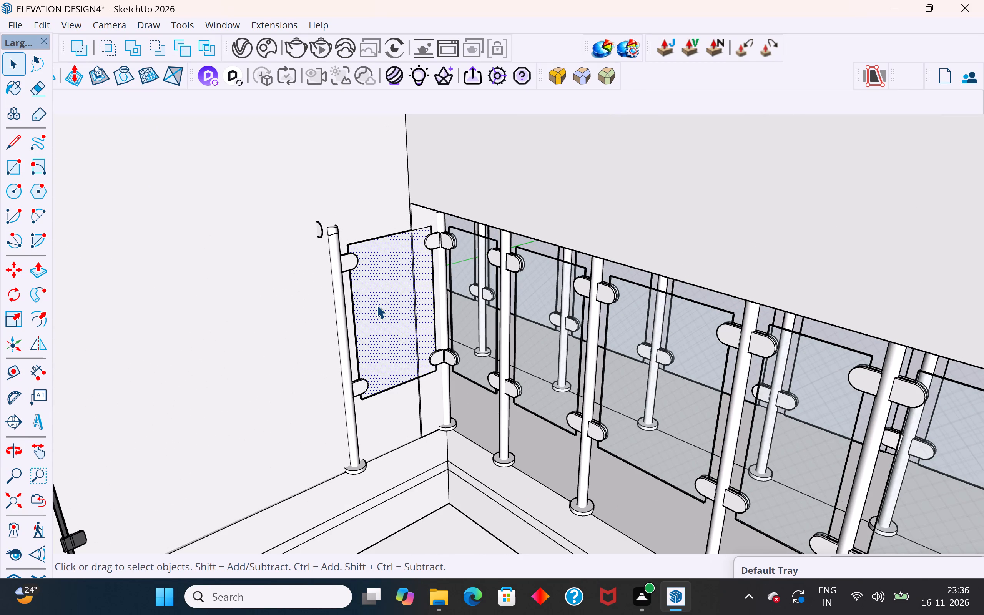
key("Delete")
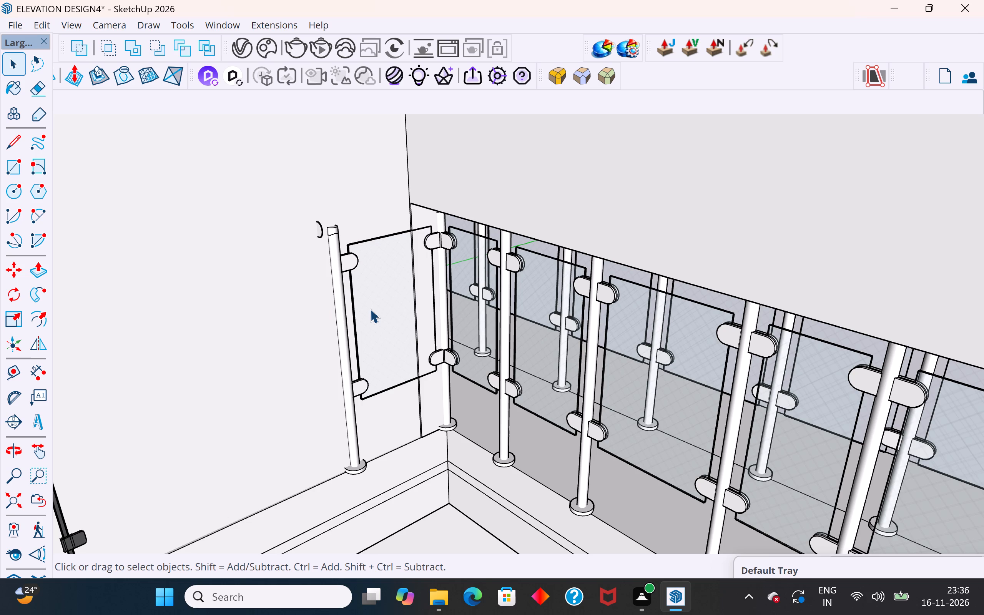
left_click(374, 307)
key("Delete")
left_click(344, 347)
key("Delete")
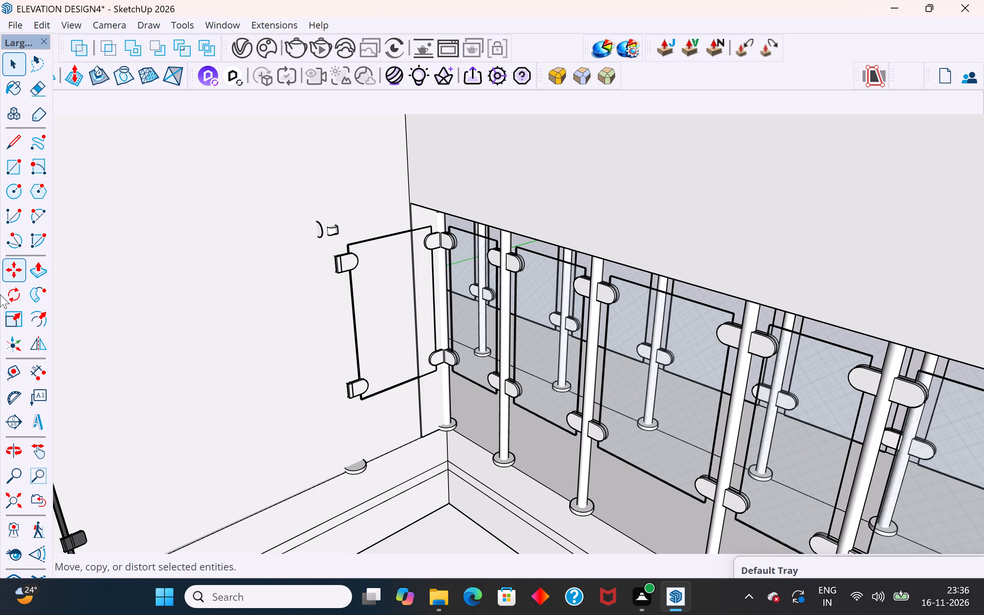
Erase the outline edges of the removed glass panel between its end-post clamps and the corner post.
left_click(45, 88)
left_click_drag(347, 219, 374, 302)
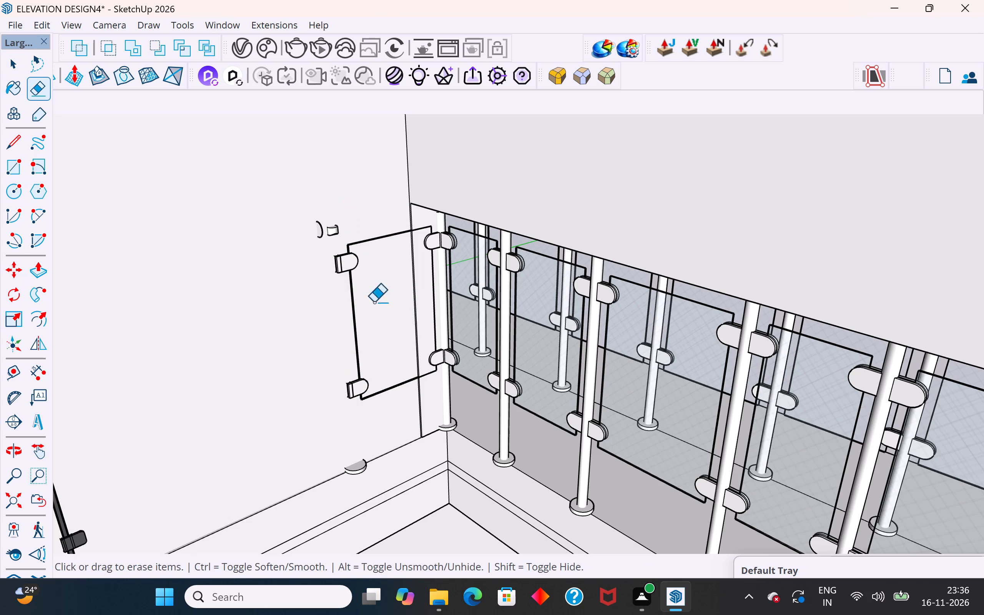
left_click_drag(374, 302, 363, 317)
left_click_drag(381, 233, 326, 336)
left_click_drag(341, 218, 371, 419)
left_click_drag(334, 394, 335, 394)
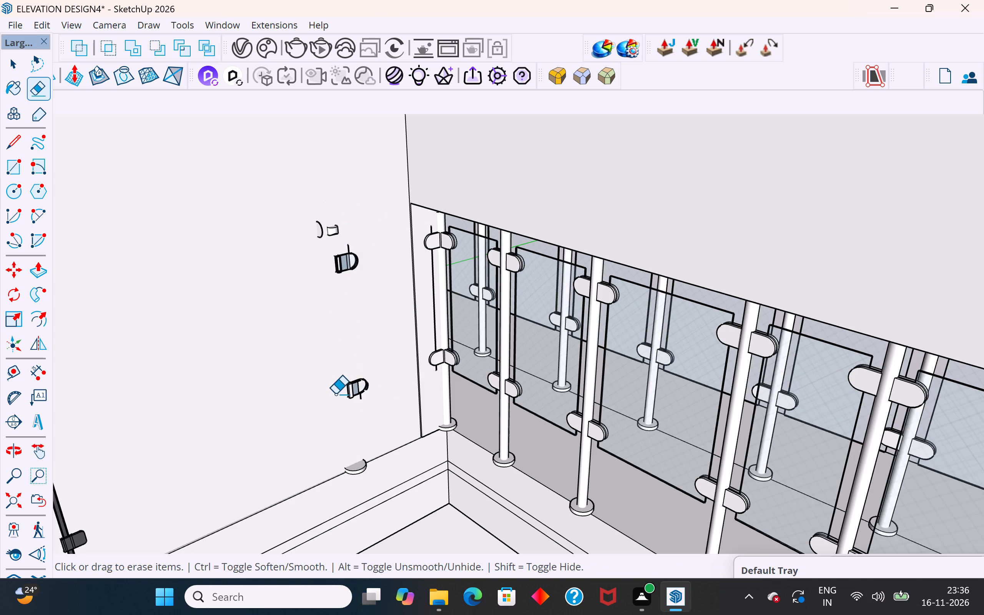
Erase edges of the two leftover glass clamps, the handrail end and the post top of the short railing return.
left_click_drag(335, 394, 365, 386)
left_click_drag(371, 258, 291, 280)
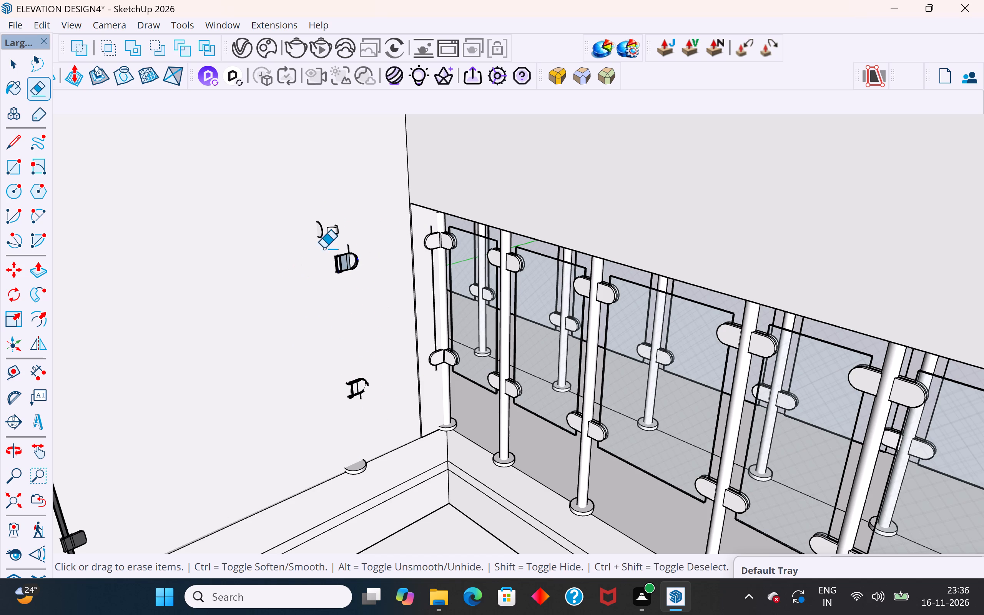
left_click_drag(339, 226, 319, 229)
left_click_drag(336, 220, 331, 259)
left_click_drag(317, 220, 326, 249)
left_click_drag(345, 251, 346, 296)
left_click_drag(332, 271, 358, 253)
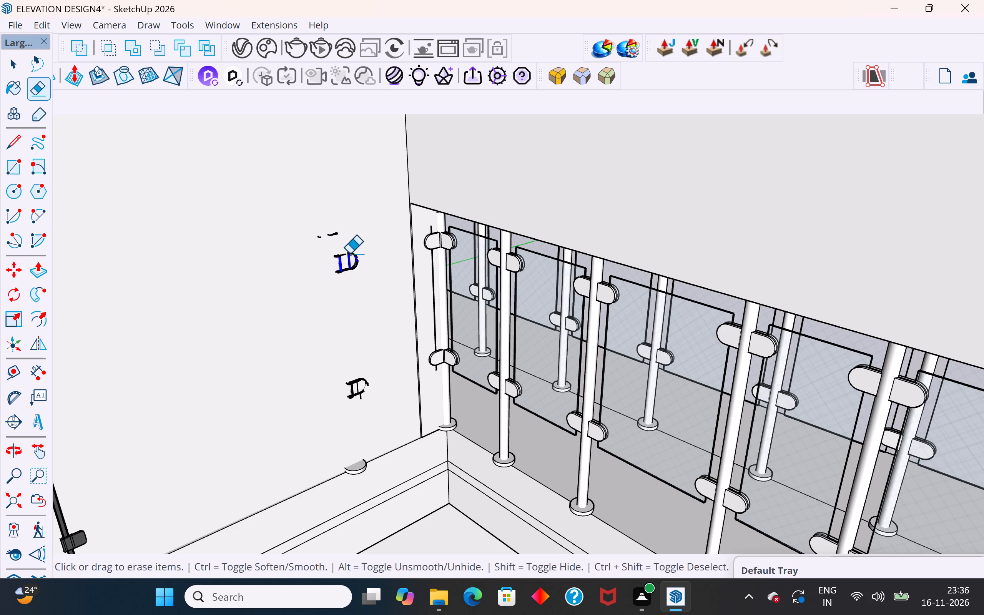
left_click_drag(343, 251, 366, 291)
left_click_drag(357, 259, 341, 289)
left_click_drag(342, 276, 339, 286)
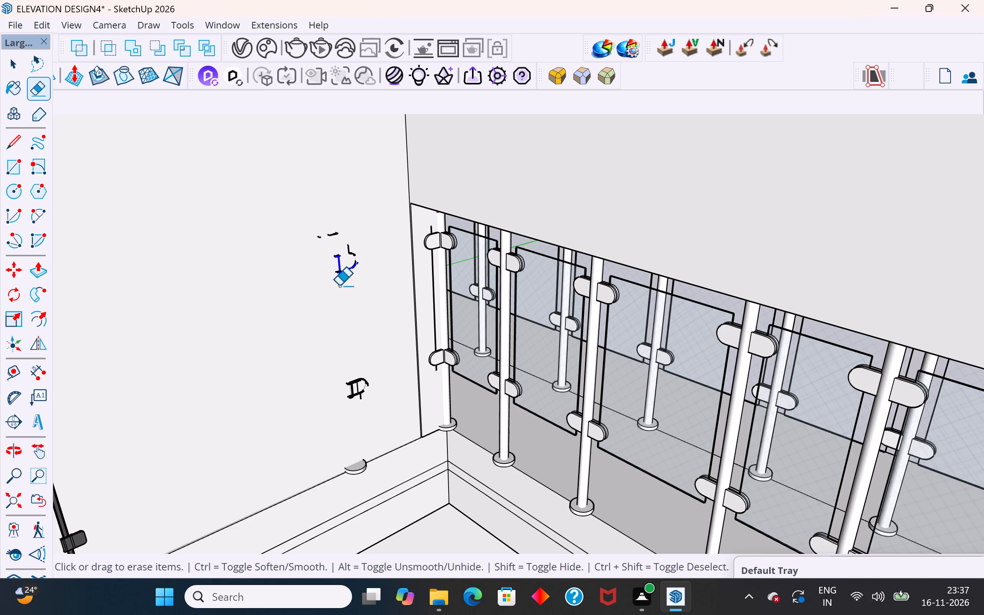
left_click_drag(339, 286, 344, 279)
left_click_drag(352, 251, 353, 279)
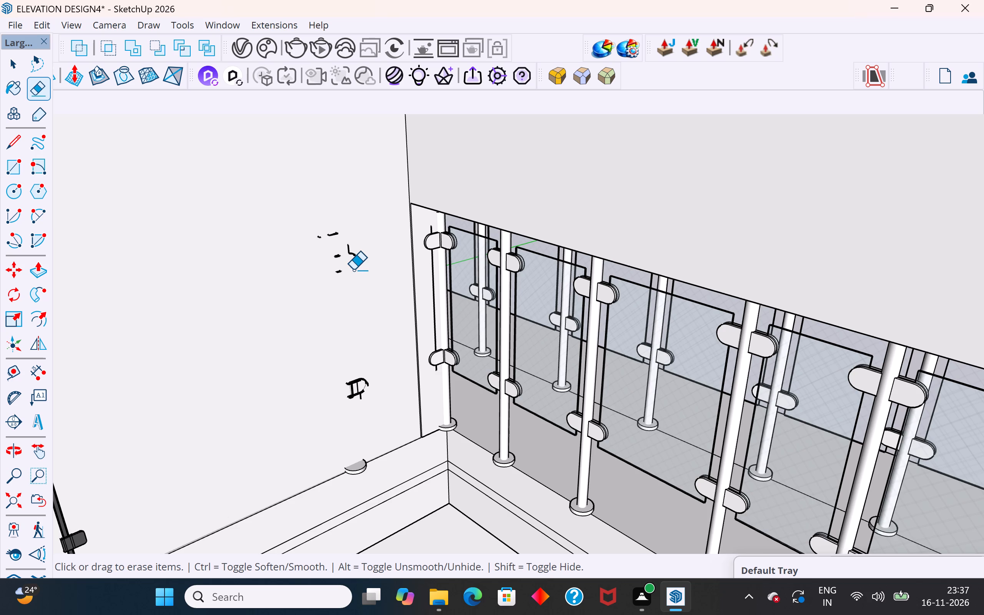
Erase the remaining small edge fragments of the upper glass clamp, handrail end and post top on the bathroom wall.
scroll(349, 233, "up", 6)
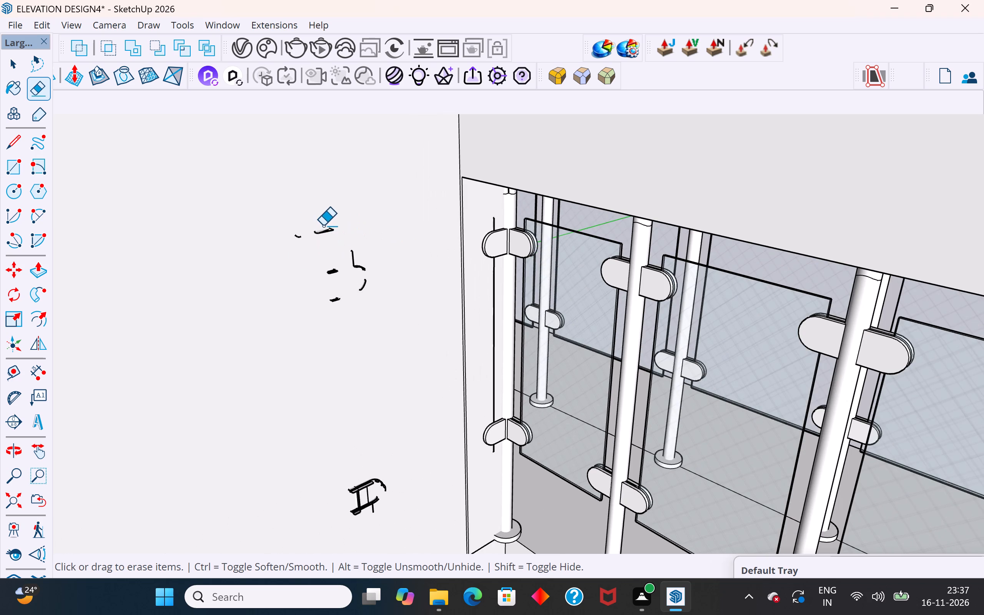
left_click_drag(323, 225, 352, 273)
left_click_drag(353, 251, 370, 306)
left_click_drag(362, 266, 363, 268)
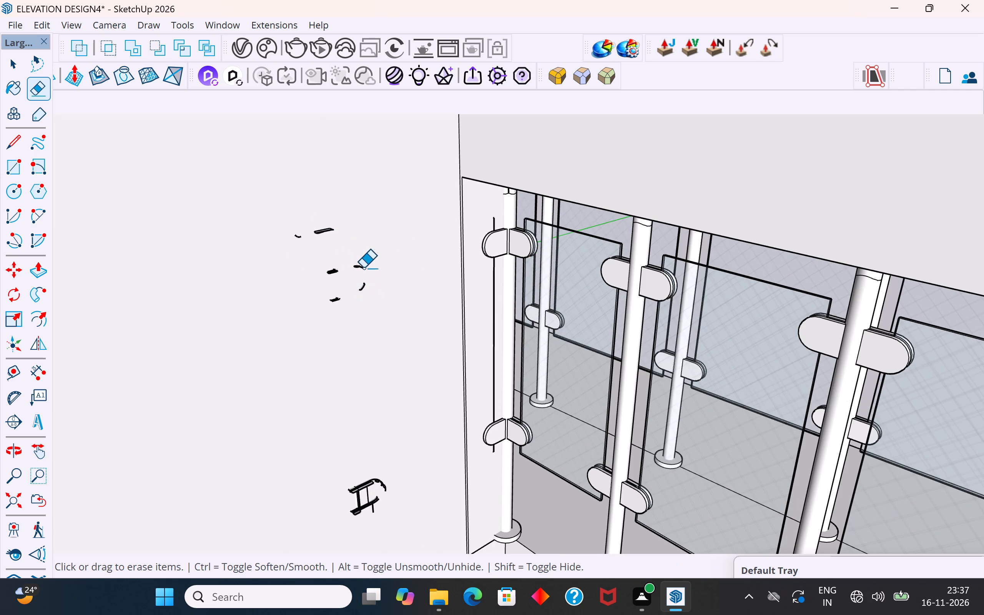
left_click_drag(363, 268, 362, 292)
left_click_drag(353, 262, 362, 298)
left_click(358, 268)
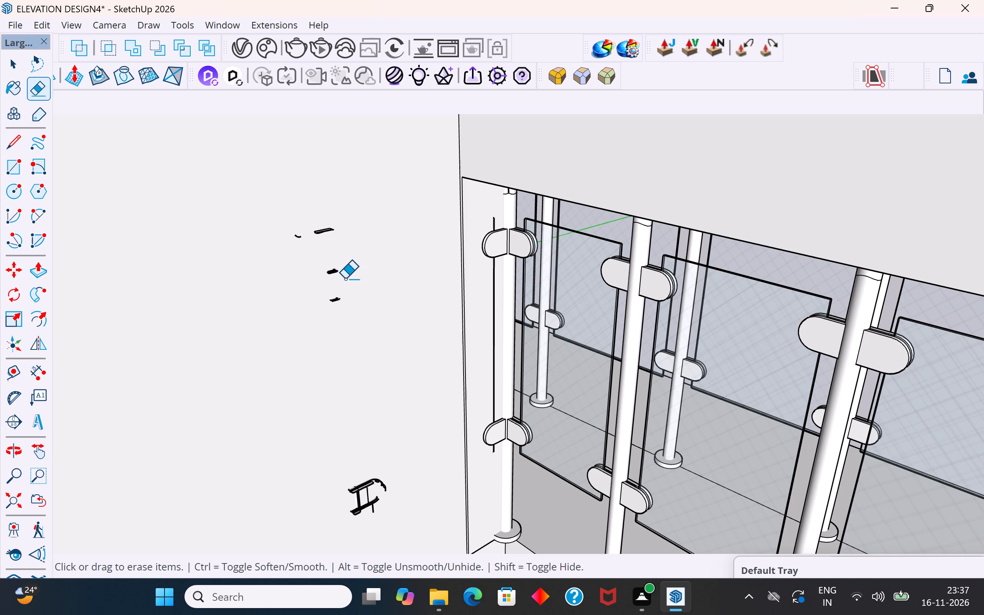
left_click_drag(337, 296, 332, 261)
left_click_drag(319, 228, 328, 277)
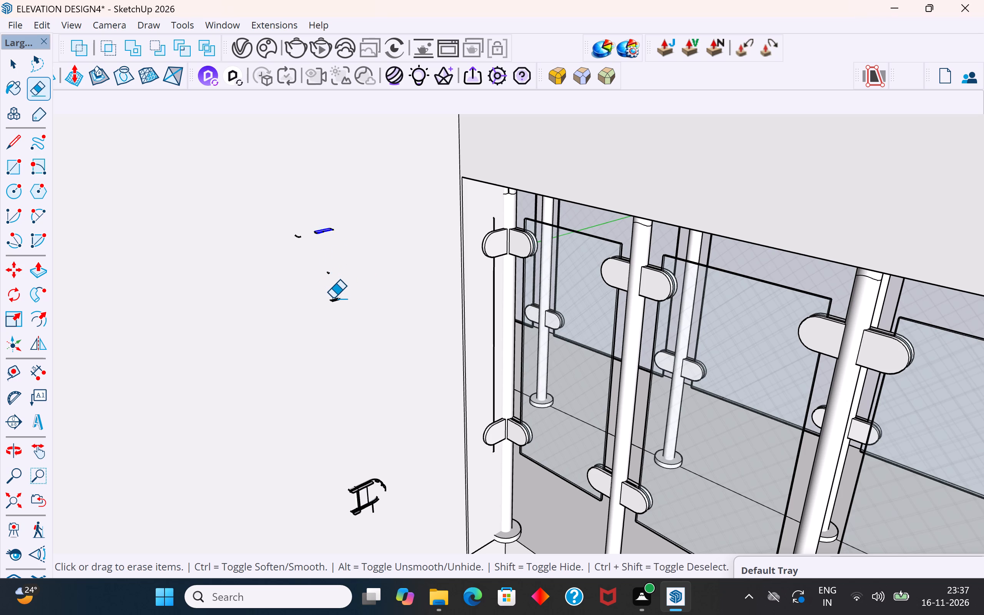
left_click(333, 298)
left_click(336, 299)
left_click_drag(328, 299, 346, 294)
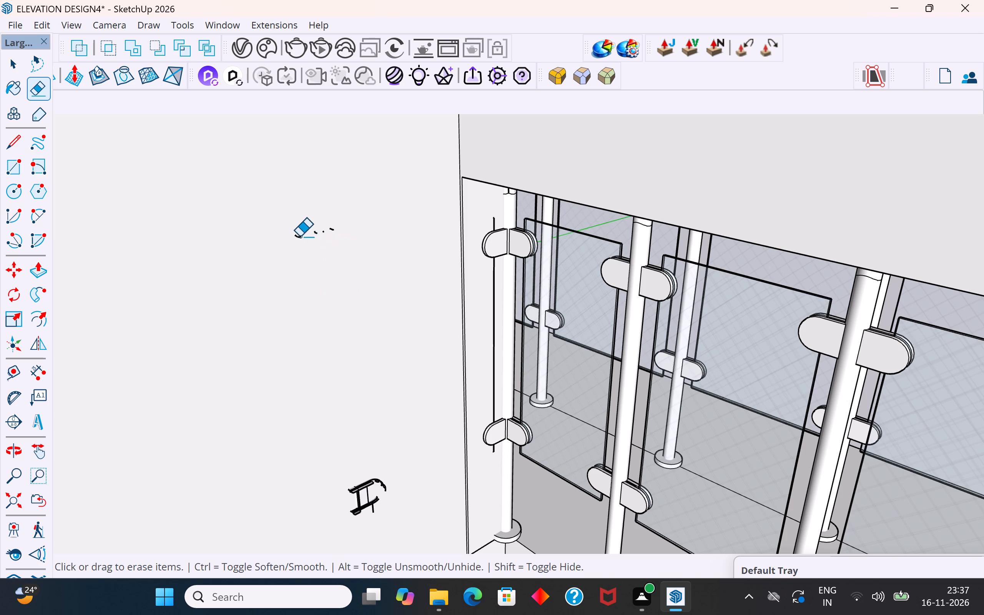
left_click_drag(298, 238, 332, 227)
left_click_drag(315, 232, 329, 223)
left_click_drag(313, 232, 331, 228)
left_click(295, 236)
scroll(324, 281, "down", 4)
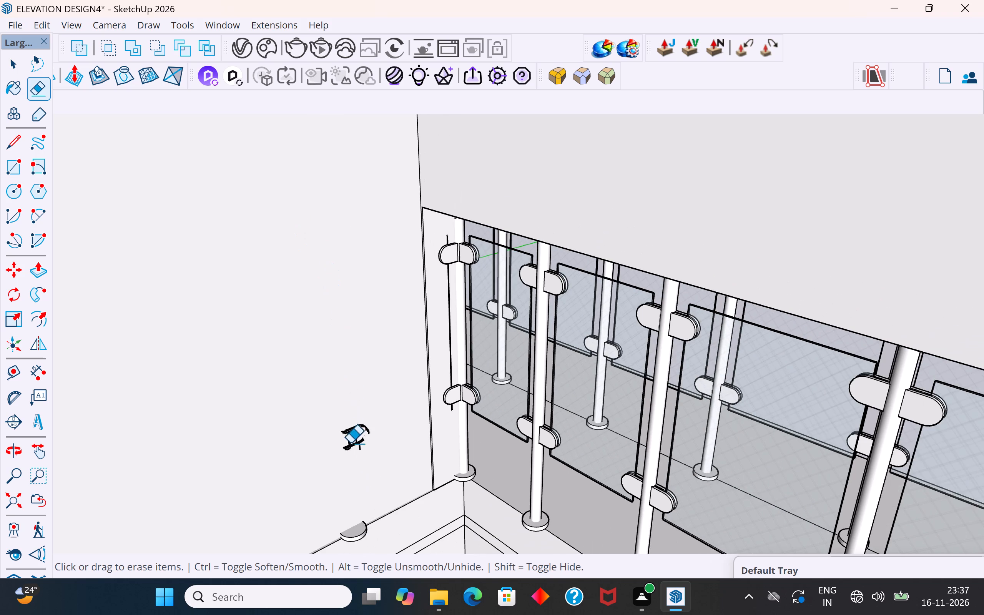
Erase the outline edges of the leftover lower glass clamp on the bathroom wall.
middle_click_drag(351, 444, 359, 400)
left_click_drag(346, 469, 344, 421)
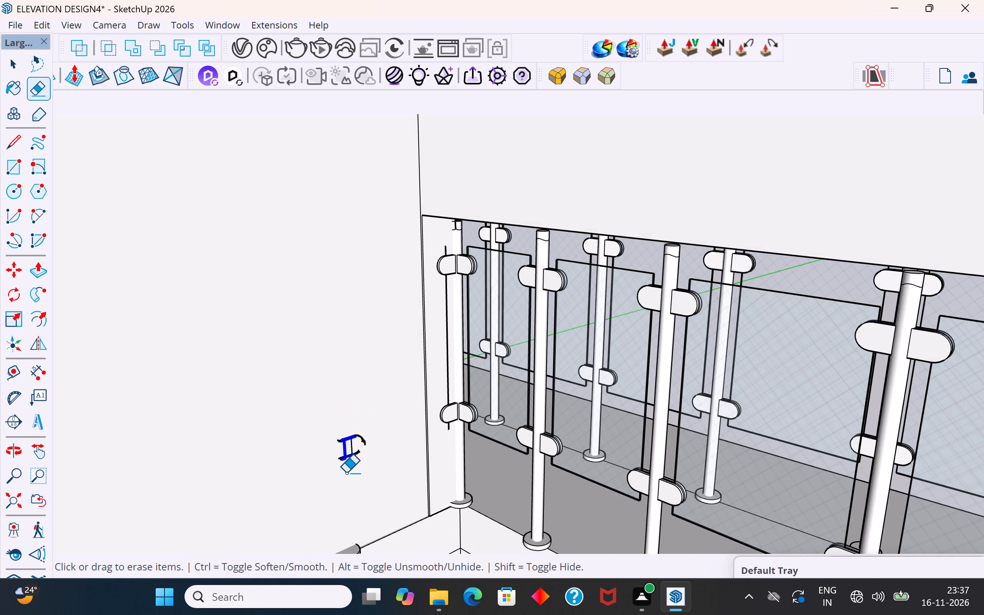
scroll(344, 475, "up", 7)
middle_click_drag(358, 477, 421, 381)
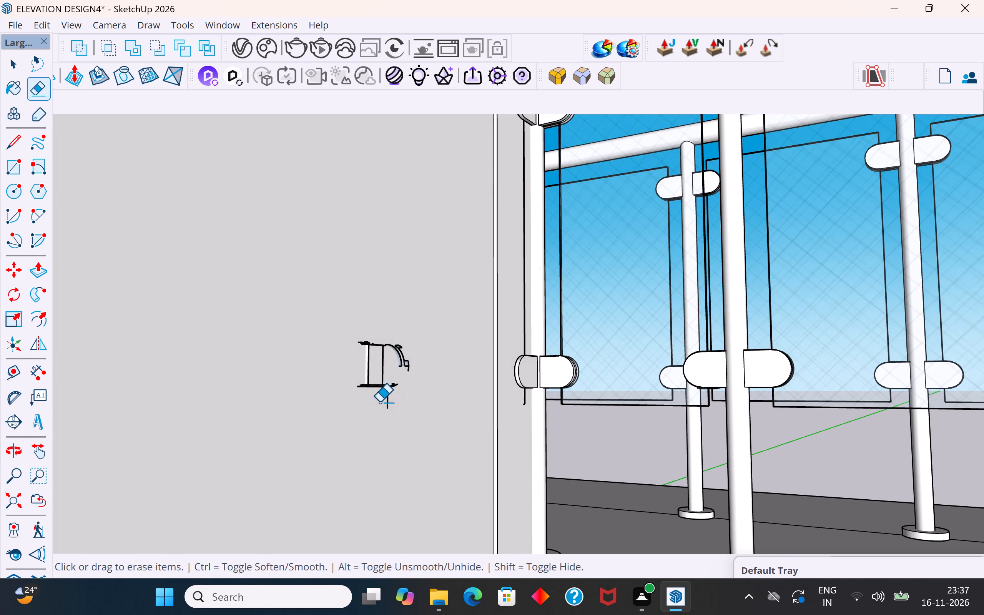
left_click_drag(379, 402, 382, 340)
left_click_drag(356, 367, 398, 356)
left_click_drag(386, 342, 410, 392)
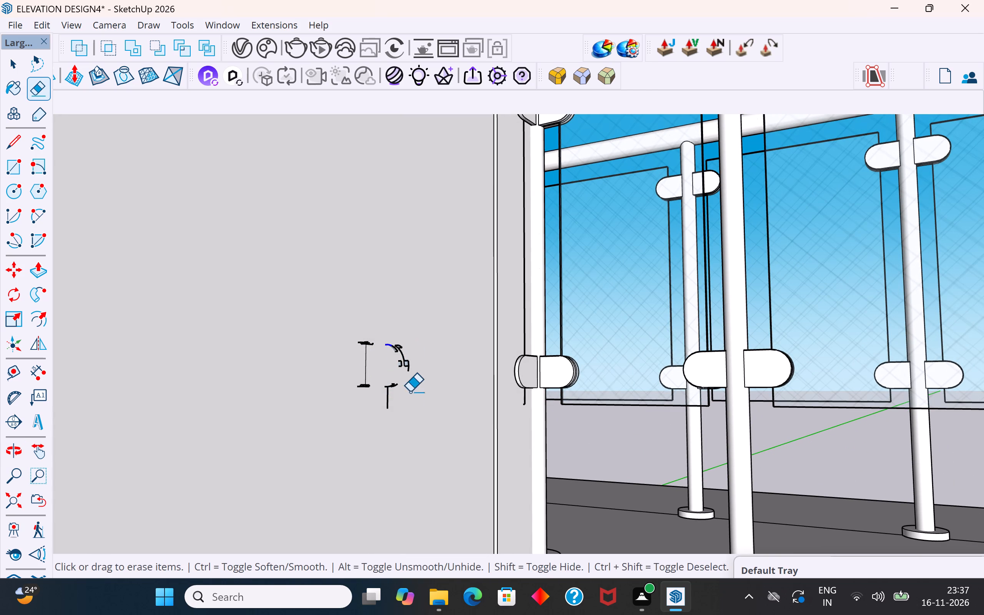
left_click_drag(410, 392, 394, 414)
left_click_drag(392, 391, 406, 341)
left_click_drag(401, 339, 392, 381)
left_click_drag(399, 351, 406, 349)
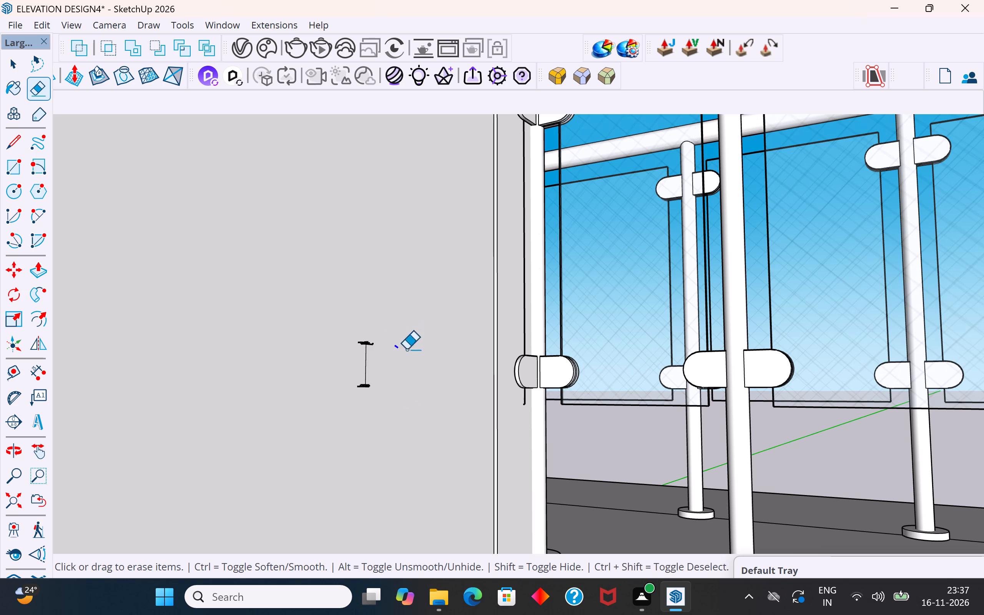
Erase the last small edge fragments of the lower glass clamp remnant on the bathroom wall.
left_click_drag(406, 349, 369, 394)
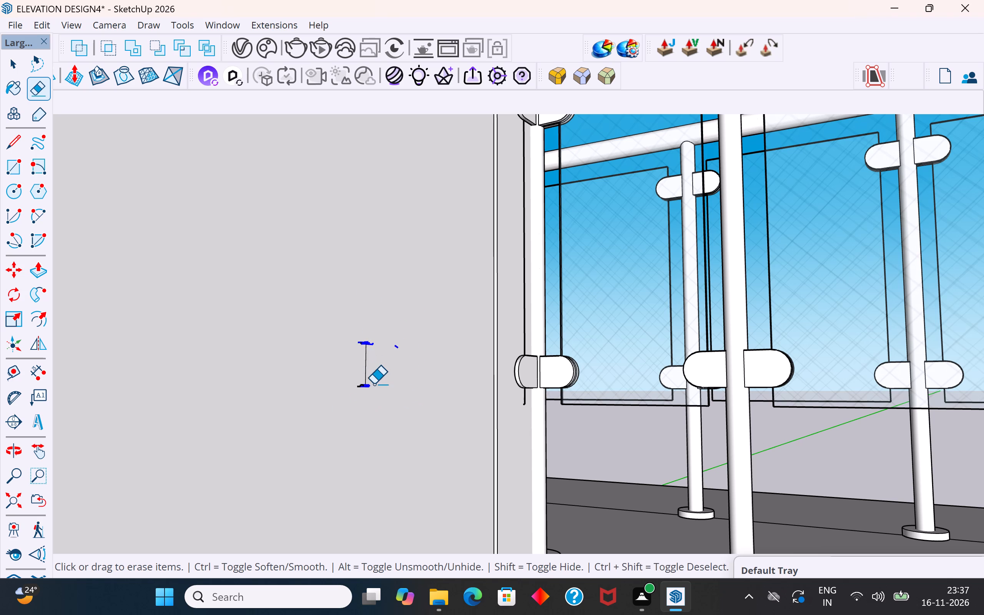
scroll(374, 384, "up", 5)
left_click_drag(348, 392, 363, 375)
left_click_drag(347, 392, 344, 335)
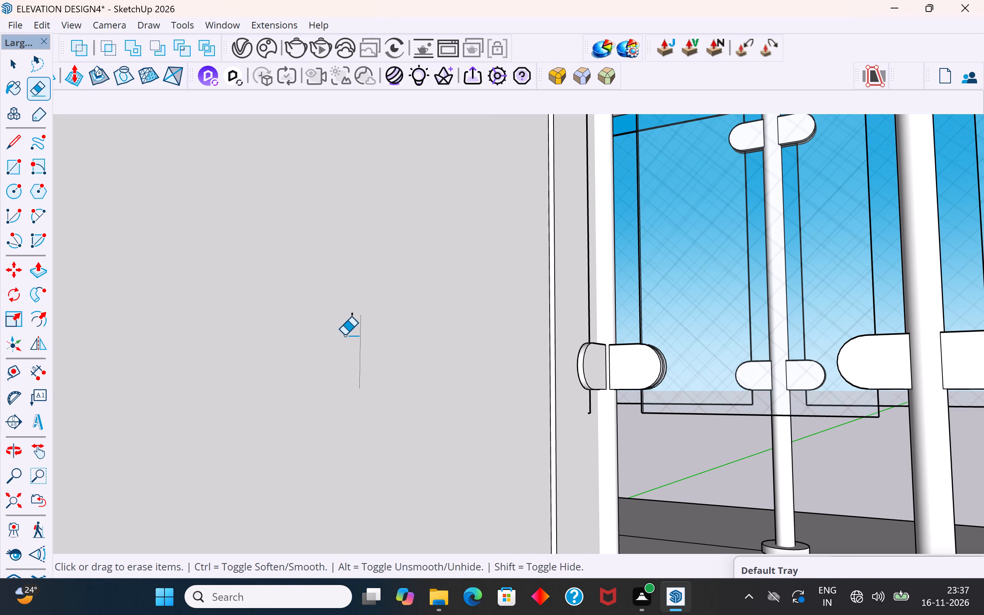
left_click_drag(344, 335, 350, 306)
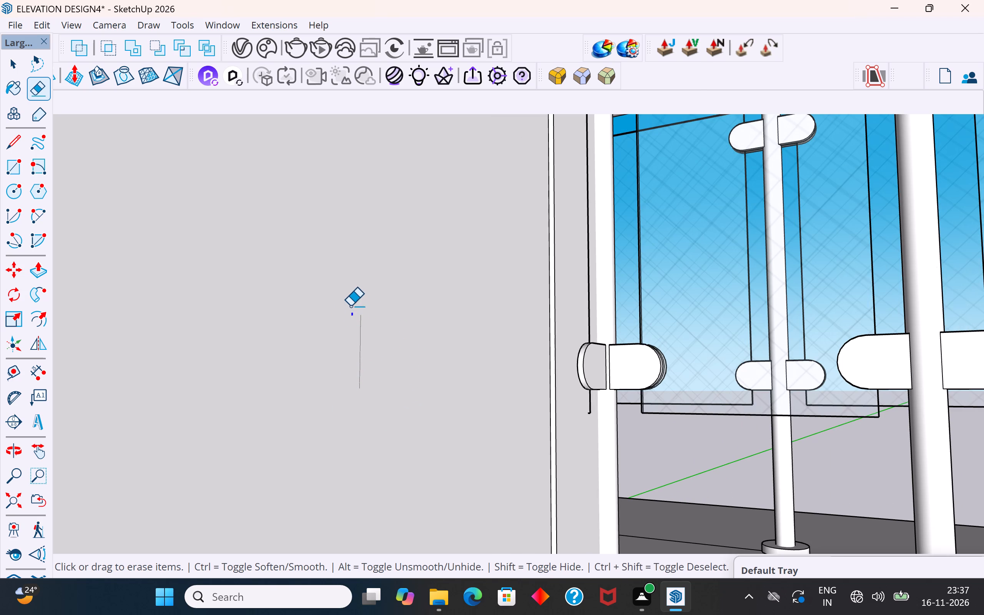
left_click_drag(350, 306, 352, 315)
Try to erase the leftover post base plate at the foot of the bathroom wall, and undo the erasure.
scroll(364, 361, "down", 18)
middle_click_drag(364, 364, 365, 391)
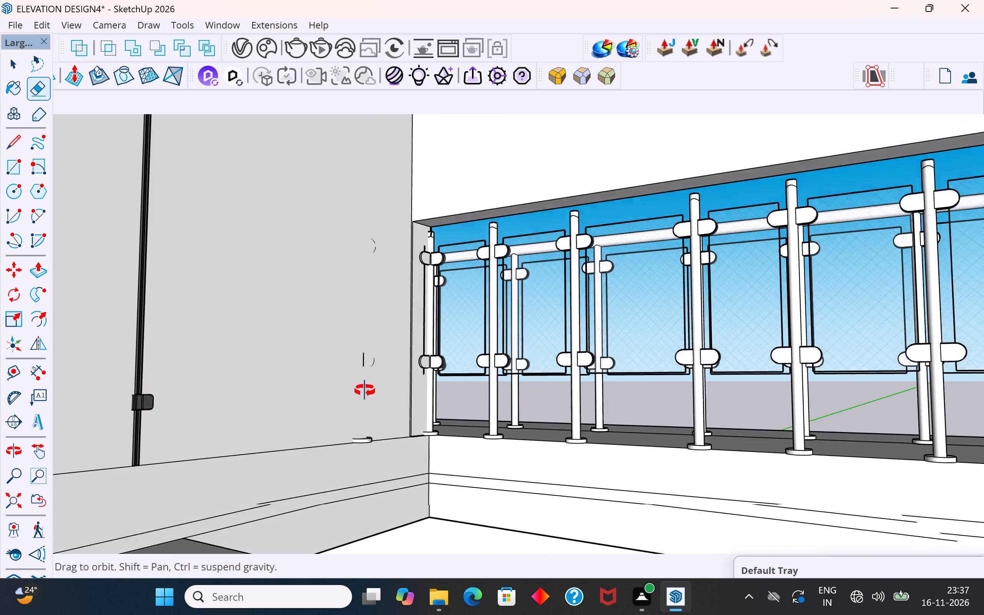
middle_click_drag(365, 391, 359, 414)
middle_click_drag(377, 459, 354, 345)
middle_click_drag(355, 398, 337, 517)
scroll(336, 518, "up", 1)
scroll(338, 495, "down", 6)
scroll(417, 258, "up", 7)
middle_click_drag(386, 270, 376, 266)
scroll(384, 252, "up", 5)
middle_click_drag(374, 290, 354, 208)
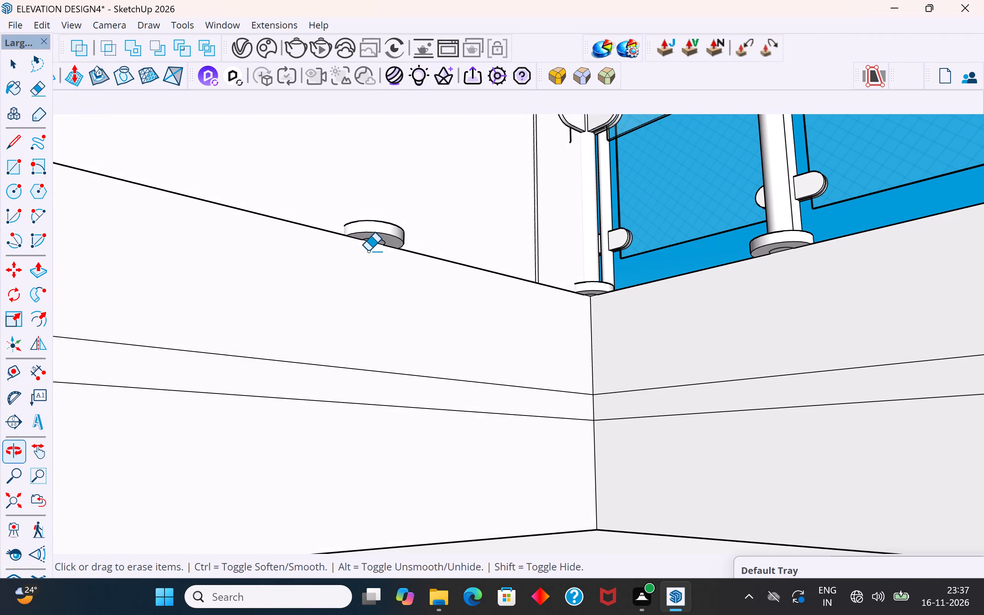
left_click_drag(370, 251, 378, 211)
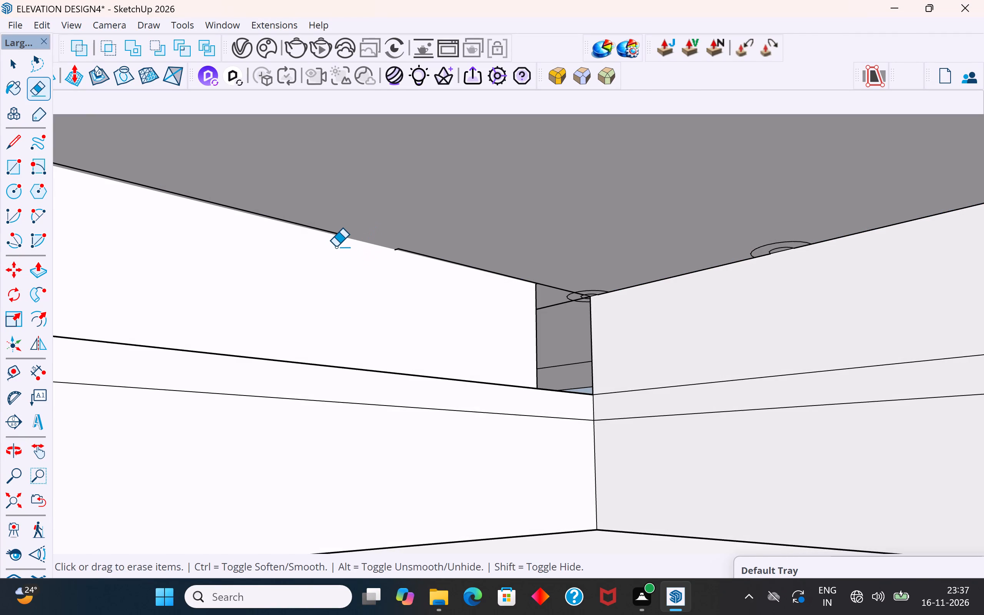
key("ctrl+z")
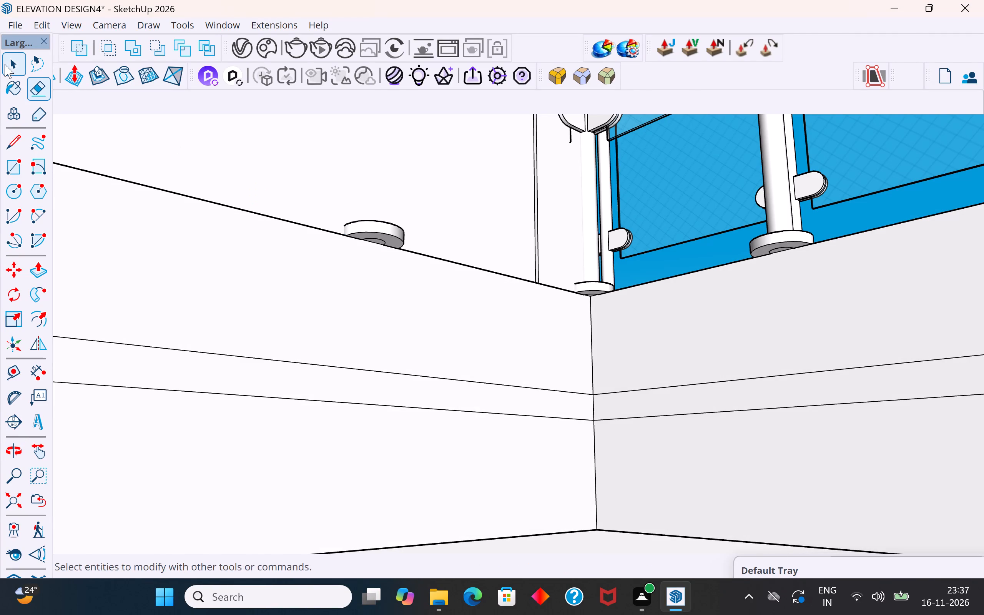
Delete the top and curved side faces of the leftover post base plate at the foot of the bathroom wall.
left_click(5, 64)
middle_click_drag(375, 236, 365, 487)
scroll(362, 381, "up", 4)
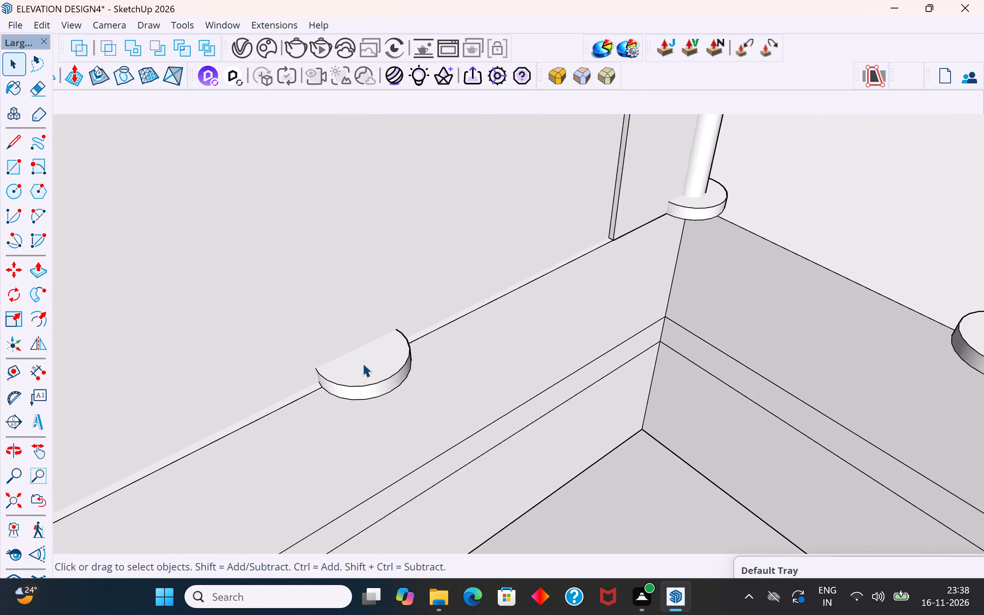
scroll(362, 363, "up", 3)
left_click(369, 370)
key("Delete")
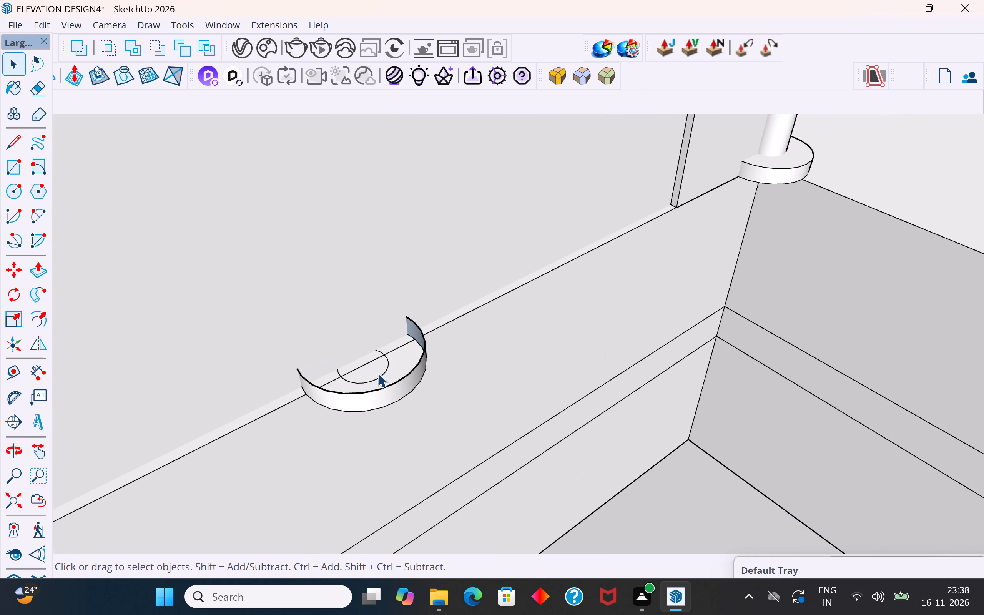
left_click(391, 372)
key("Delete")
middle_click_drag(410, 377, 431, 405)
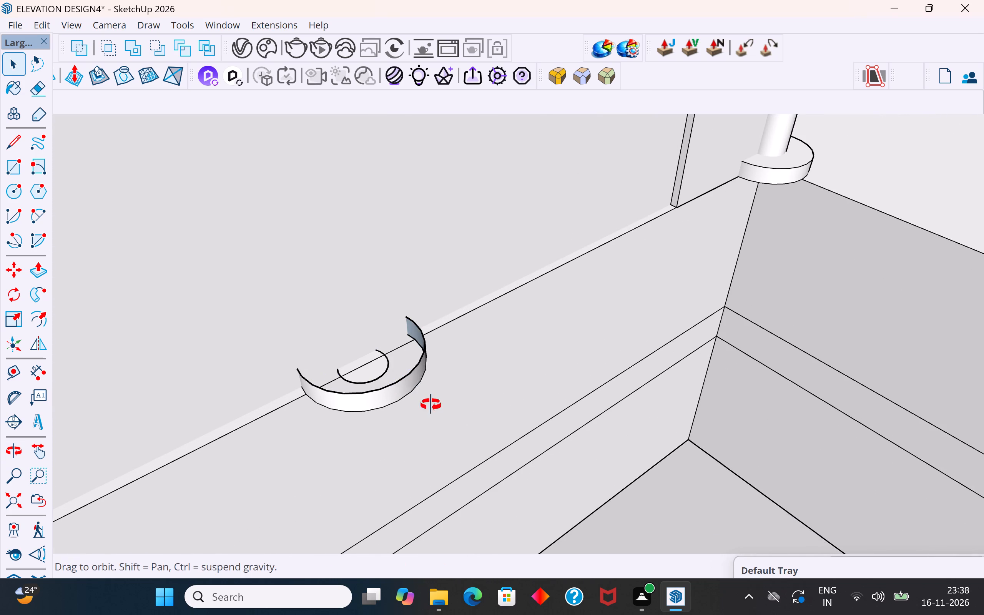
middle_click_drag(431, 405, 506, 387)
scroll(429, 429, "up", 5)
middle_click_drag(422, 444, 471, 410)
left_click(451, 442)
key("Delete")
Delete the upper and lower rim arcs and the inner post arc left from the base plate.
middle_click_drag(398, 427, 407, 421)
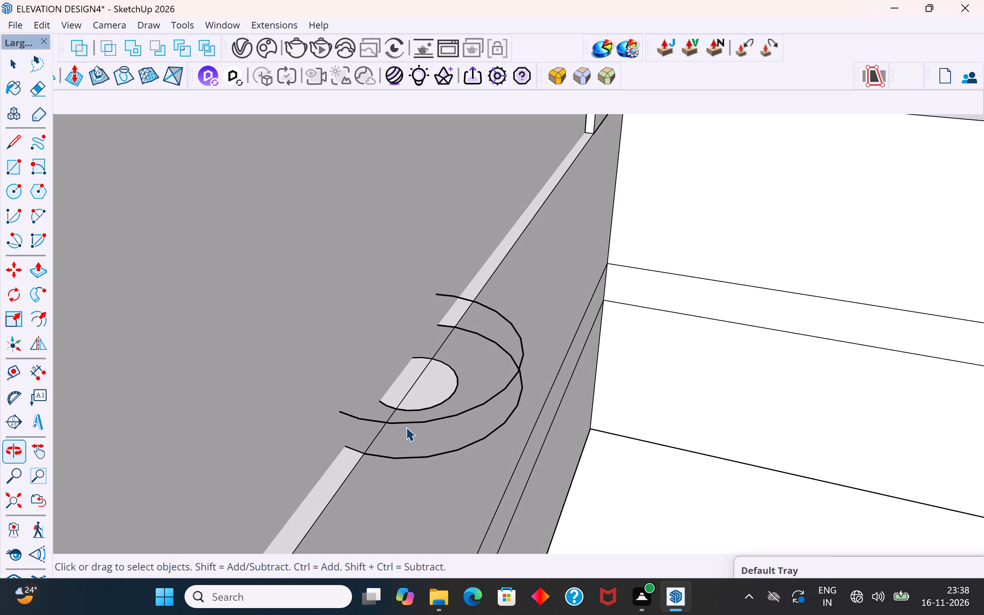
left_click(407, 421)
middle_click_drag(418, 388, 406, 353)
left_click(376, 310)
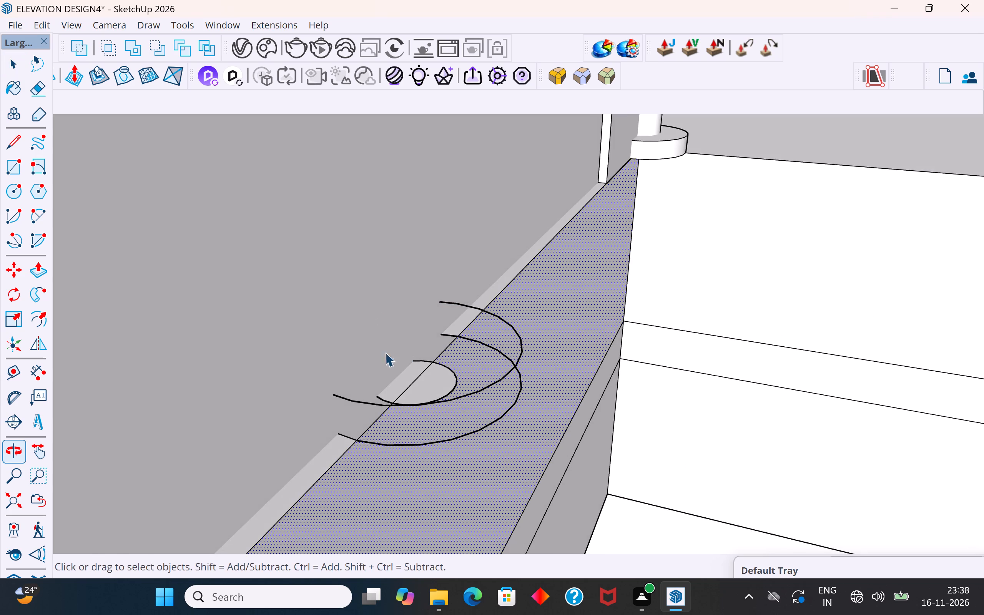
left_click(446, 401)
key("Delete")
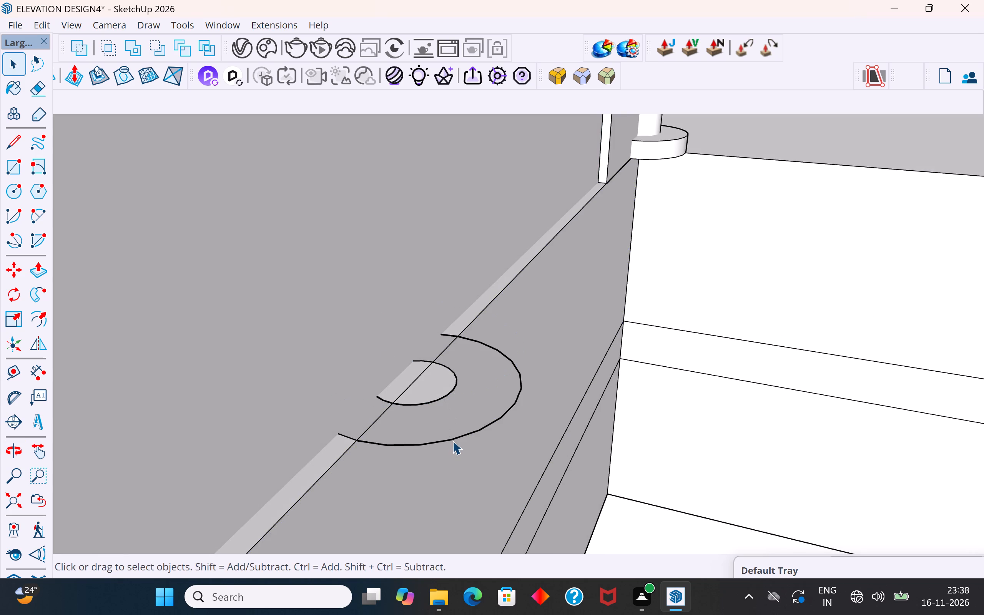
left_click(452, 440)
key("Delete")
left_click(437, 399)
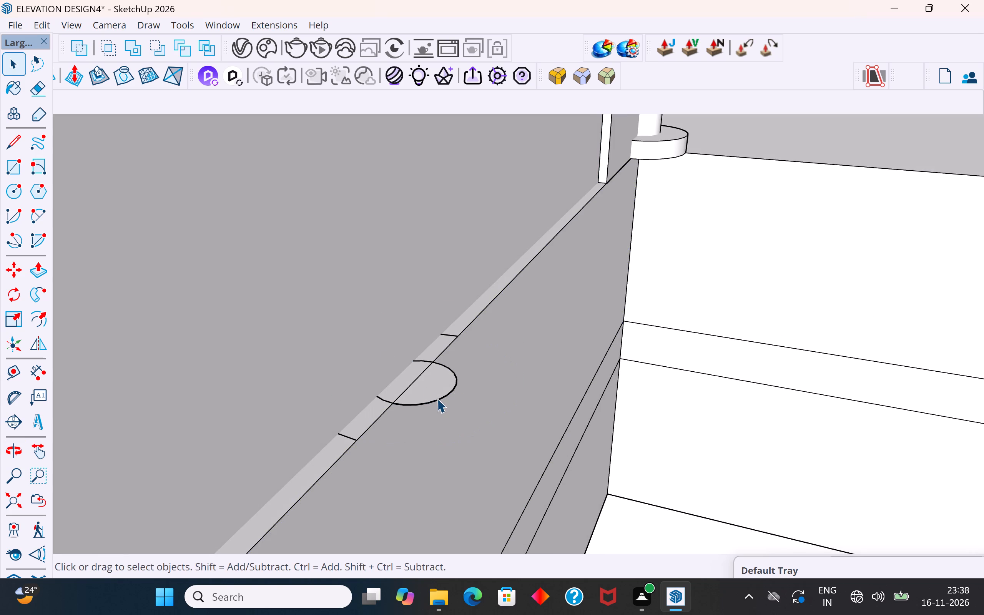
key("Delete")
Move the bathroom wall outward from its lower corner to the adjacent outer corner, making it flush with the stairwell face.
scroll(371, 347, "down", 10)
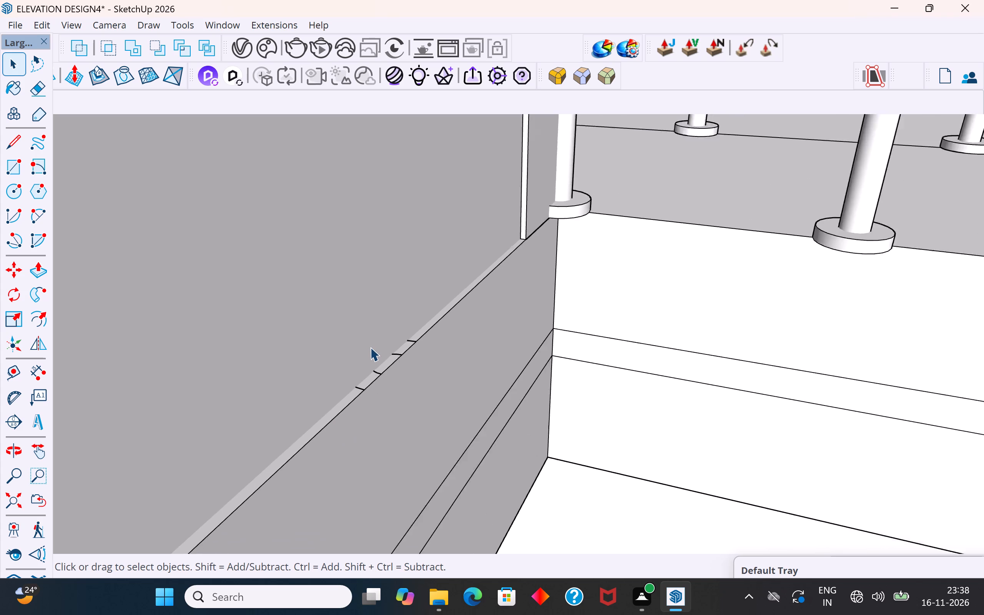
scroll(370, 347, "down", 7)
left_click(334, 338)
scroll(331, 324, "down", 10)
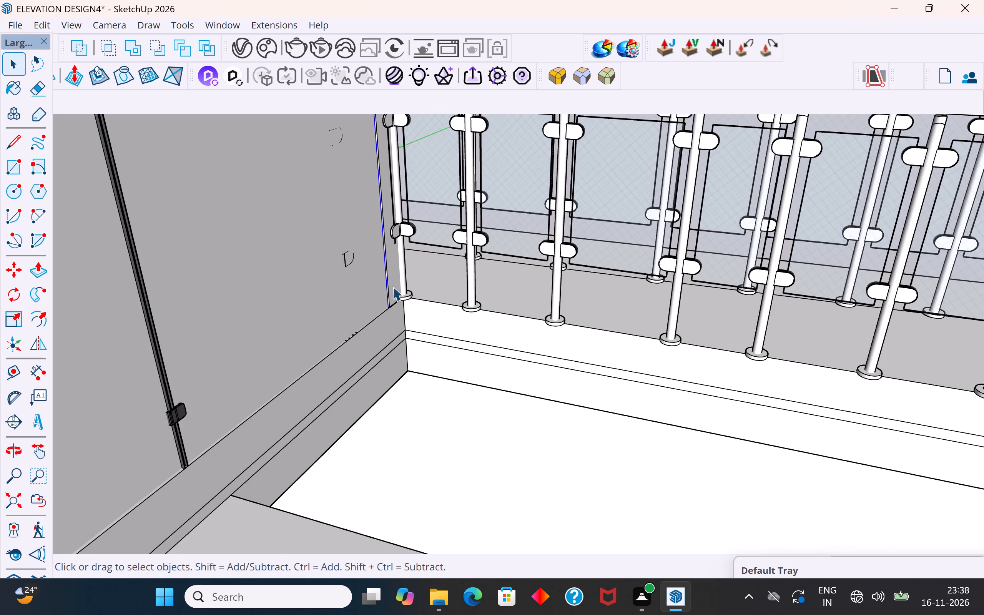
scroll(394, 285, "up", 20)
scroll(394, 285, "up", 2)
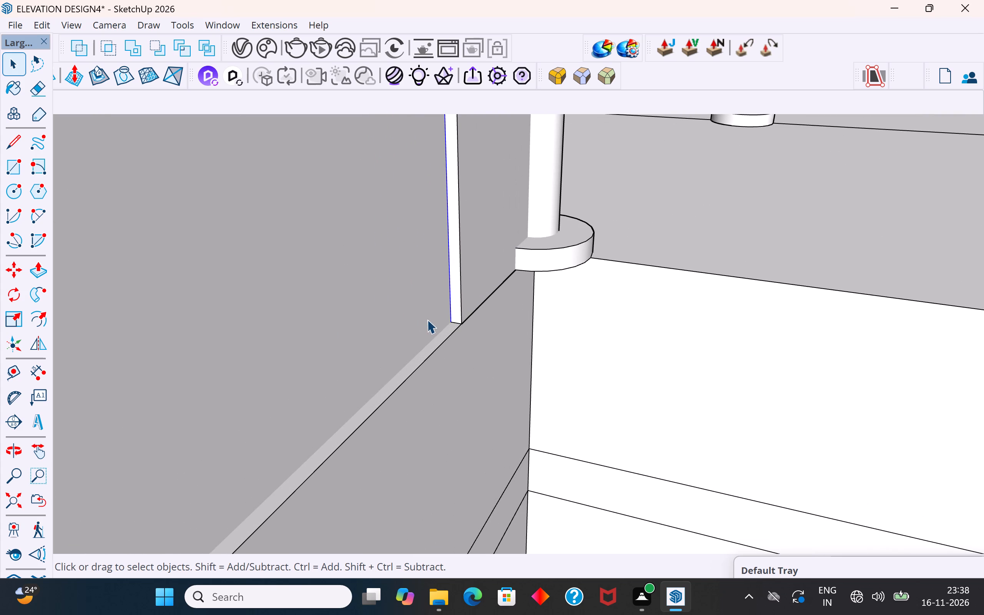
key("m")
scroll(448, 322, "up", 2)
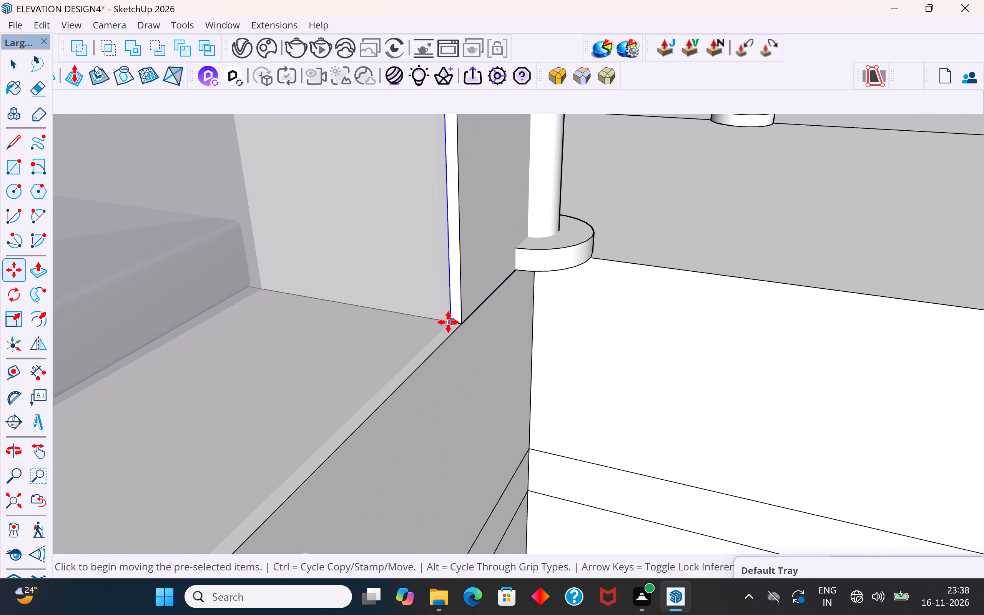
scroll(448, 322, "up", 5)
left_click(455, 320)
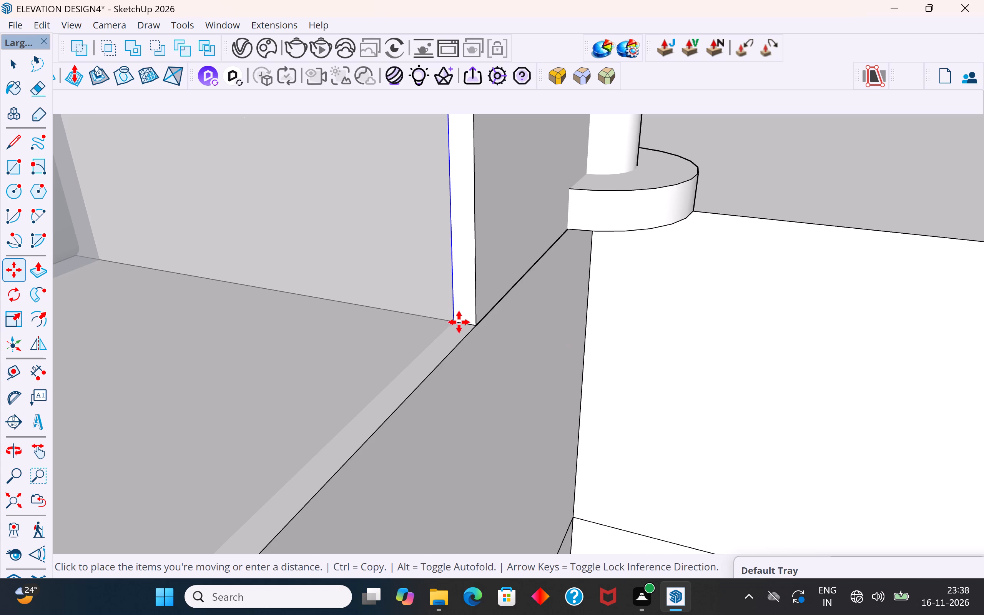
left_click(479, 328)
scroll(471, 323, "down", 9)
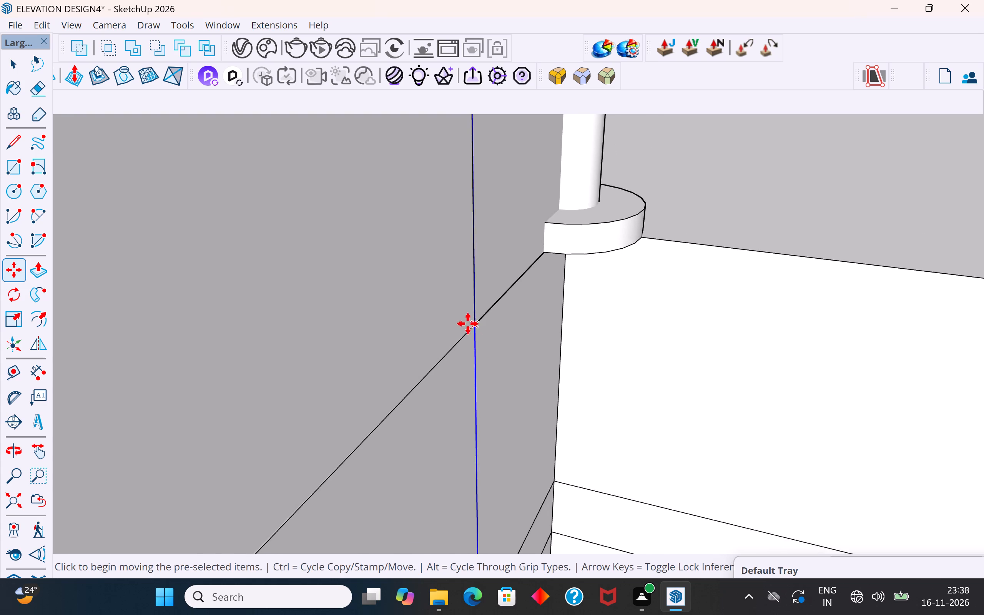
scroll(468, 324, "down", 20)
scroll(468, 324, "down", 11)
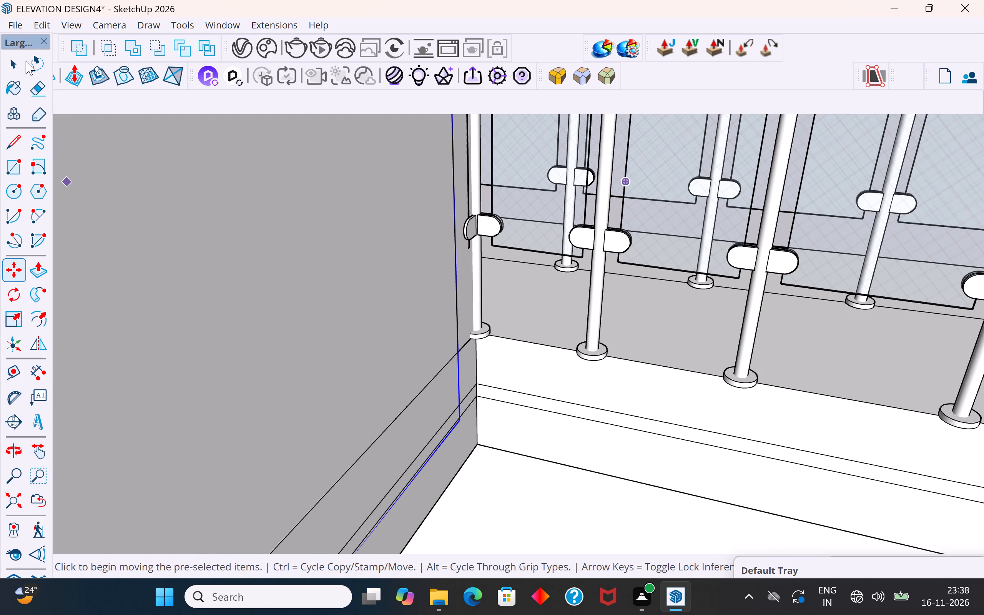
left_click(22, 61)
Examine the moved bathroom wall and the adjoining glass railings around the stairwell from several angles.
scroll(467, 347, "down", 5)
middle_click_drag(582, 264, 559, 221)
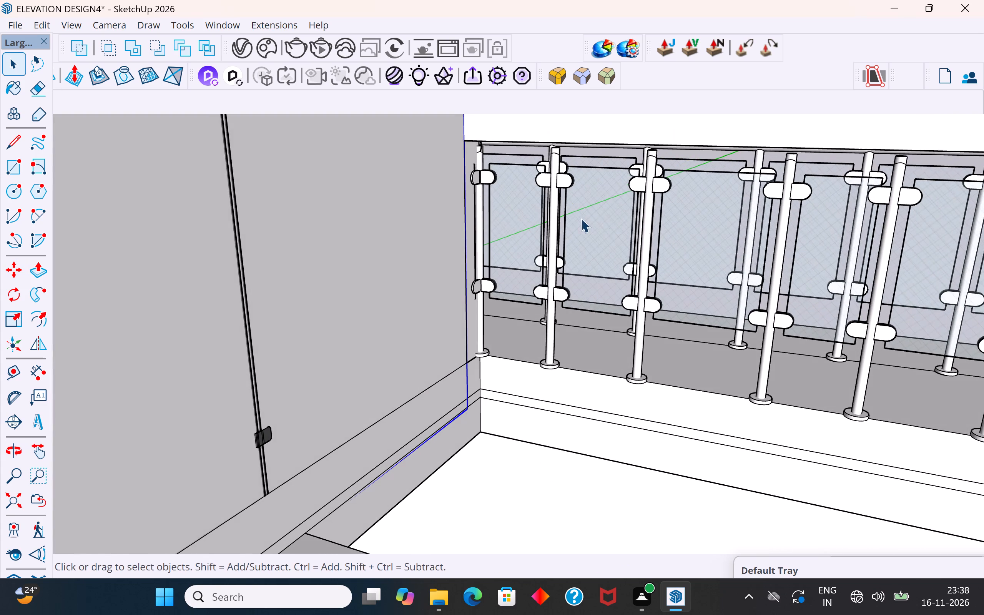
scroll(479, 330, "down", 5)
middle_click_drag(579, 277, 431, 218)
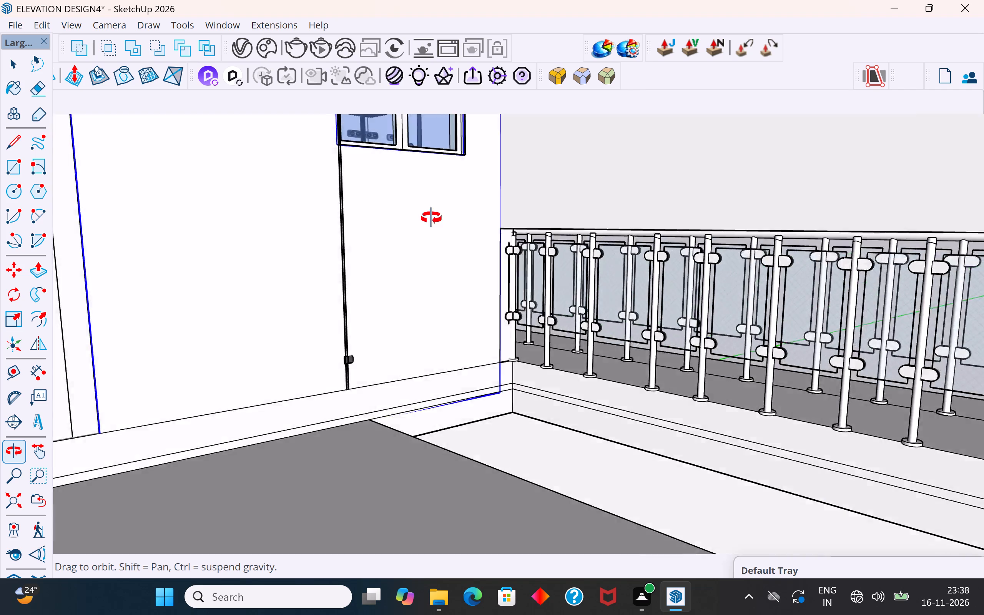
middle_click_drag(431, 218, 359, 281)
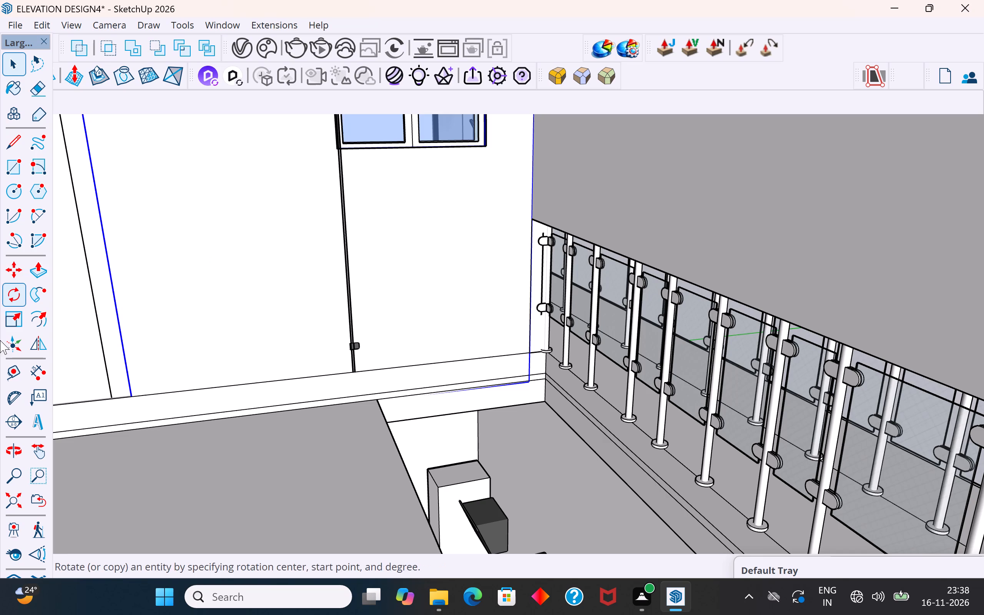
middle_click_drag(612, 265, 608, 171)
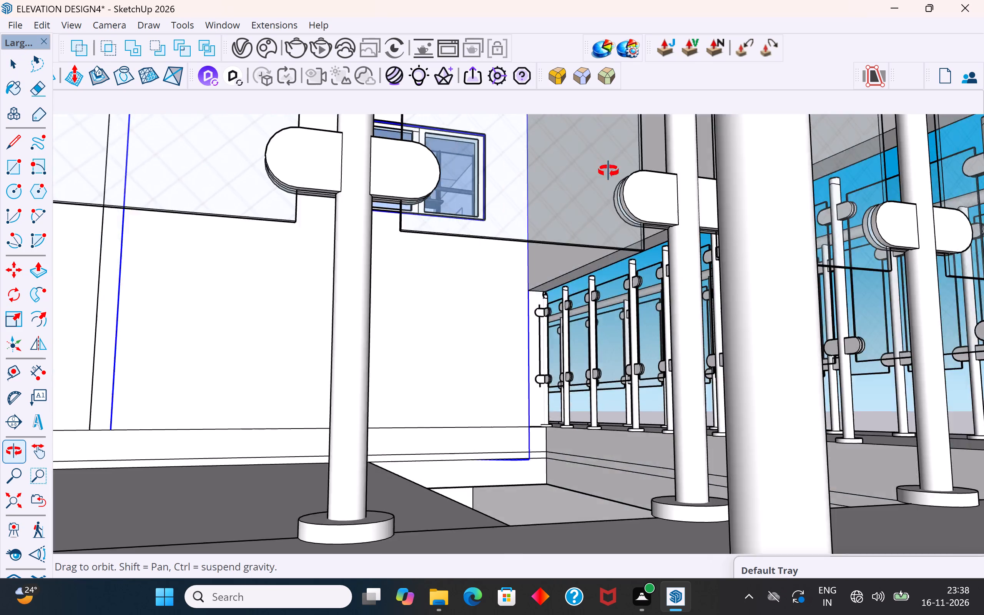
middle_click_drag(608, 171, 878, 198)
middle_click_drag(589, 246, 443, 250)
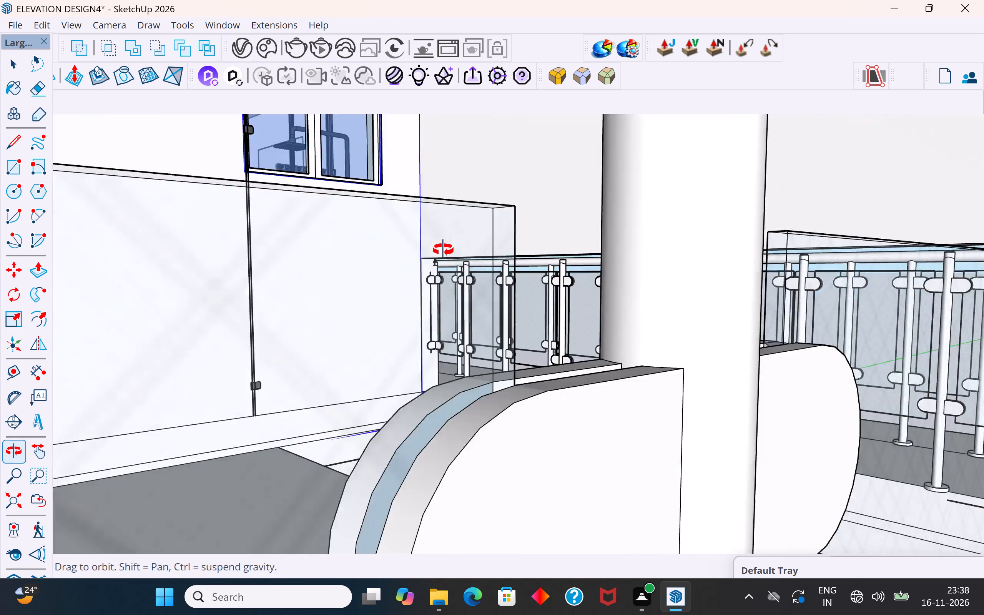
middle_click_drag(443, 250, 479, 280)
Delete the glass faces of the three railing panels nearest the bathroom wall along the stairwell.
scroll(469, 261, "up", 7)
middle_click_drag(435, 224, 440, 179)
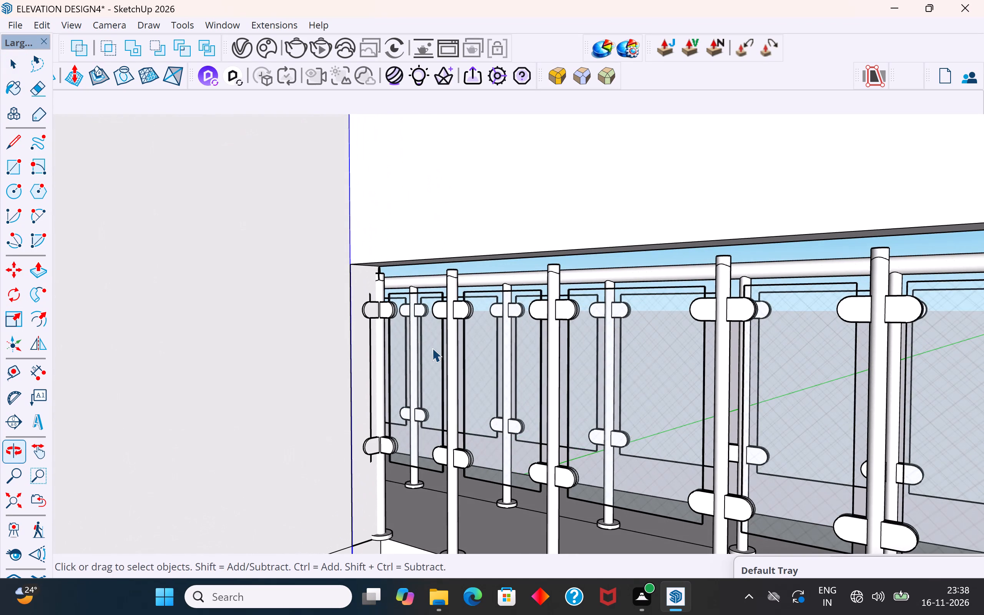
left_click(432, 348)
key("Delete")
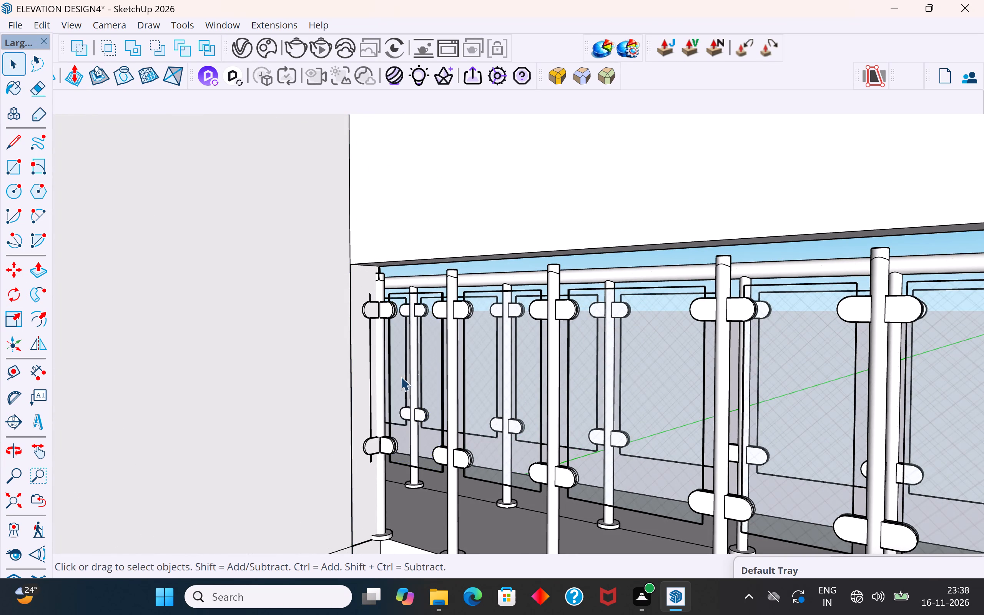
left_click(479, 343)
key("Delete")
left_click(650, 339)
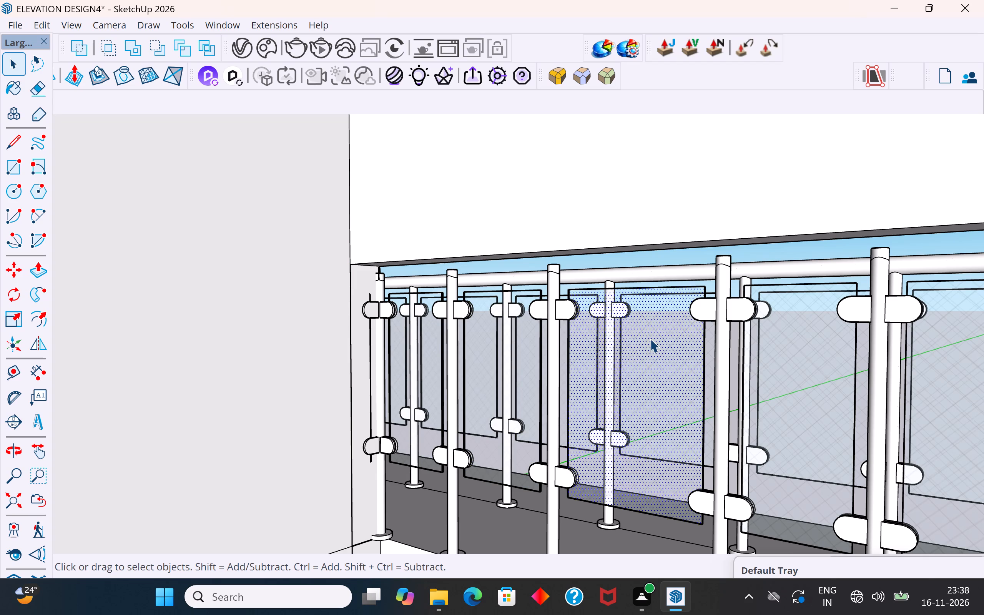
key("Delete")
Delete the front and inner faces of the lower clamp half that lies against the bathroom wall at the corner railing post.
middle_click_drag(567, 333, 447, 276)
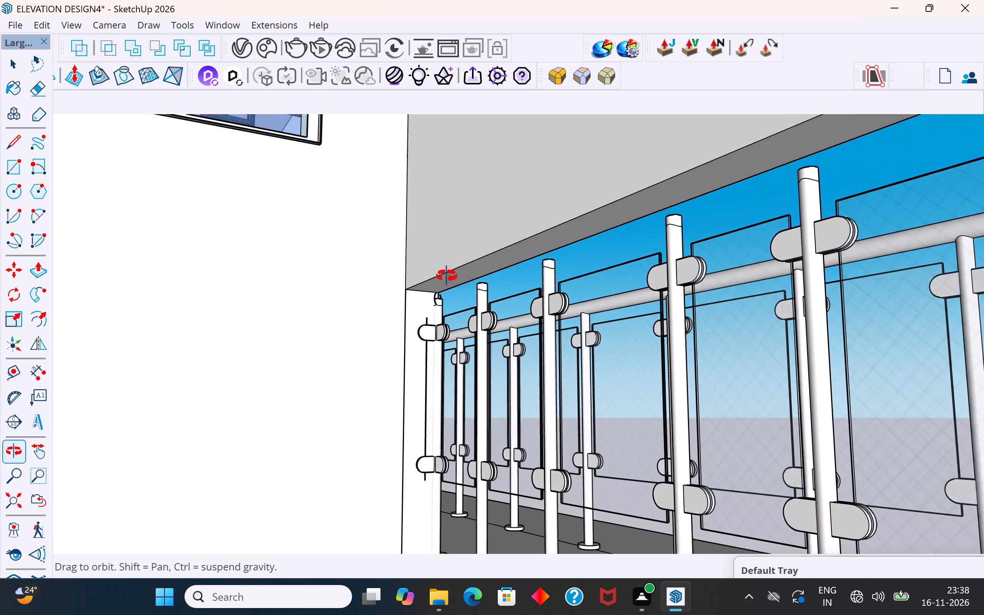
middle_click_drag(447, 276, 442, 311)
scroll(450, 355, "up", 3)
left_click(435, 489)
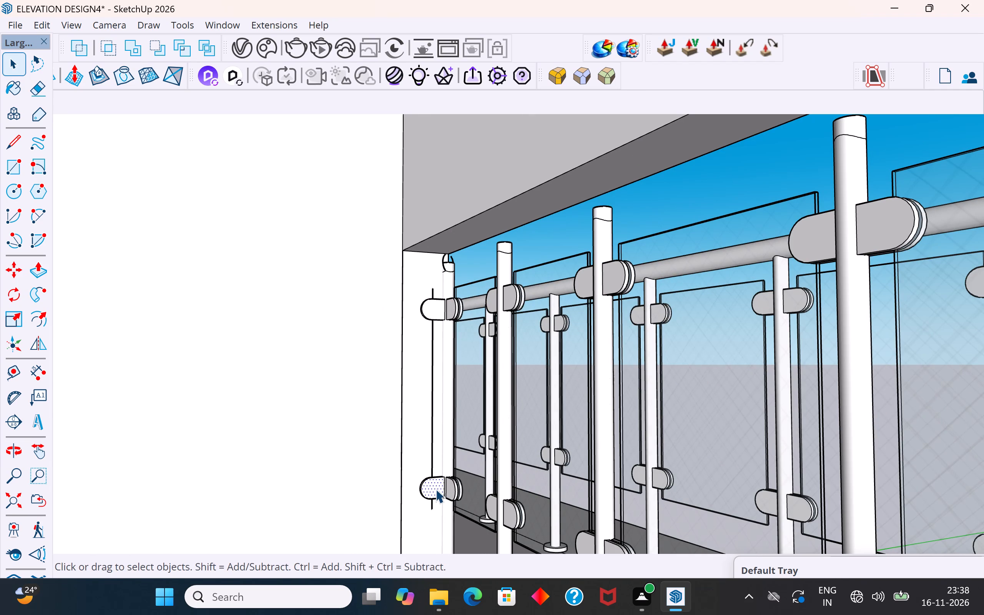
key("Delete")
scroll(432, 495, "up", 8)
left_click(446, 484)
key("Delete")
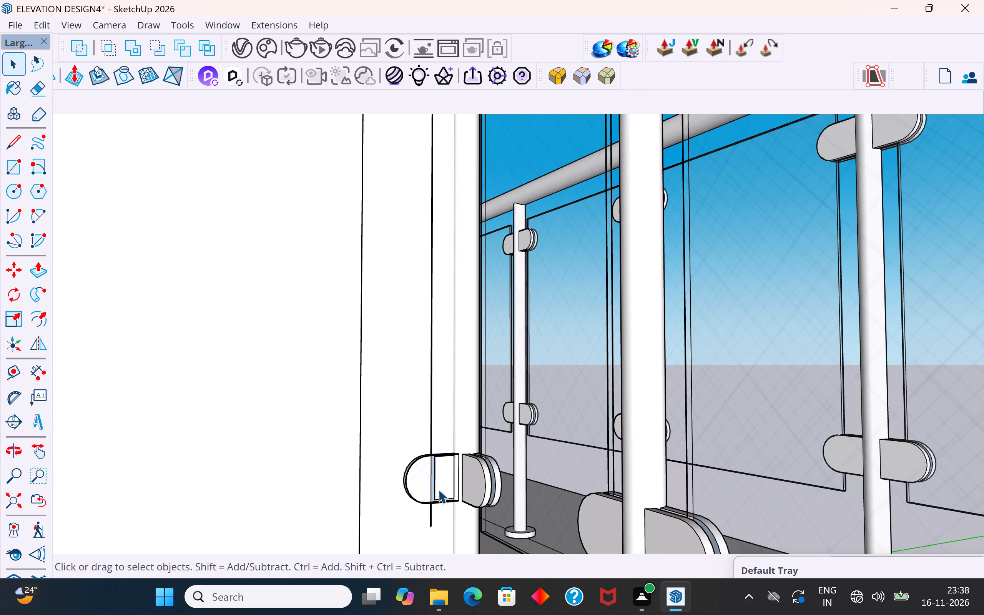
left_click(445, 477)
key("Delete")
scroll(354, 312, "down", 4)
middle_click_drag(457, 426, 472, 453)
scroll(439, 428, "up", 4)
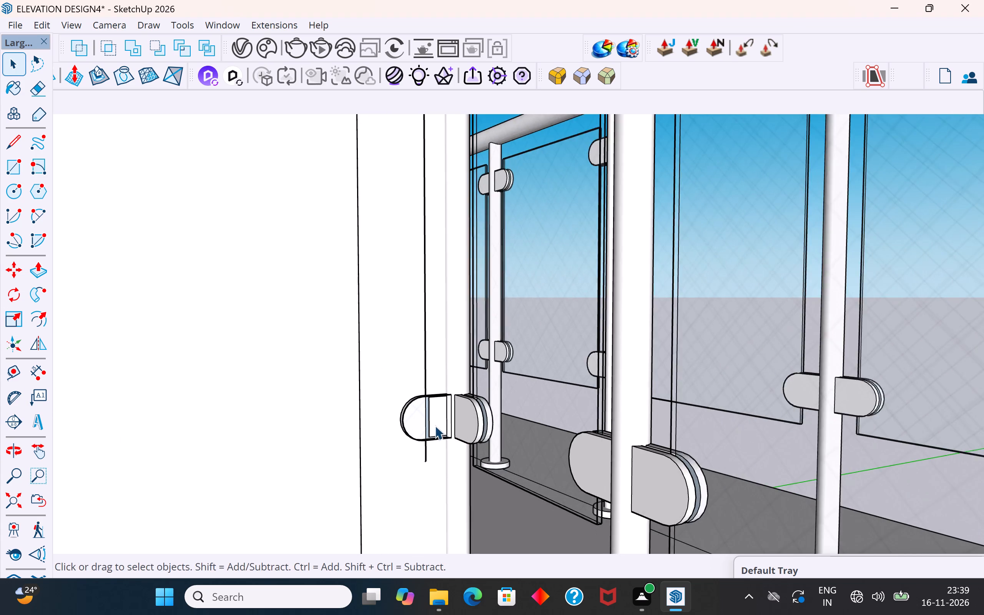
left_click(437, 418)
key("Delete")
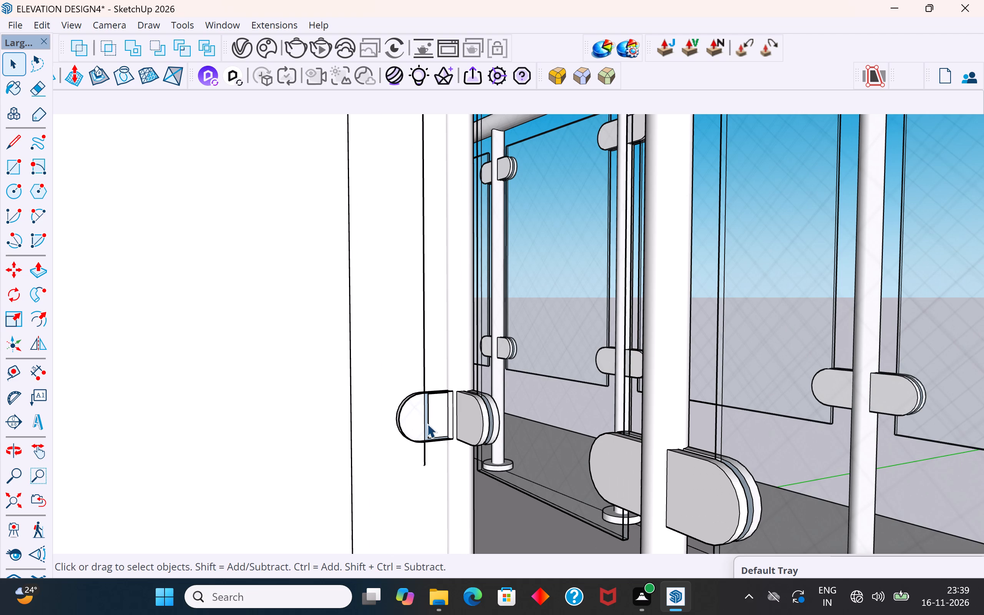
Delete the glass face beside the corner post and the front faces of the lower clamp's half on the glass side.
left_click(568, 392)
left_click(471, 420)
left_click(544, 416)
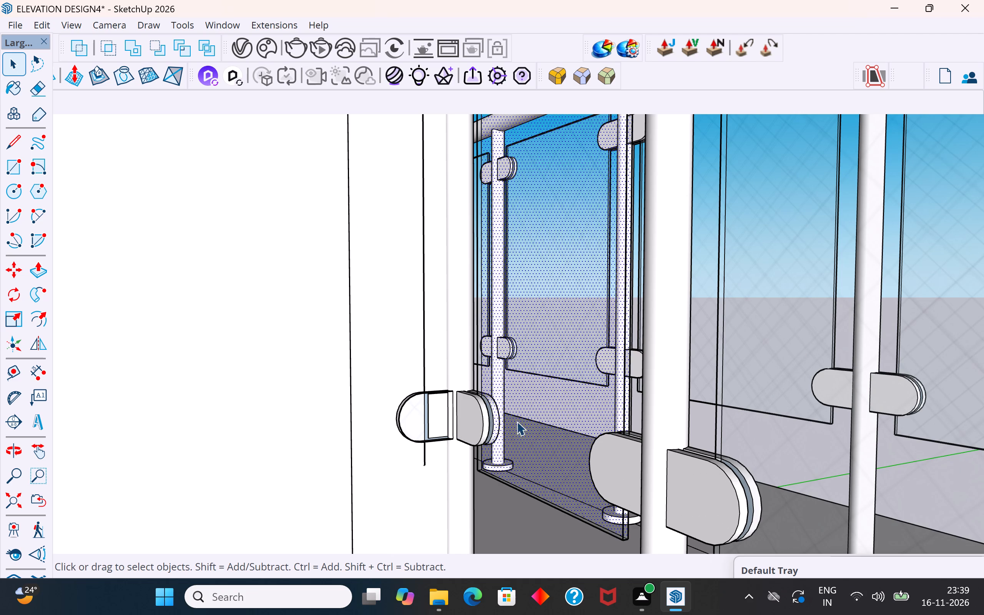
key("Delete")
left_click(475, 424)
key("Delete")
left_click(475, 424)
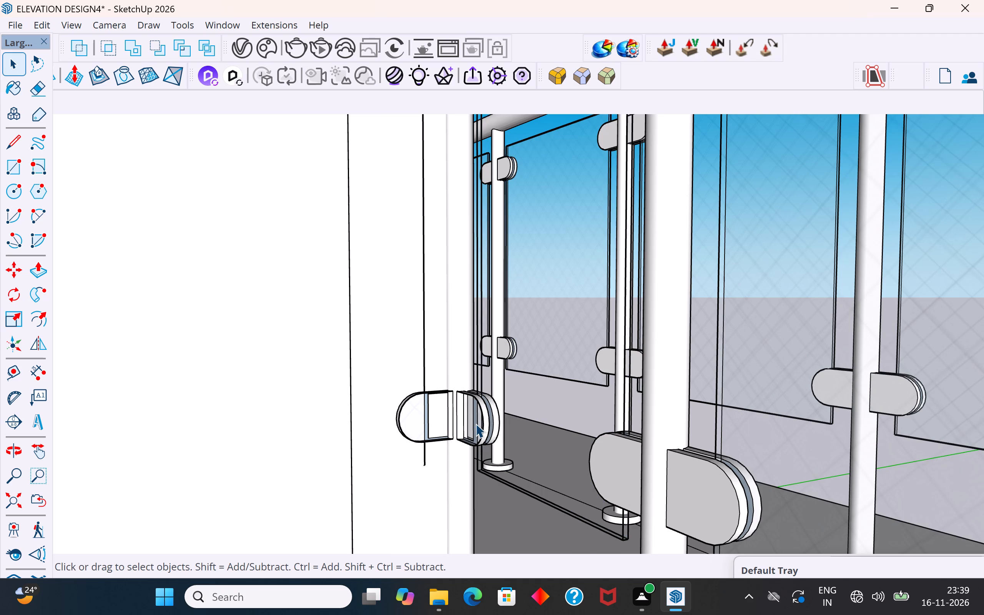
key("Delete")
left_click(488, 423)
key("Delete")
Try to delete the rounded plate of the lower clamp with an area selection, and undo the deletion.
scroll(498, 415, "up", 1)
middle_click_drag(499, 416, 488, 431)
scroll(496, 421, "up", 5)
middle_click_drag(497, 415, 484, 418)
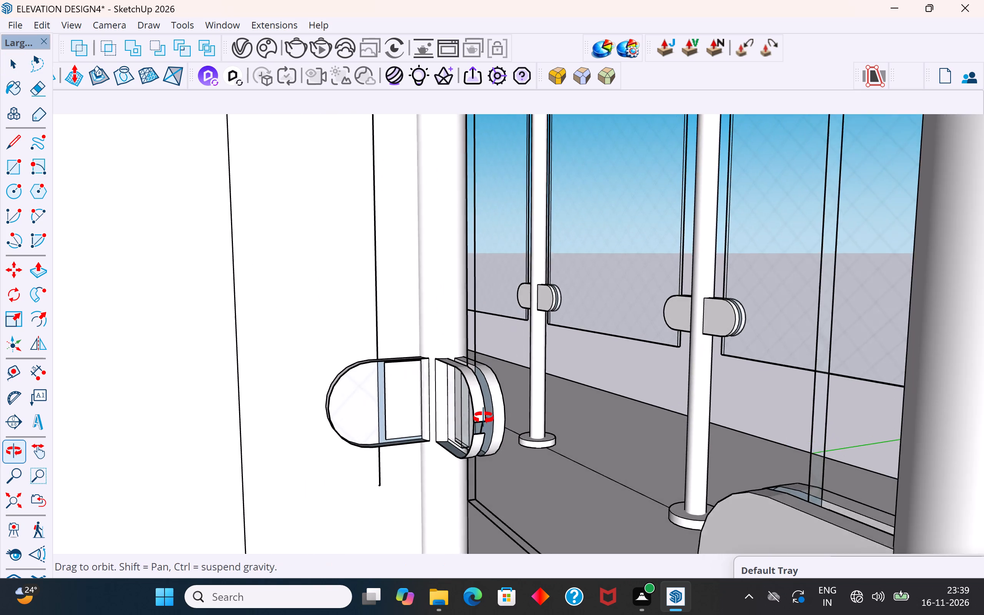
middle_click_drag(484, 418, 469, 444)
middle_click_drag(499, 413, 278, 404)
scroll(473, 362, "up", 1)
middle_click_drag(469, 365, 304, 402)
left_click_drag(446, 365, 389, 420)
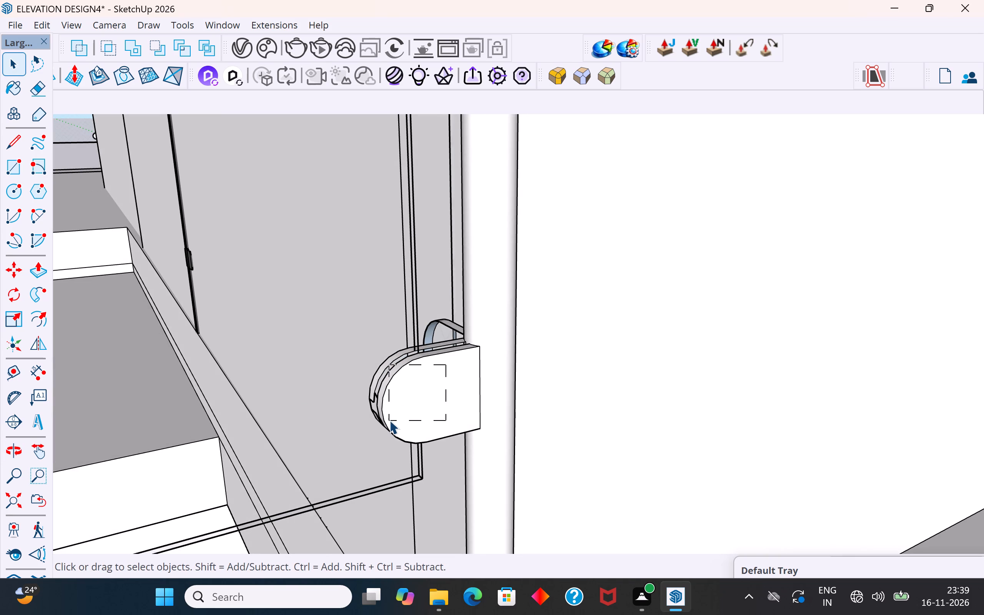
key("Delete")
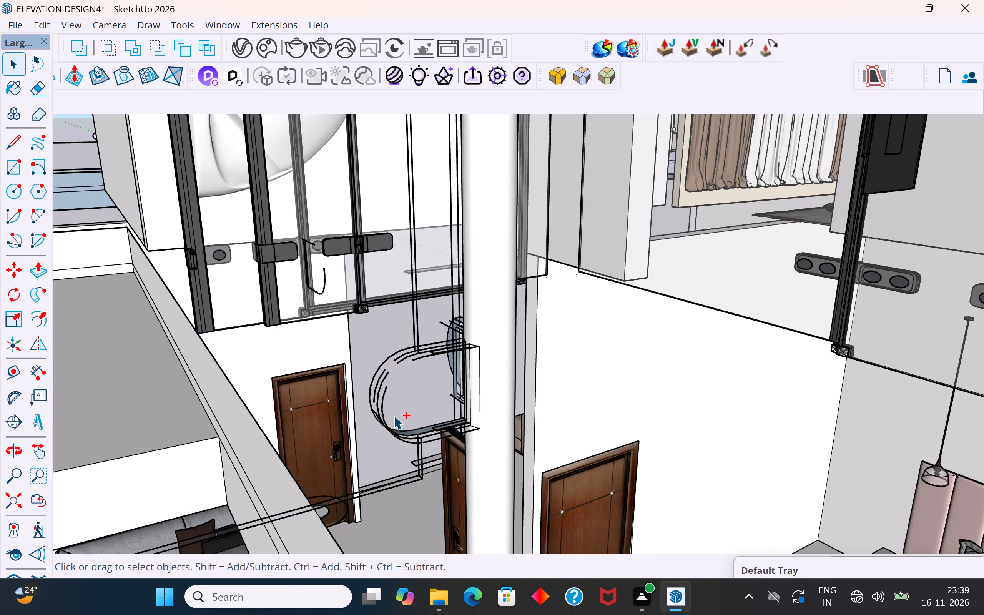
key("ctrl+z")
Delete the rounded plate and inner faces on the other side of the lower clamp, plus the corner post's cylindrical face.
left_click(452, 391)
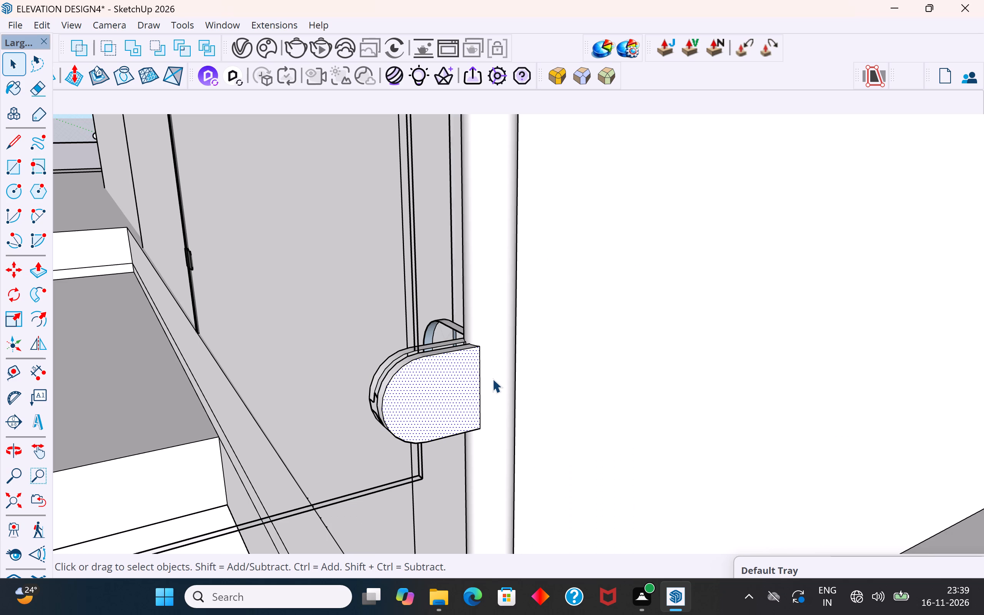
key("Delete")
left_click(426, 394)
key("Delete")
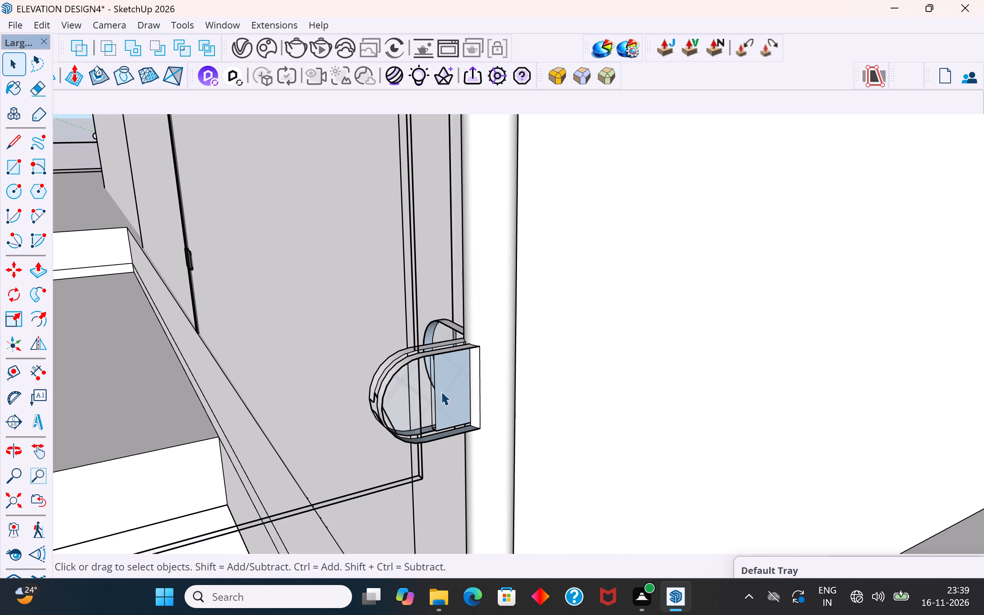
left_click(441, 391)
key("Delete")
left_click(489, 384)
key("Delete")
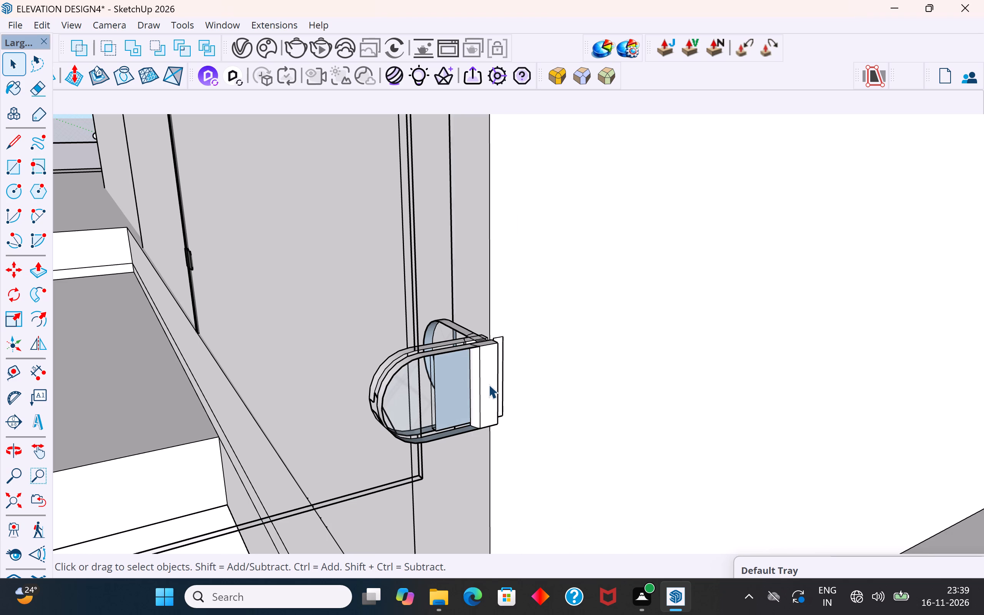
Delete the narrow end faces of the lower clamp where it met the corner post.
middle_click_drag(482, 379, 152, 395)
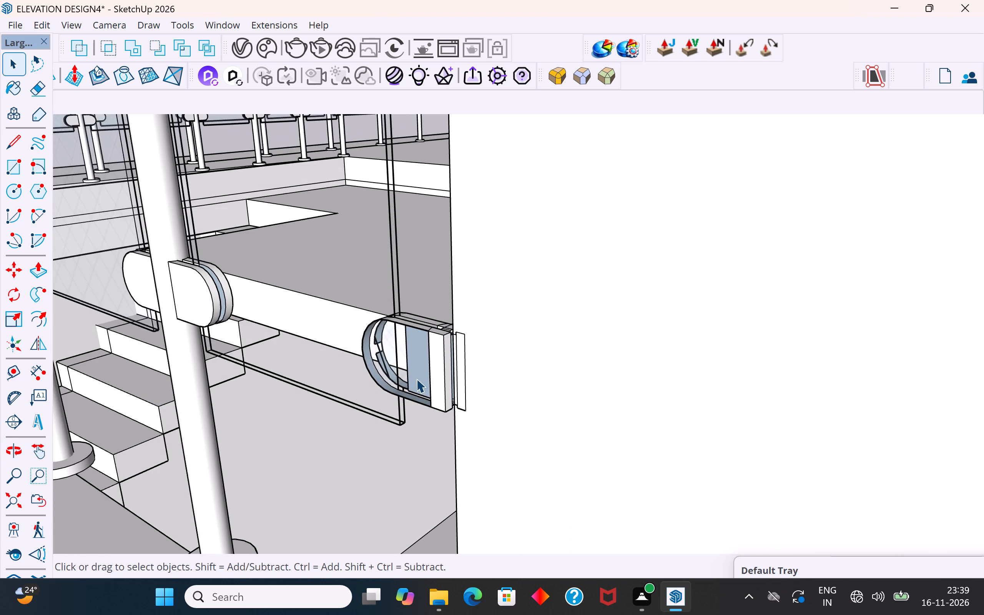
scroll(452, 369, "up", 3)
middle_click_drag(487, 361, 390, 330)
scroll(389, 366, "up", 1)
left_click(371, 314)
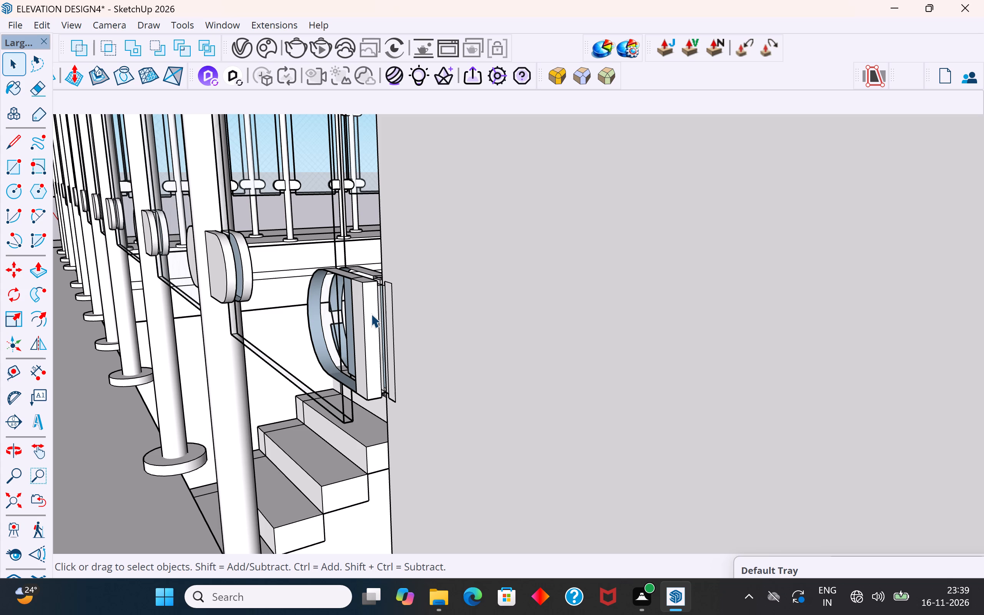
left_click_drag(375, 276, 366, 328)
left_click(376, 290)
key("Delete")
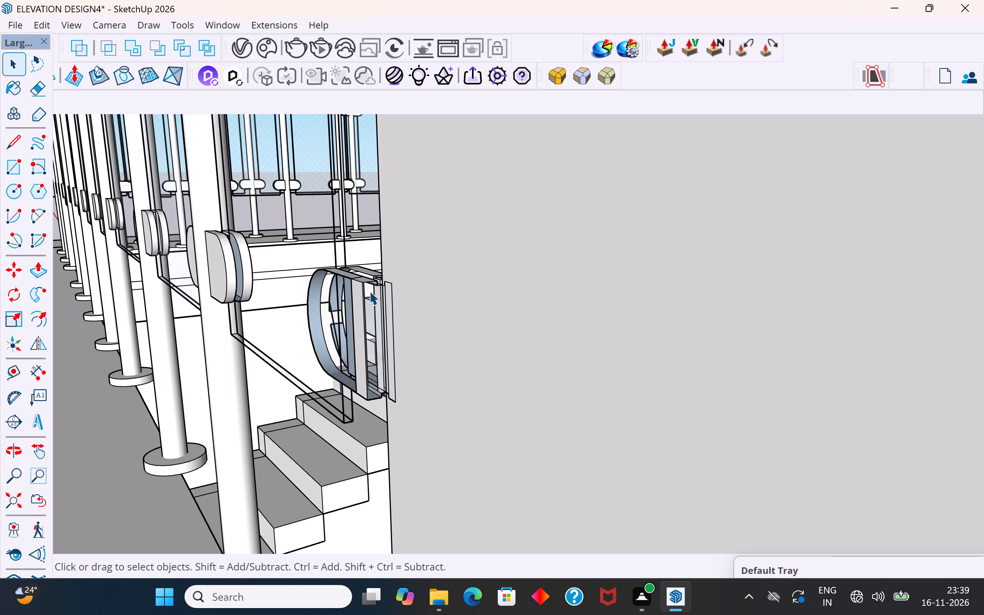
middle_click_drag(382, 293, 590, 444)
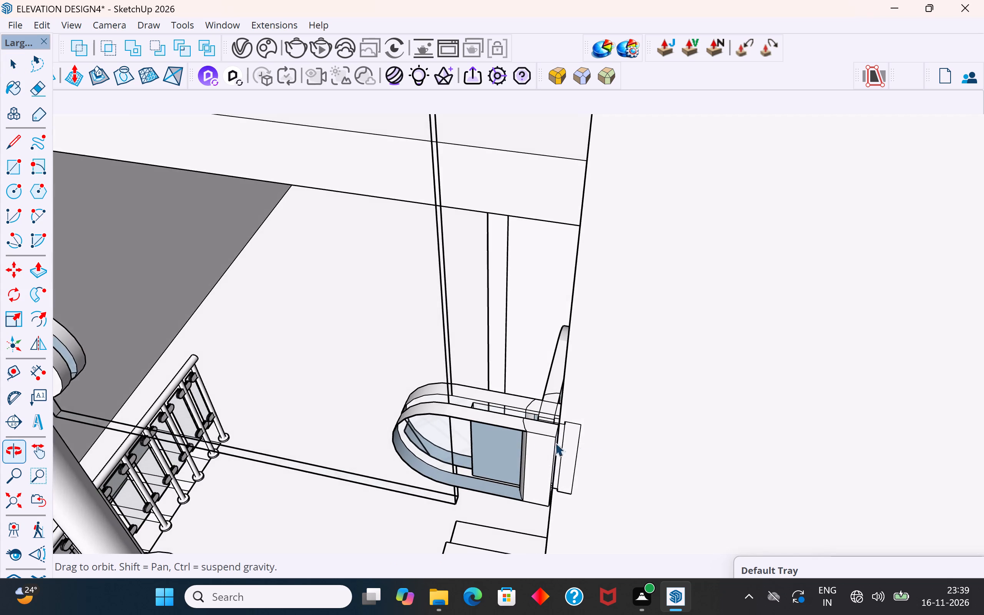
scroll(536, 433, "up", 3)
left_click(545, 427)
key("Delete")
left_click(545, 441)
key("Delete")
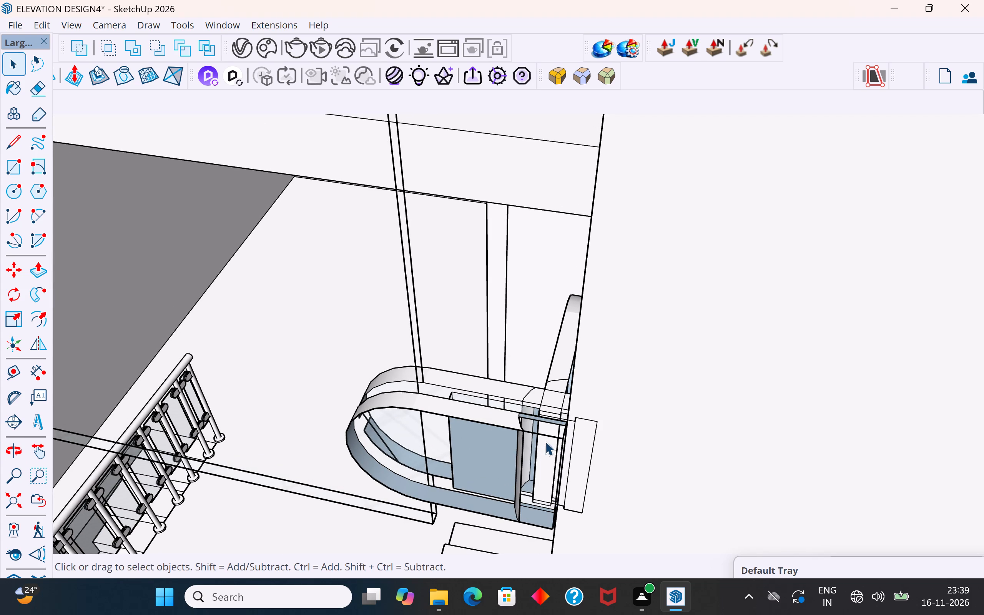
Delete the wall-side clamp half's curved rim, the small top faces at the joint and the rectangular inner panel.
middle_click_drag(551, 419, 655, 392)
left_click(585, 357)
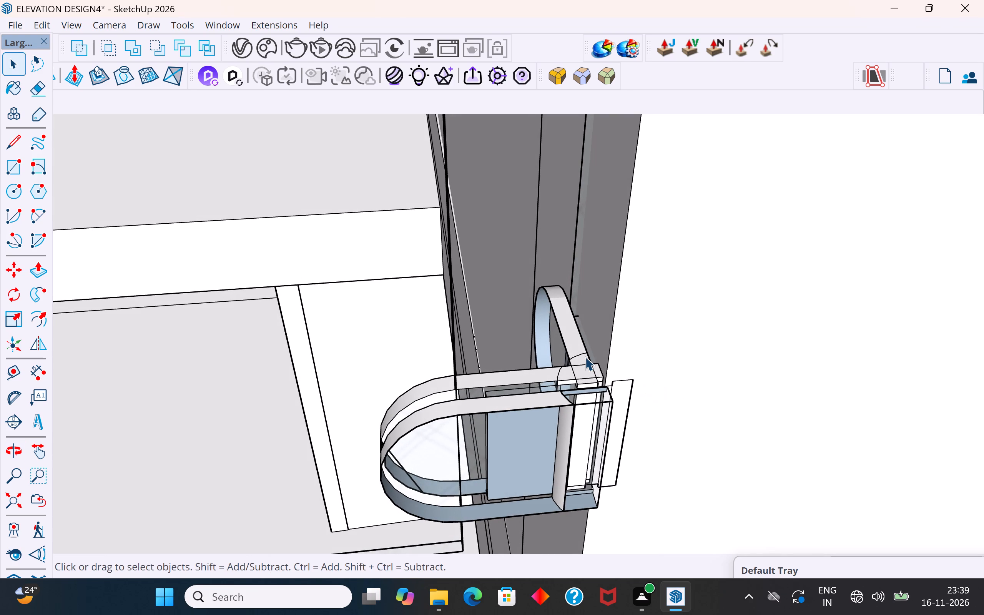
key("Delete")
left_click(578, 349)
key("Delete")
left_click(586, 385)
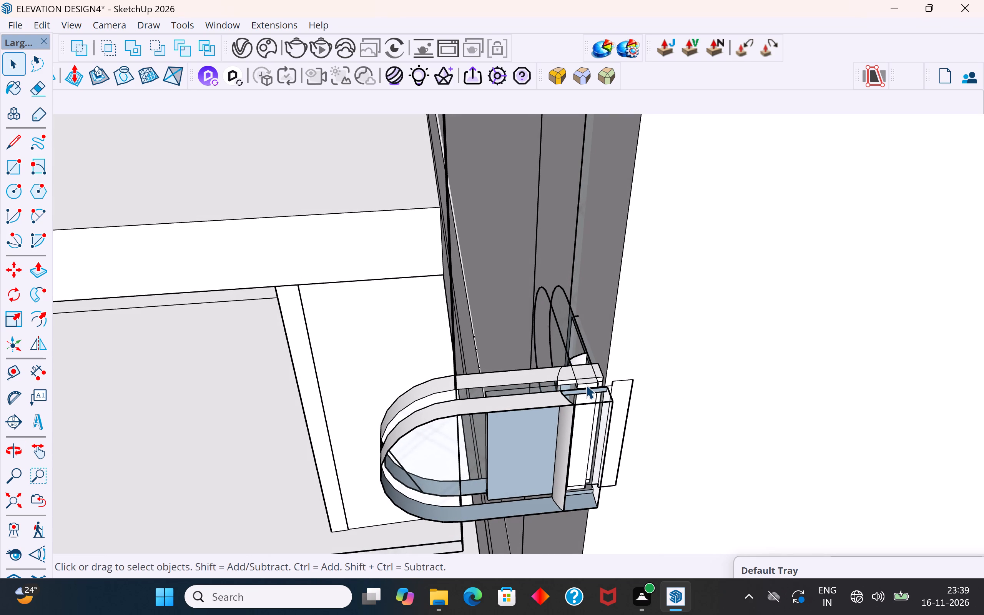
key("Delete")
left_click(587, 376)
key("Delete")
left_click(585, 392)
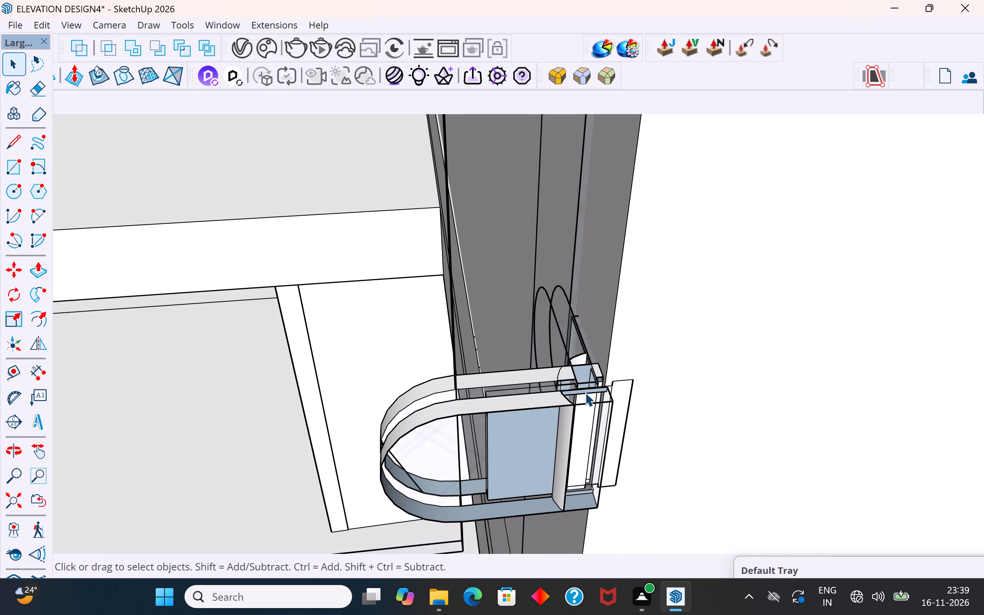
key("Delete")
left_click(587, 420)
key("Delete")
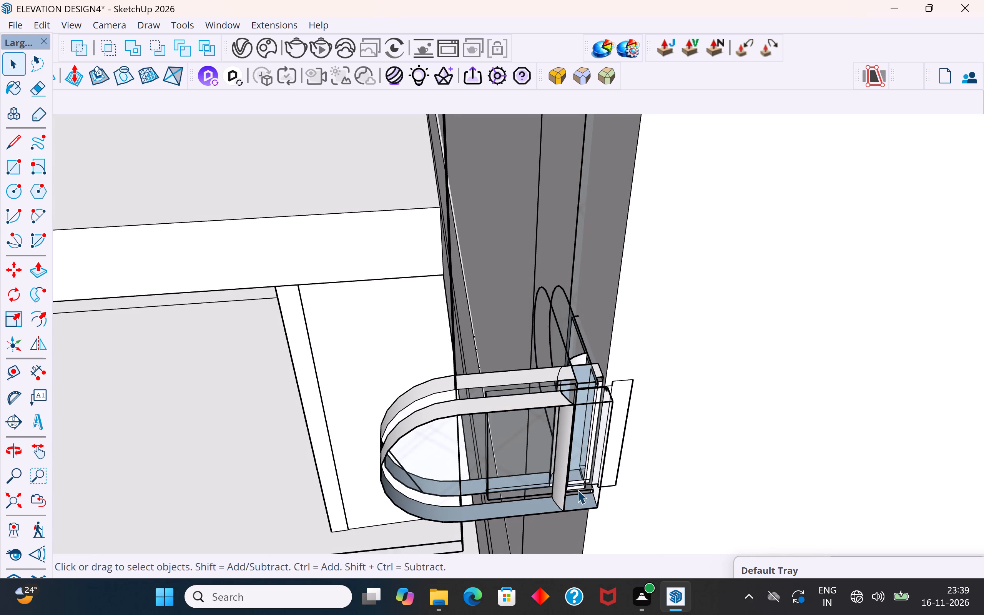
Delete the bottom piece and the upright faces at the joint between the lower clamp's two halves.
middle_click_drag(573, 505, 569, 502)
left_click(572, 505)
key("Delete")
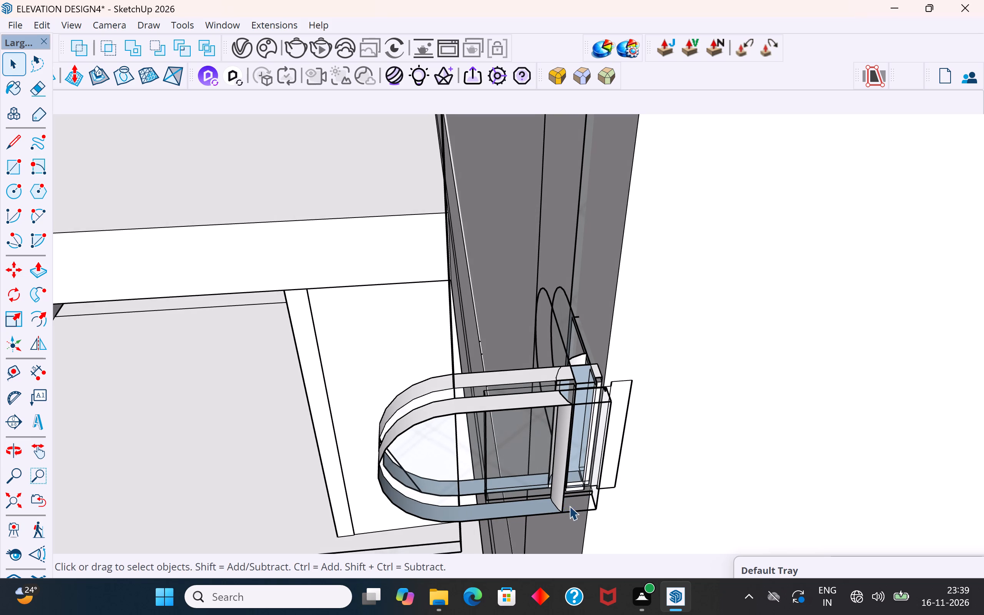
left_click(552, 505)
key("Delete")
middle_click_drag(564, 471, 568, 422)
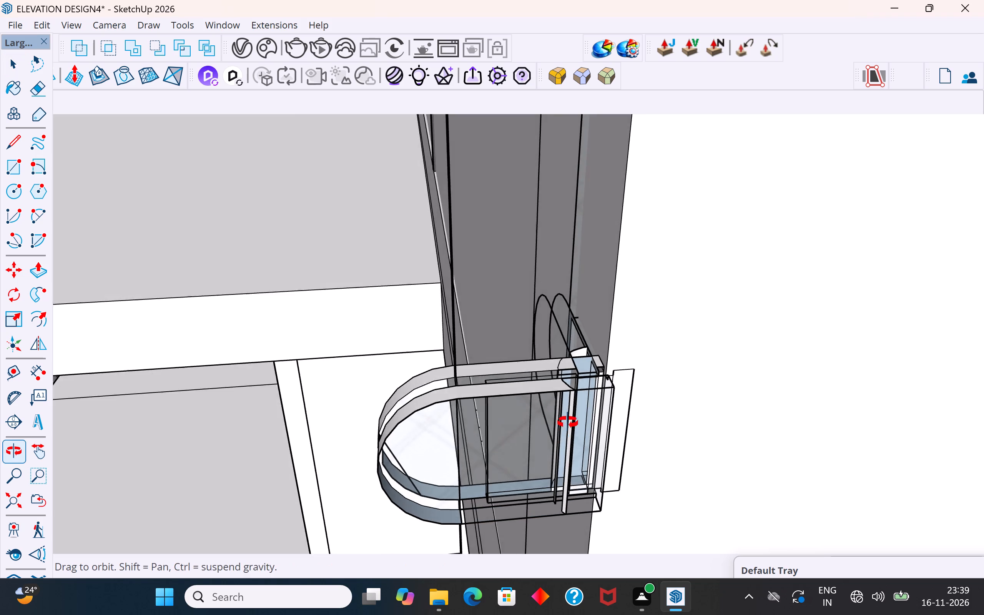
middle_click_drag(568, 422, 561, 416)
left_click(580, 402)
key("Delete")
middle_click_drag(580, 402, 561, 401)
scroll(564, 404, "up", 4)
left_click(578, 397)
key("Delete")
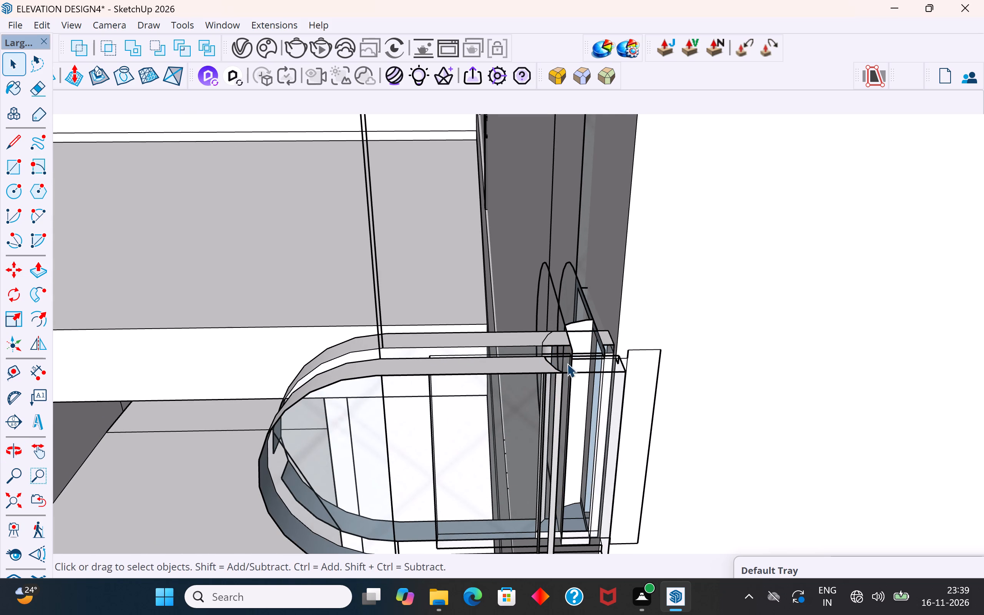
Delete the remaining faces at the top of the clamp joint and the two curved rim bands of the glass-side half.
left_click(584, 346)
key("Delete")
left_click(561, 346)
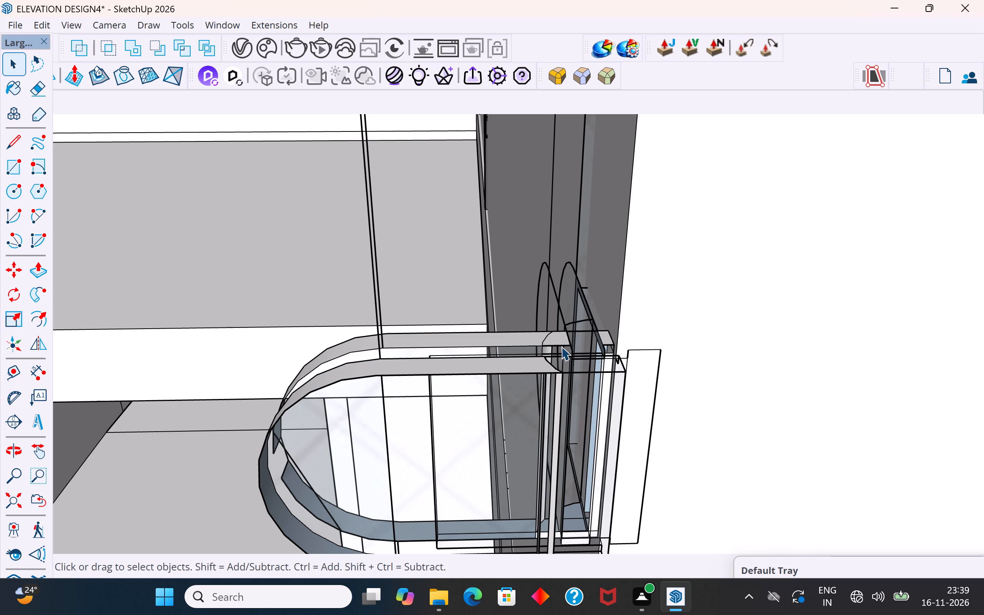
left_click(550, 340)
key("Delete")
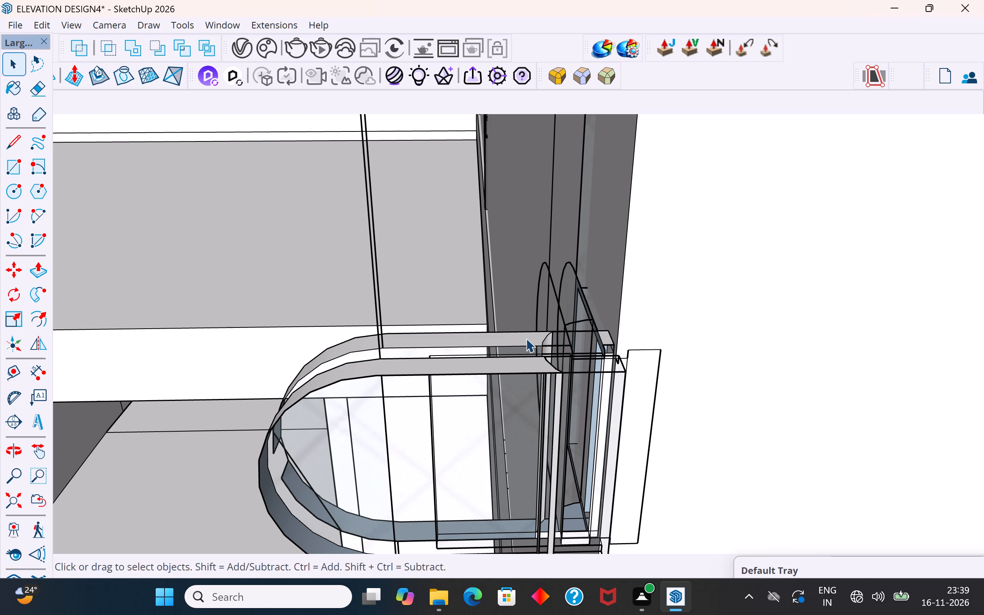
left_click(526, 338)
key("Delete")
left_click(527, 370)
key("Delete")
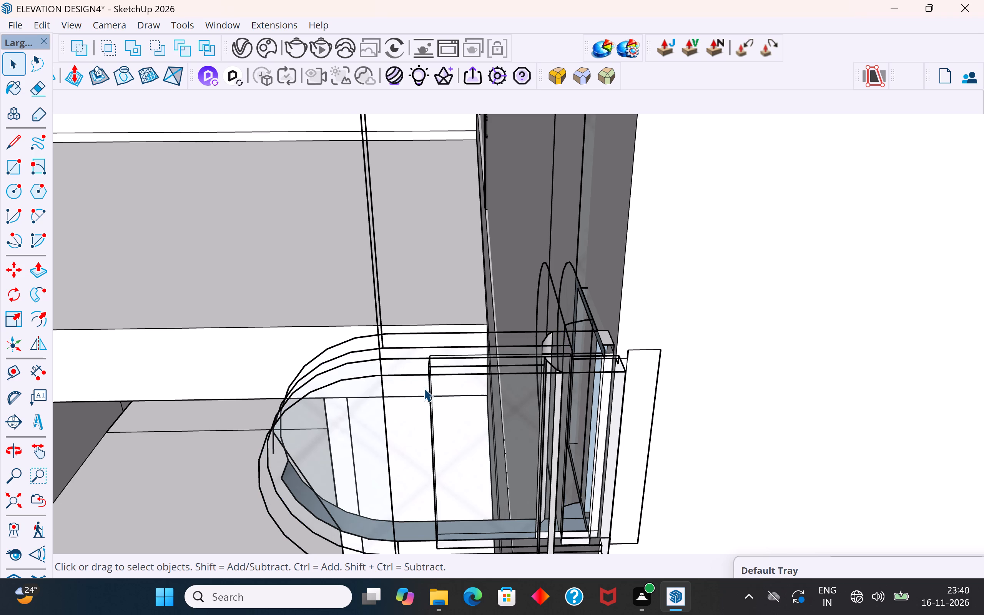
Delete the outer curved outline edges of the lower clamp's glass-side half together with the glass face behind them.
middle_click_drag(452, 371, 983, 356)
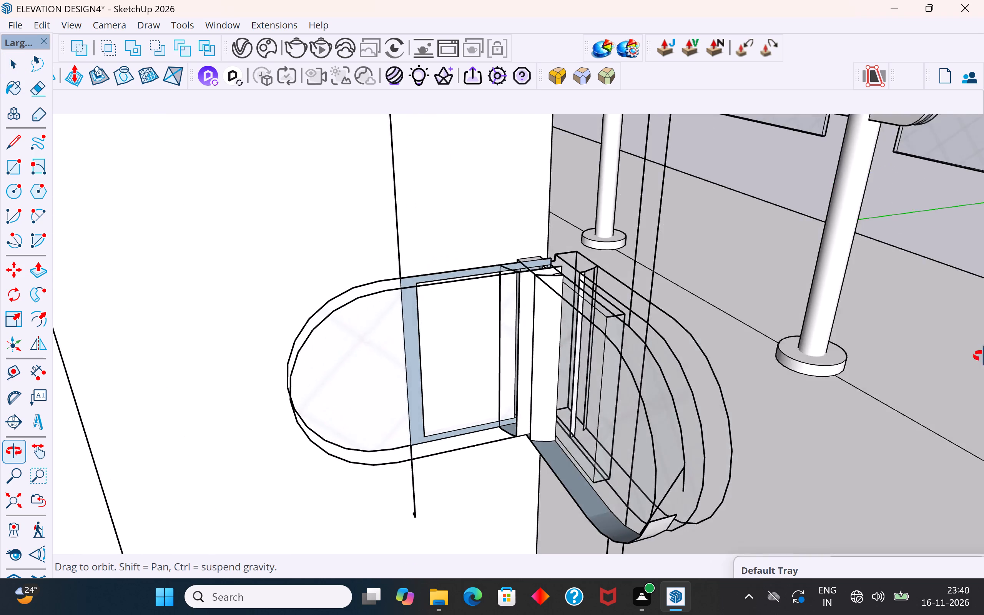
middle_click_drag(983, 356, 983, 201)
scroll(784, 312, "up", 1)
middle_click_drag(784, 312, 784, 219)
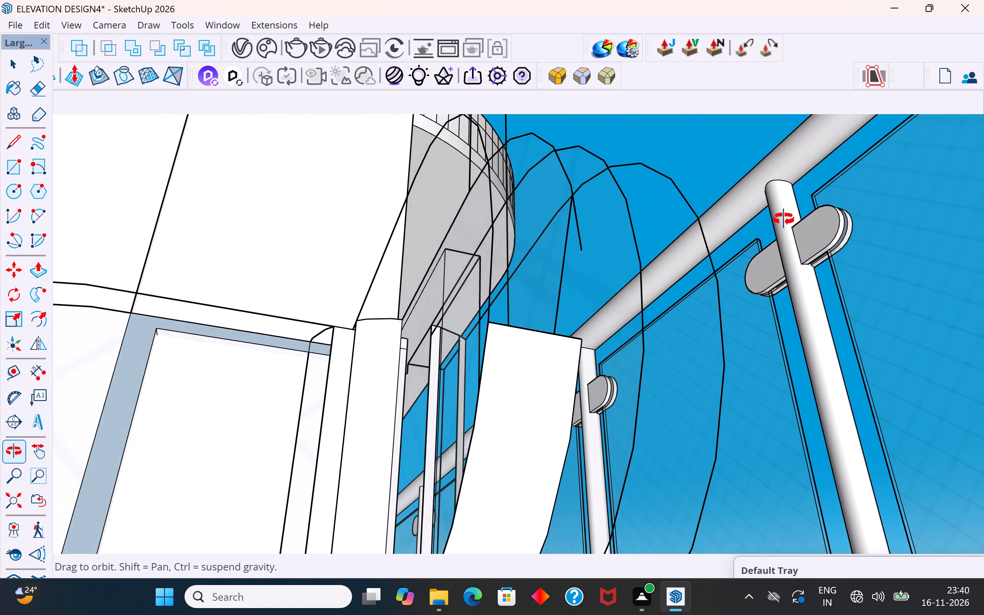
middle_click_drag(784, 219, 784, 208)
left_click_drag(719, 159, 601, 201)
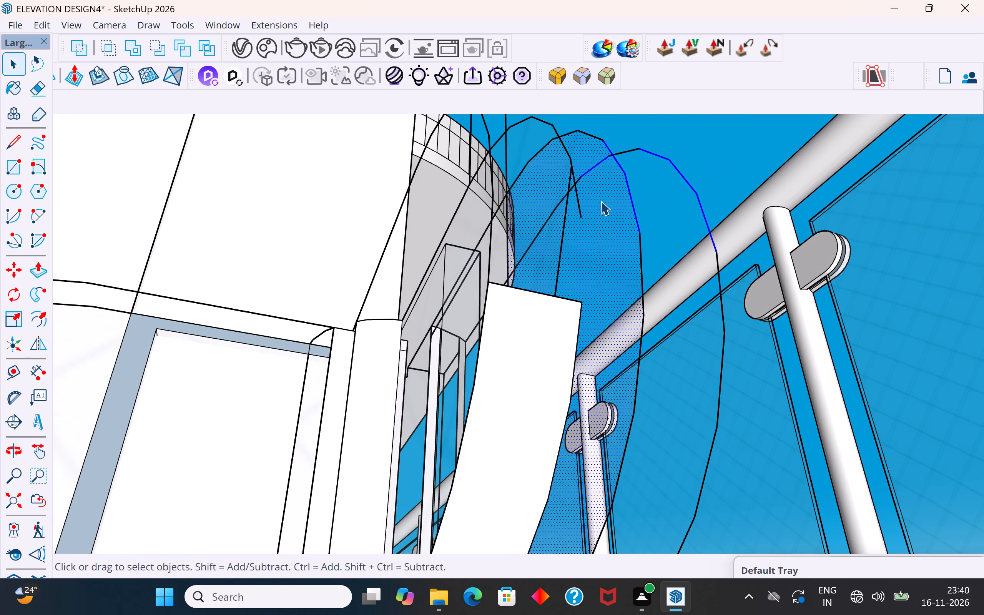
key("Delete")
Delete the remaining curved edges of the clamp's glass-side half and the glass outline edges meeting it.
scroll(605, 224, "down", 3)
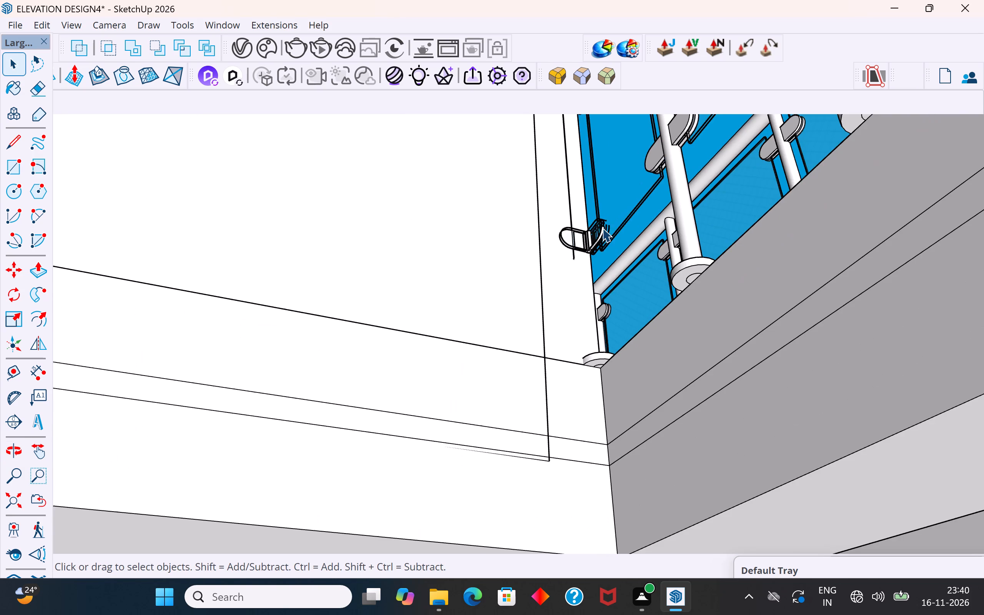
middle_click_drag(602, 228, 606, 232)
scroll(598, 245, "up", 4)
middle_click_drag(597, 243, 610, 200)
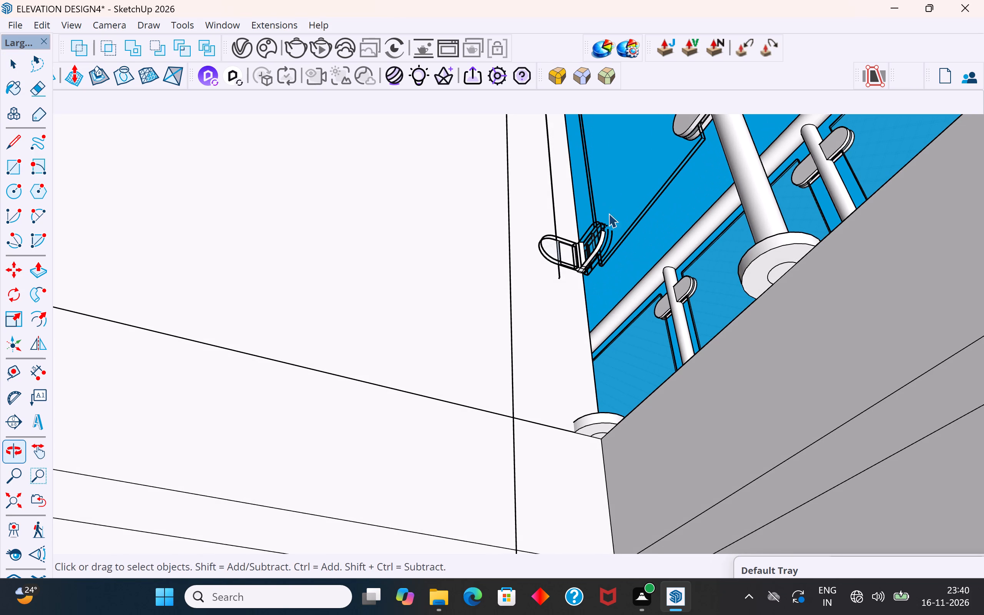
left_click_drag(620, 211, 596, 267)
key("Delete")
Delete the upright faces and the adjoining small bottom face at the lower clamp's joint beside the wall corner.
scroll(579, 276, "up", 3)
middle_click_drag(579, 276, 609, 258)
scroll(593, 277, "up", 1)
middle_click(593, 277)
scroll(592, 283, "down", 4)
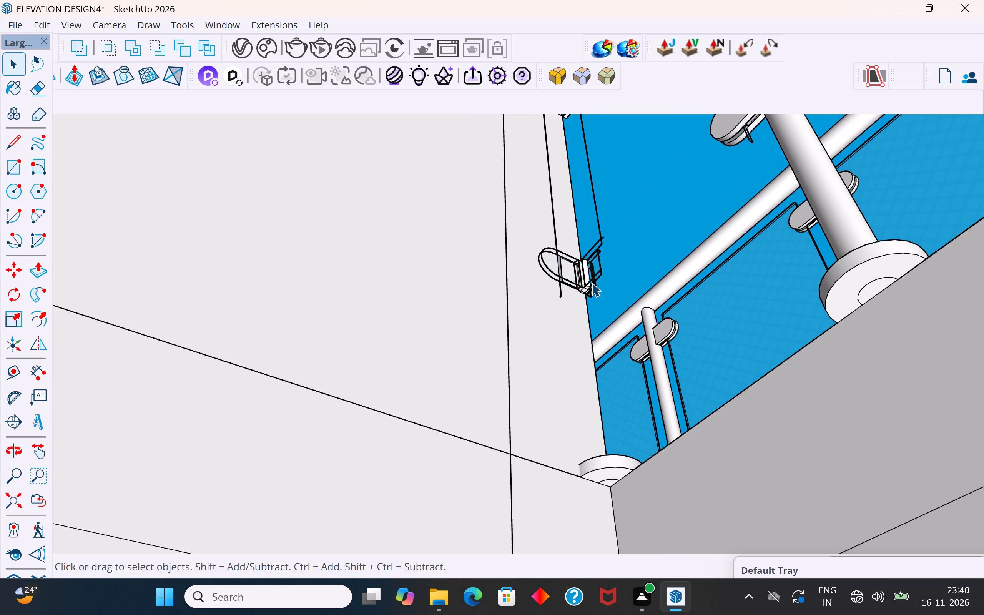
middle_click_drag(559, 299, 589, 266)
scroll(567, 349, "up", 3)
scroll(571, 318, "up", 2)
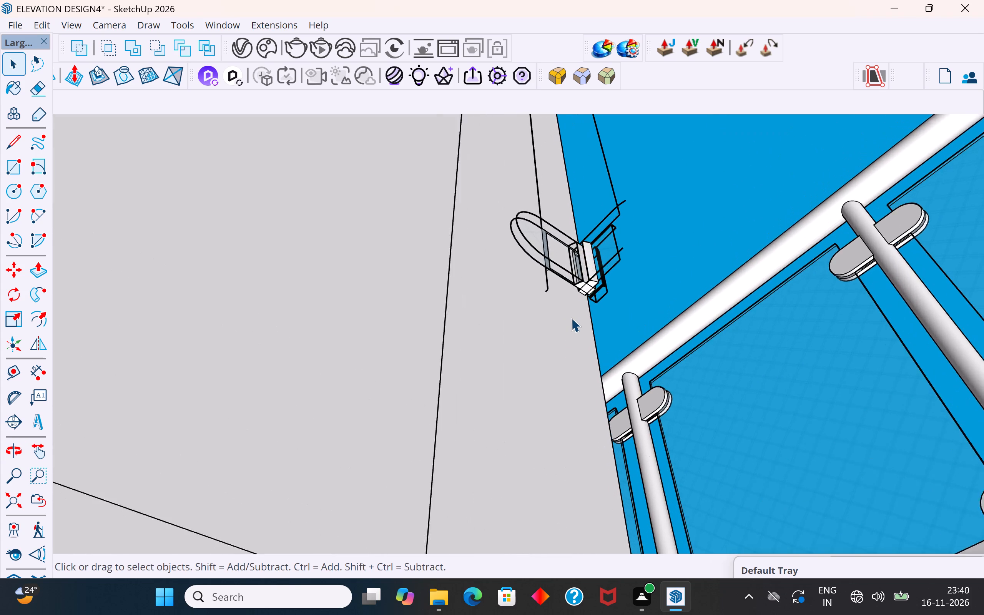
scroll(571, 318, "up", 4)
middle_click_drag(577, 313, 607, 265)
left_click_drag(686, 180, 592, 290)
left_click(674, 225)
left_click(605, 261)
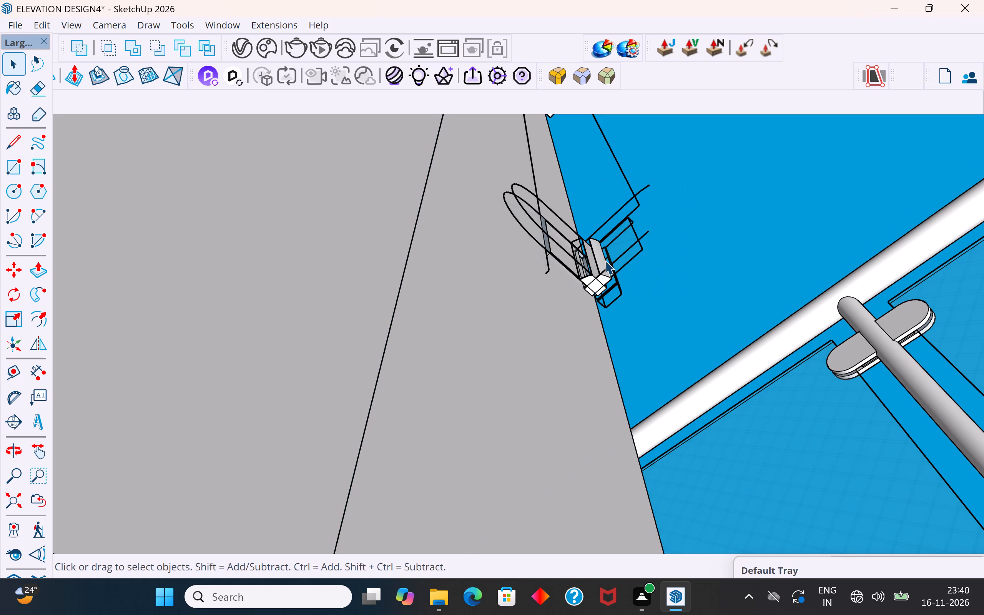
key("Delete")
left_click(600, 272)
key("Delete")
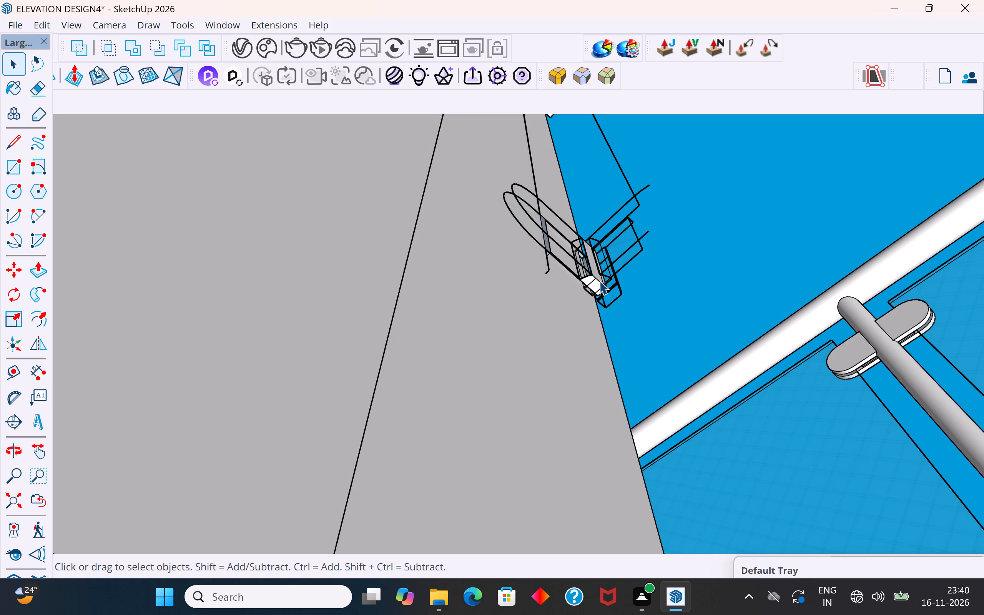
left_click(599, 281)
key("Delete")
Delete the straight leftover edges of the clamp's glass-side half and the short stray line beyond them.
left_click(599, 281)
left_click_drag(672, 200, 623, 259)
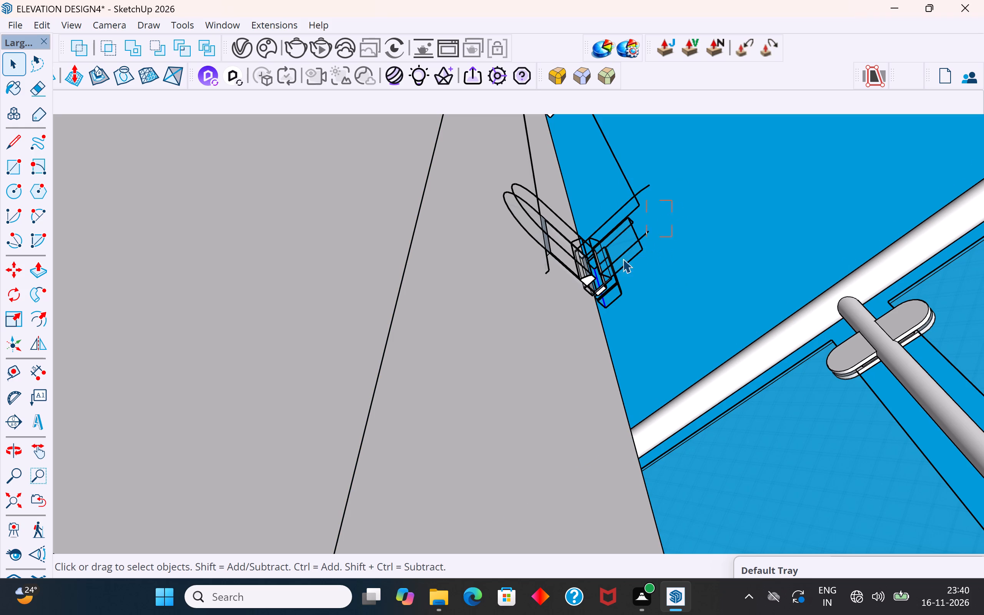
left_click_drag(623, 259, 614, 265)
key("Delete")
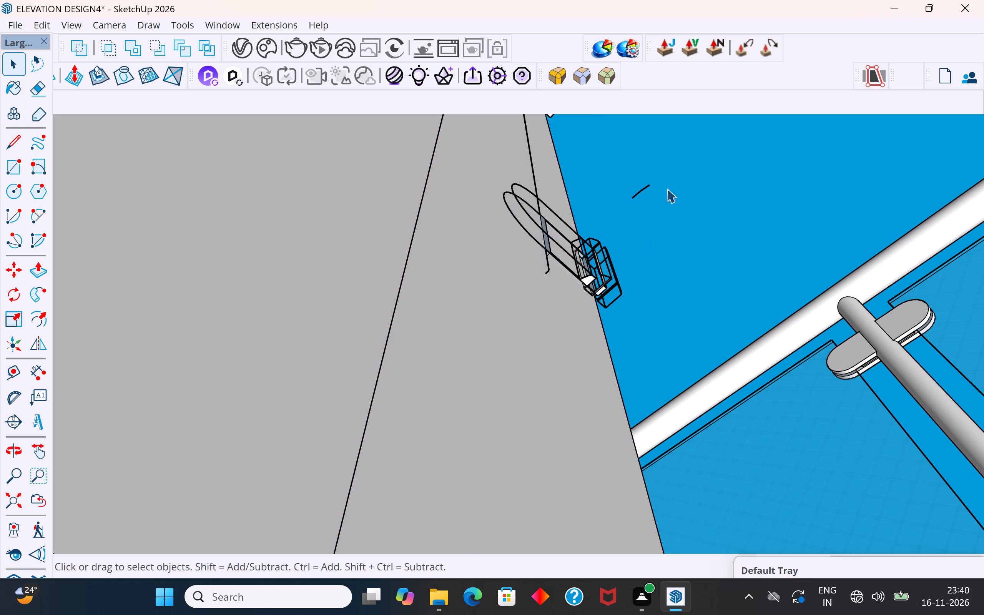
left_click_drag(671, 177, 634, 220)
key("Delete")
Delete the faces and edges of the narrow box left on the glass side of the clamp joint.
scroll(603, 308, "up", 3)
middle_click_drag(605, 294, 612, 293)
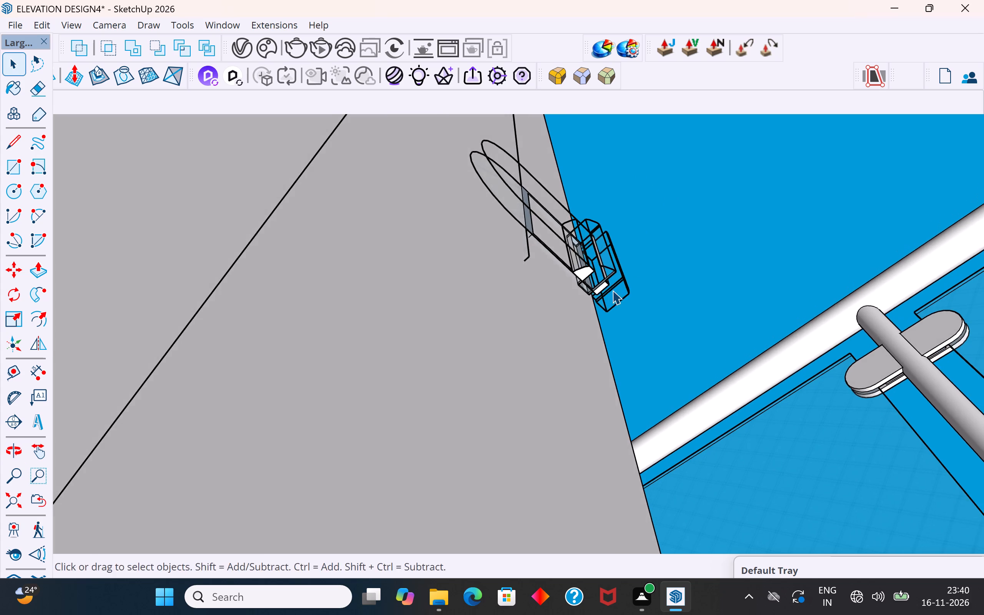
middle_click_drag(612, 290, 629, 261)
left_click_drag(648, 231, 602, 298)
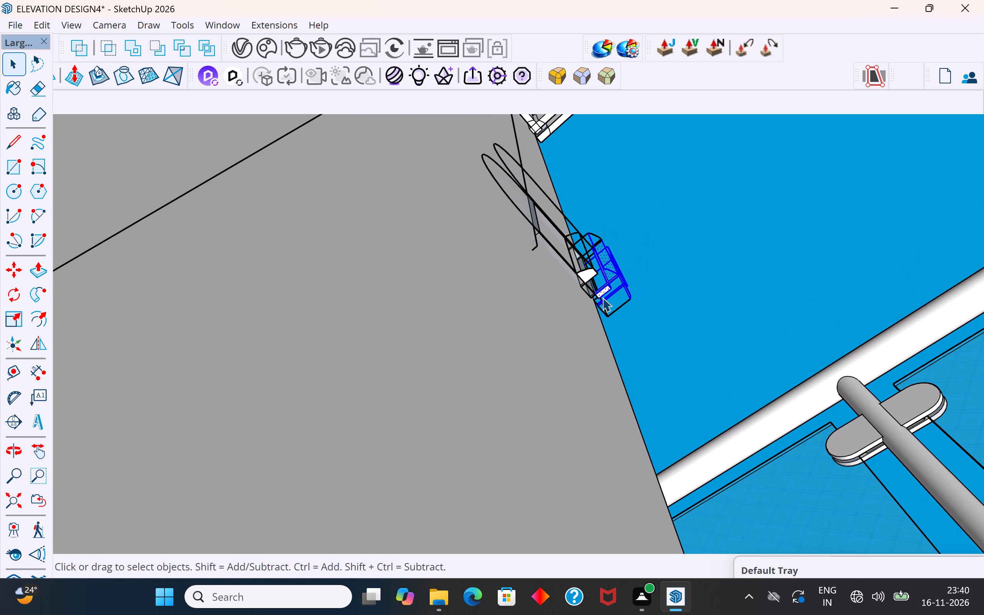
key("Delete")
Delete the small white face at the clamp joint and the loose edge projecting past the wall corner below it.
middle_click_drag(653, 220, 600, 278)
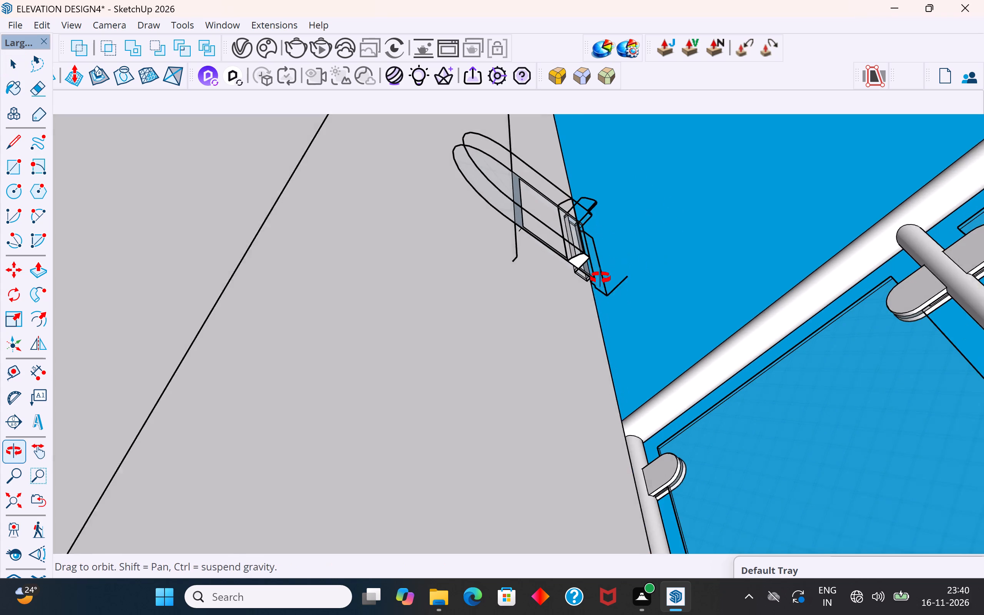
middle_click_drag(600, 278, 597, 289)
middle_click_drag(585, 276, 714, 225)
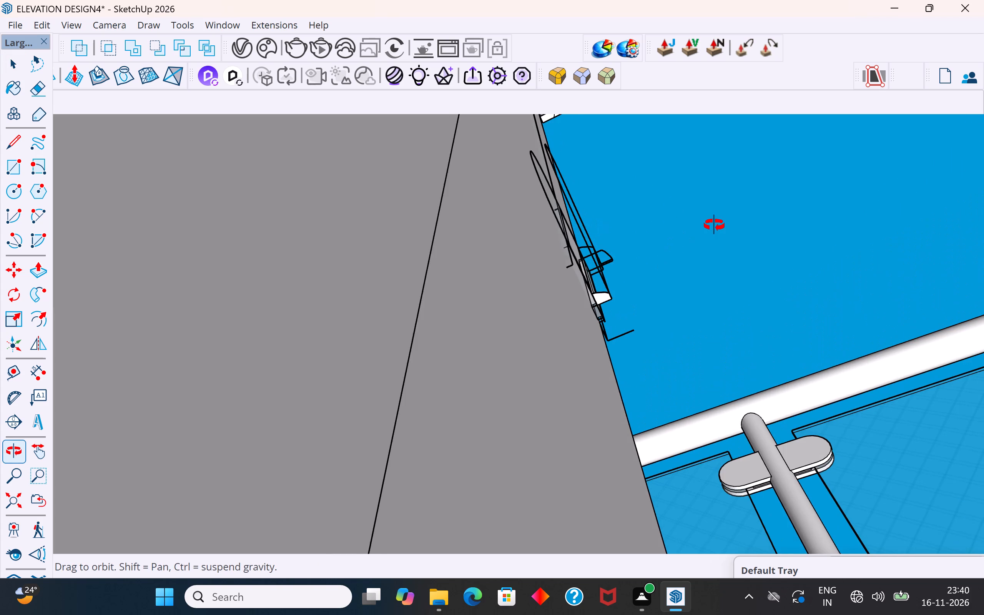
middle_click_drag(714, 225, 715, 229)
scroll(603, 279, "up", 7)
middle_click_drag(592, 292, 609, 273)
left_click_drag(673, 220, 596, 324)
left_click_drag(693, 240, 613, 311)
key("Delete")
middle_click_drag(633, 248, 626, 248)
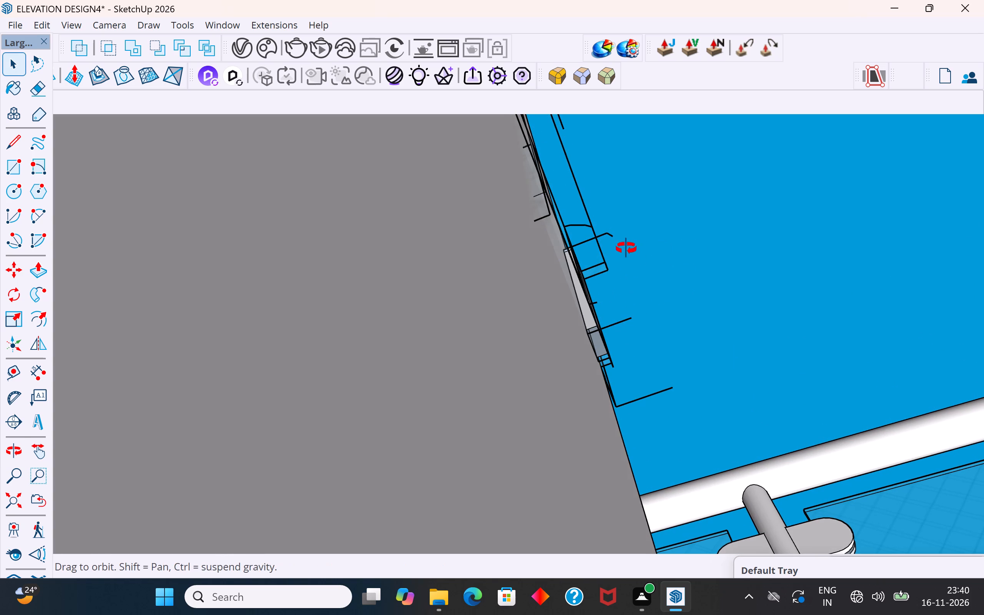
middle_click_drag(626, 248, 609, 273)
left_click_drag(701, 311, 664, 344)
key("Delete")
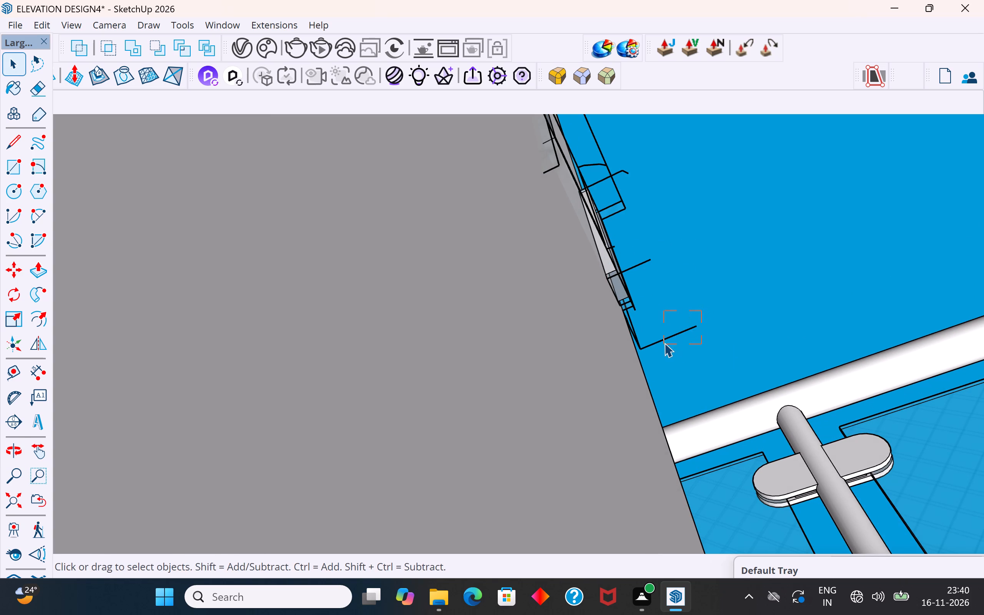